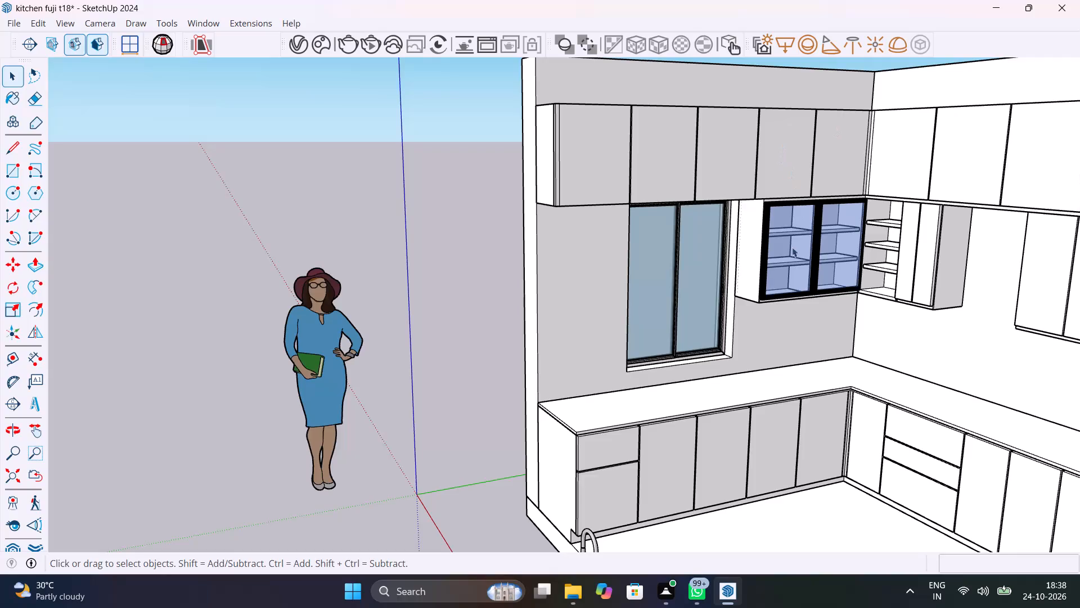
Move the sink with its faucet by its front corner from the floor onto the countertop below the window.
scroll(791, 253, "down", 2)
scroll(739, 341, "down", 1)
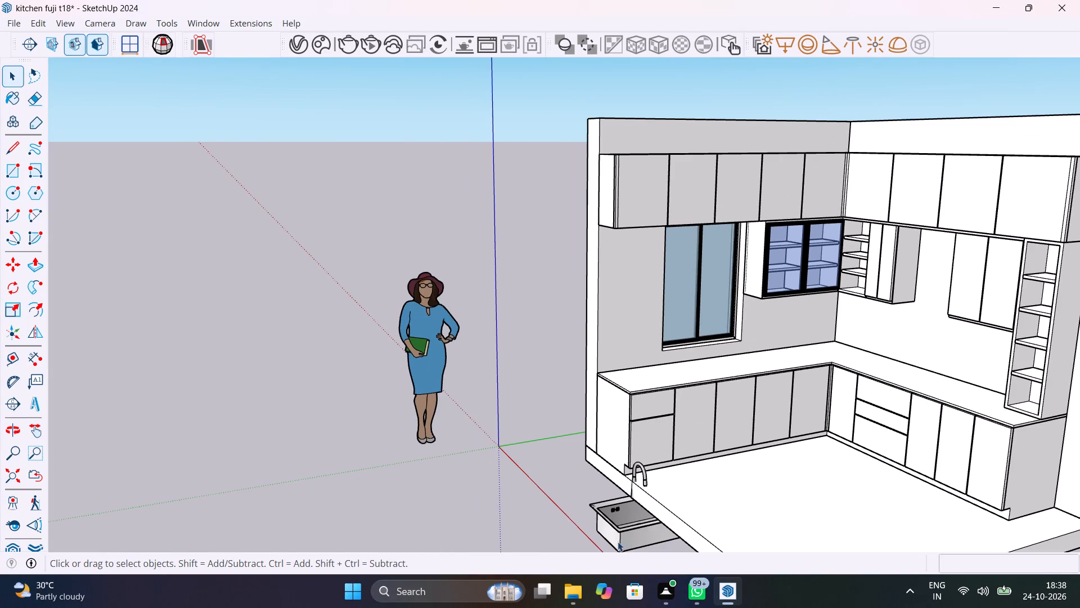
left_click(627, 529)
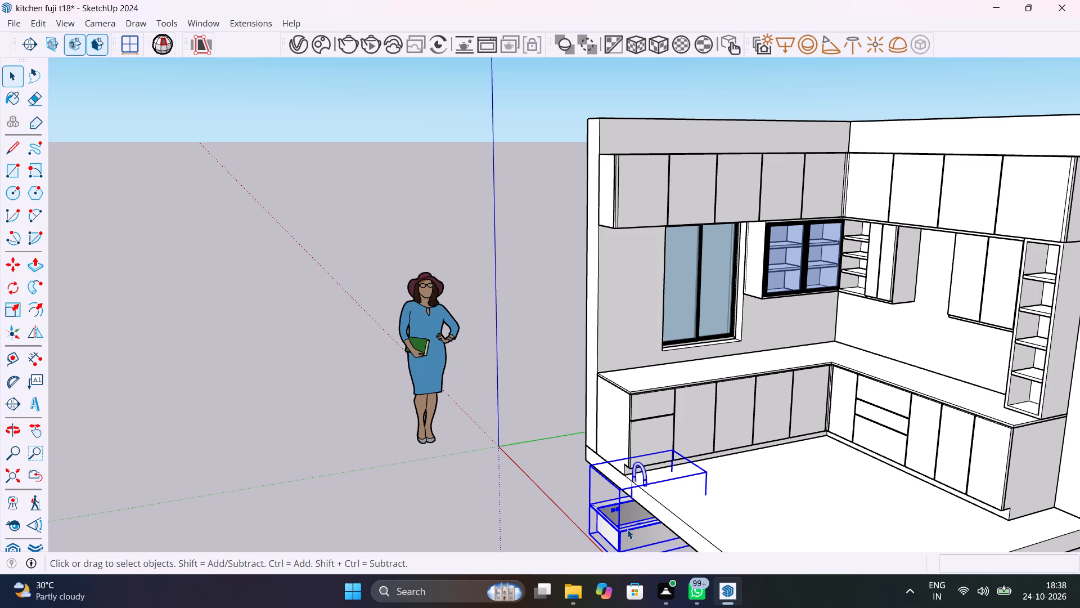
scroll(627, 529, "up", 5)
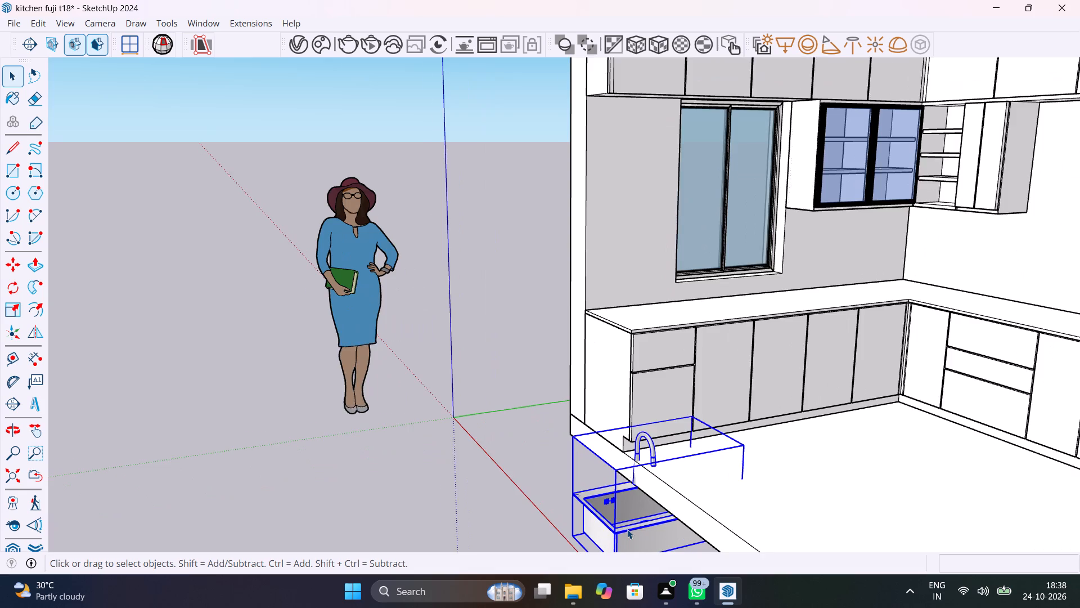
scroll(703, 497, "down", 2)
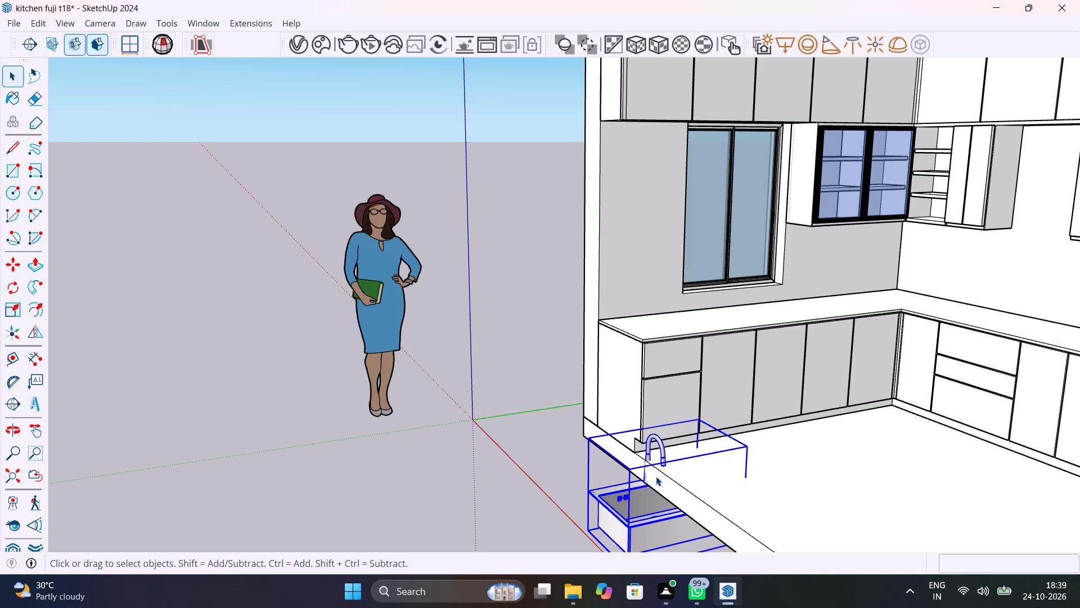
scroll(741, 480, "down", 2)
scroll(695, 475, "down", 2)
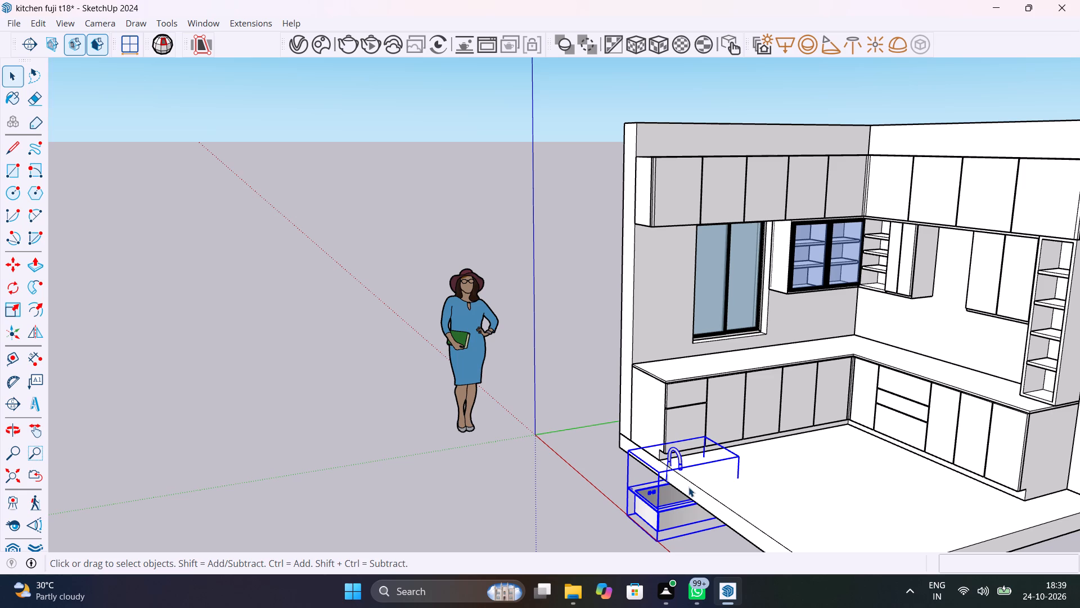
middle_click_drag(682, 483, 574, 454)
scroll(553, 437, "up", 7)
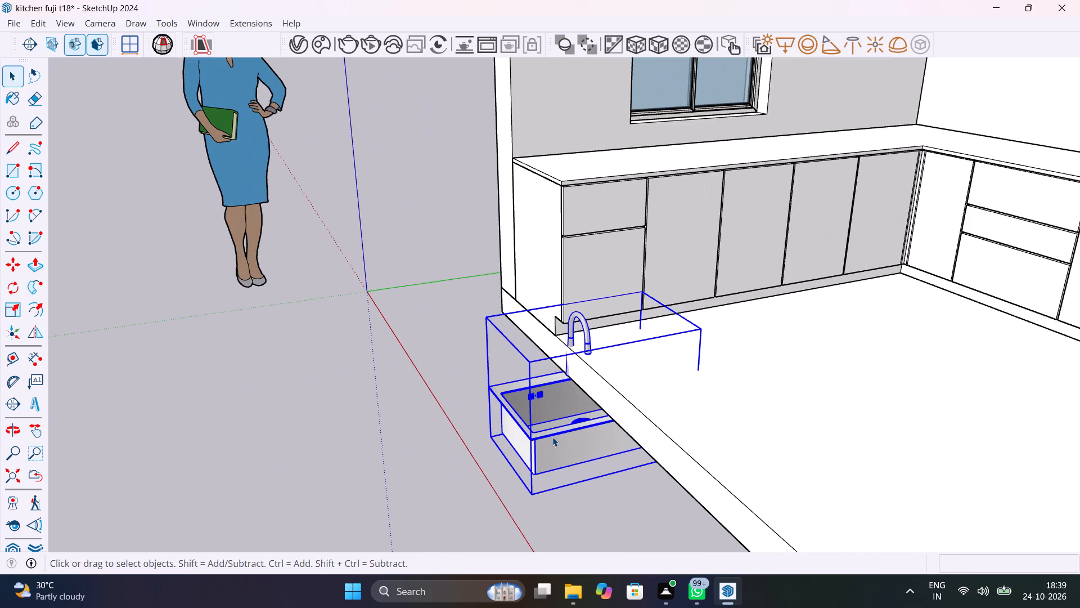
left_click(540, 433)
key("m")
left_click(532, 439)
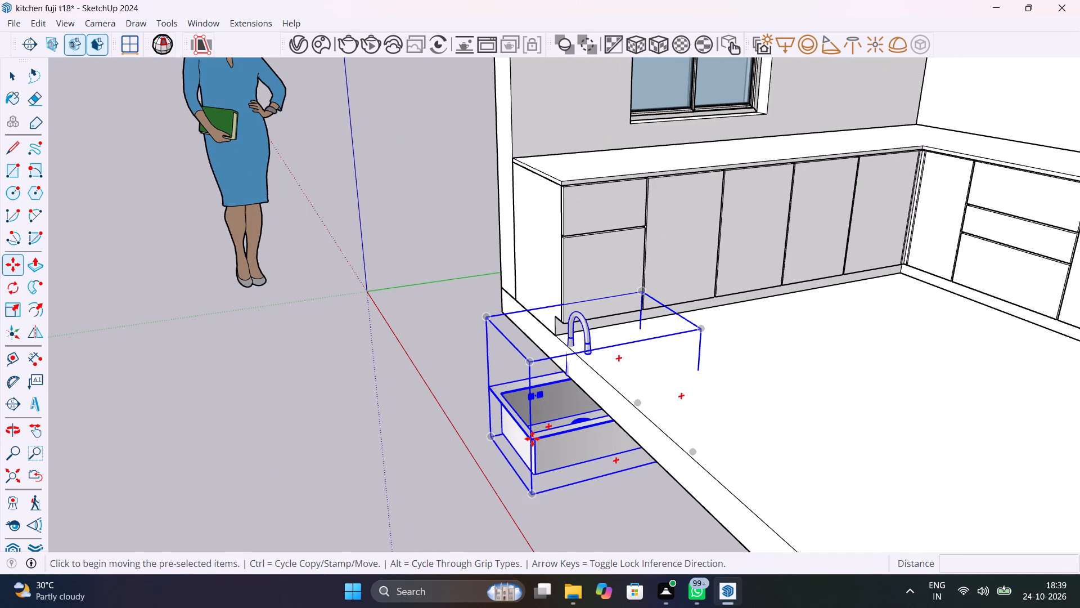
middle_click_drag(654, 172, 660, 385)
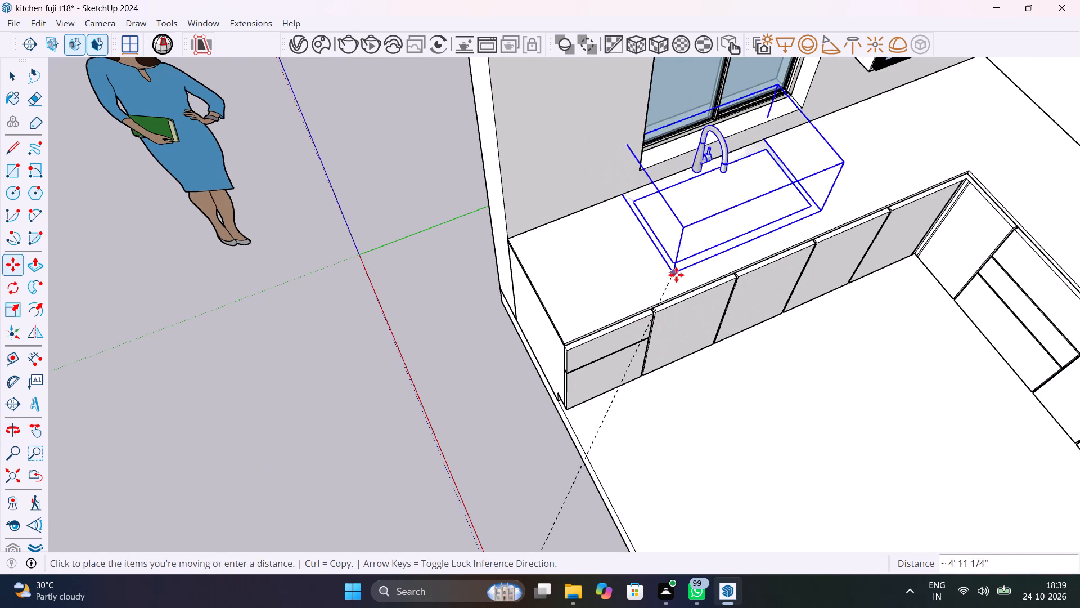
left_click(692, 281)
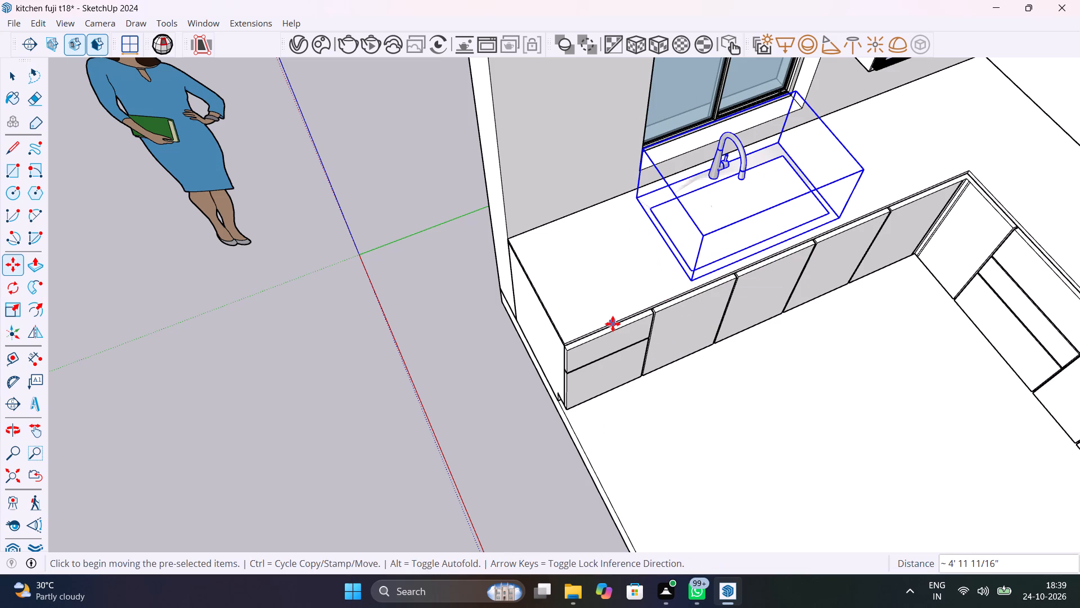
key("space")
Intersect the faces of the countertop group with the model.
middle_click_drag(614, 312, 766, 176)
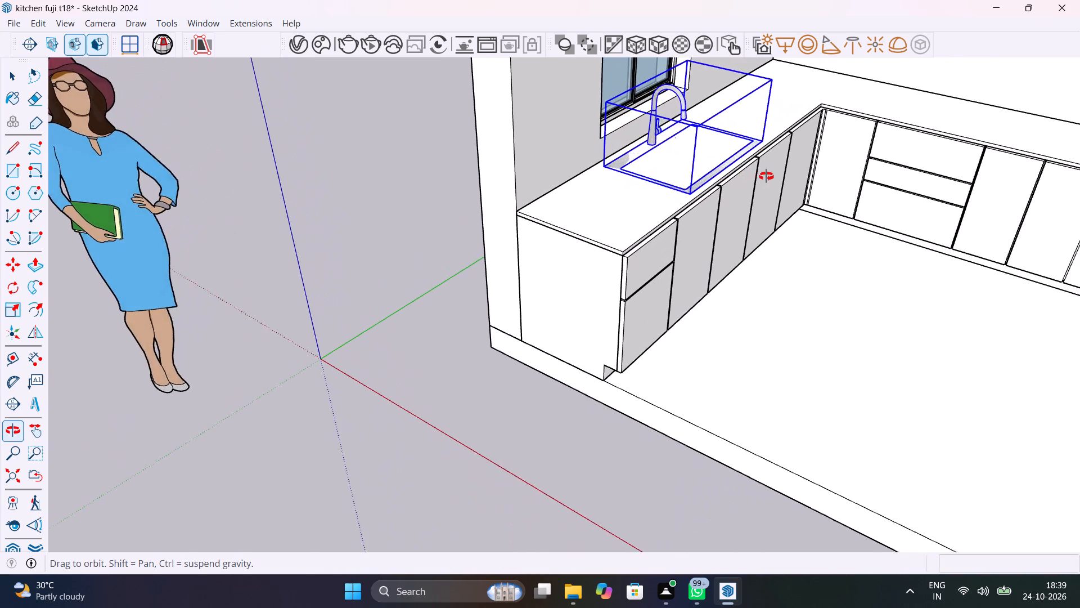
middle_click_drag(766, 176, 612, 178)
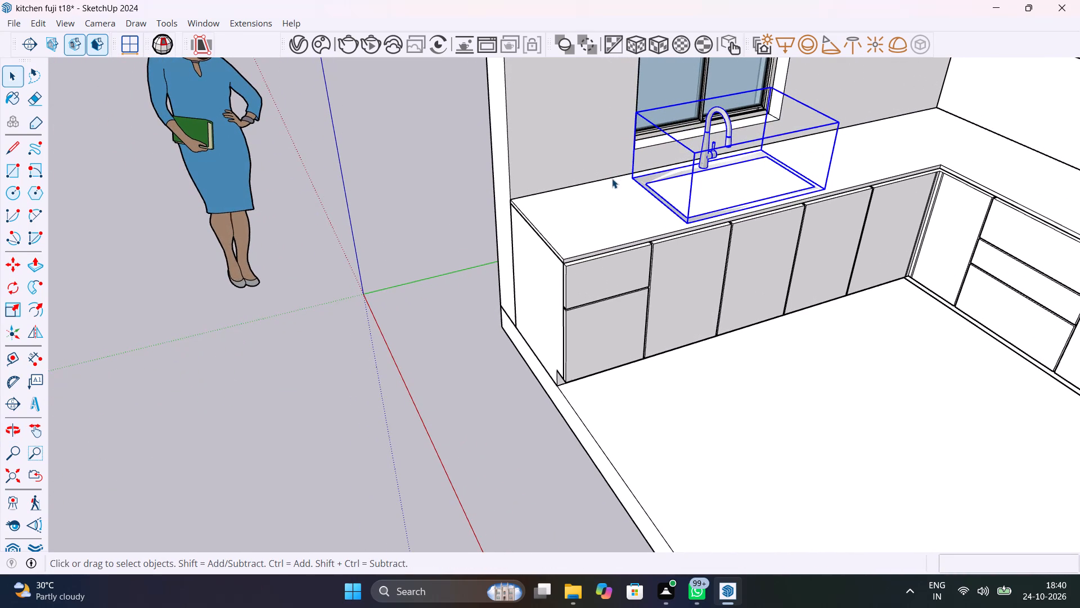
scroll(600, 251, "up", 9)
middle_click_drag(597, 264, 690, 199)
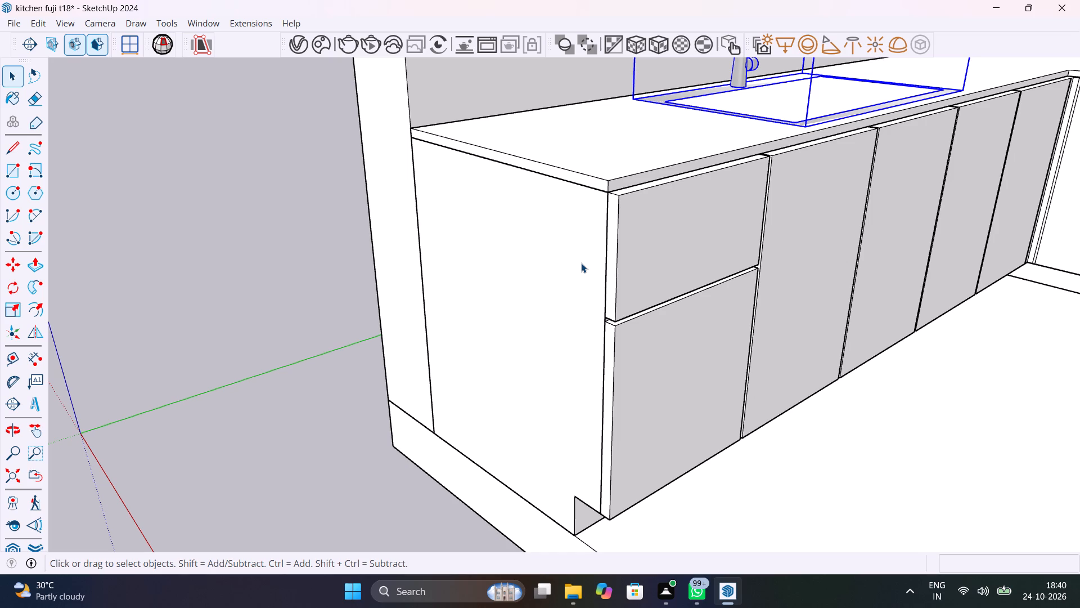
left_click(589, 258)
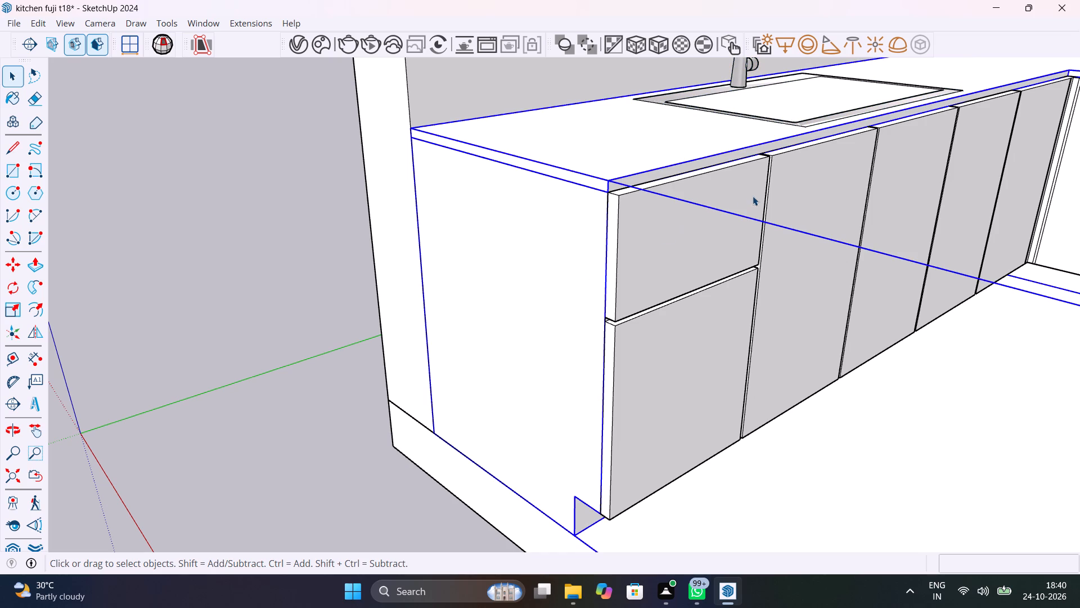
middle_click_drag(753, 193, 622, 353)
scroll(622, 353, "up", 1)
right_click(758, 222)
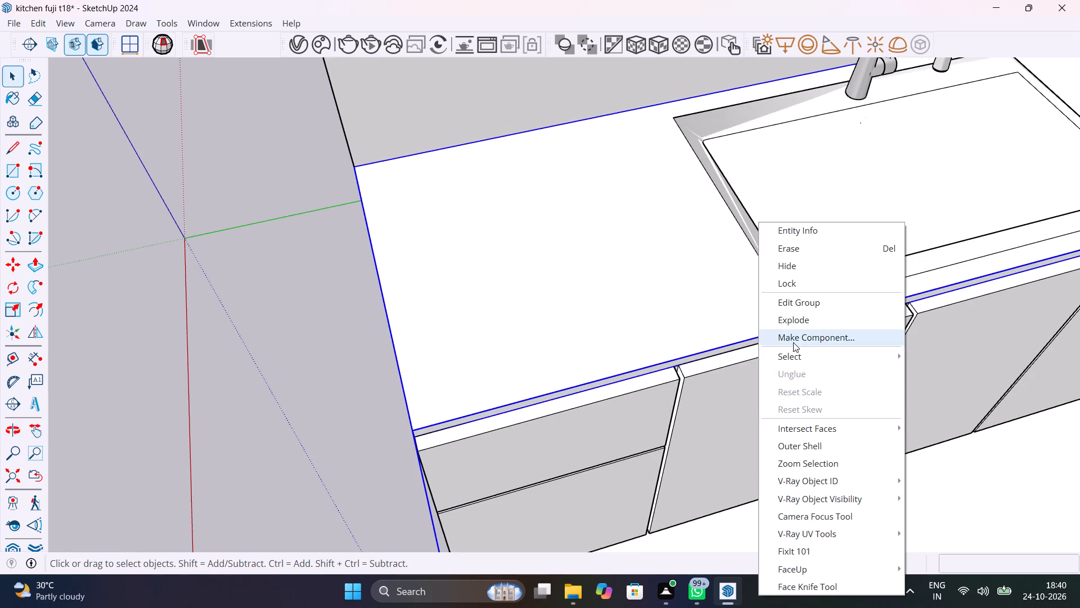
left_click(933, 421)
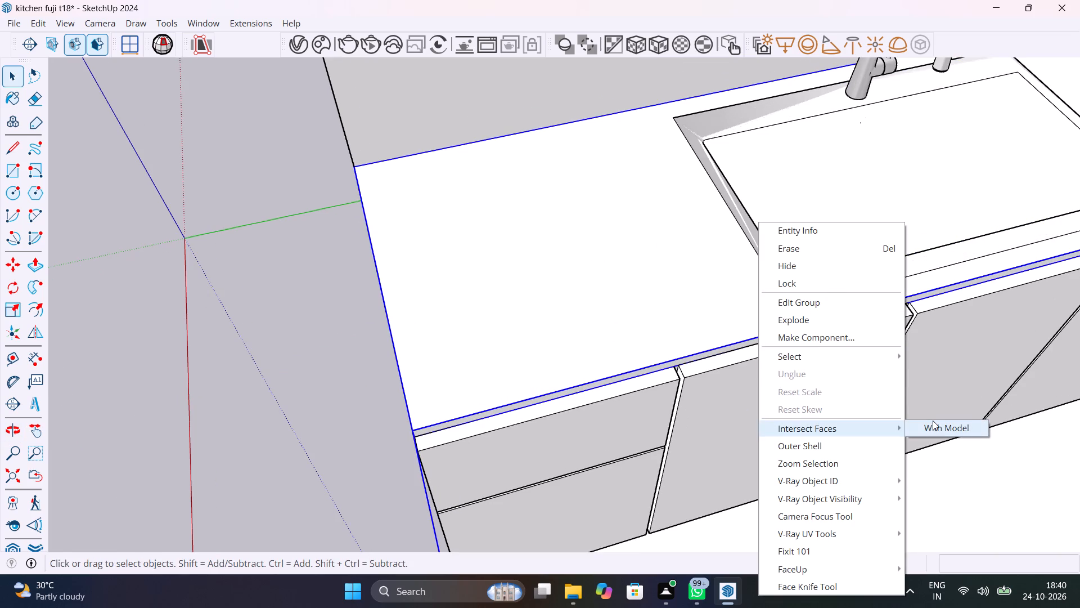
Inside the countertop group, draw a rectangle about 10 15/16" by 1' 11 11/16" on the top face within the sink outline.
double_click(840, 247)
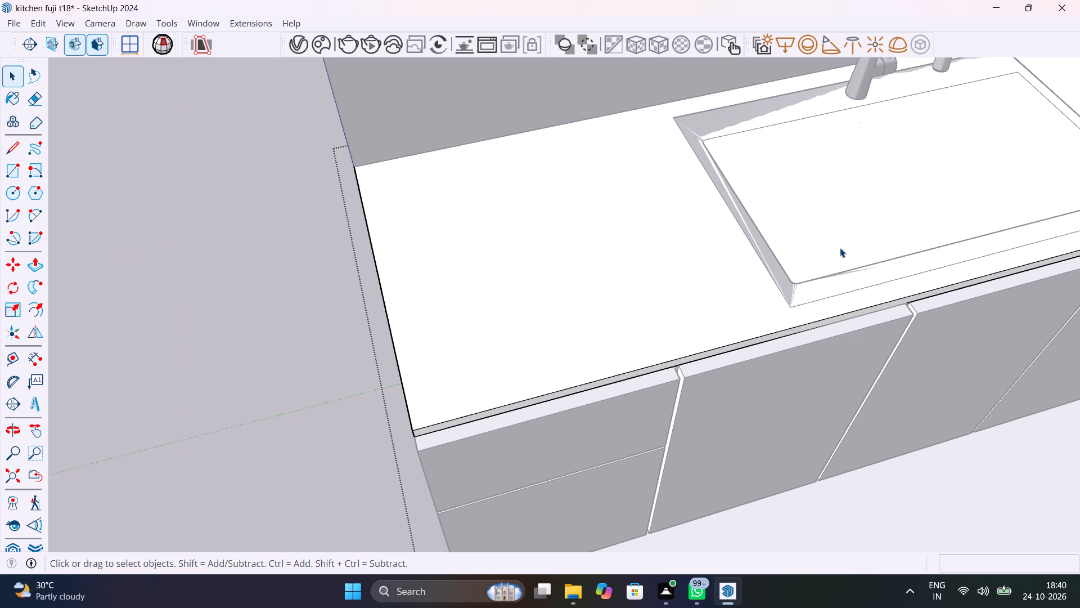
middle_click_drag(840, 247, 641, 367)
left_click(757, 336)
scroll(757, 336, "down", 5)
middle_click_drag(724, 338, 1039, 240)
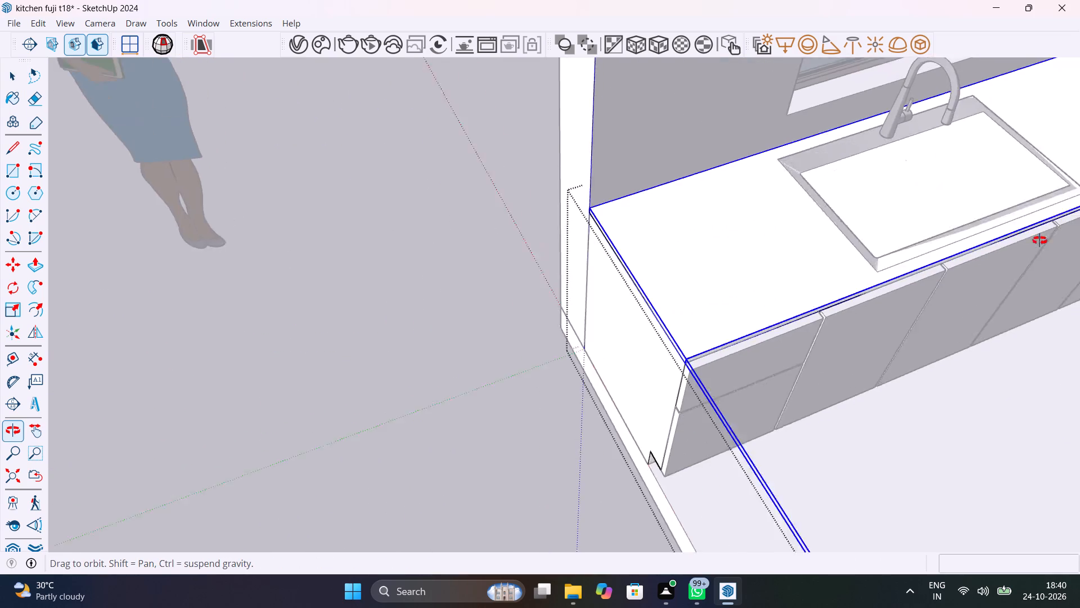
middle_click_drag(1039, 240, 499, 275)
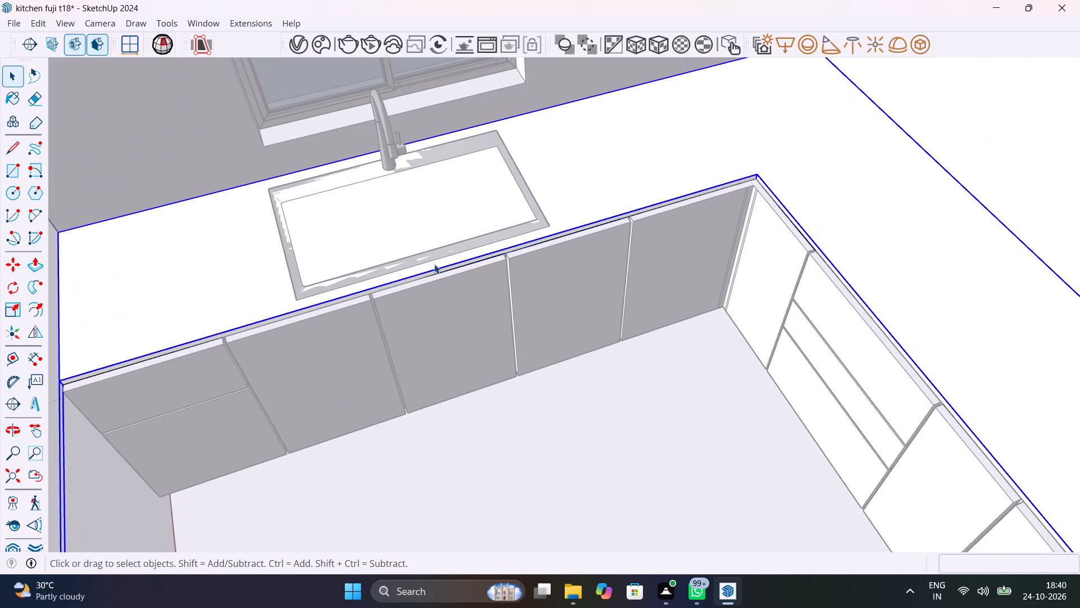
key("r")
left_click(316, 211)
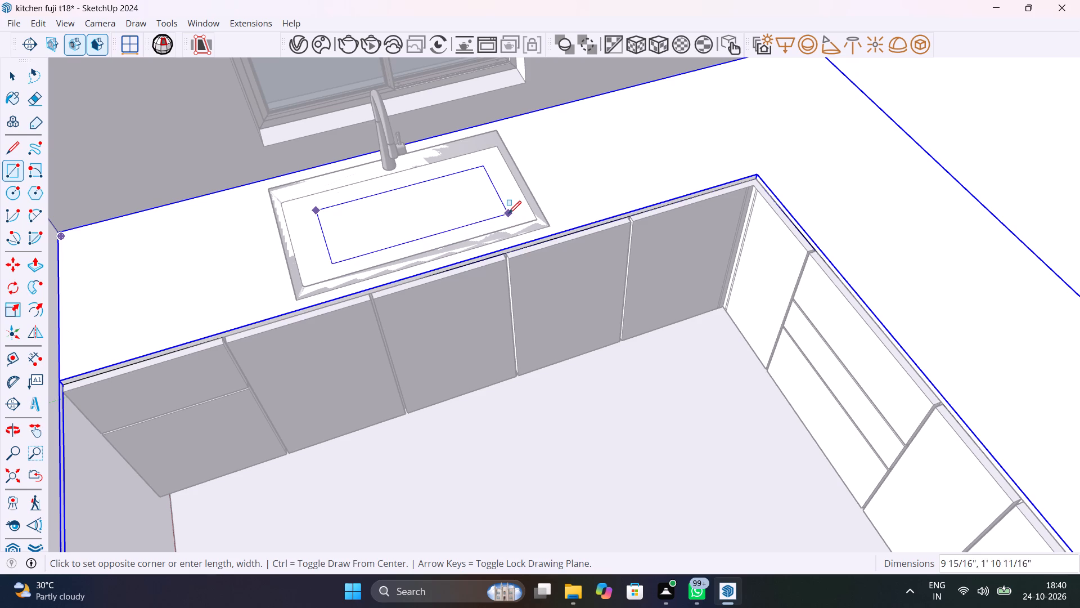
left_click(518, 217)
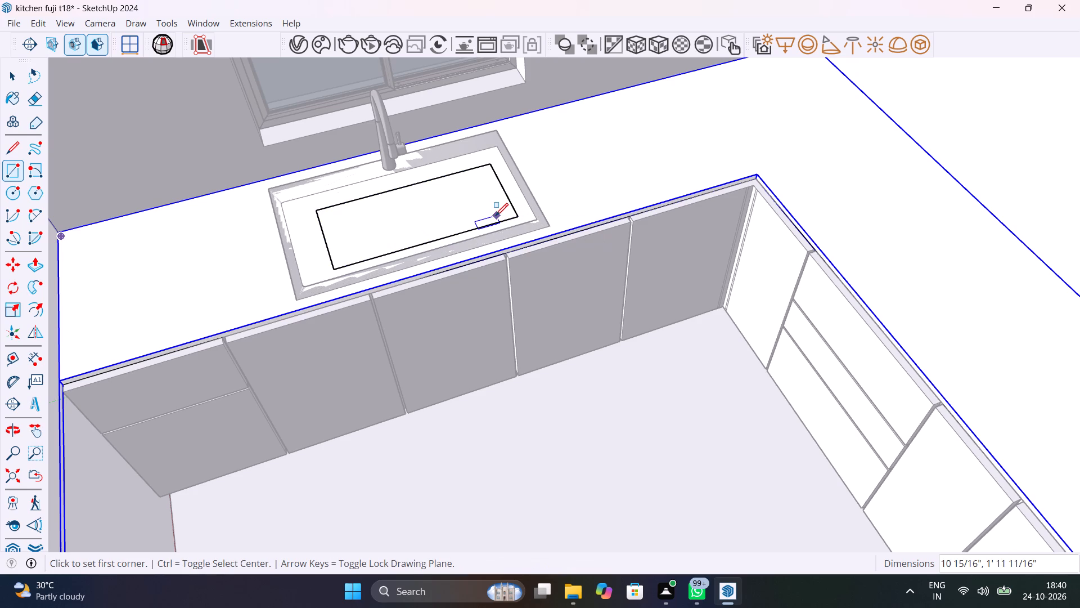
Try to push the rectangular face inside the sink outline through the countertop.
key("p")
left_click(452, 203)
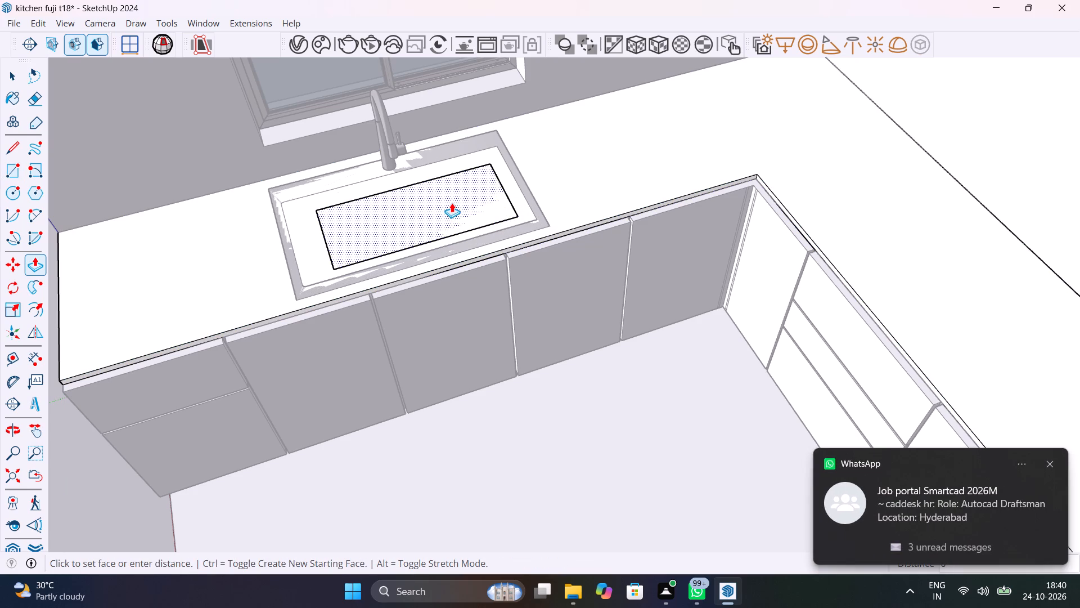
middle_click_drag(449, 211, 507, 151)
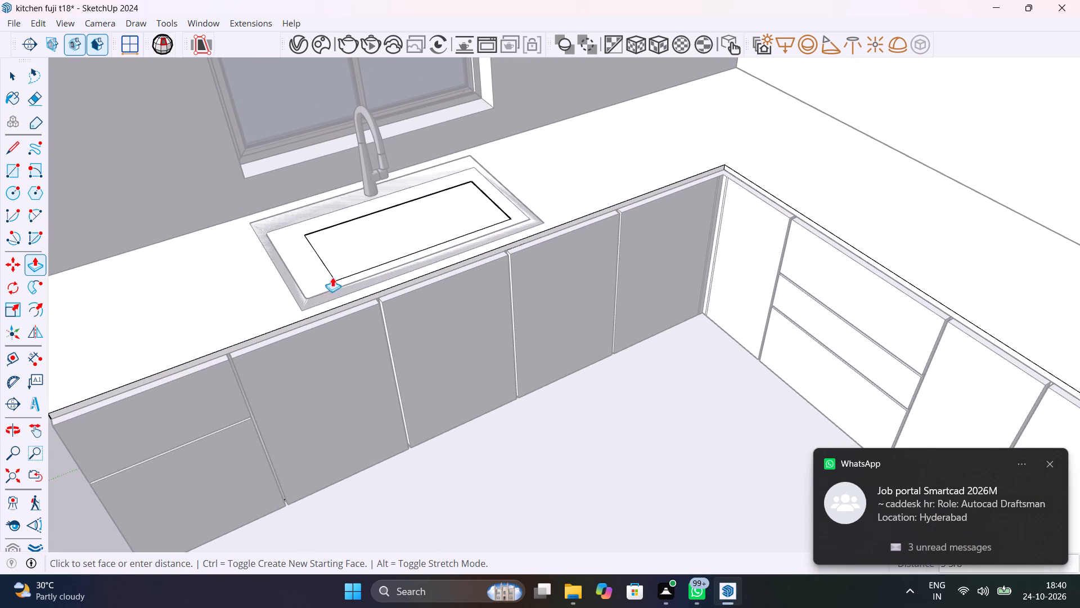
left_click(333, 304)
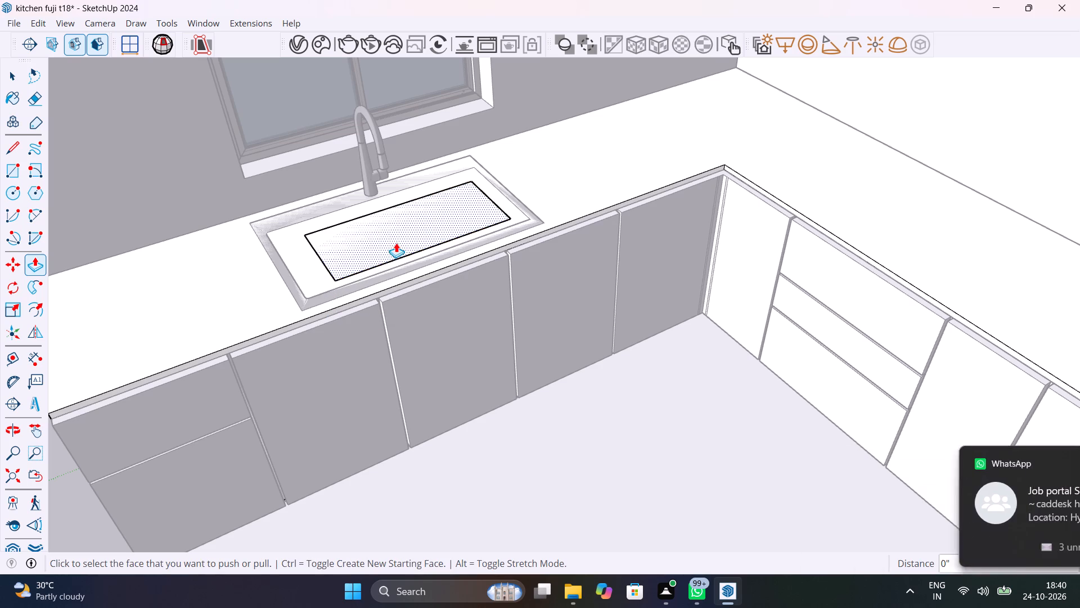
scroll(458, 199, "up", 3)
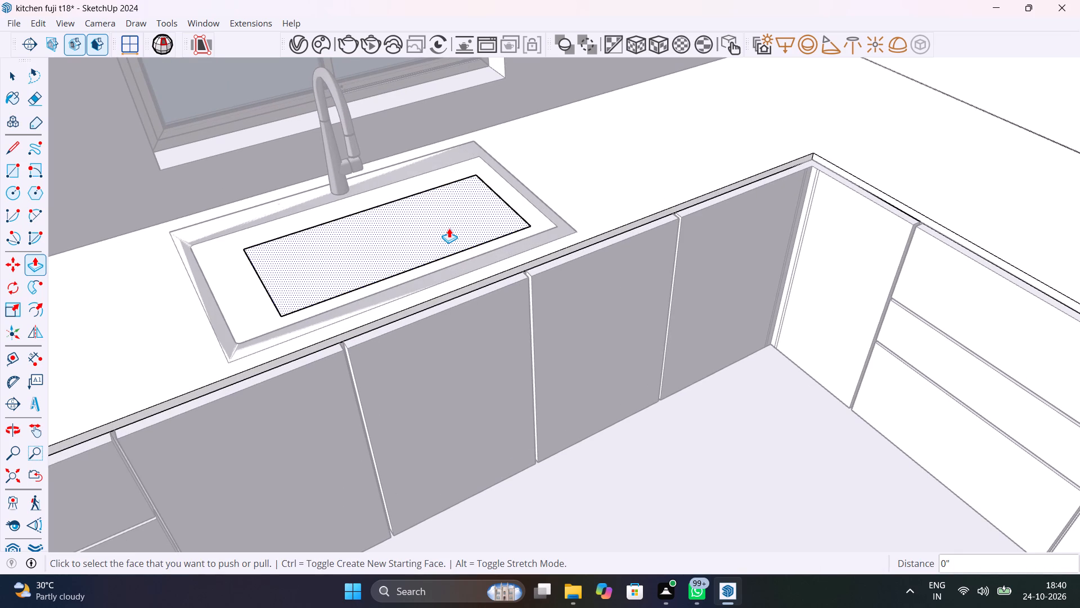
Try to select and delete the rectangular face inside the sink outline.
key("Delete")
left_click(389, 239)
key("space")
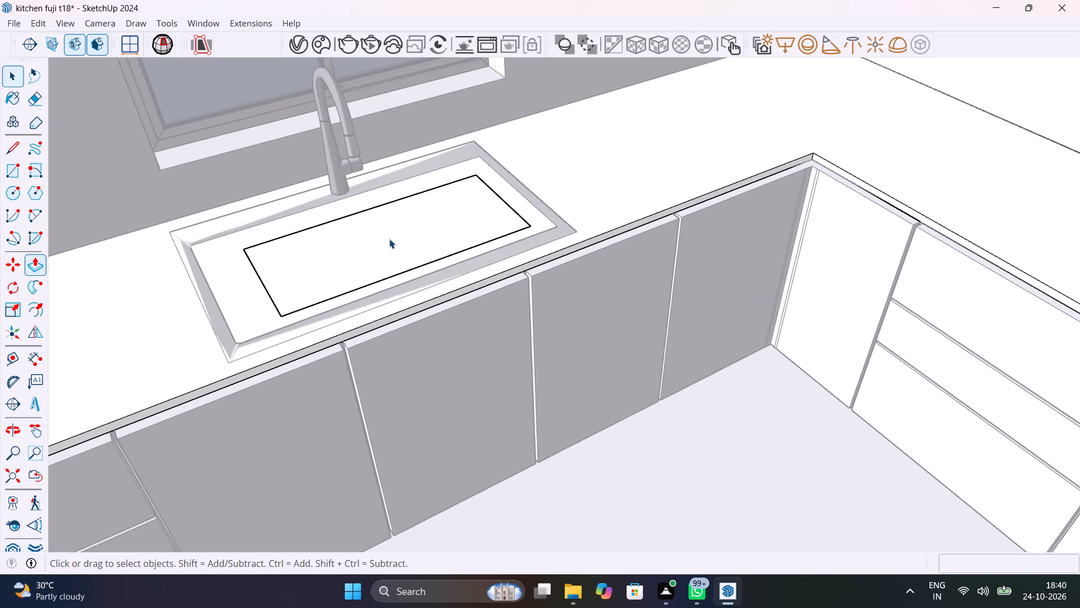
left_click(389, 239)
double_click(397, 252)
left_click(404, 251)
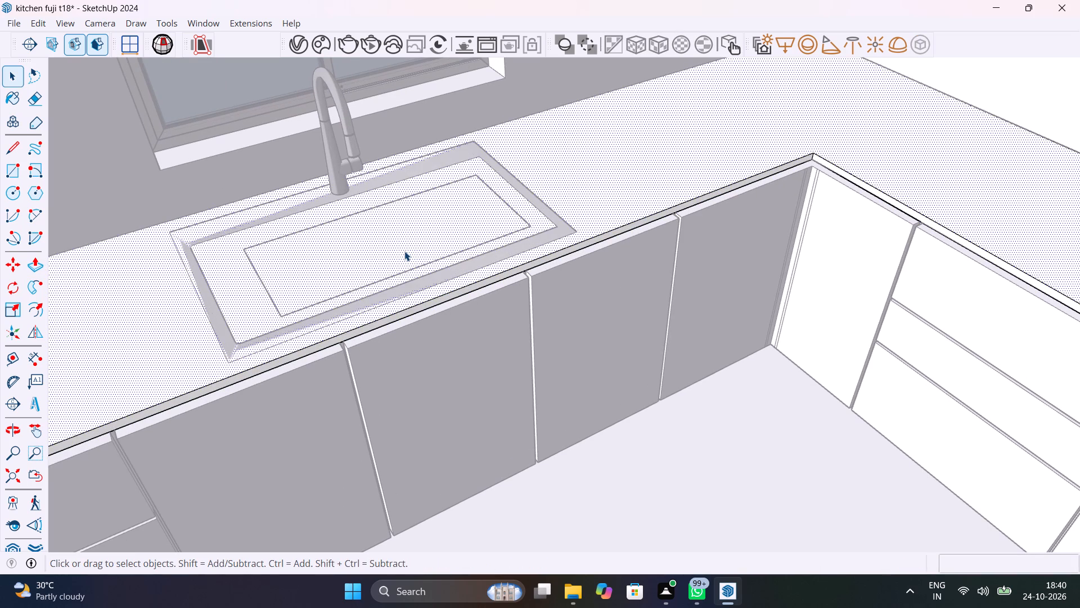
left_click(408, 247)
Redraw the rectangle over the existing outline inside the sink, about 1' 11 11/16" by 10 15/16".
scroll(422, 250, "down", 5)
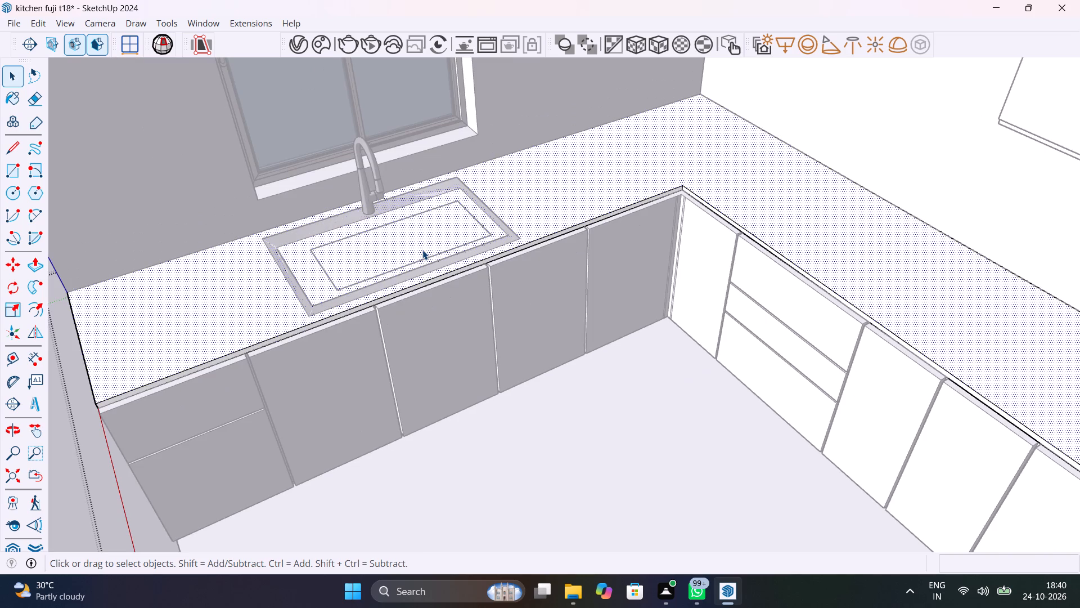
scroll(599, 145, "down", 1)
middle_click_drag(432, 272, 544, 181)
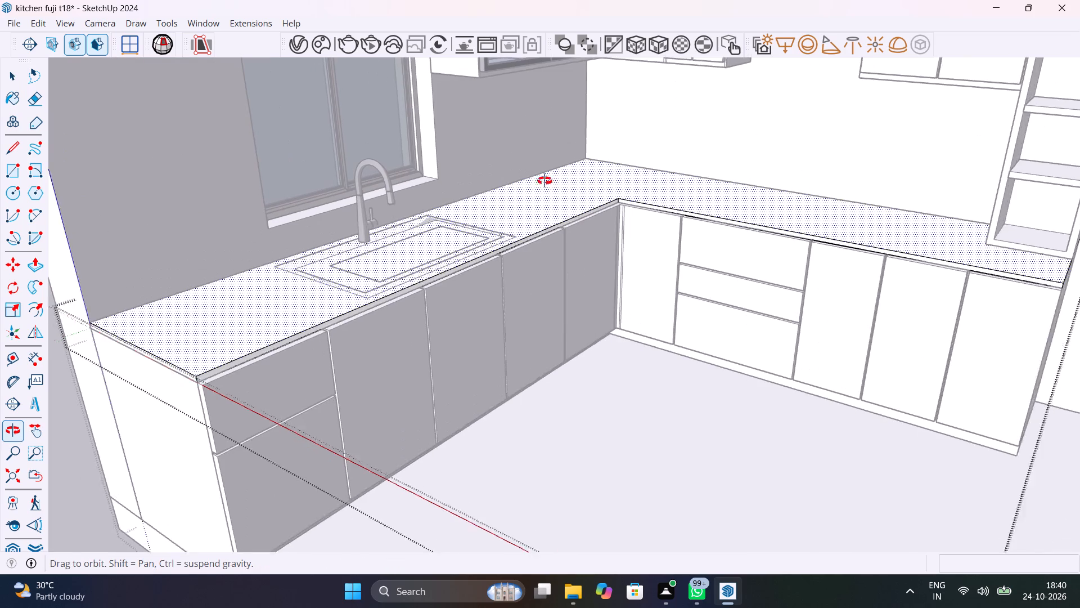
middle_click_drag(544, 181, 444, 345)
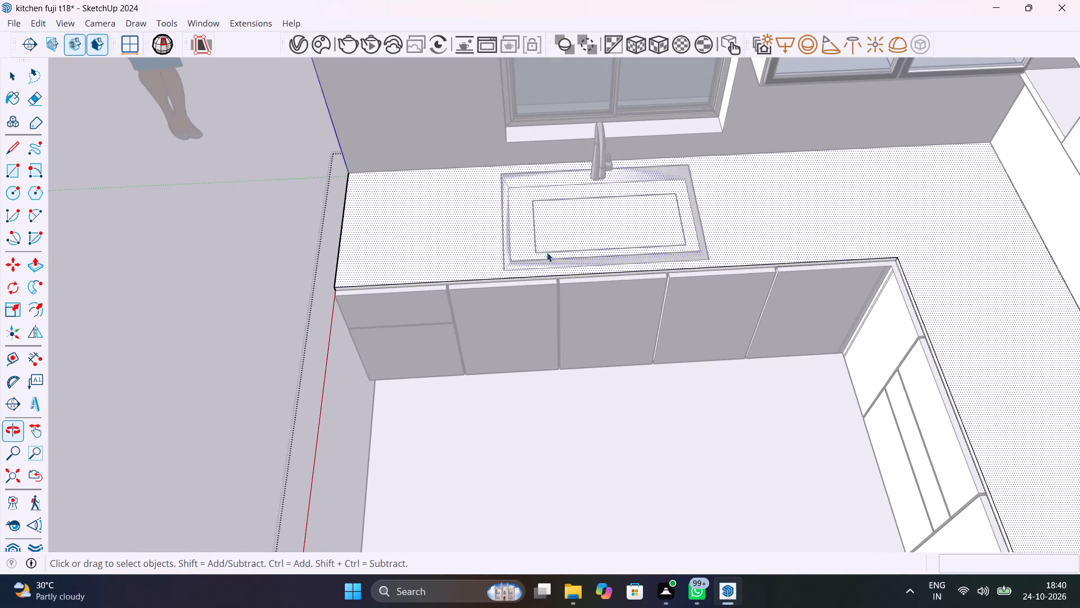
scroll(626, 199, "up", 3)
key("r")
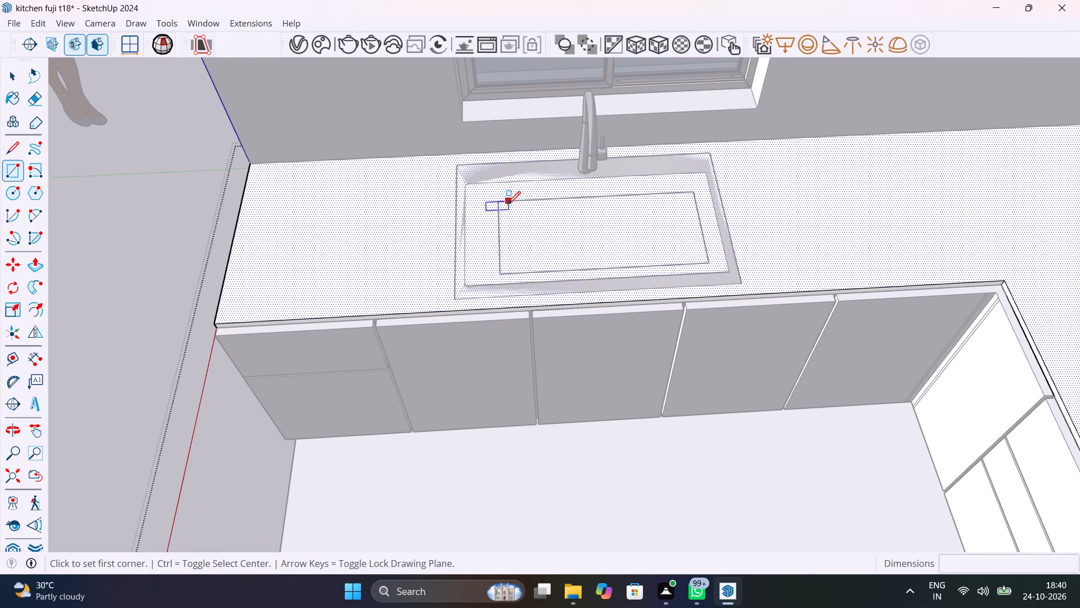
left_click(501, 203)
left_click(702, 263)
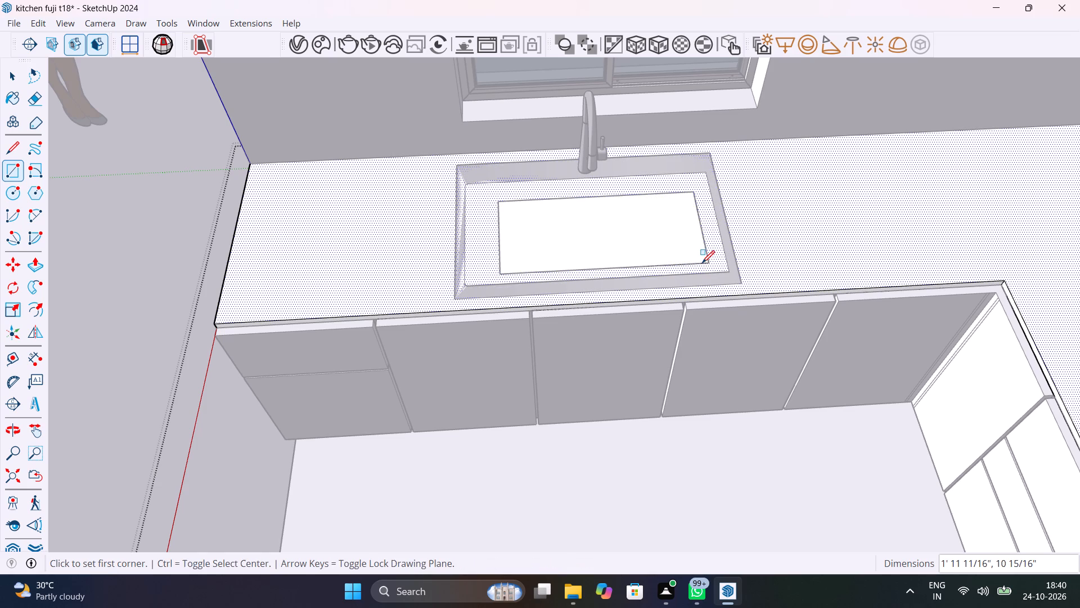
Delete the redrawn rectangular face inside the sink to open the countertop's top surface.
key("space")
left_click(664, 250)
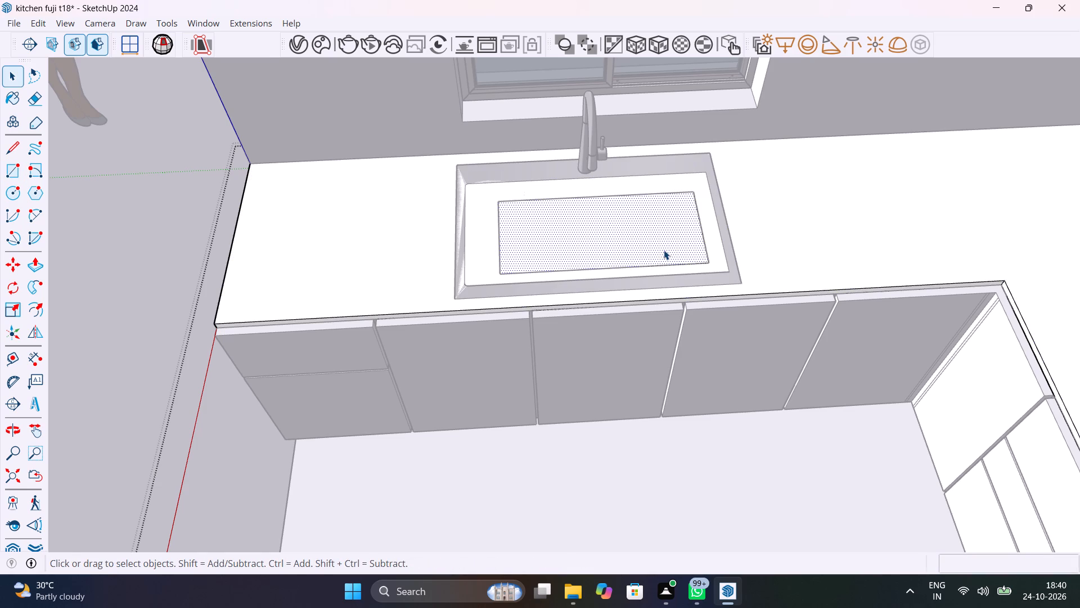
key("Delete")
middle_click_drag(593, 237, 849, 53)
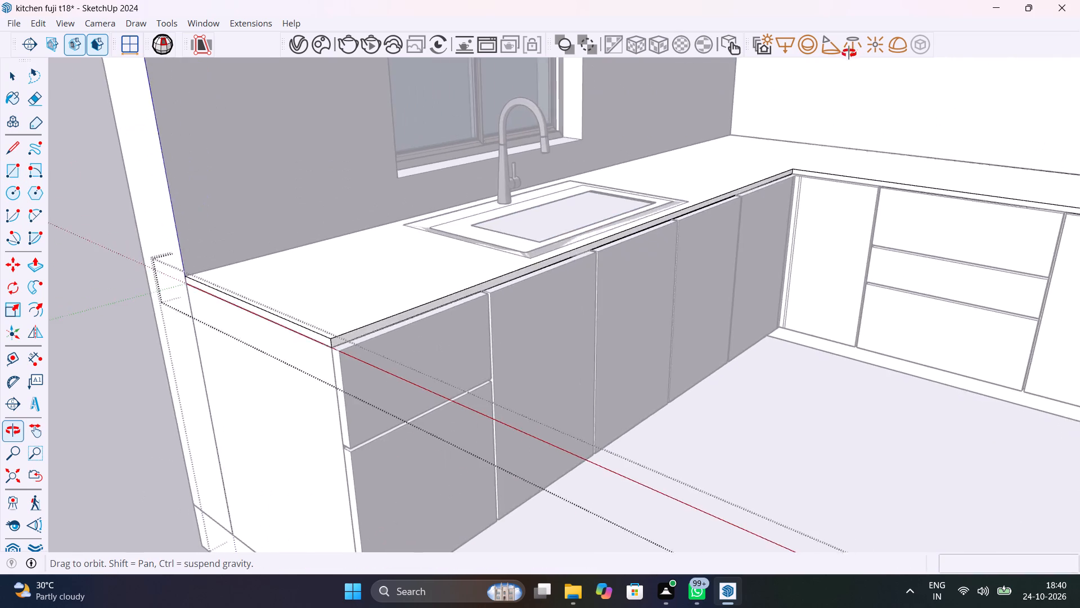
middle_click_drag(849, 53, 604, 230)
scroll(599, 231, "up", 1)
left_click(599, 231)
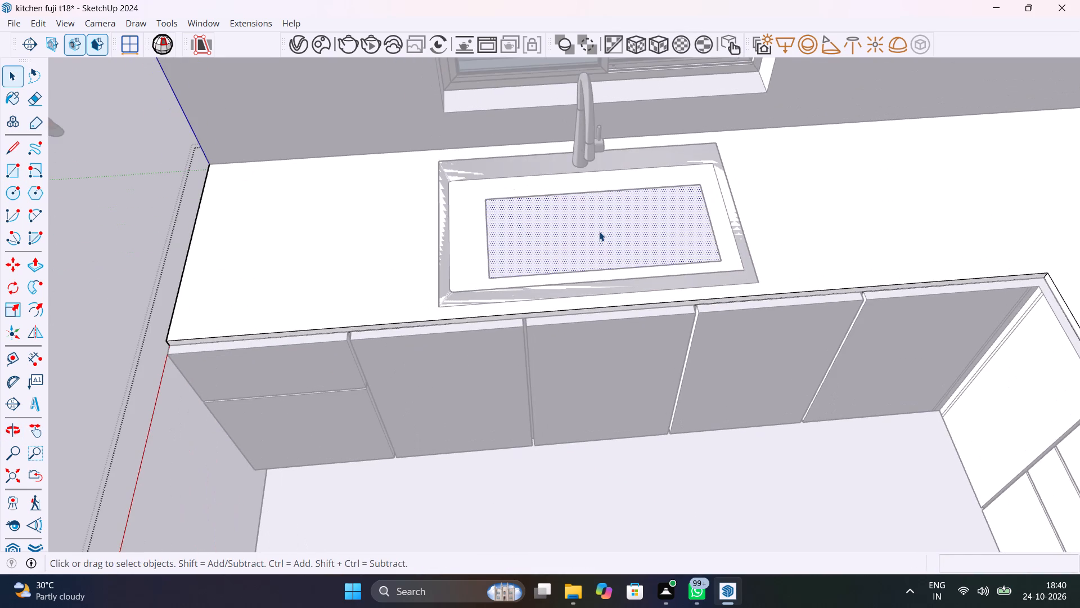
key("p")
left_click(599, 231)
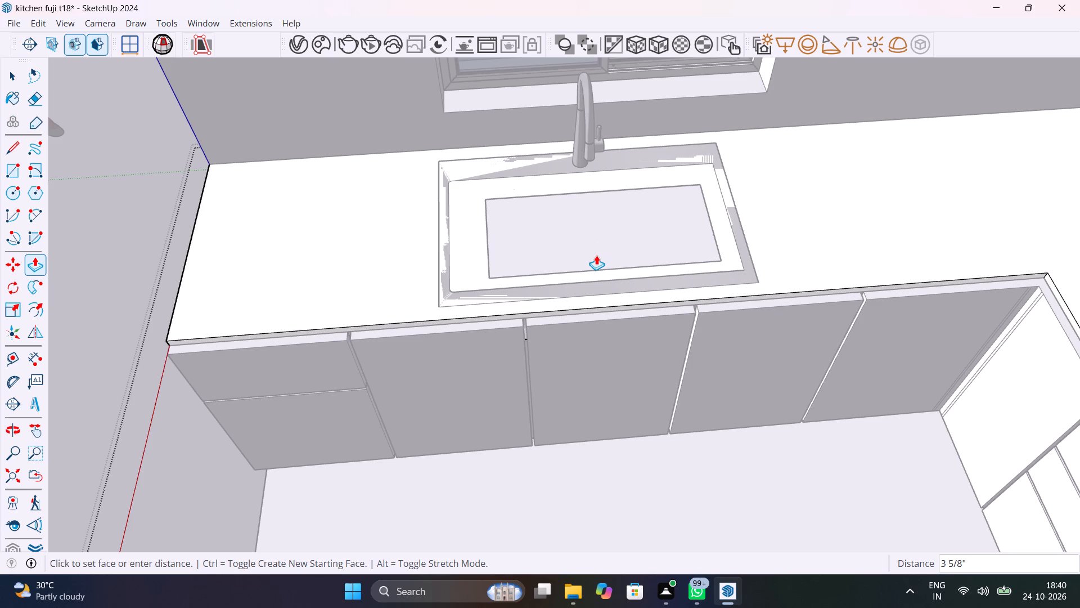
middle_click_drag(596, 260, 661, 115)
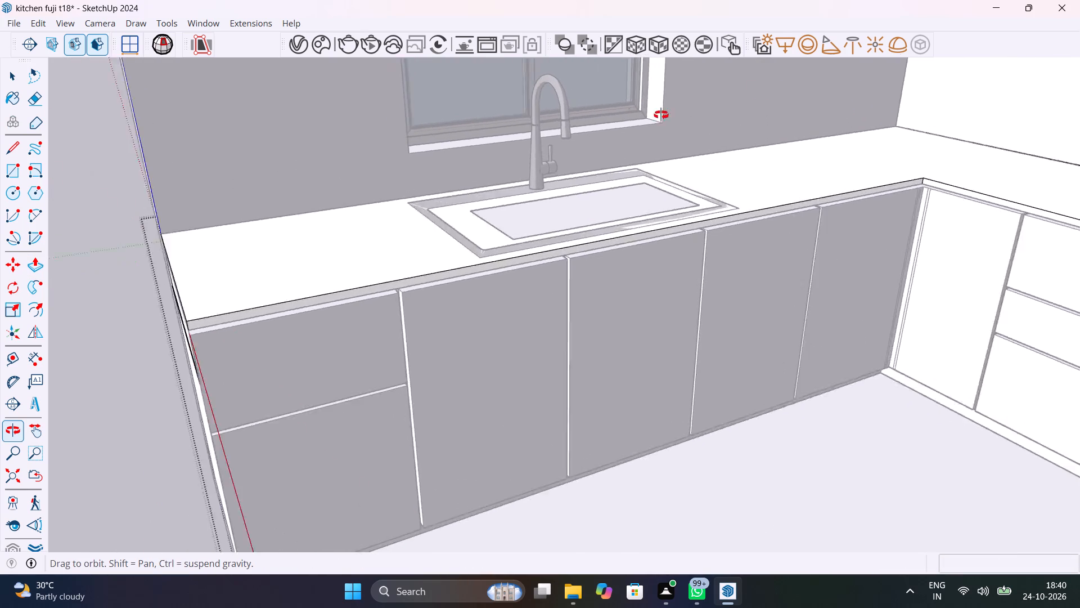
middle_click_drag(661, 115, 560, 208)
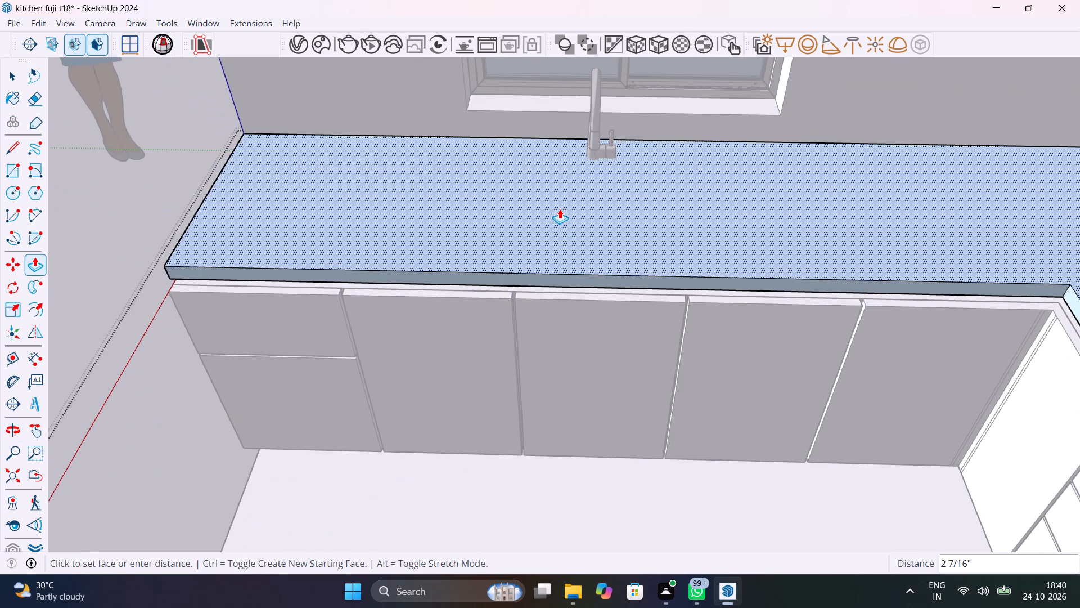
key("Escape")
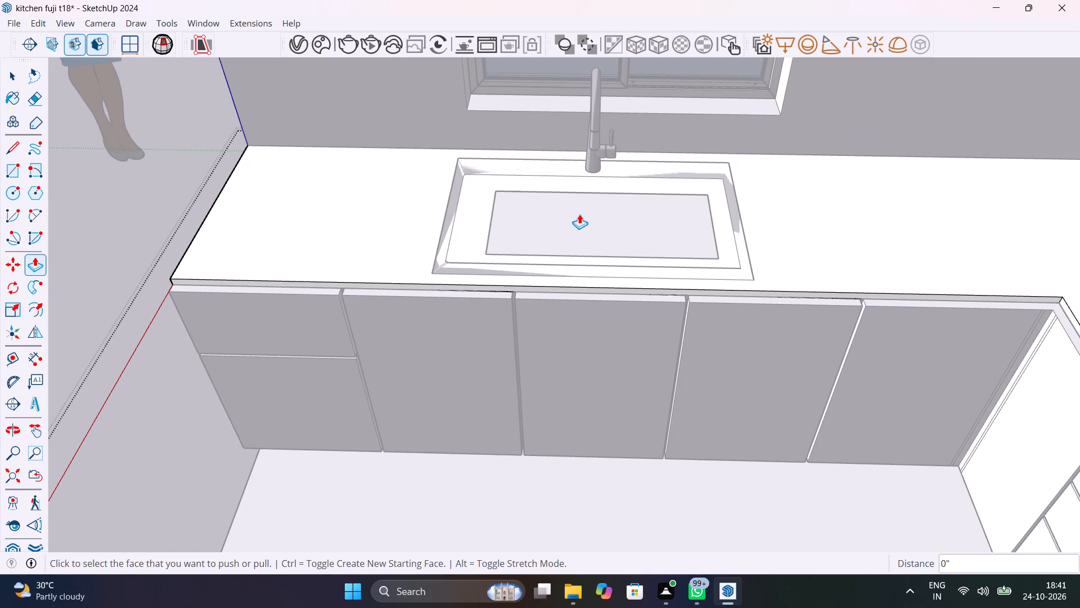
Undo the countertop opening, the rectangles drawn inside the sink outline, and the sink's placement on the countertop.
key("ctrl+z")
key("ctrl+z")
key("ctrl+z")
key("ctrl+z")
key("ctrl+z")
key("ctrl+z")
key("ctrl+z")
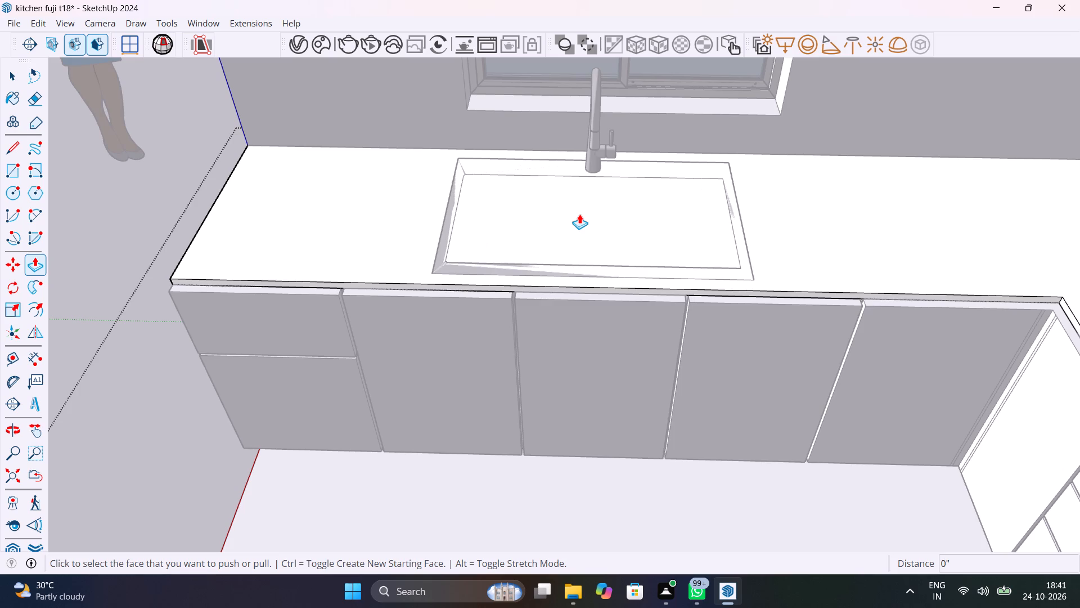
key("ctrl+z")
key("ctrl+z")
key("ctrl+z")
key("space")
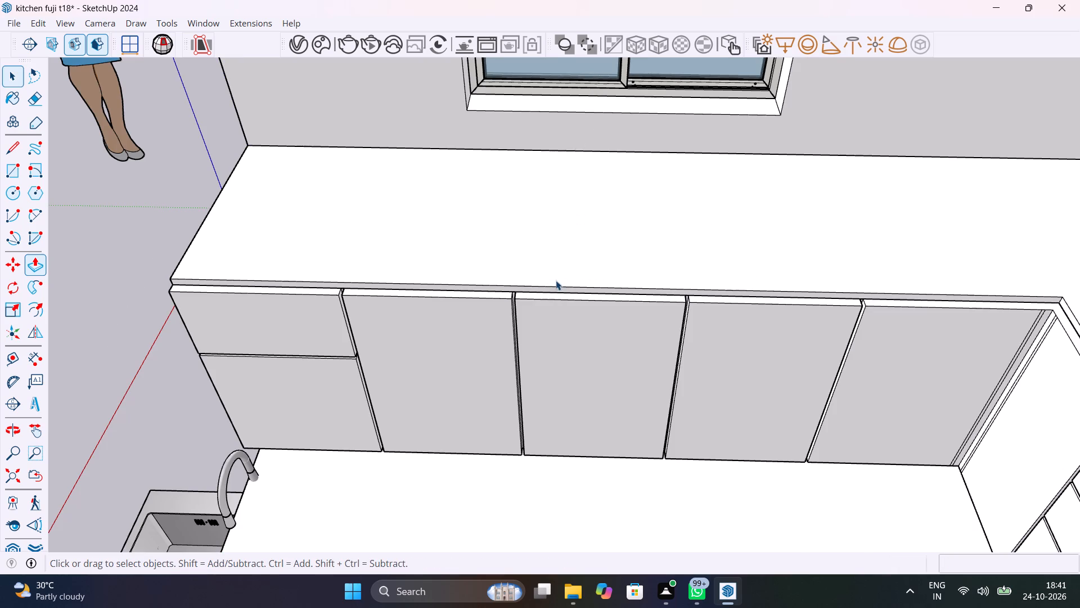
Move the sink by its front corner about 5' 1 1/2" onto the countertop below the window, just behind the front edge.
scroll(556, 280, "down", 9)
middle_click_drag(564, 325, 772, 210)
scroll(527, 324, "up", 5)
left_click(622, 321)
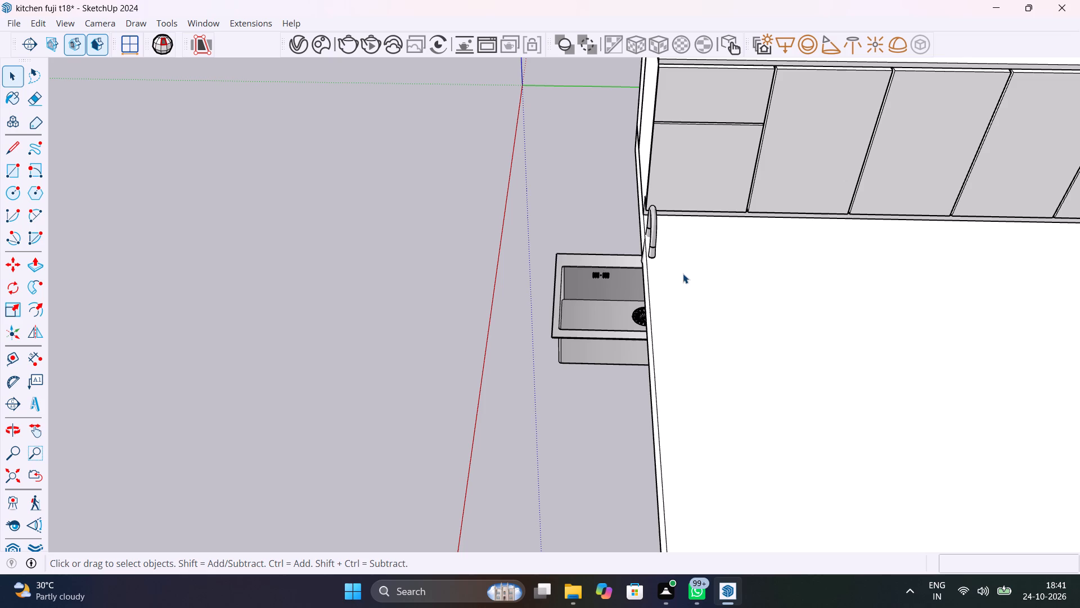
left_click(607, 333)
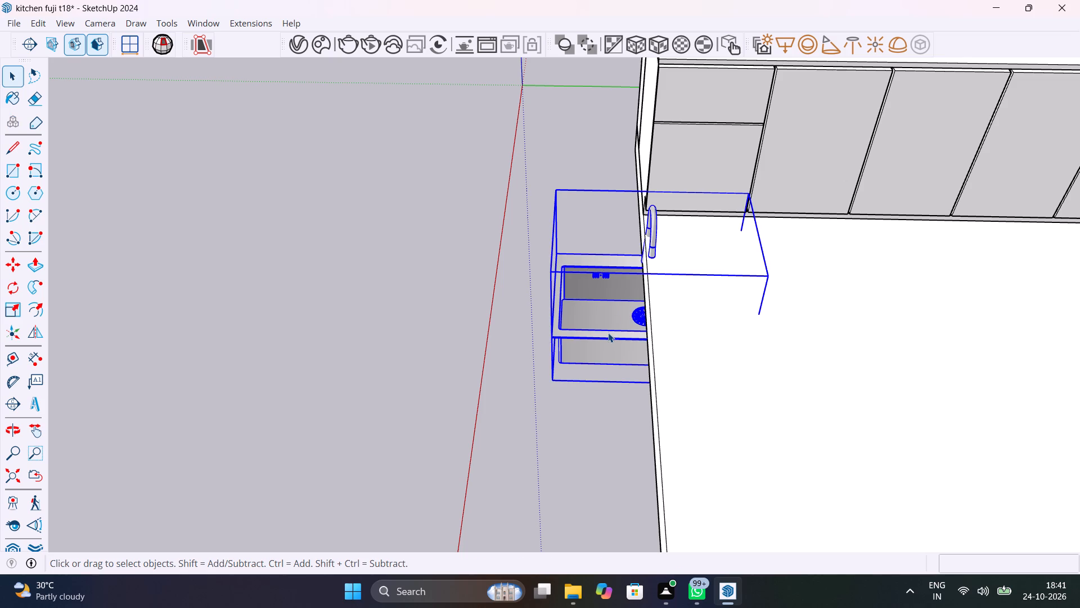
key("m")
left_click(551, 341)
scroll(386, 325, "down", 11)
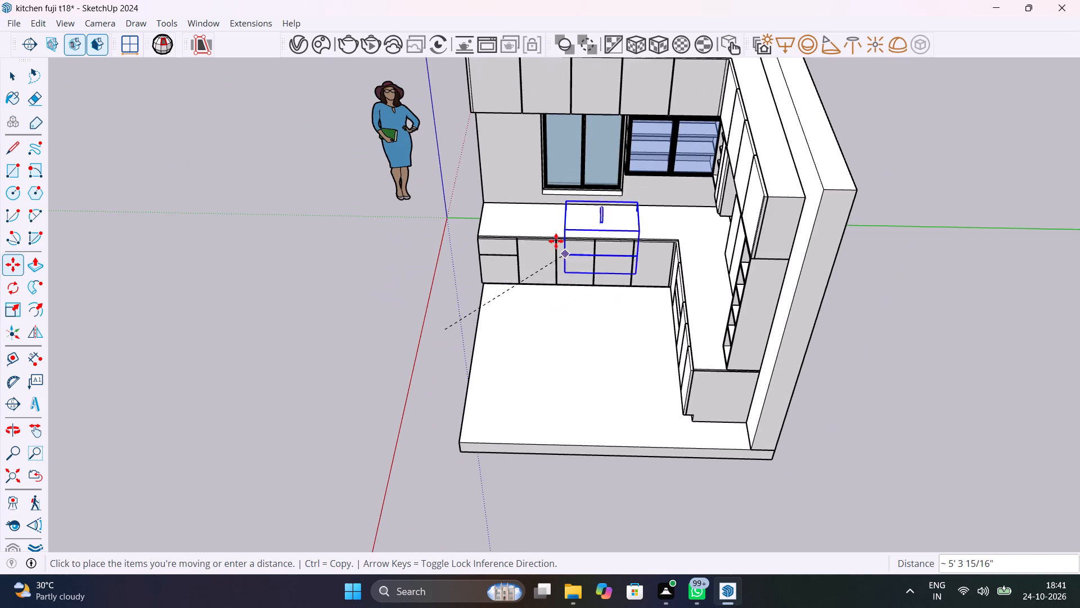
scroll(560, 228, "up", 3)
middle_click_drag(594, 251, 850, 229)
scroll(550, 227, "up", 3)
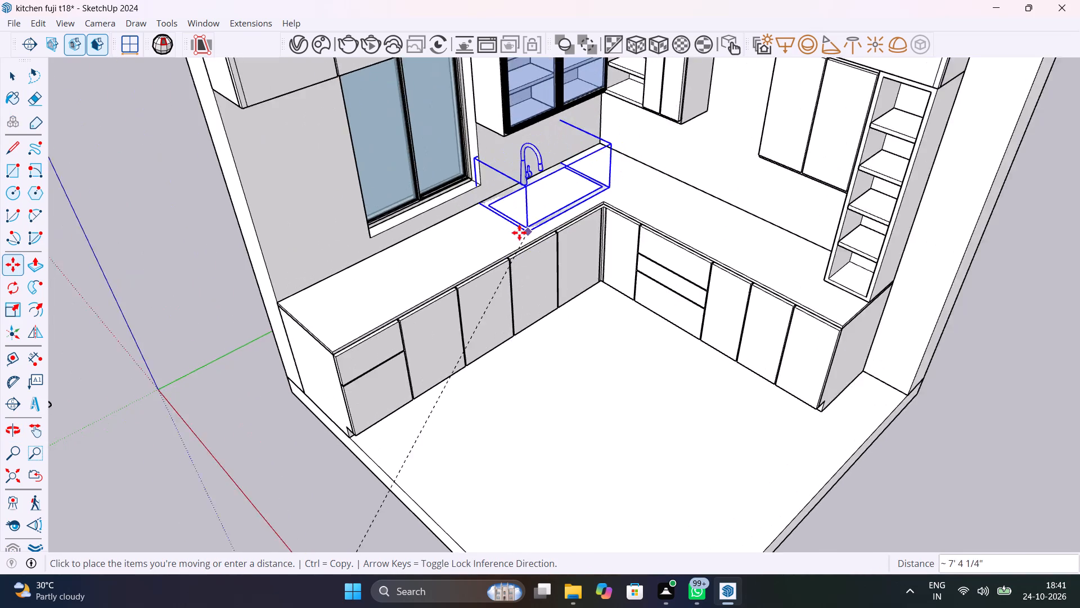
scroll(519, 233, "up", 6)
middle_click_drag(422, 321, 724, 222, "shift")
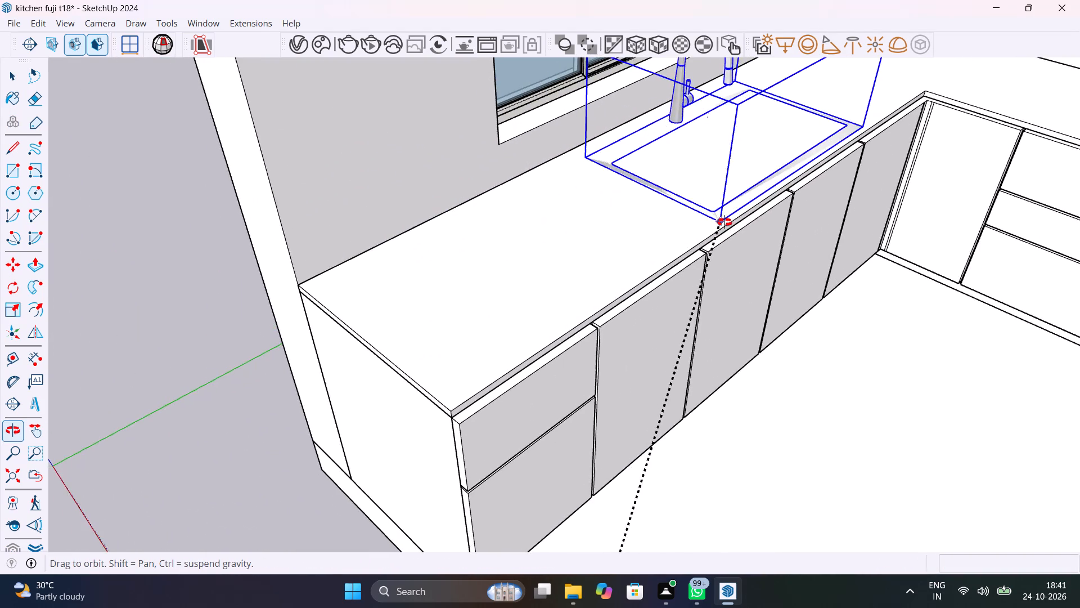
middle_click_drag(724, 222, 741, 224, "shift")
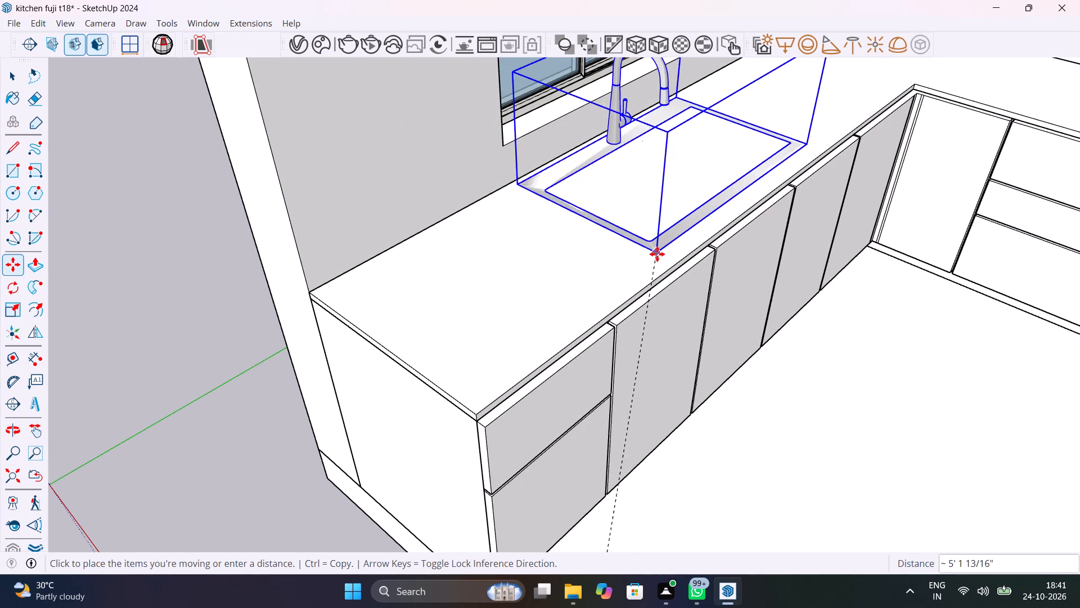
left_click(659, 255)
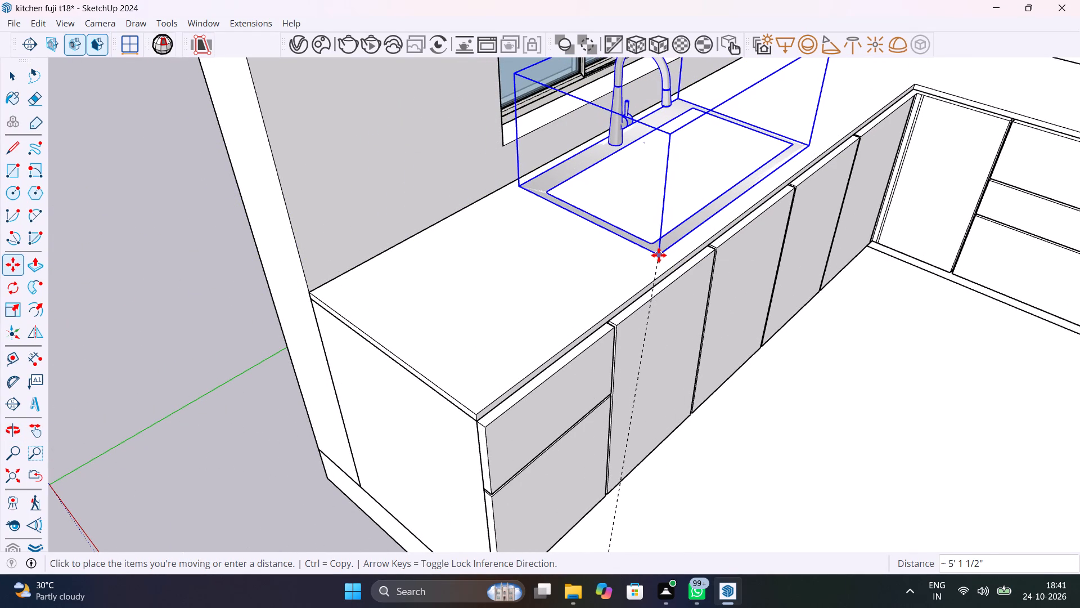
key("space")
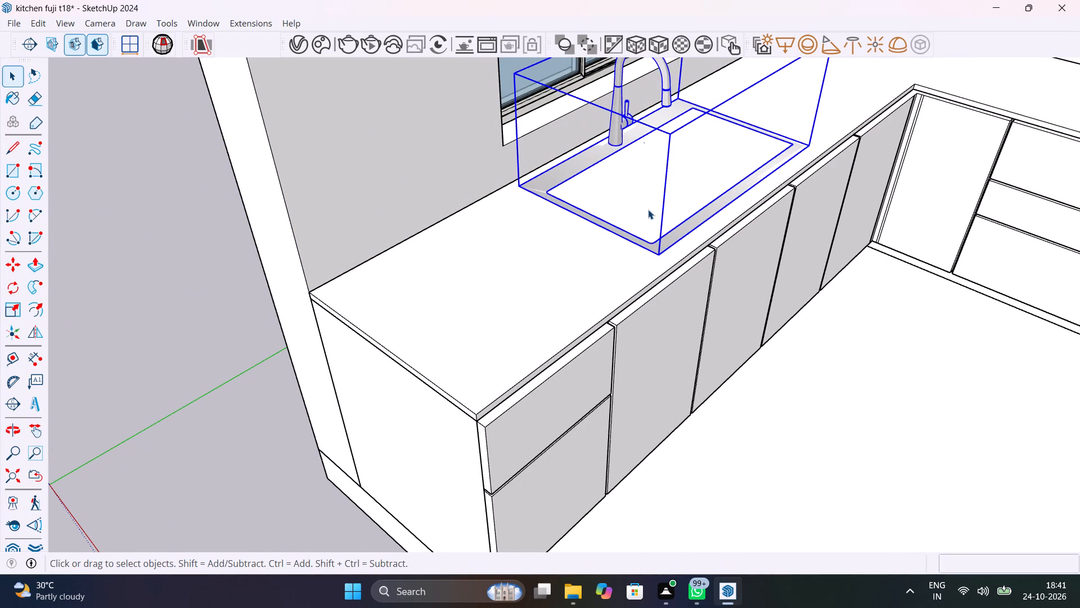
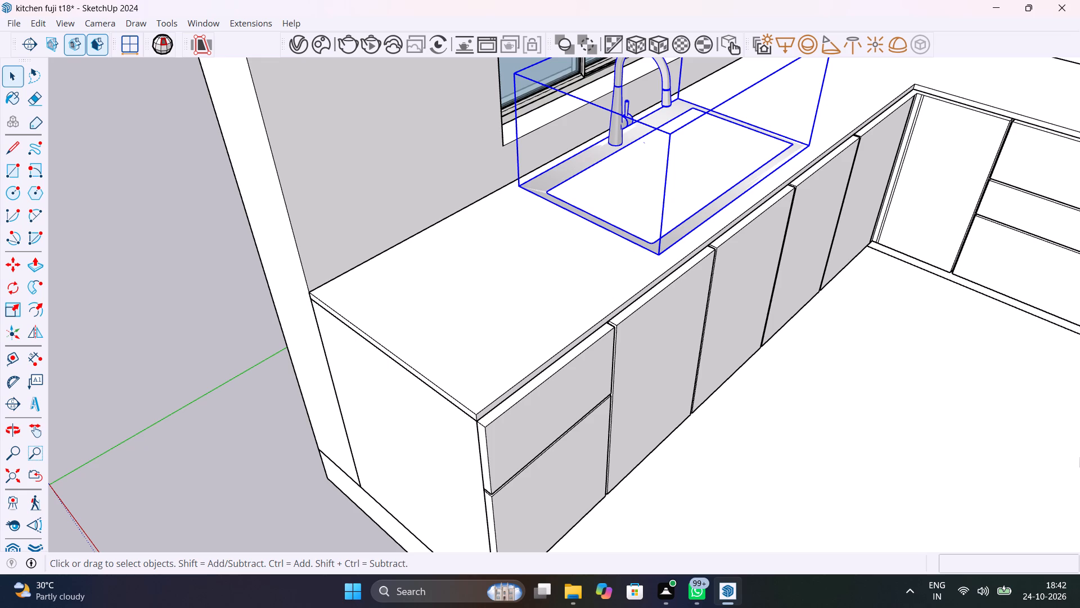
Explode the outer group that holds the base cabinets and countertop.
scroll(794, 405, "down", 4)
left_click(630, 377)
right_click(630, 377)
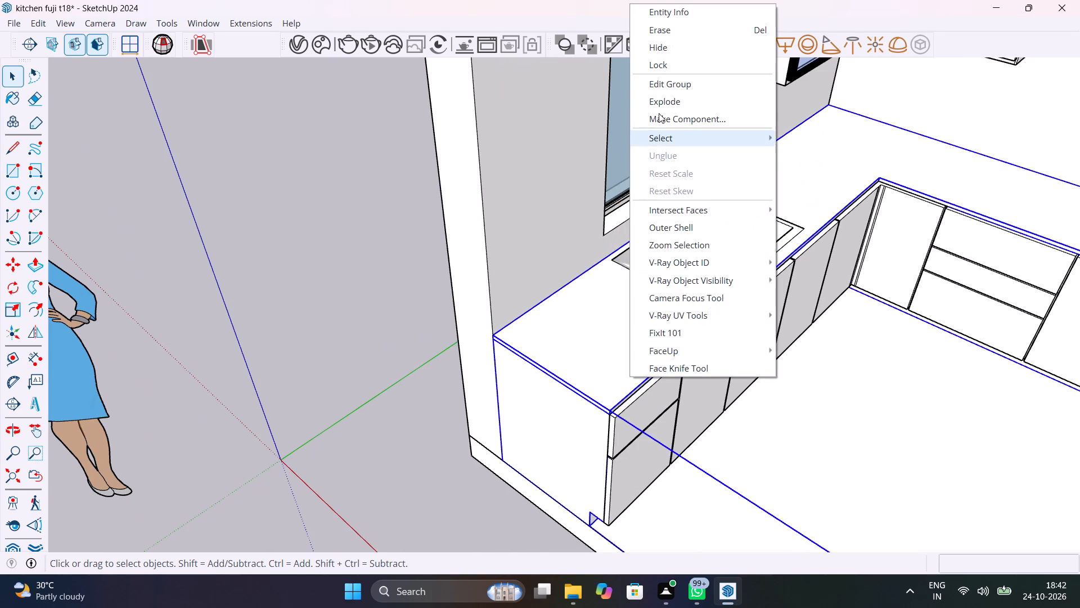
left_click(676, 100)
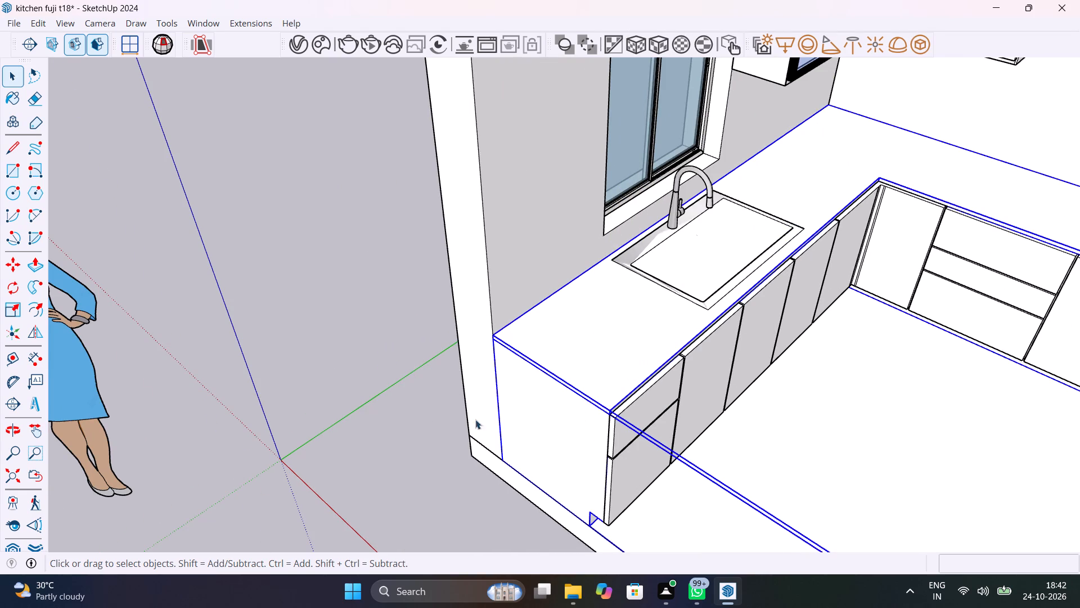
Check the base and countertop groups separately by selecting each and reviewing its available operations.
left_click(438, 431)
left_click(568, 437)
middle_click_drag(566, 435, 514, 310)
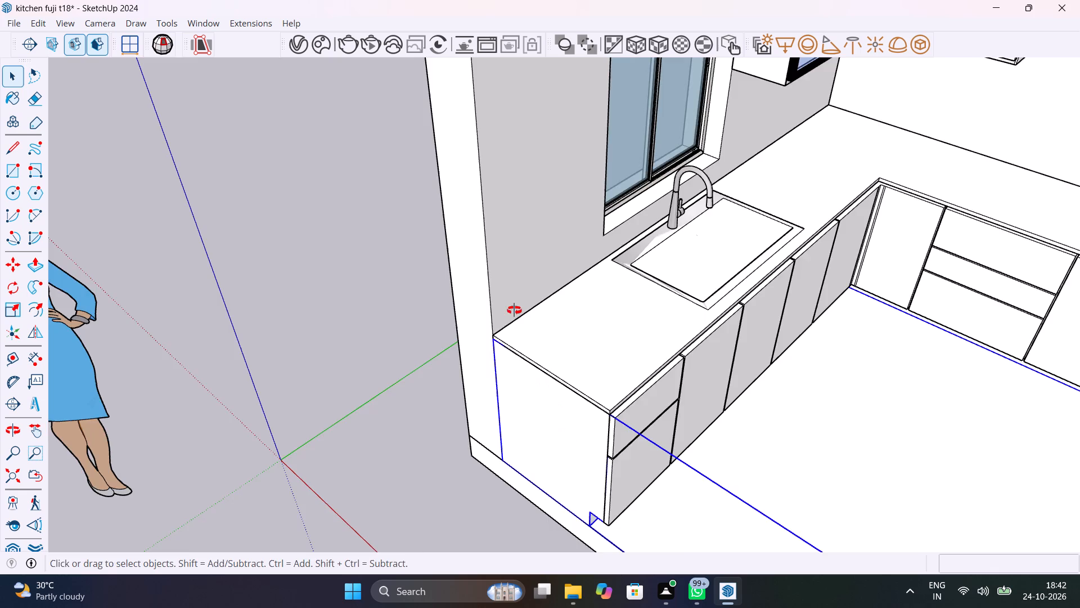
middle_click_drag(514, 310, 507, 268)
right_click(528, 337)
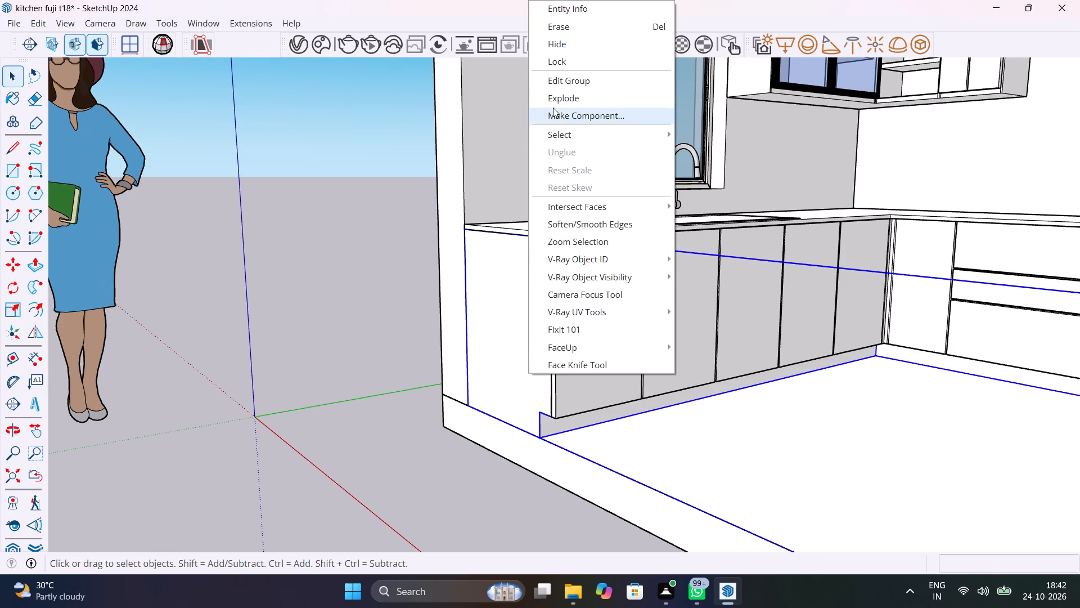
left_click(343, 264)
middle_click_drag(426, 314, 432, 409)
scroll(606, 316, "up", 3)
left_click(566, 355)
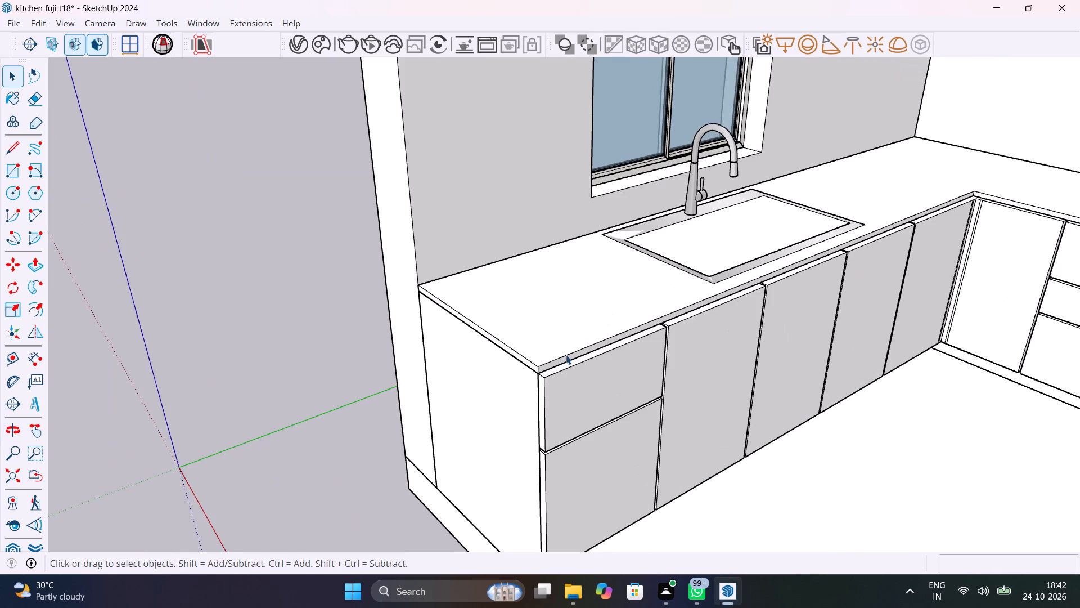
right_click(566, 355)
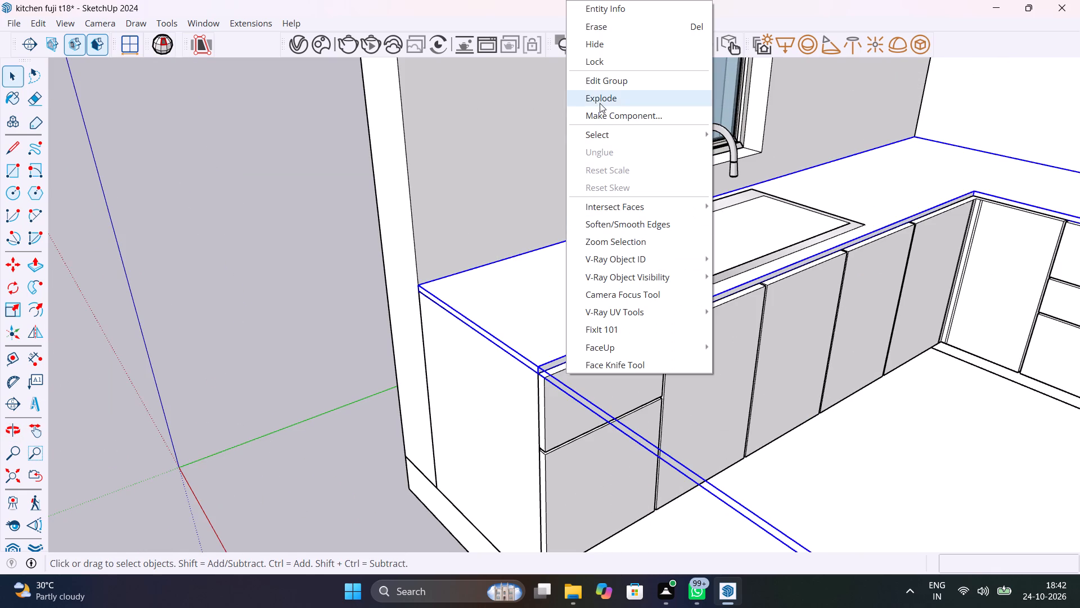
left_click(336, 298)
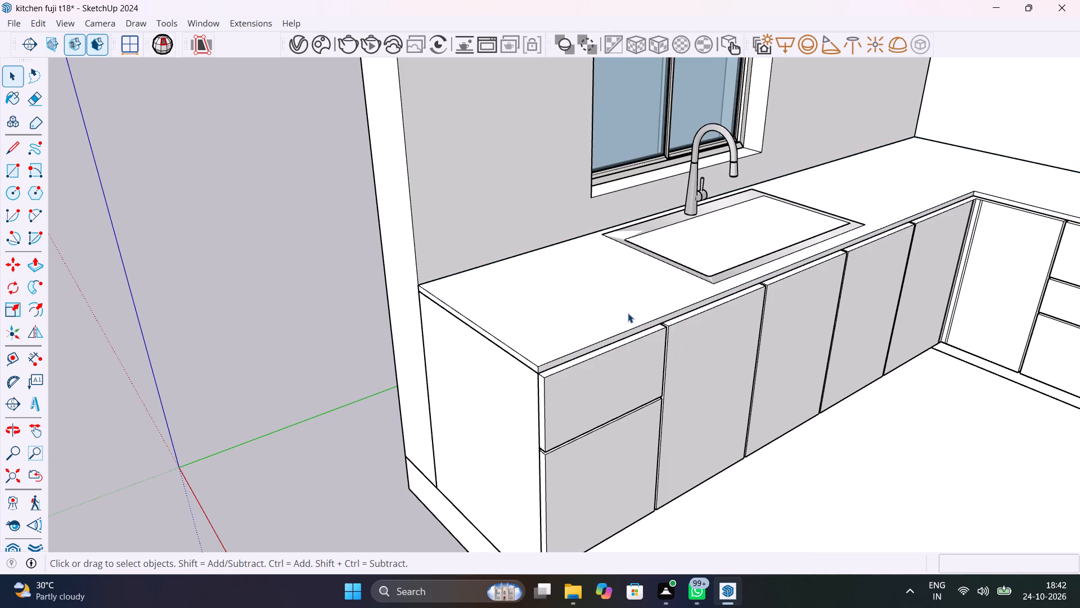
Check inside the countertop group whether the area under the sink can be selected separately from the top face.
double_click(628, 312)
middle_click_drag(661, 367, 548, 488)
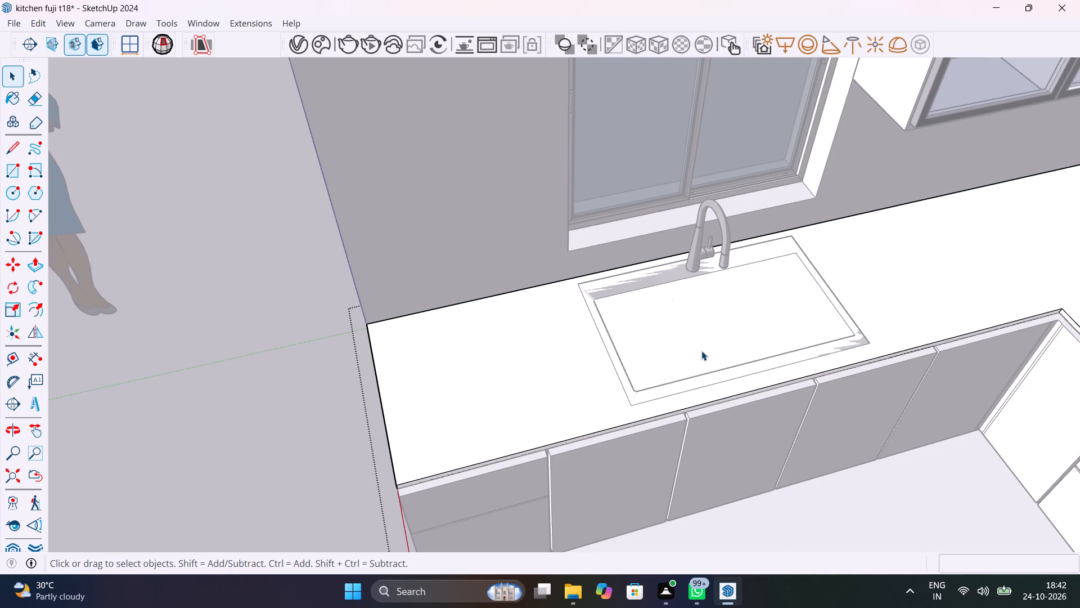
left_click(701, 350)
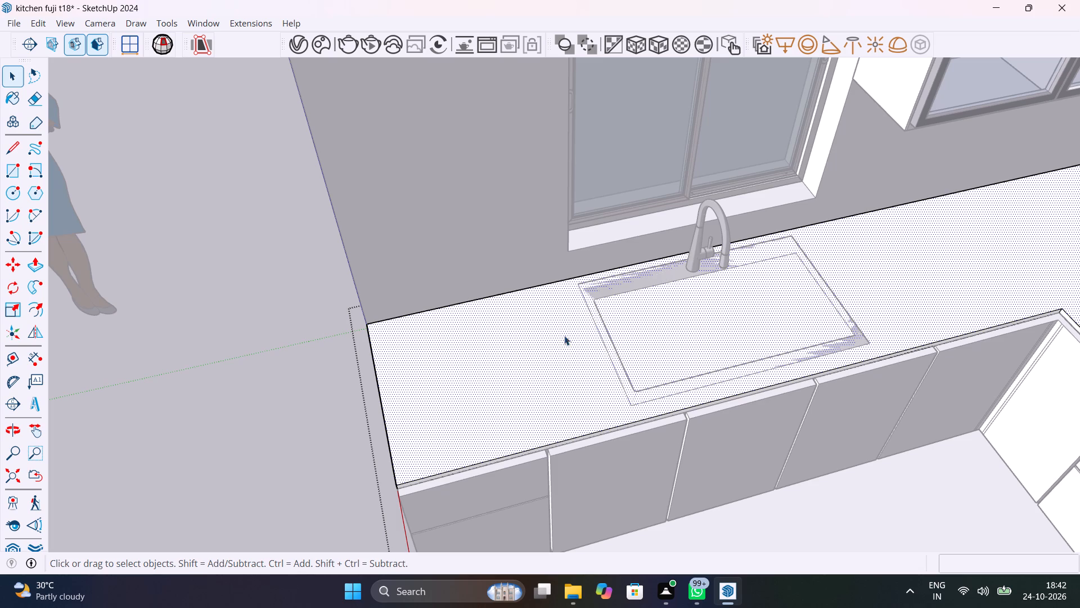
left_click(310, 383)
scroll(412, 407, "down", 1)
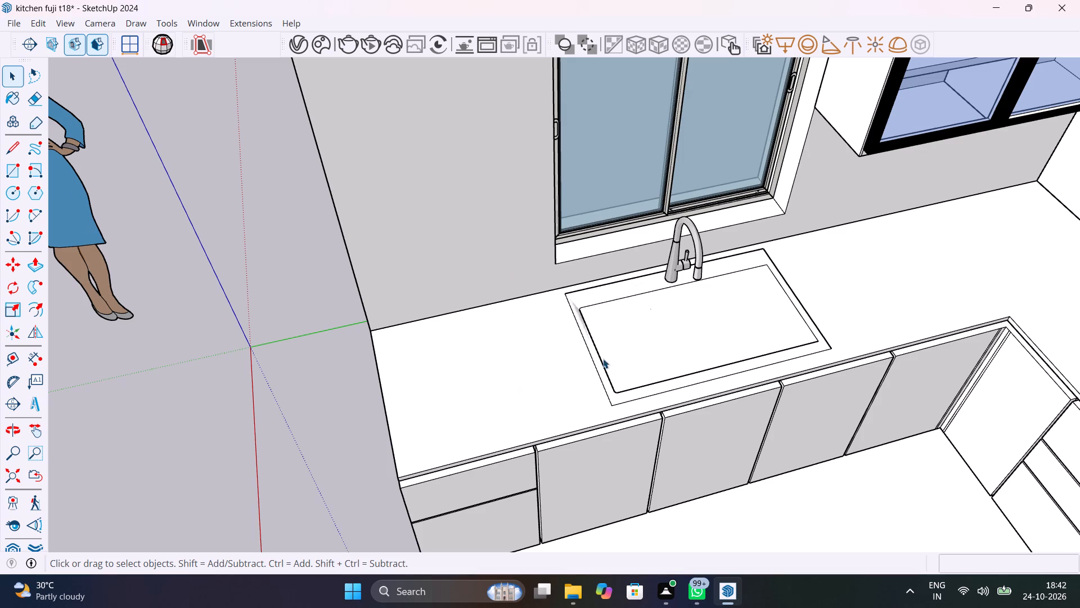
left_click(609, 390)
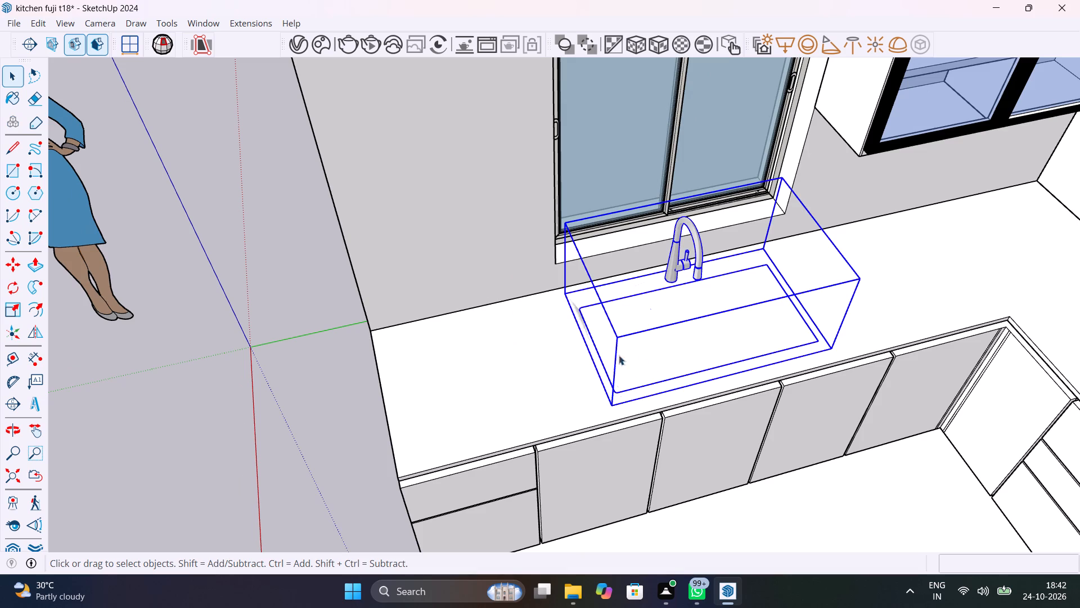
middle_click_drag(655, 361, 788, 214)
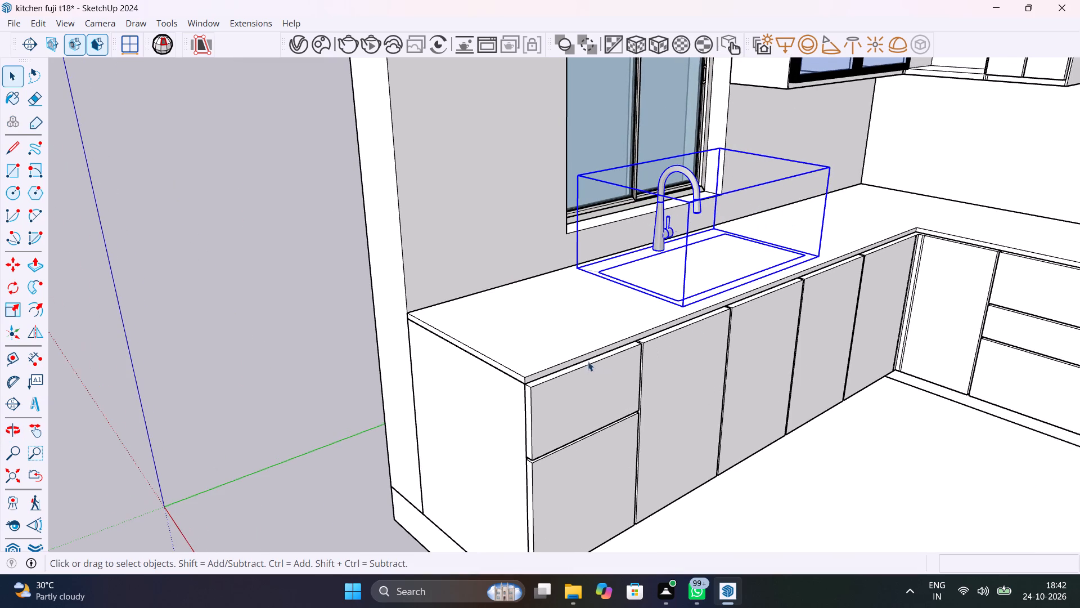
left_click(591, 352)
right_click(591, 352)
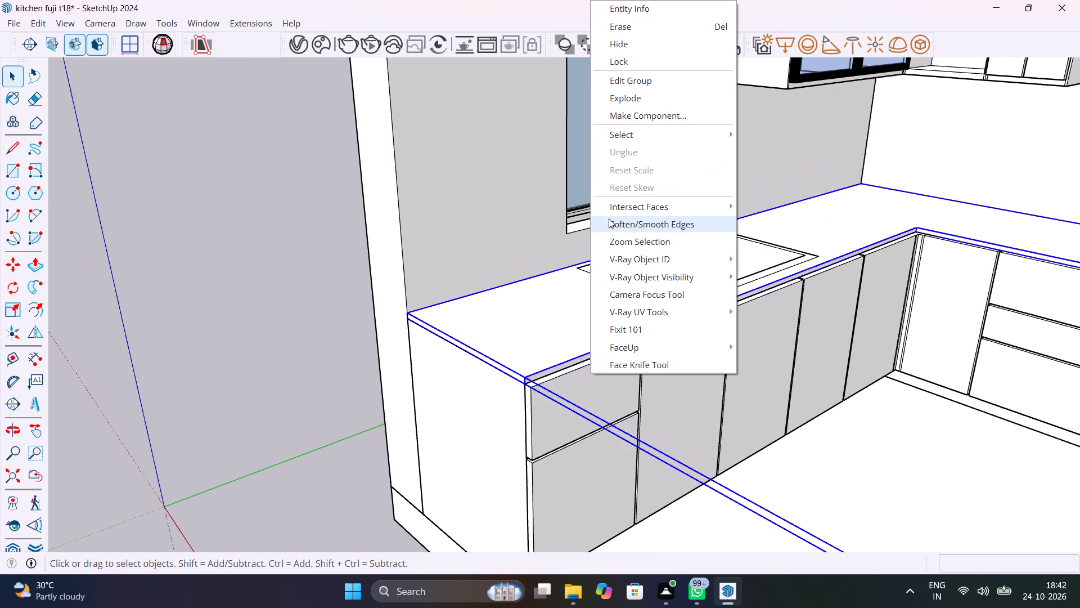
left_click(782, 205)
middle_click_drag(722, 309, 712, 388)
left_click(681, 312)
scroll(682, 312, "up", 3)
middle_click_drag(696, 317, 637, 402)
double_click(657, 363)
left_click(657, 362)
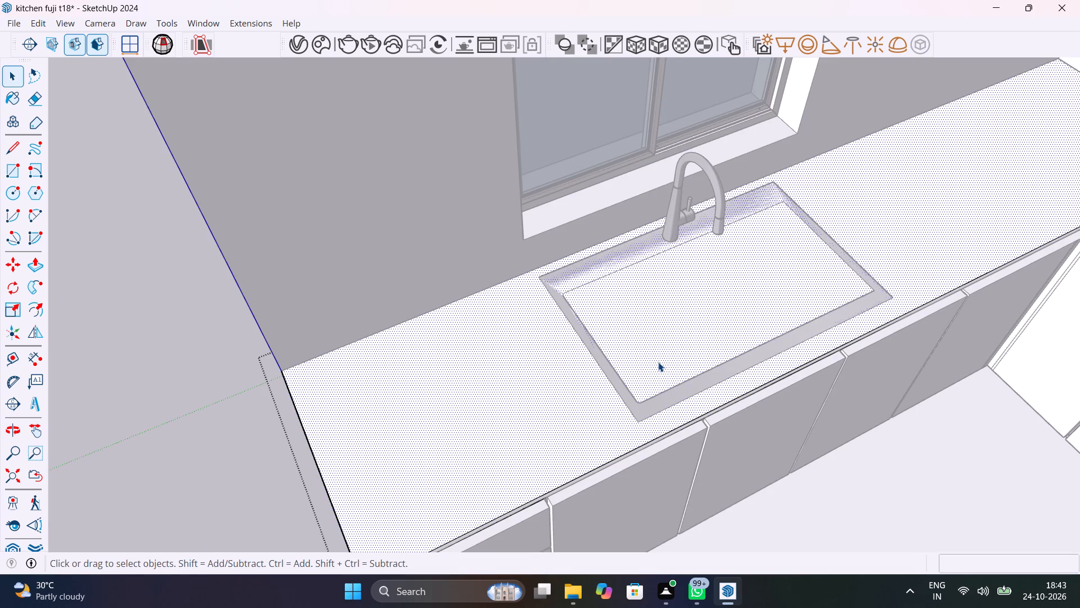
middle_click_drag(658, 361, 467, 280)
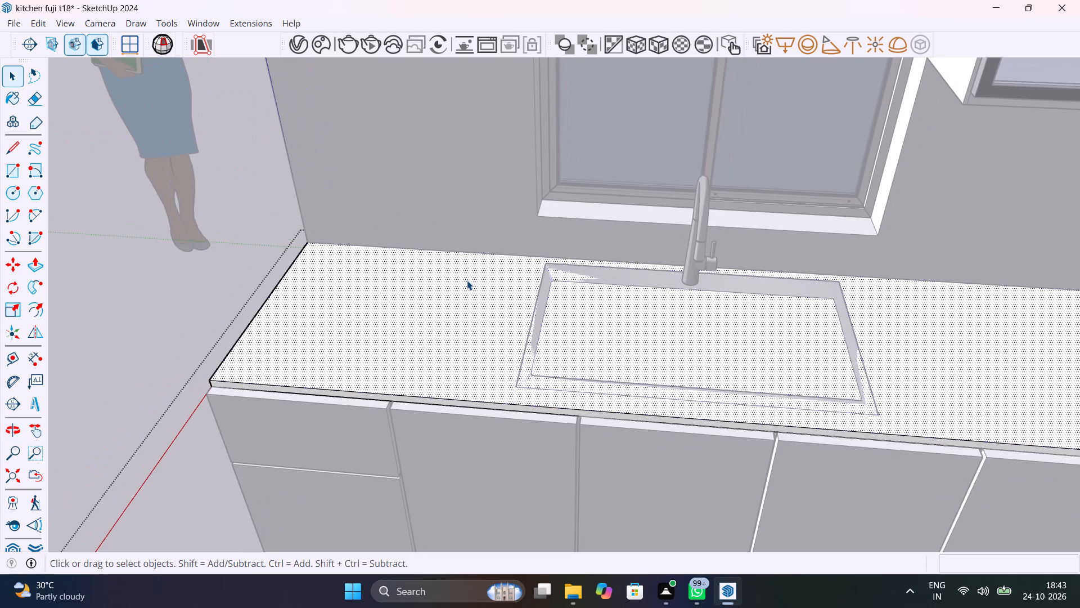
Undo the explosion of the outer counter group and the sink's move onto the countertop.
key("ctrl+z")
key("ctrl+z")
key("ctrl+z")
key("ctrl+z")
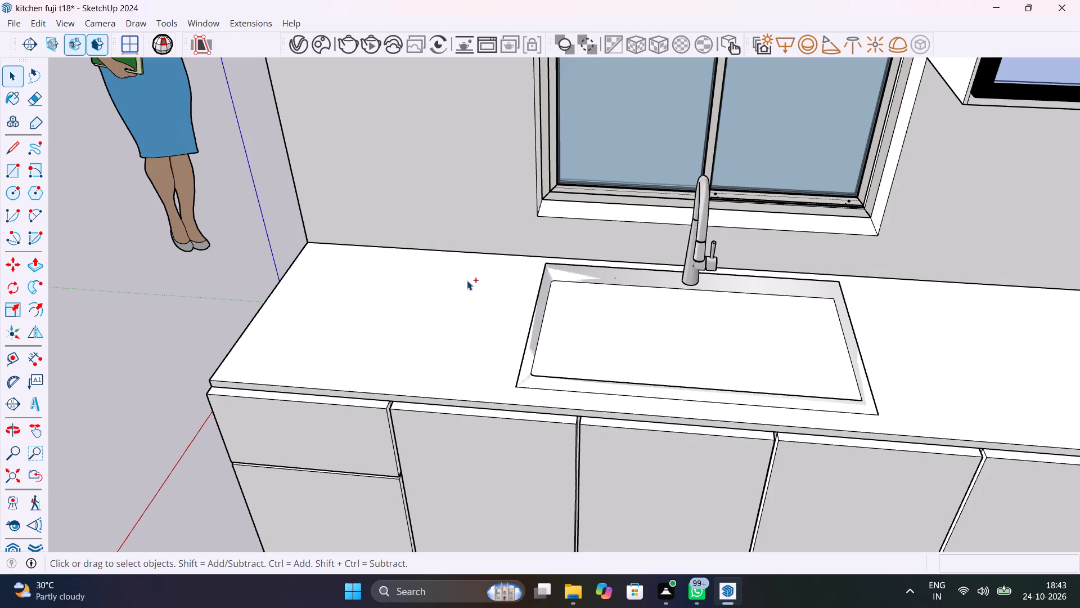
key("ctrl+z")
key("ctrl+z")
Move the sink by its front corner about 5' 11/16" onto the countertop below the window, just behind the front edge.
scroll(544, 323, "down", 11)
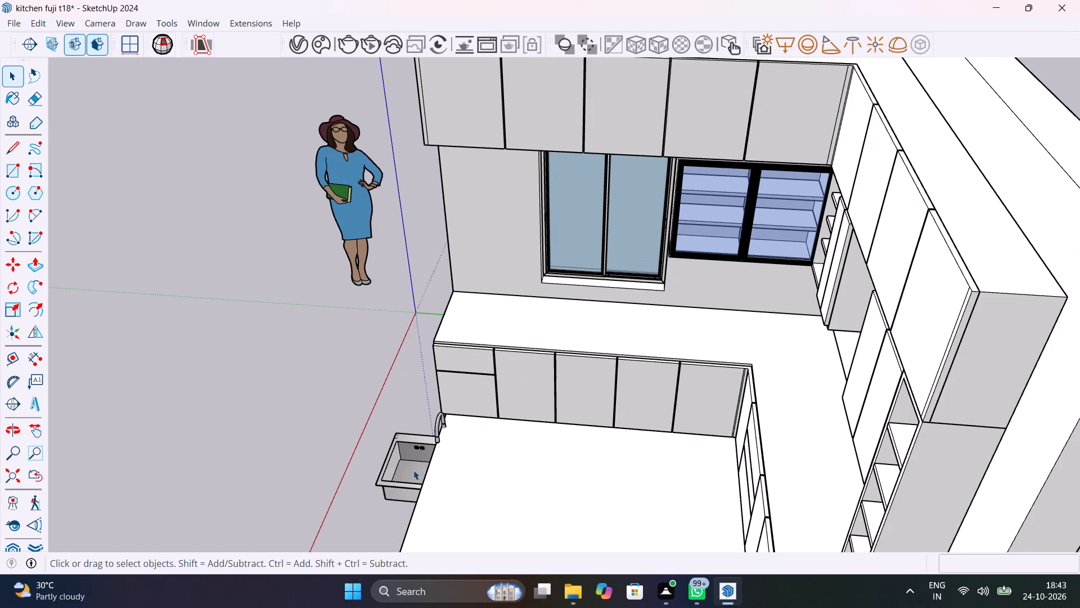
left_click(381, 486)
scroll(381, 488, "up", 4)
key("m")
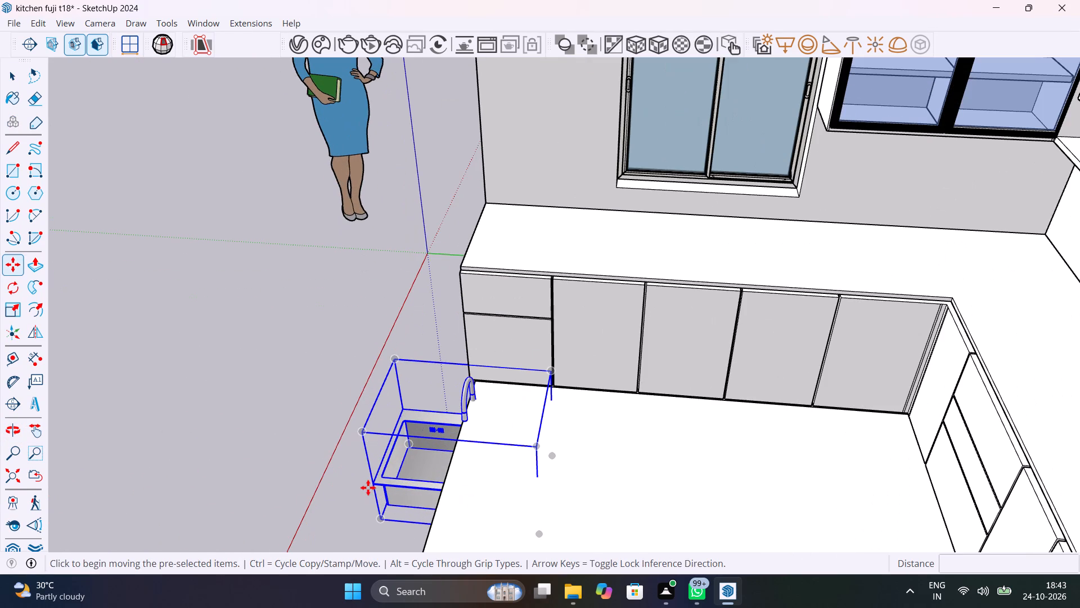
left_click(373, 484)
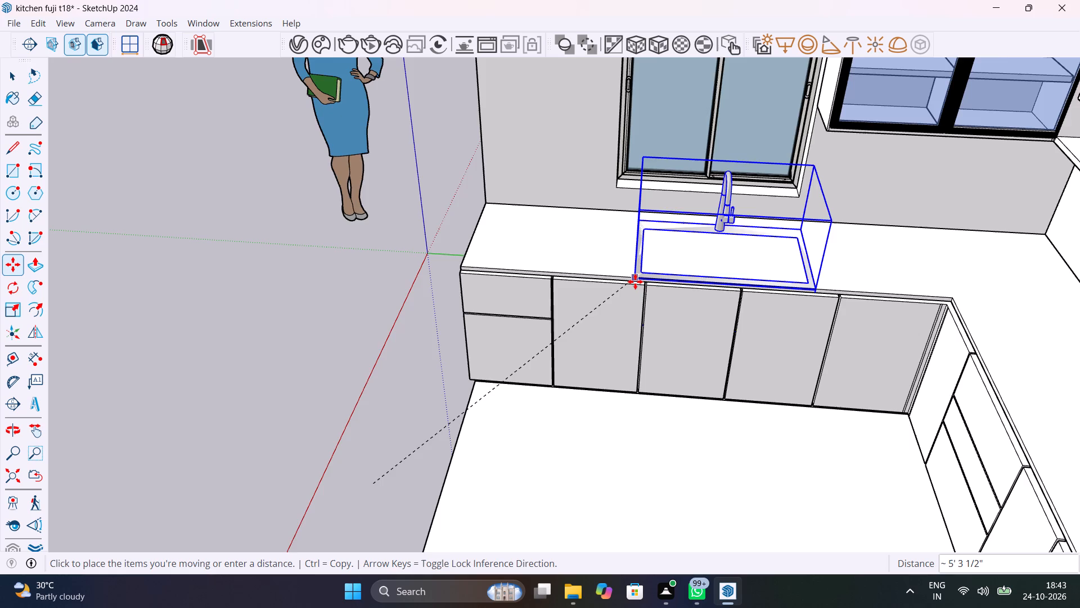
scroll(635, 281, "up", 5)
middle_click_drag(642, 284, 824, 323)
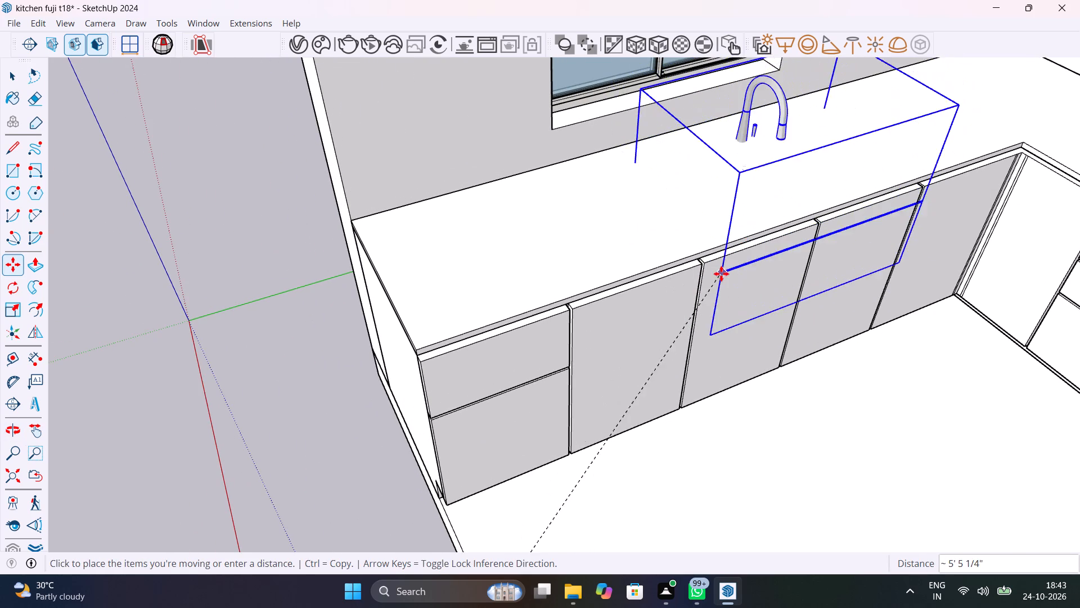
middle_click_drag(721, 272, 747, 296)
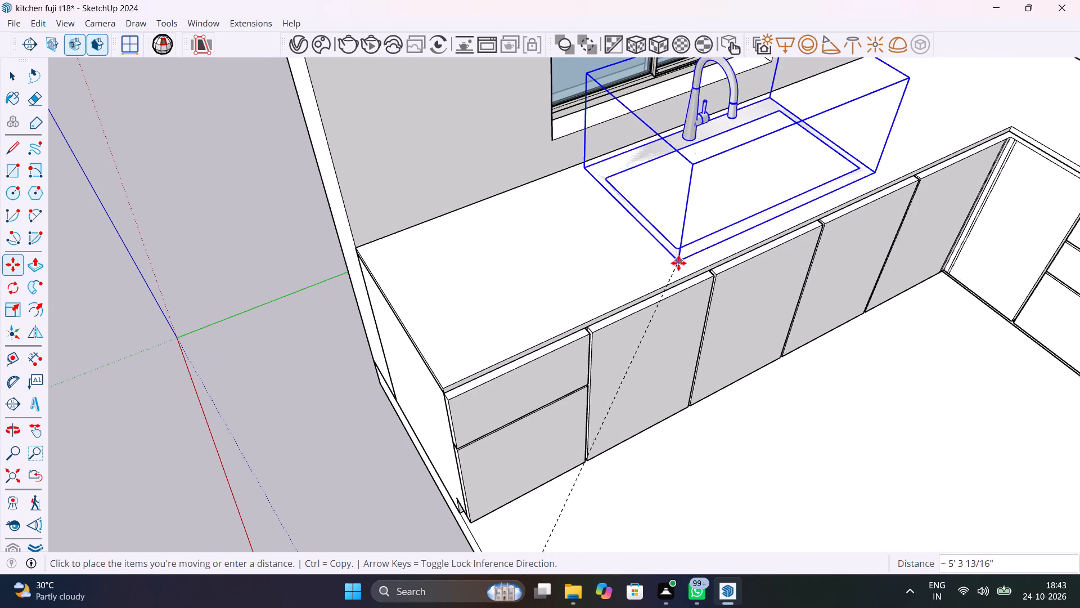
middle_click_drag(679, 270, 605, 212)
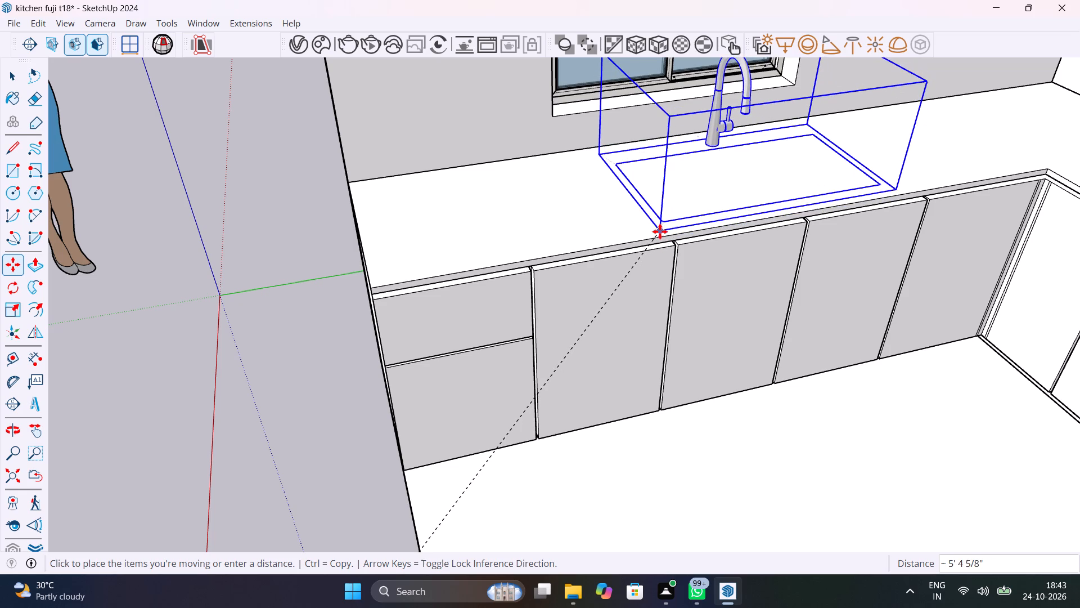
middle_click_drag(654, 226, 690, 138)
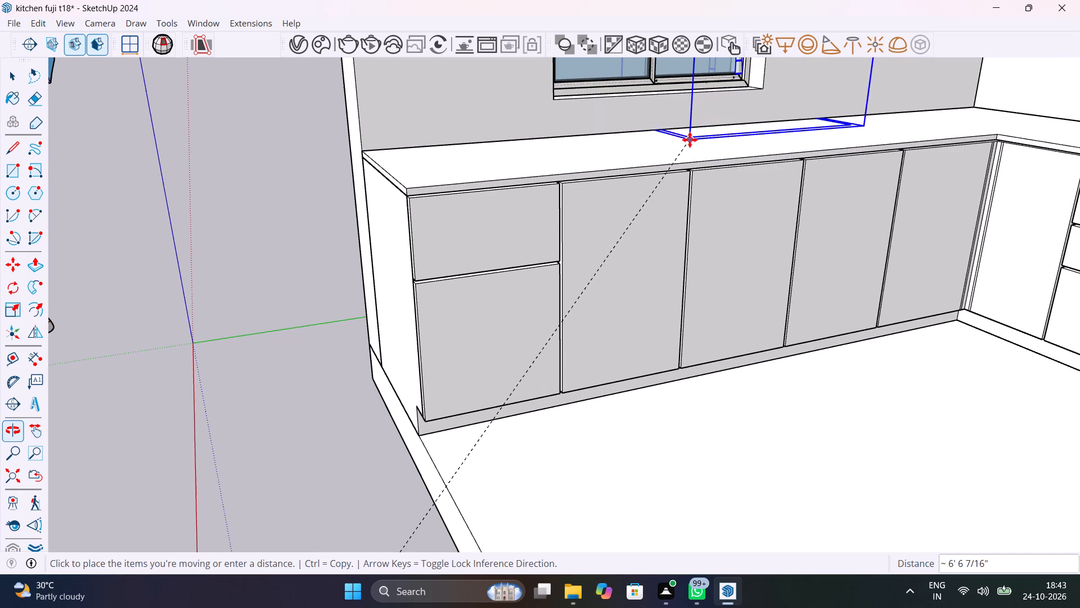
middle_click_drag(668, 163, 779, 167)
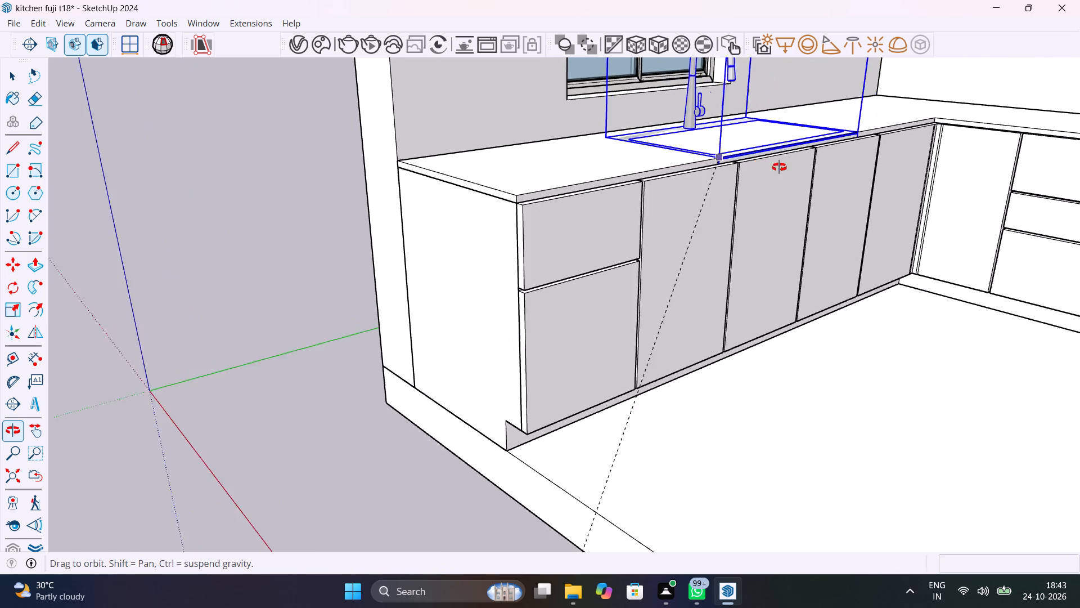
middle_click_drag(779, 167, 792, 167)
scroll(708, 157, "up", 4)
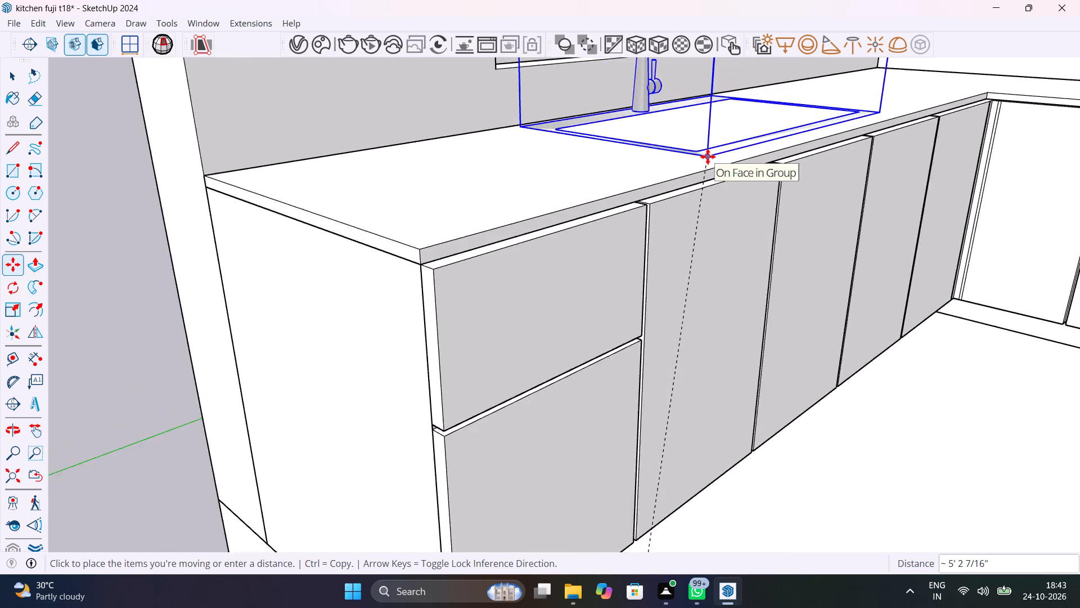
scroll(708, 157, "up", 4)
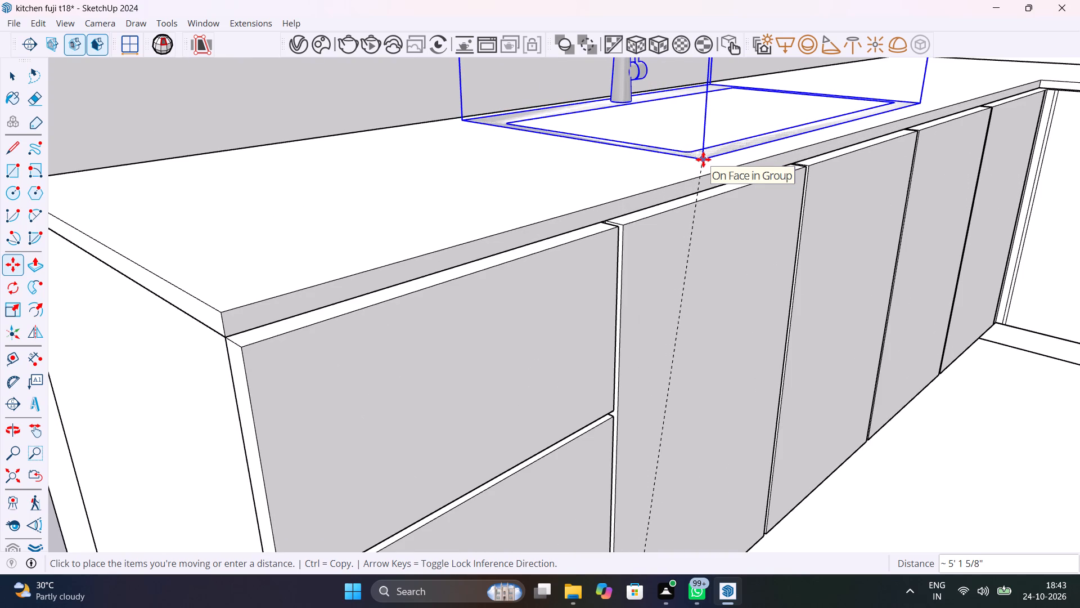
middle_click_drag(703, 162, 742, 141)
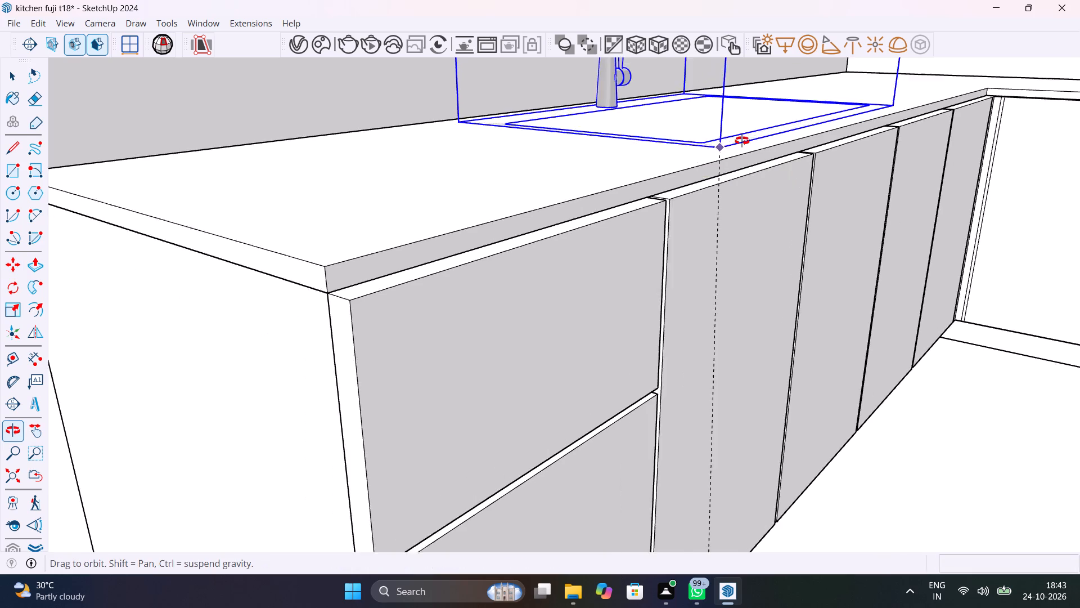
middle_click_drag(742, 141, 771, 120)
middle_click_drag(730, 123, 742, 183)
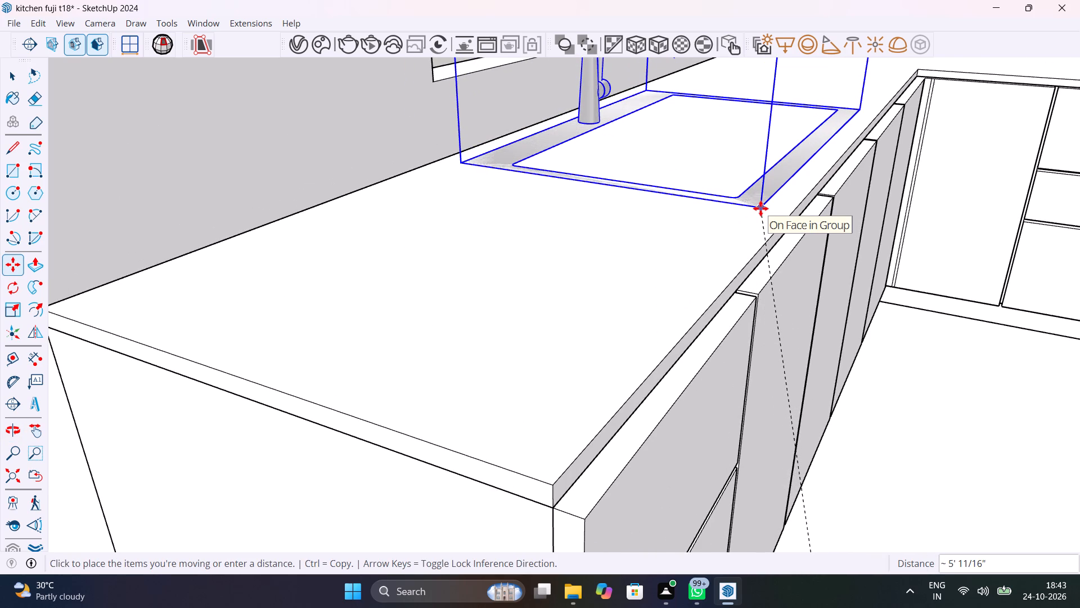
left_click(760, 208)
middle_click_drag(782, 214, 461, 318)
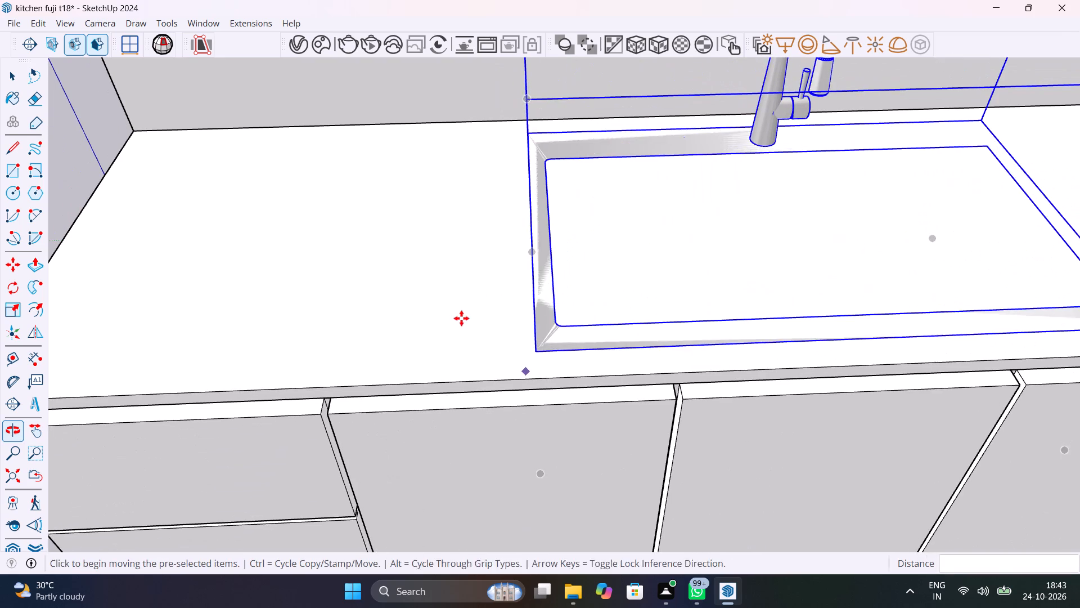
key("space")
Intersect the faces of the outer counter group with the model.
left_click(465, 319)
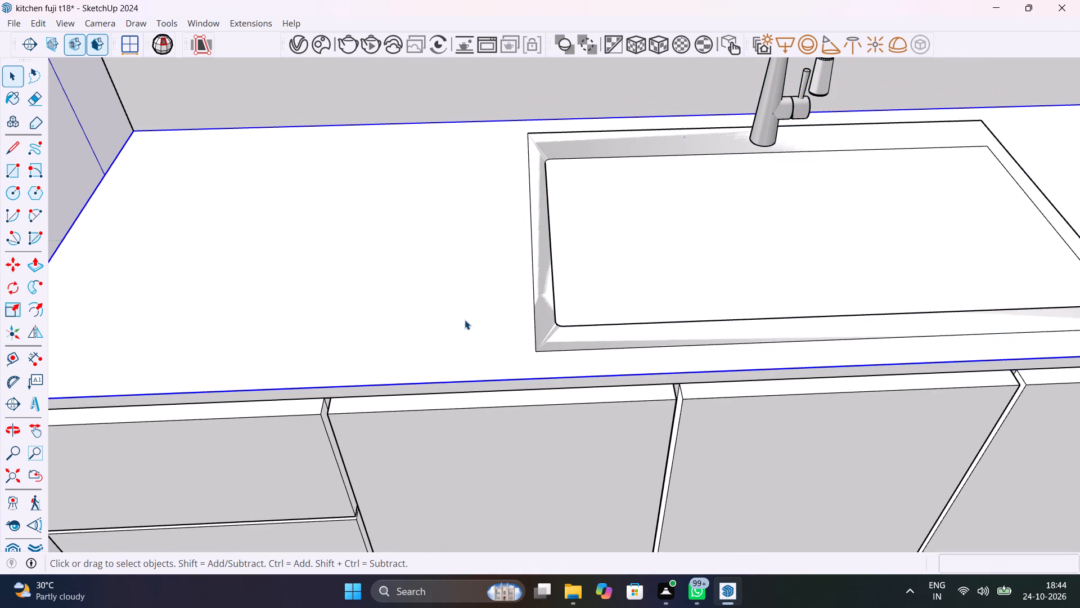
right_click(483, 320)
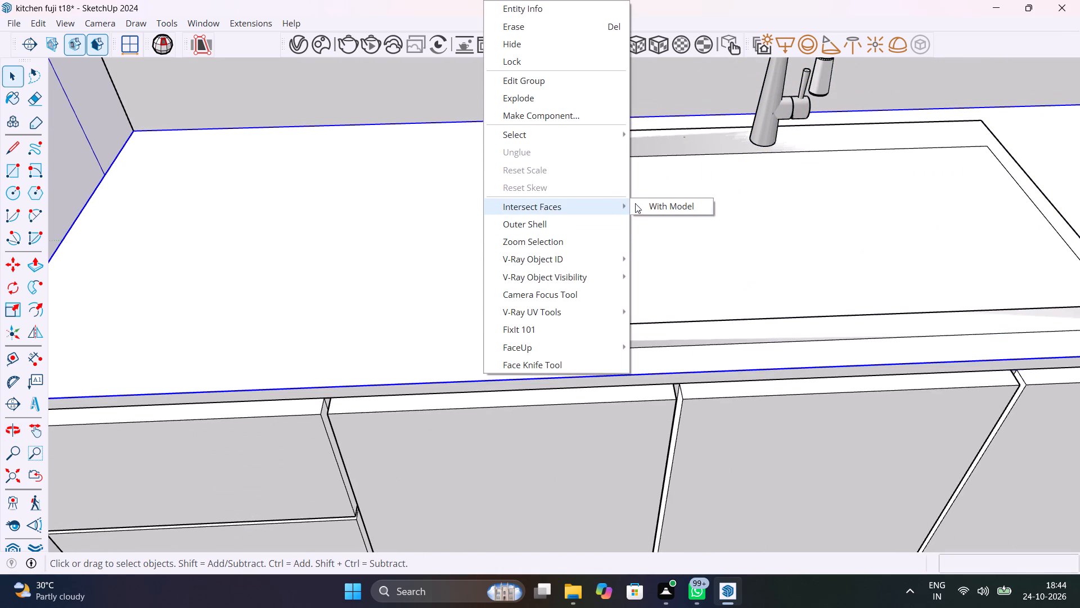
left_click(654, 203)
Open the nested countertop group and check whether the area inside the sink outline selects as a separate face.
double_click(729, 245)
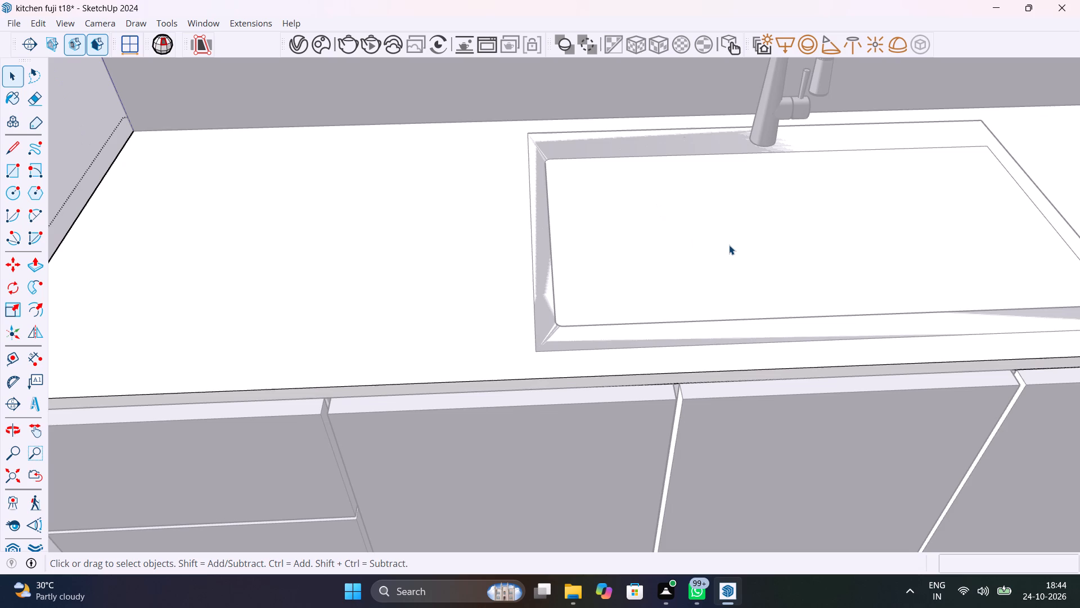
left_click(729, 245)
scroll(741, 244, "down", 9)
middle_click_drag(775, 253, 775, 253)
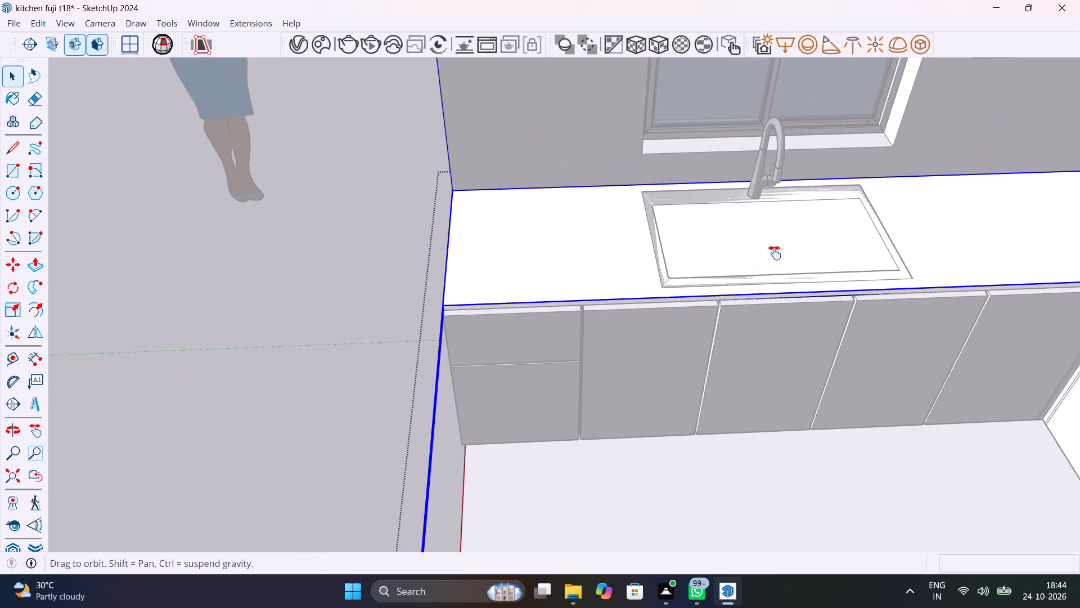
middle_click_drag(775, 253, 665, 327)
double_click(663, 318)
left_click(663, 318)
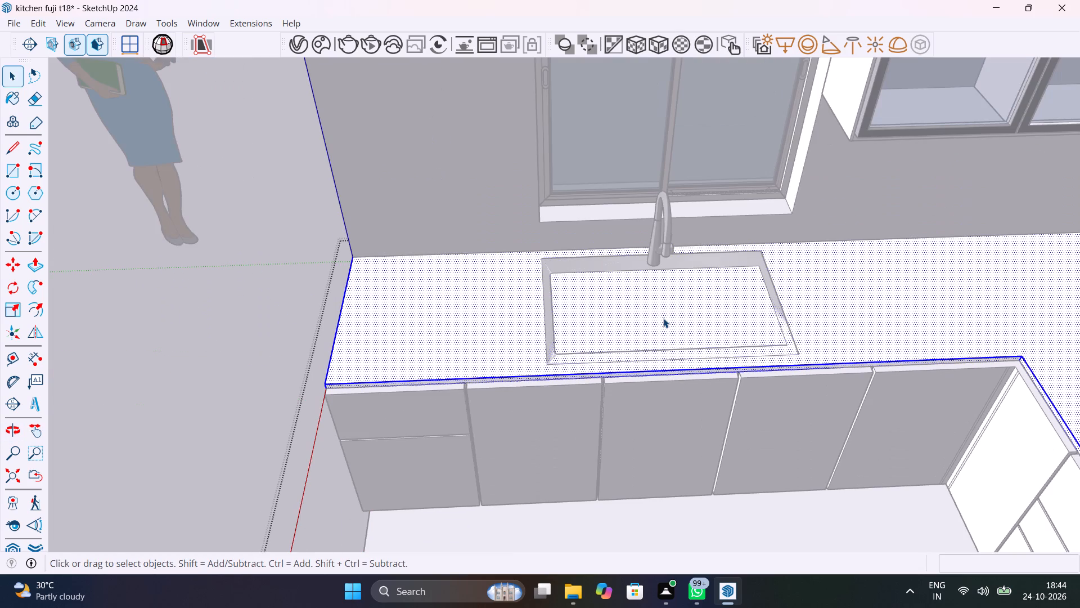
left_click(663, 318)
double_click(663, 318)
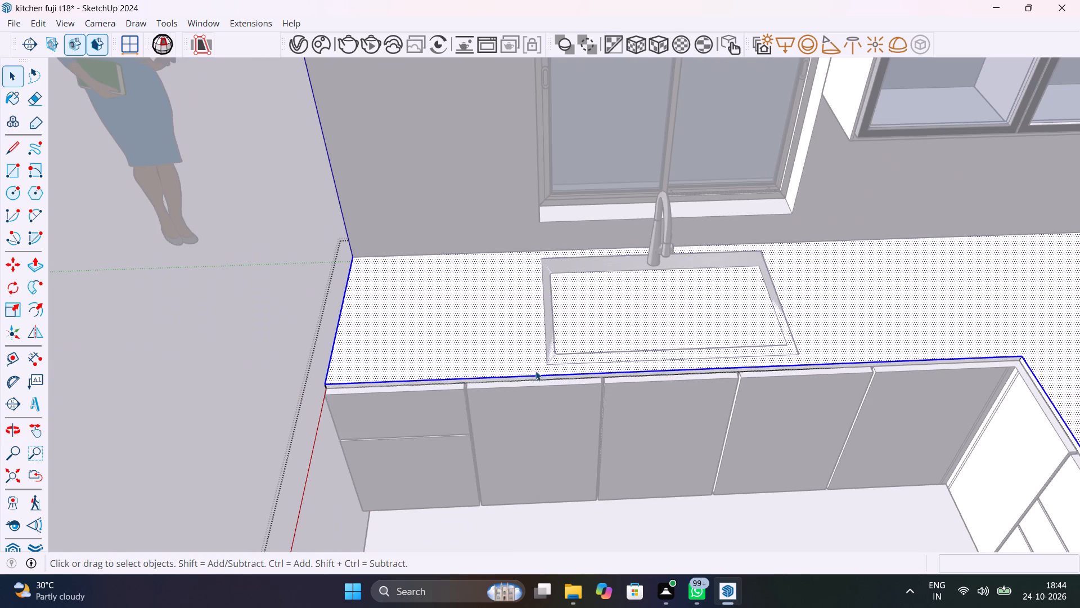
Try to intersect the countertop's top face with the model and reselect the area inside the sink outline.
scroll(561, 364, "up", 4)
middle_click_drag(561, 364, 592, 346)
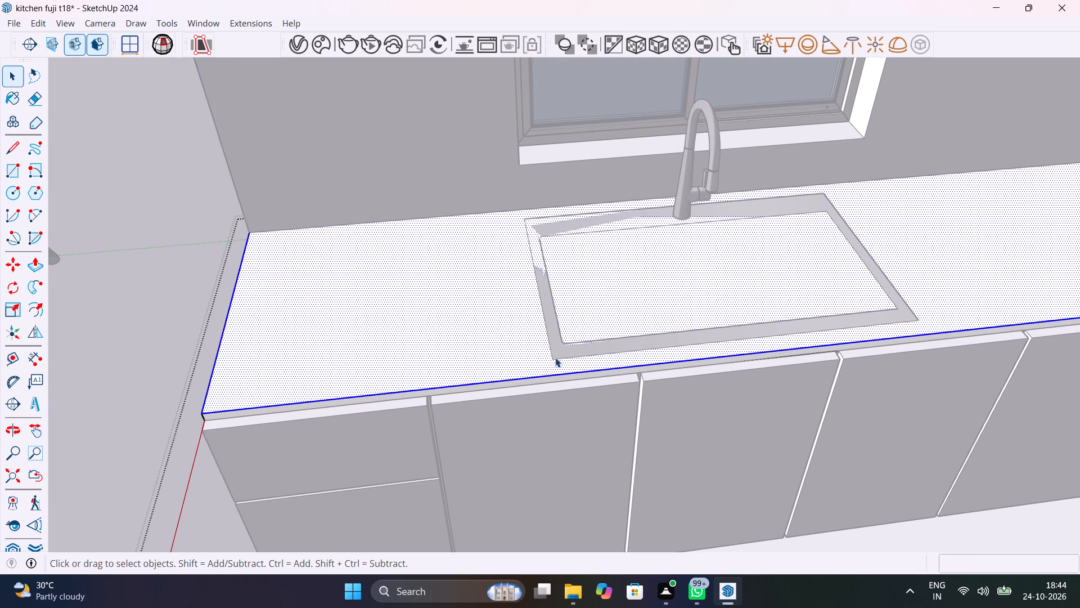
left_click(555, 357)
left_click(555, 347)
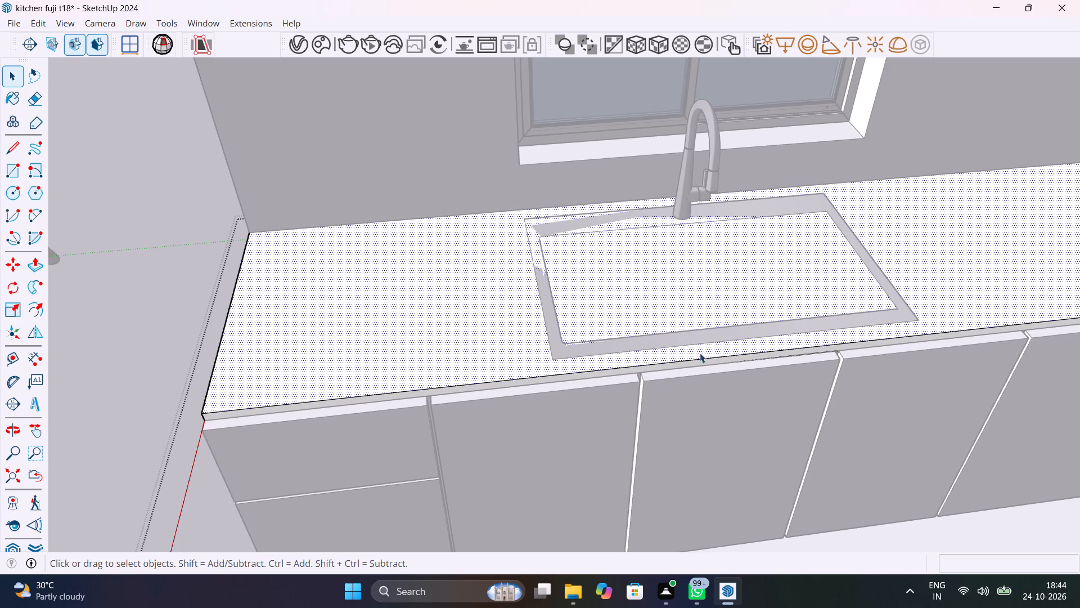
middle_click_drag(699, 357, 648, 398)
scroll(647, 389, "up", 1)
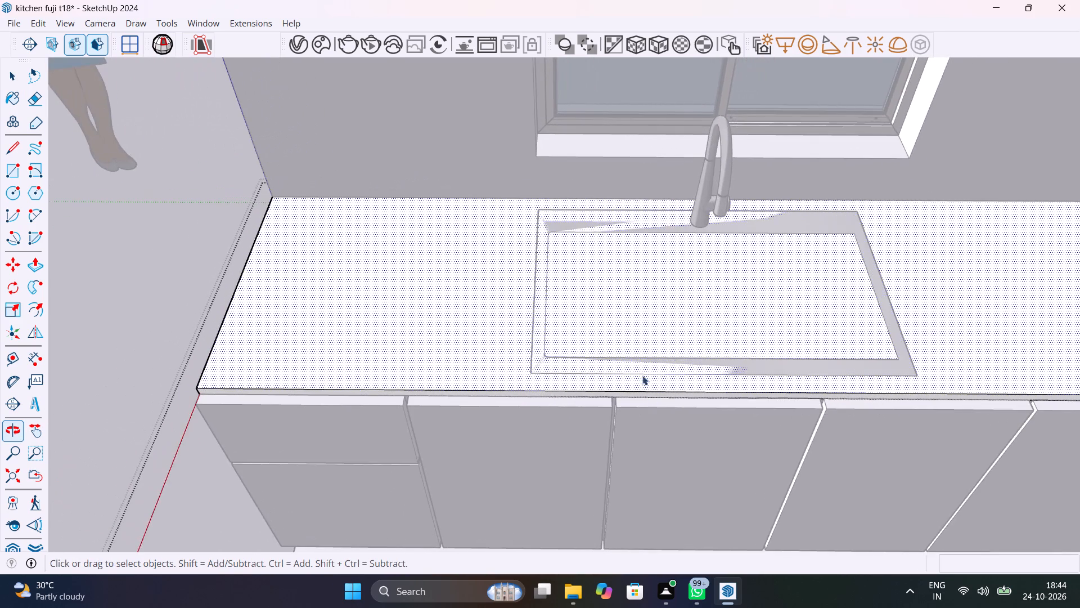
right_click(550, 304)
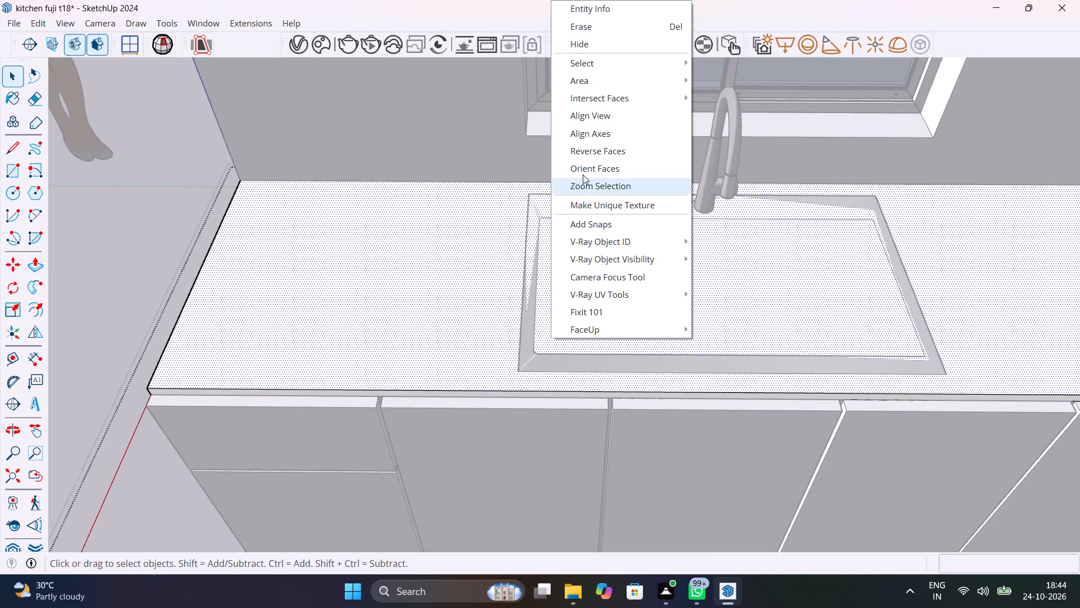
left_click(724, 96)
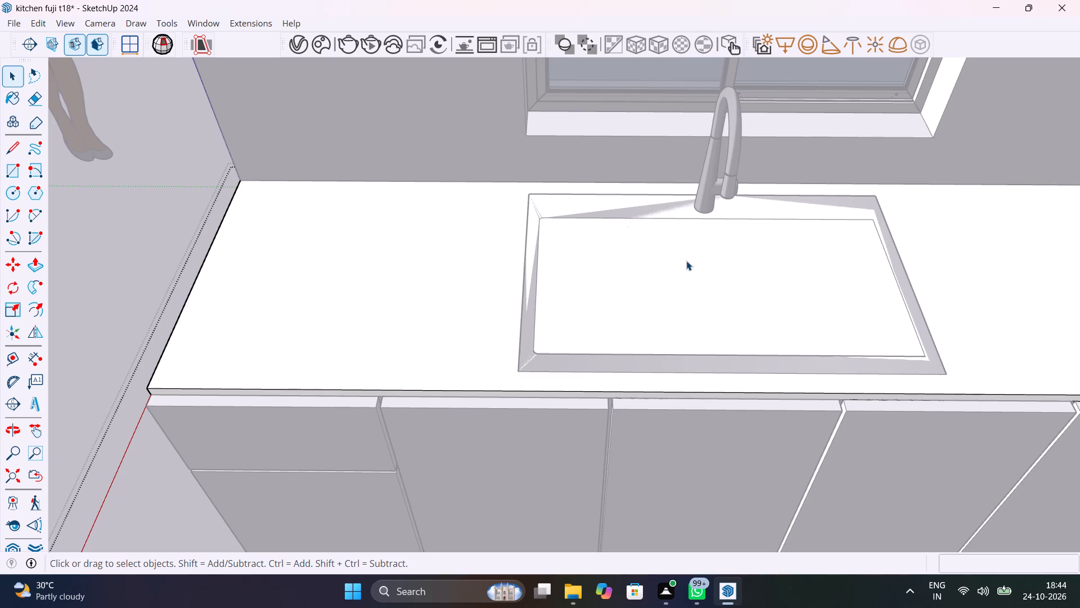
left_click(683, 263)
Draw a rectangle about 1' 1 1/8" by 2' 3/4" on the countertop face, just inside the sink's inner outline.
key("r")
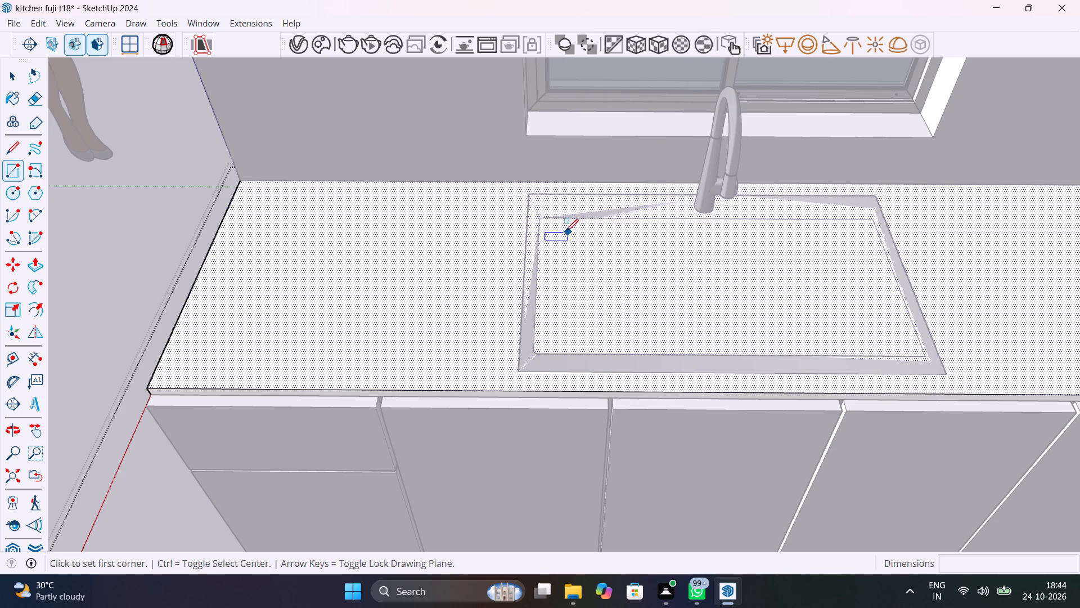
left_click(561, 226)
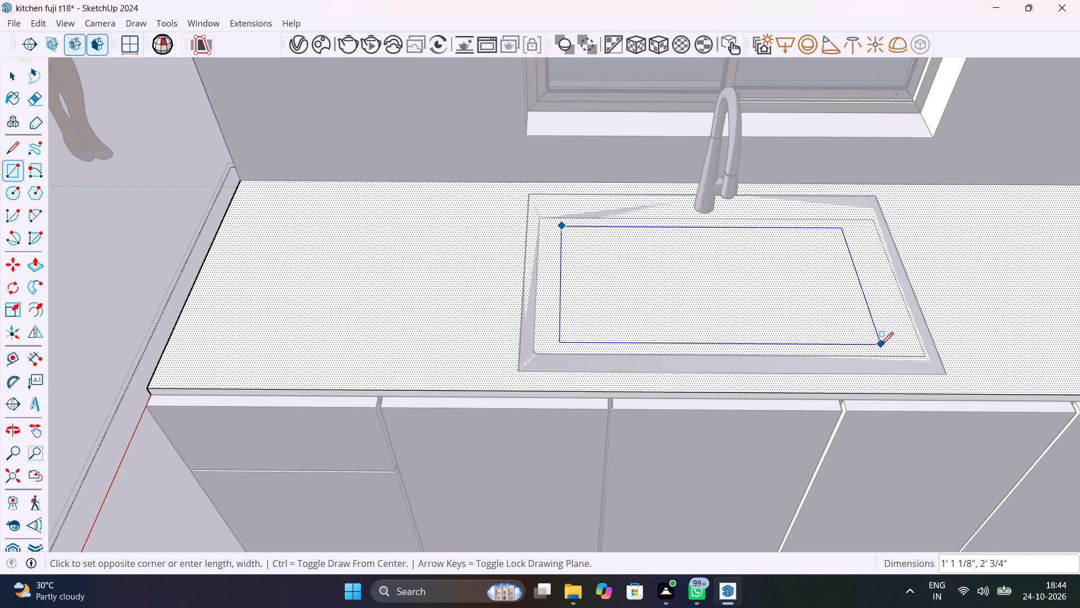
left_click(881, 345)
Push the rectangle down about 13/16" through the countertop thickness to cut an opening.
key("p")
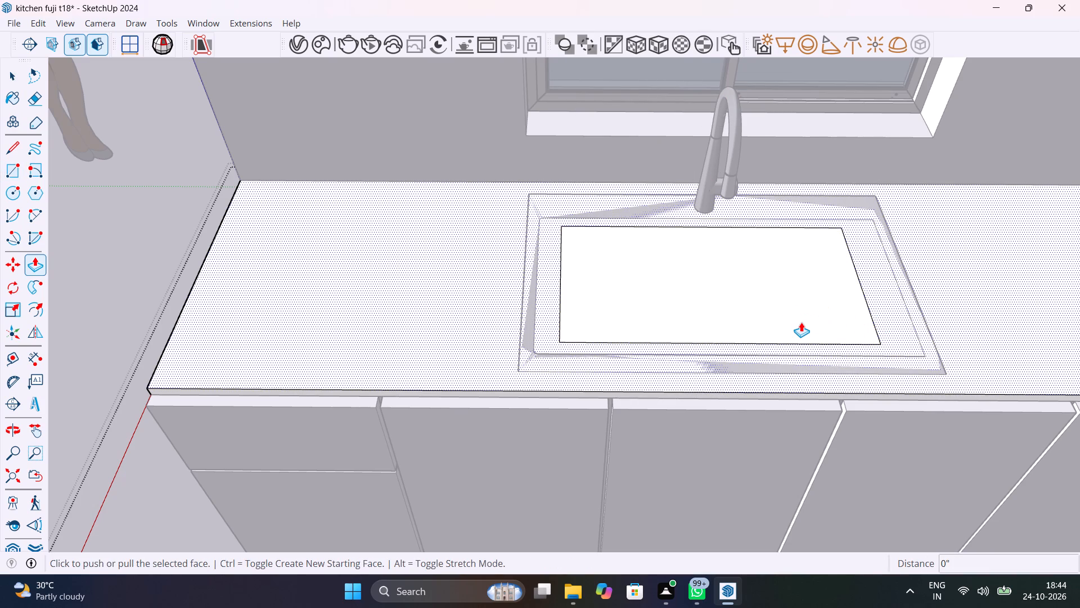
key("space")
left_click(788, 318)
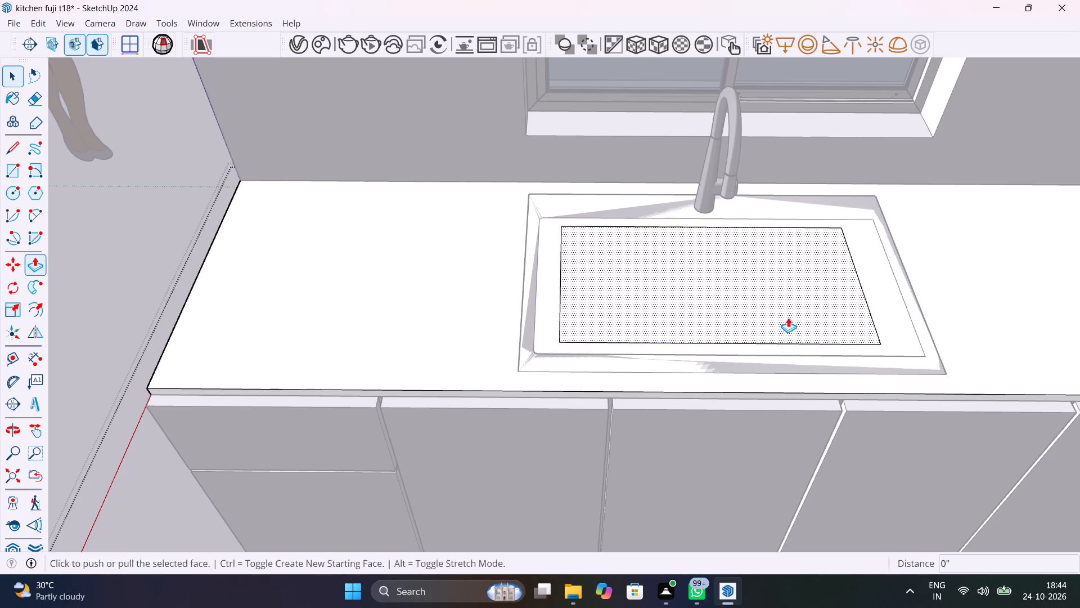
key("p")
left_click(788, 318)
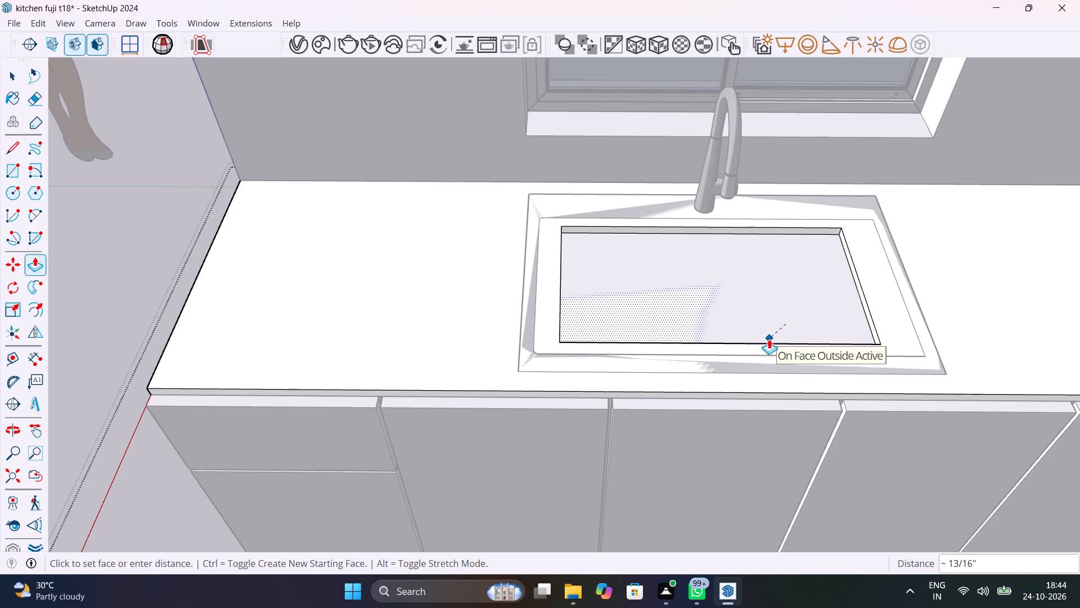
left_click(769, 339)
Open the group beneath the countertop opening and select its face that covers the basin.
middle_click_drag(773, 318, 663, 293)
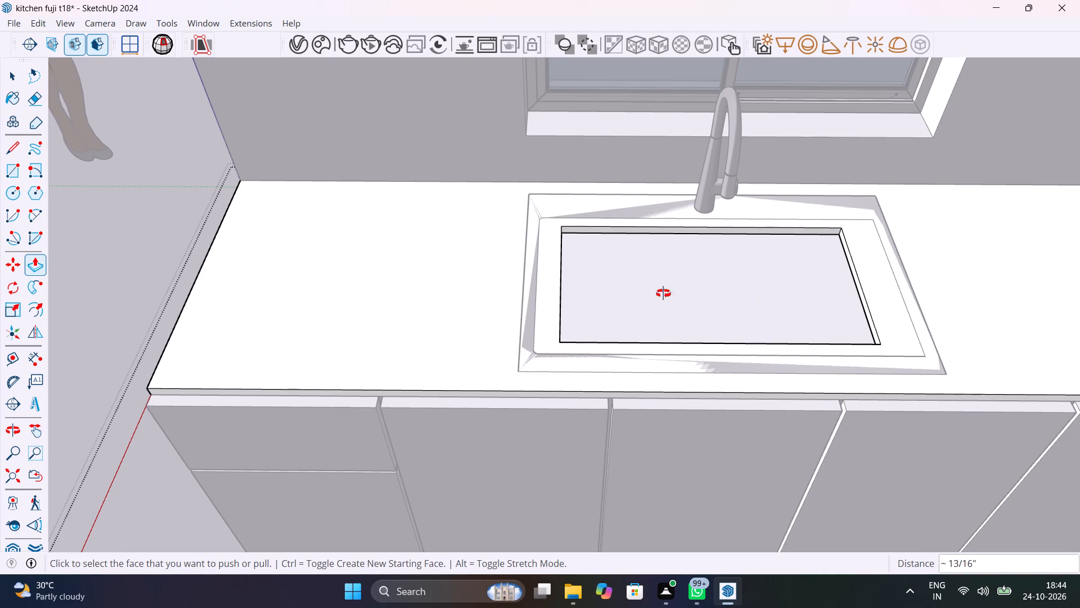
middle_click_drag(663, 293, 789, 307)
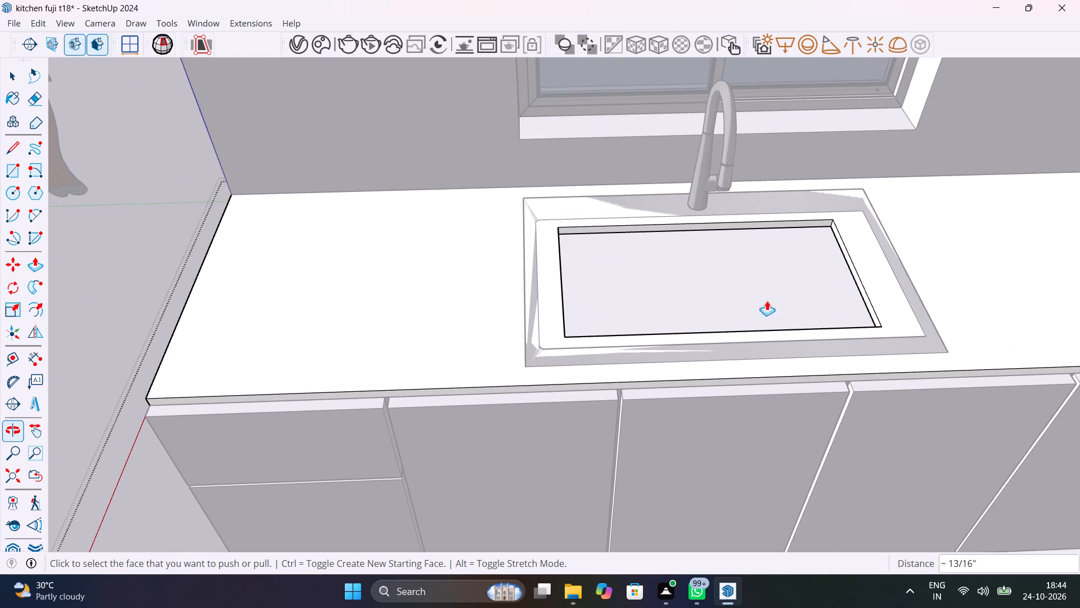
key("space")
left_click(673, 290)
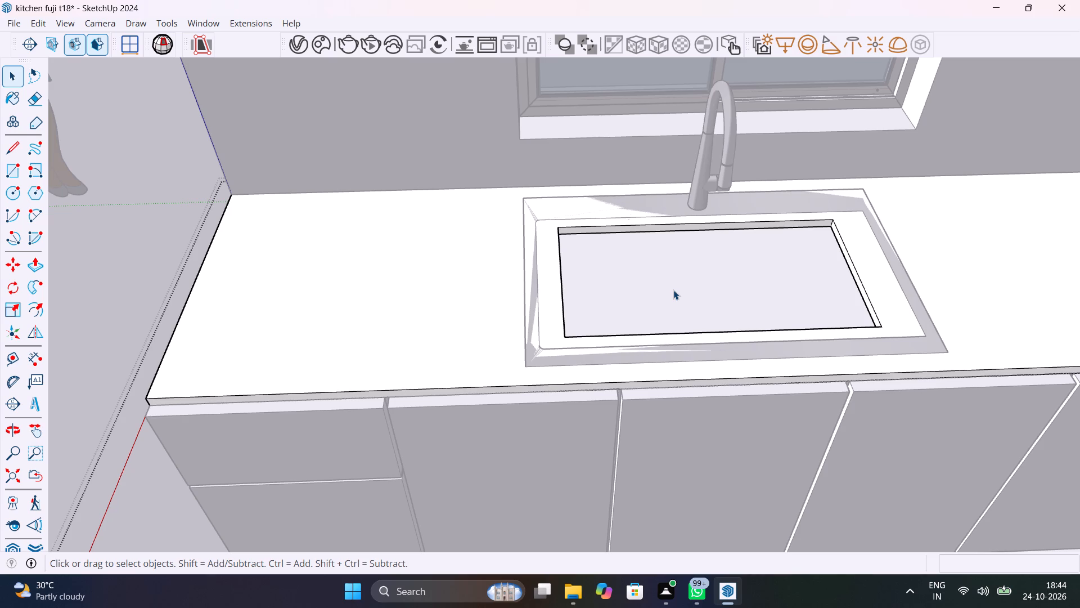
double_click(673, 290)
left_click(673, 290)
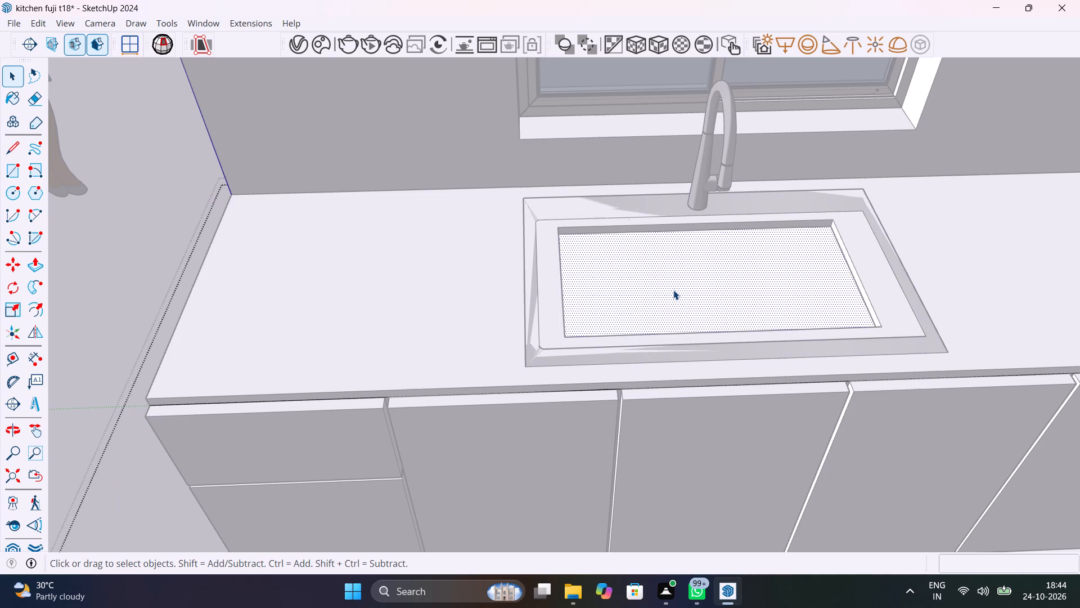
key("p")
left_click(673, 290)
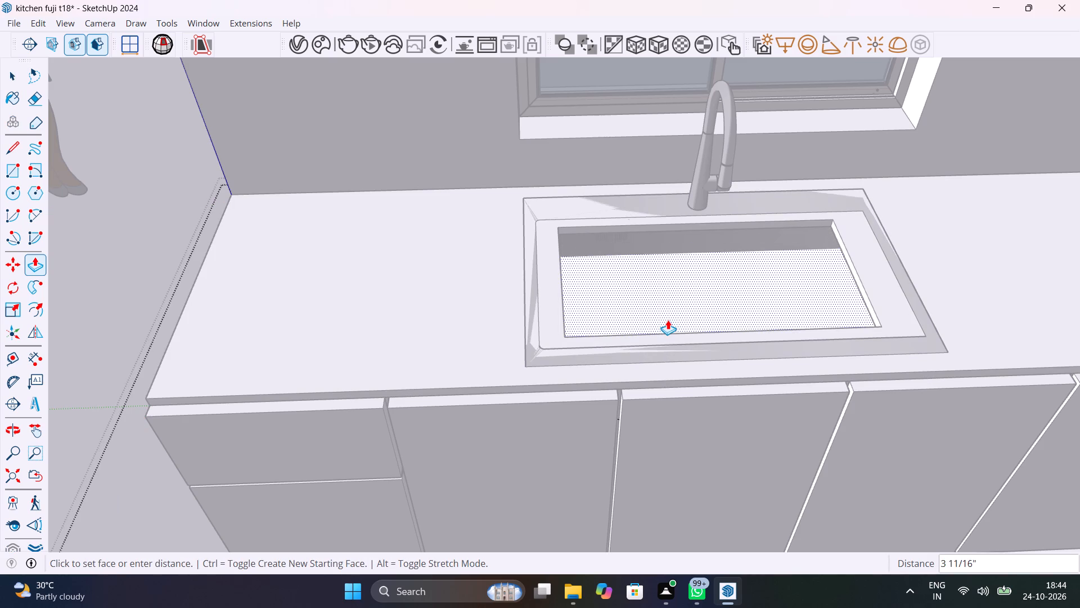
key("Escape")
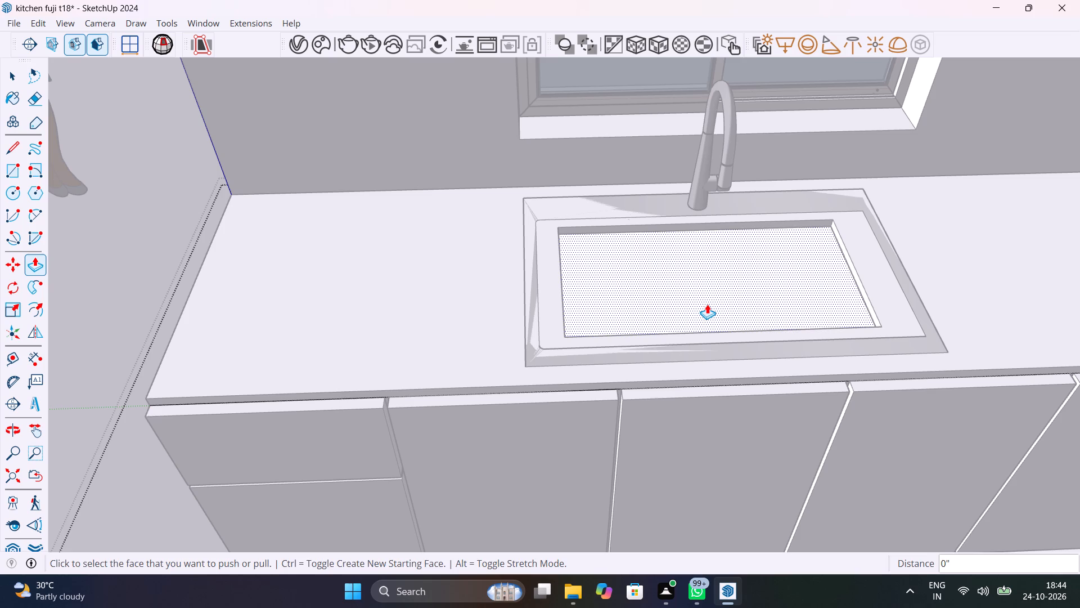
Delete the face covering the basin beneath the opening and close the open groups.
key("space")
left_click(707, 304)
key("Delete")
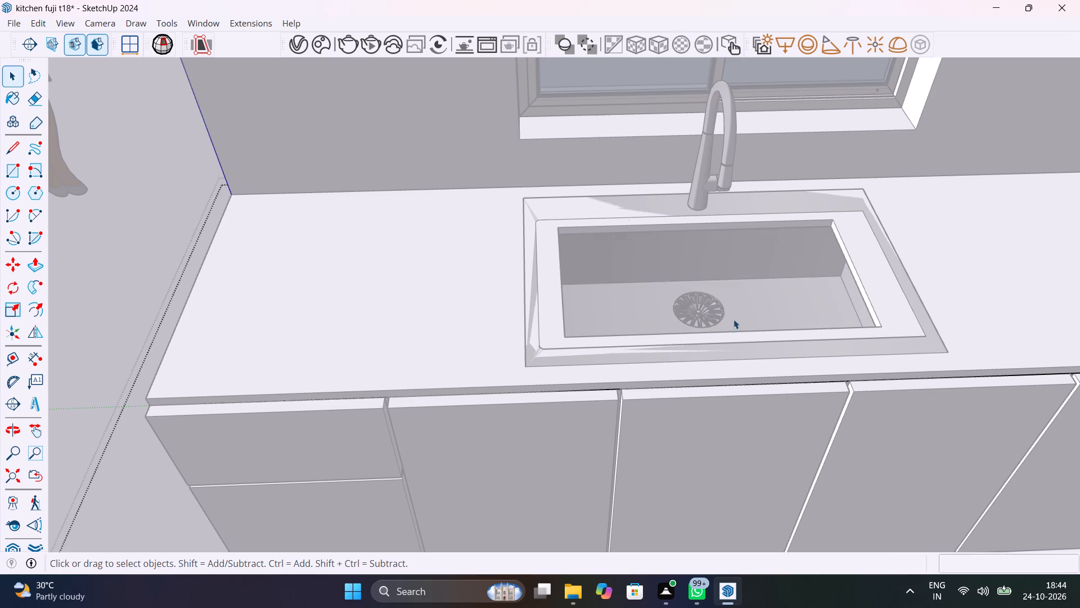
scroll(753, 315, "down", 4)
middle_click_drag(791, 314, 677, 319)
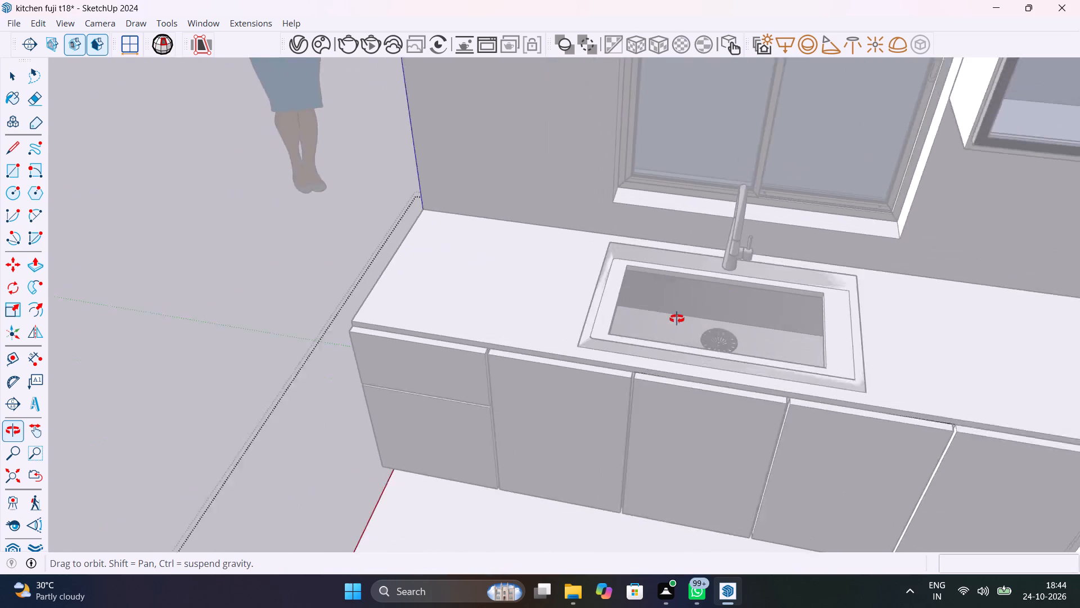
middle_click_drag(677, 319, 673, 336)
left_click(287, 220)
middle_click_drag(552, 342, 902, 163)
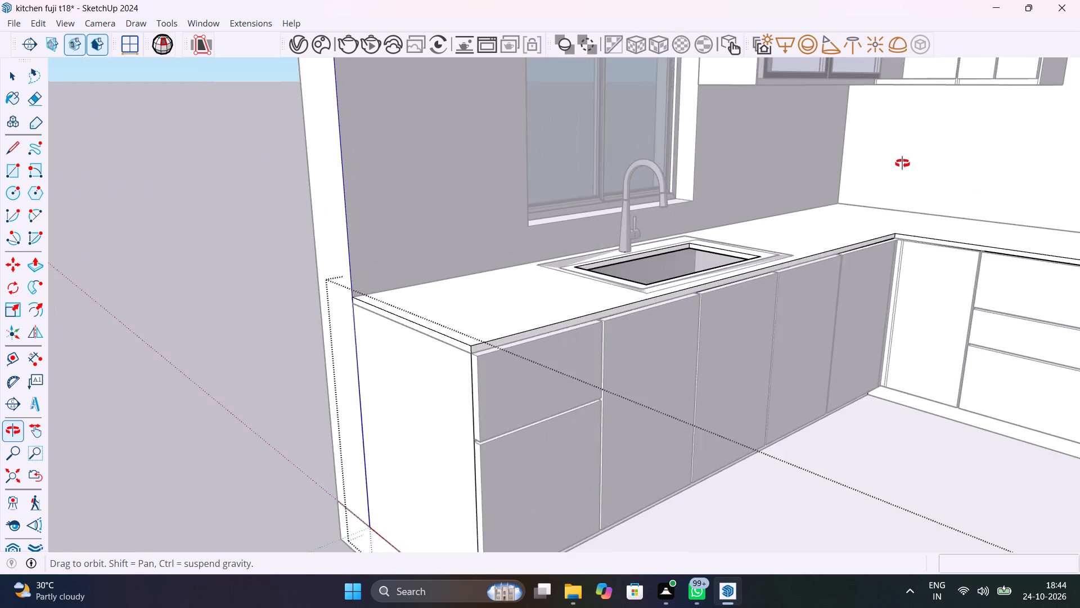
middle_click_drag(902, 163, 656, 372)
left_click(231, 221)
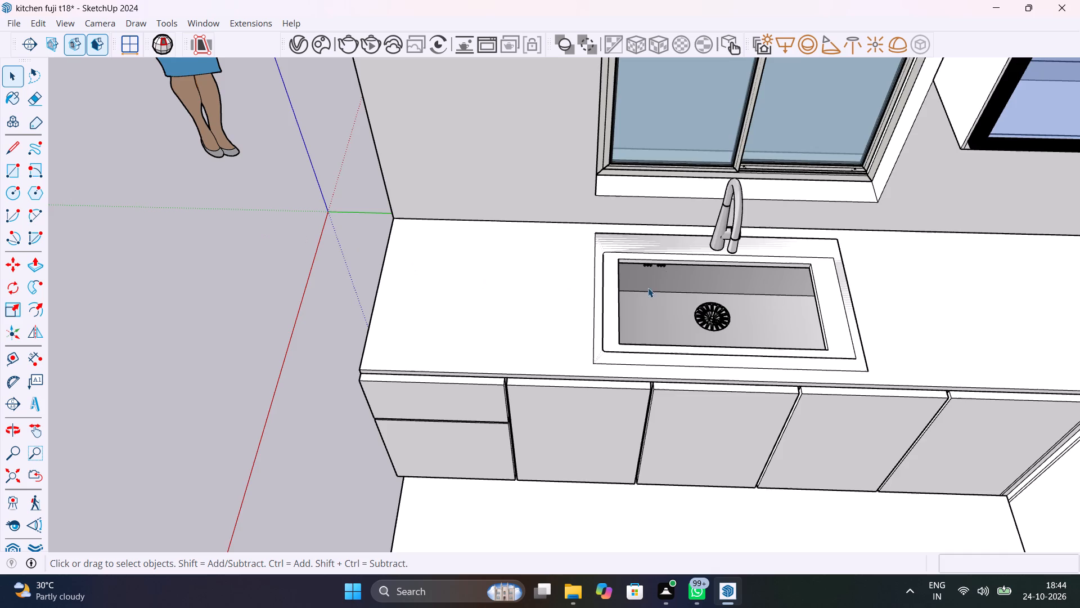
Reopen the nested countertop group and push the opening's right end face, as seen facing the window, outward about 3 1/16".
scroll(814, 279, "up", 8)
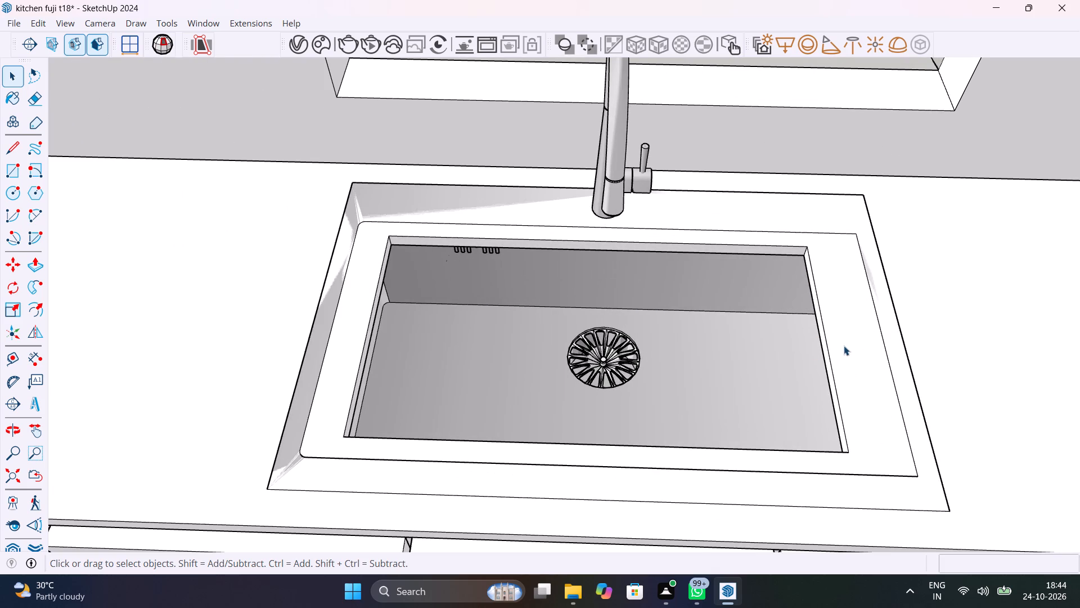
double_click(844, 345)
left_click(831, 385)
scroll(831, 385, "up", 7)
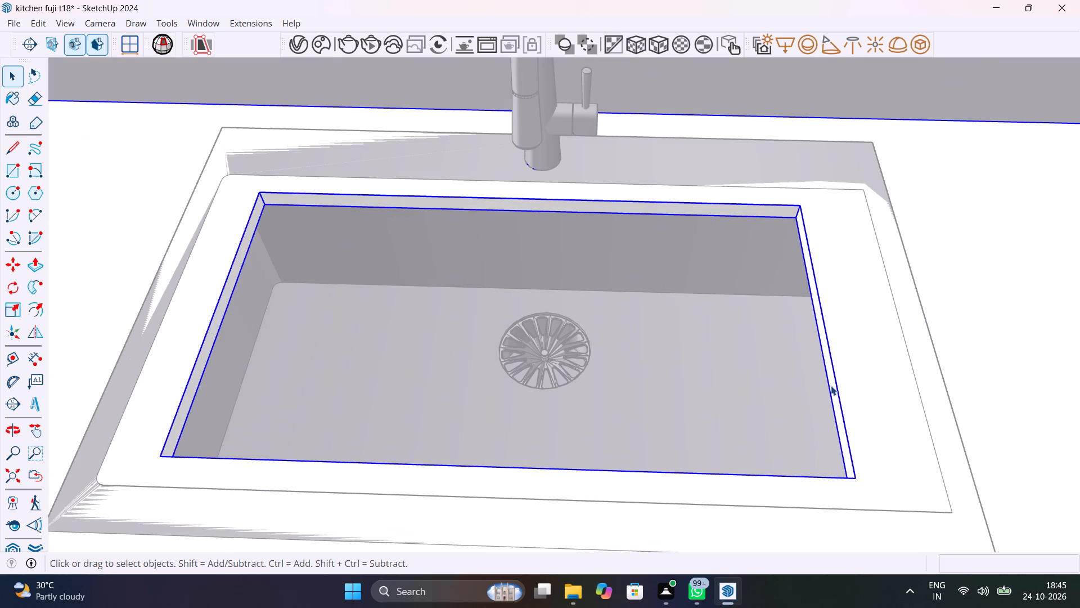
triple_click(833, 386)
left_click(833, 386)
middle_click_drag(838, 391, 940, 383)
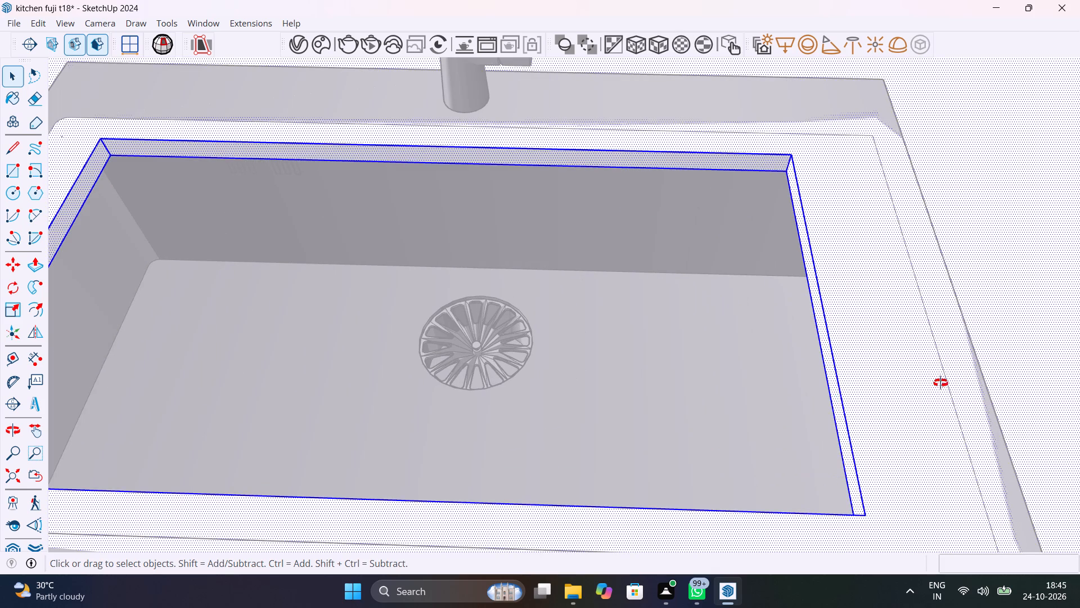
middle_click_drag(940, 383, 952, 383)
scroll(952, 383, "up", 1)
key("p")
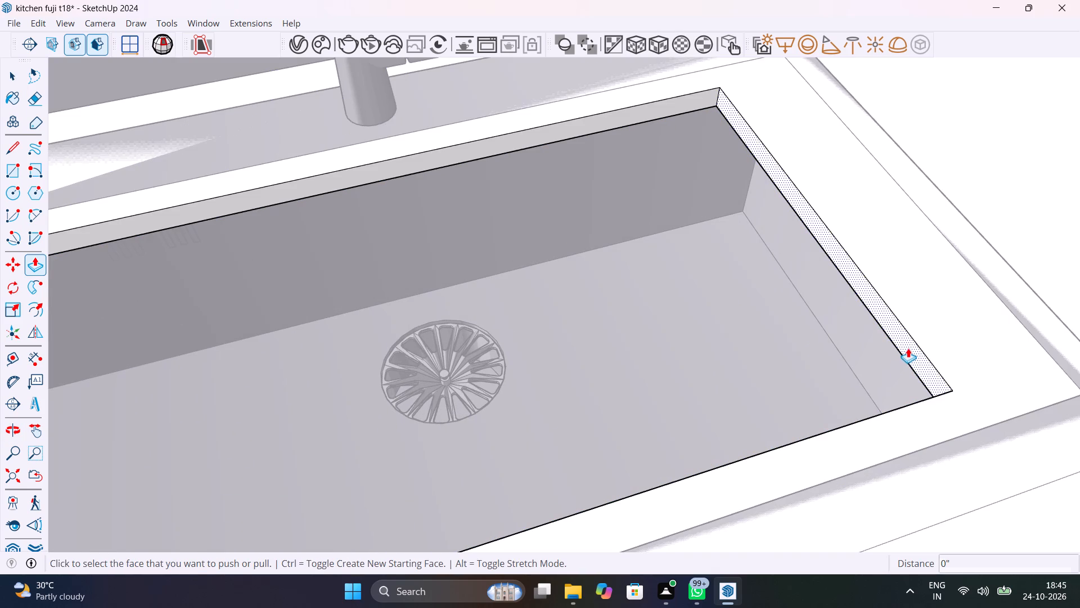
left_click(908, 348)
left_click(1000, 291)
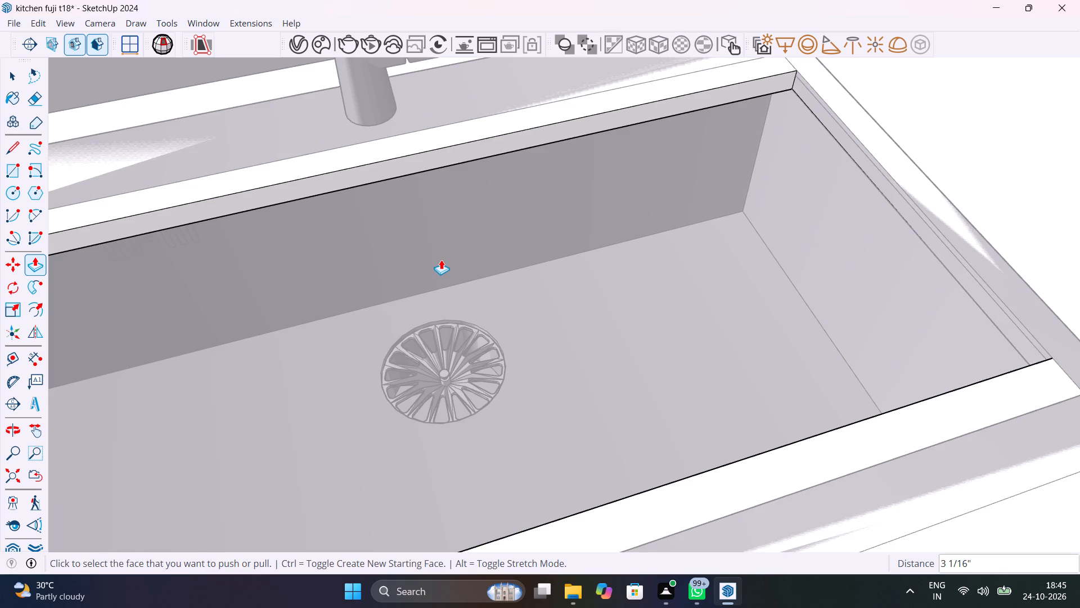
Push the opening's back face about 4 3/8" toward the window wall, beneath the faucet.
scroll(441, 260, "down", 7)
scroll(354, 227, "up", 7)
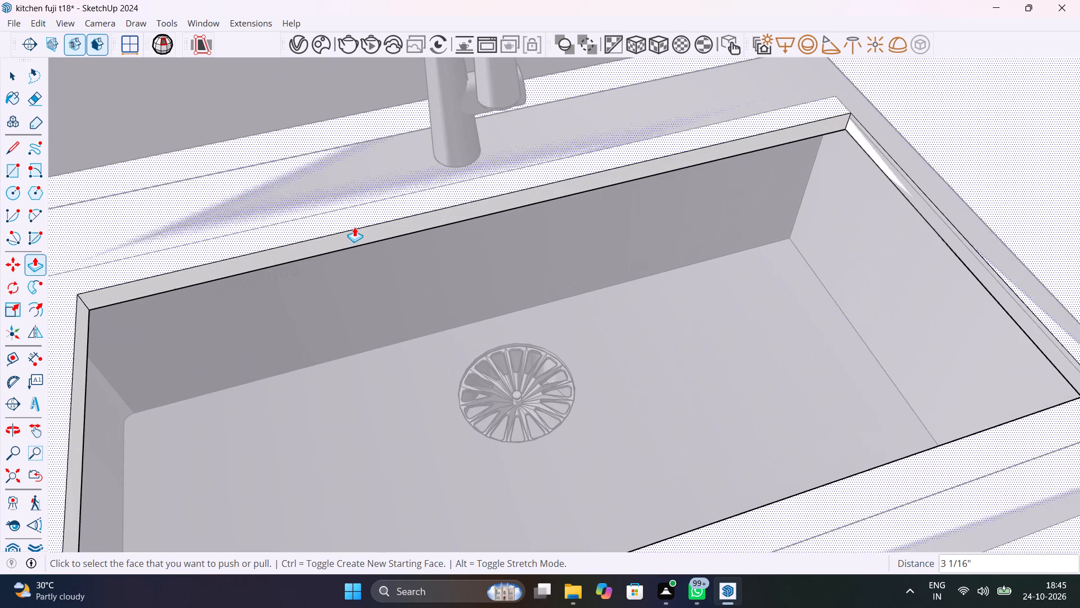
left_click(357, 236)
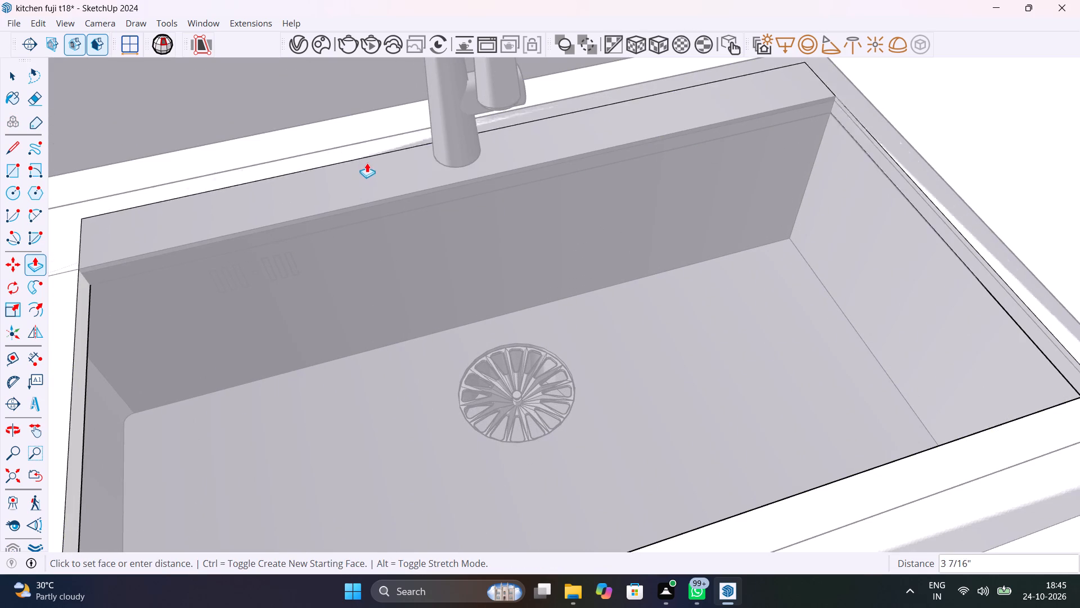
left_click(365, 145)
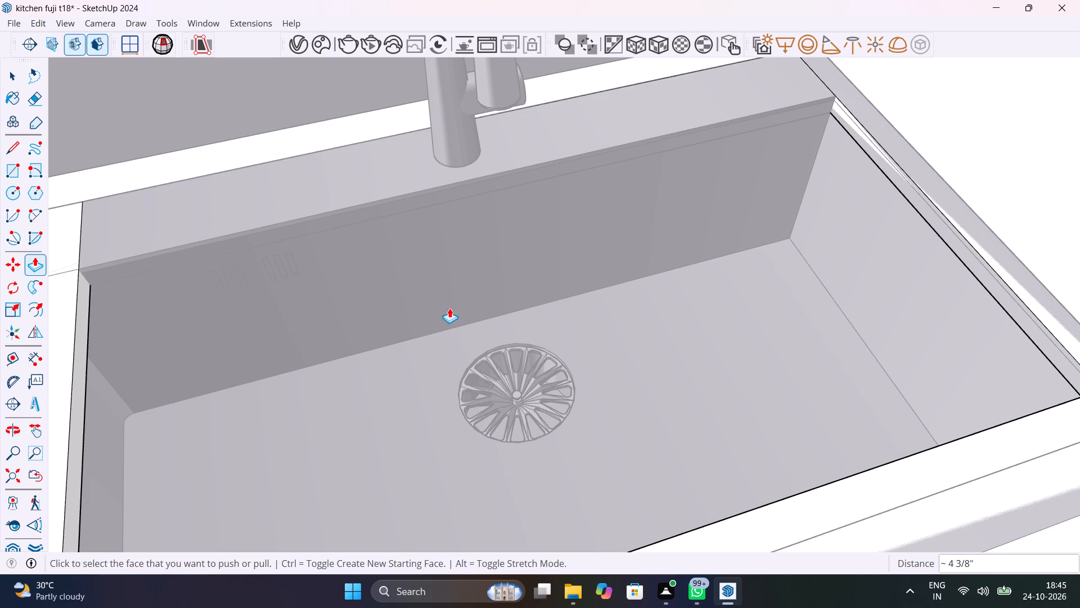
Push the opening's left end face, as seen facing the window, outward about 3 1/16".
scroll(450, 308, "down", 7)
middle_click_drag(404, 354, 214, 377)
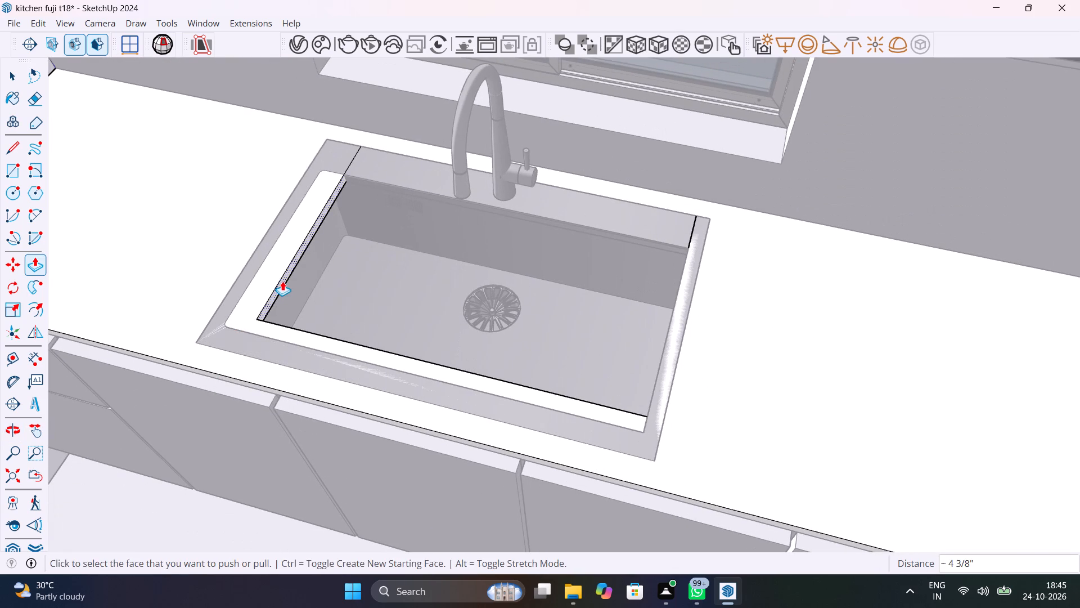
left_click(282, 281)
left_click(250, 260)
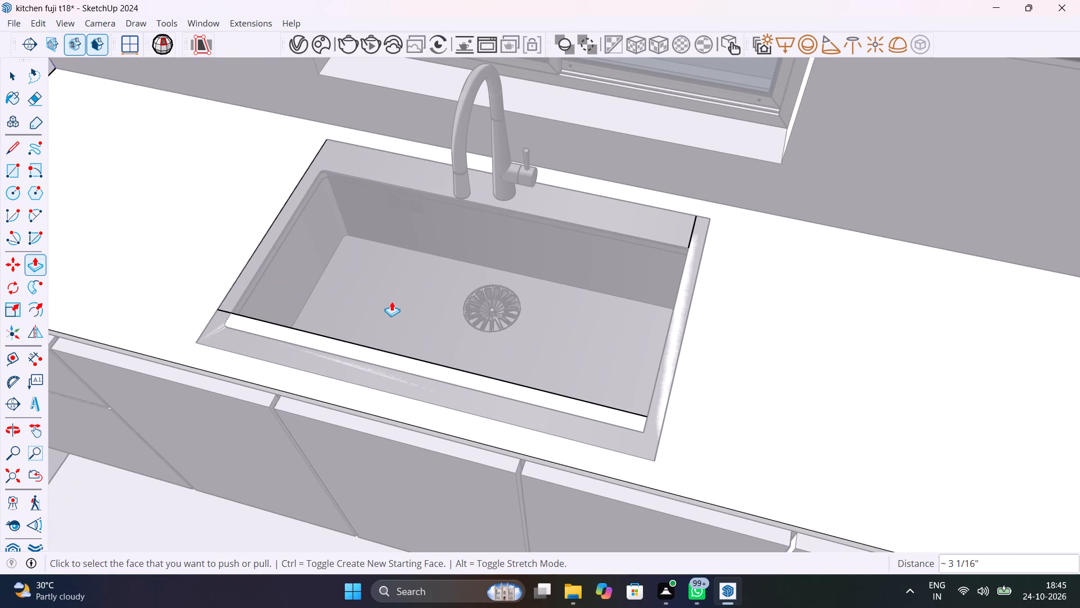
Push the opening's front face about 2 7/8" toward the countertop's front edge.
middle_click_drag(396, 305, 1006, 281)
scroll(651, 341, "up", 4)
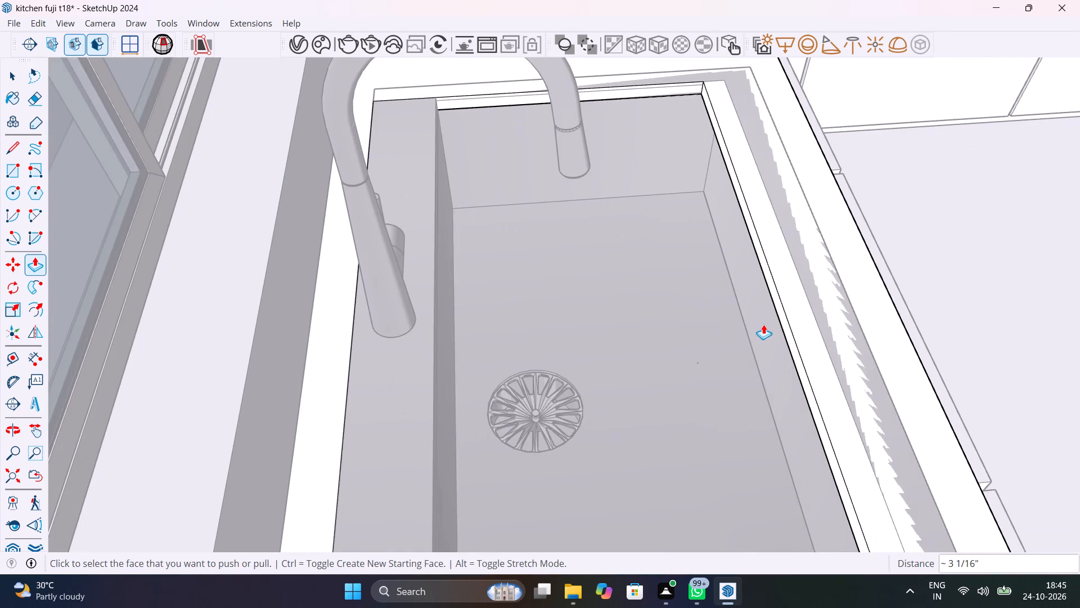
left_click(789, 332)
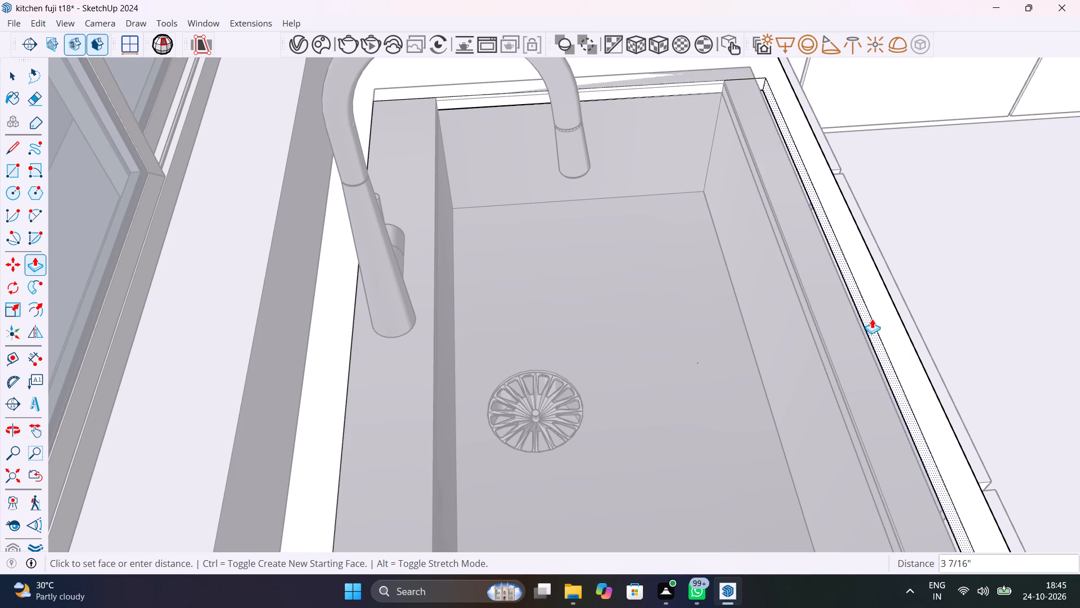
left_click(868, 344)
scroll(643, 332, "down", 5)
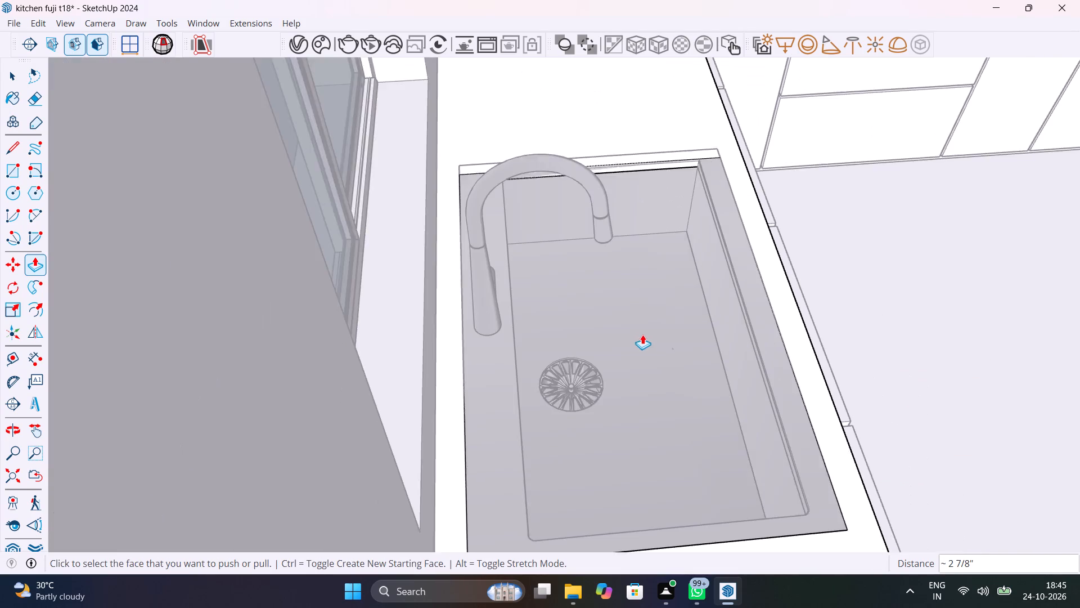
Push the sink opening's right end face, as seen facing the window, outward 1 1/16" and close the countertop group.
middle_click_drag(673, 289, 445, 440)
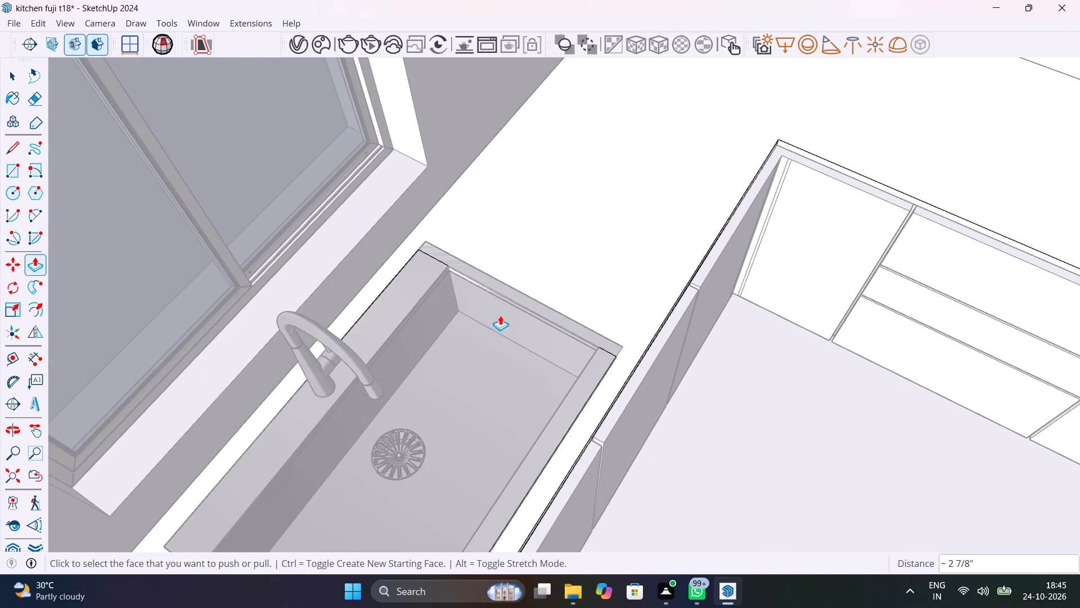
scroll(512, 306, "up", 10)
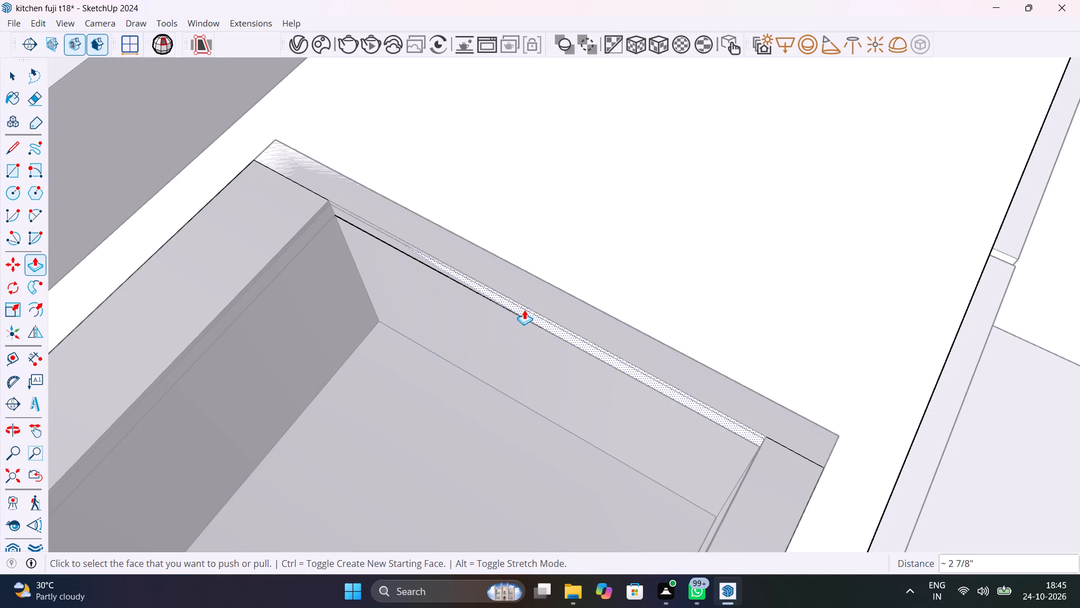
left_click(525, 311)
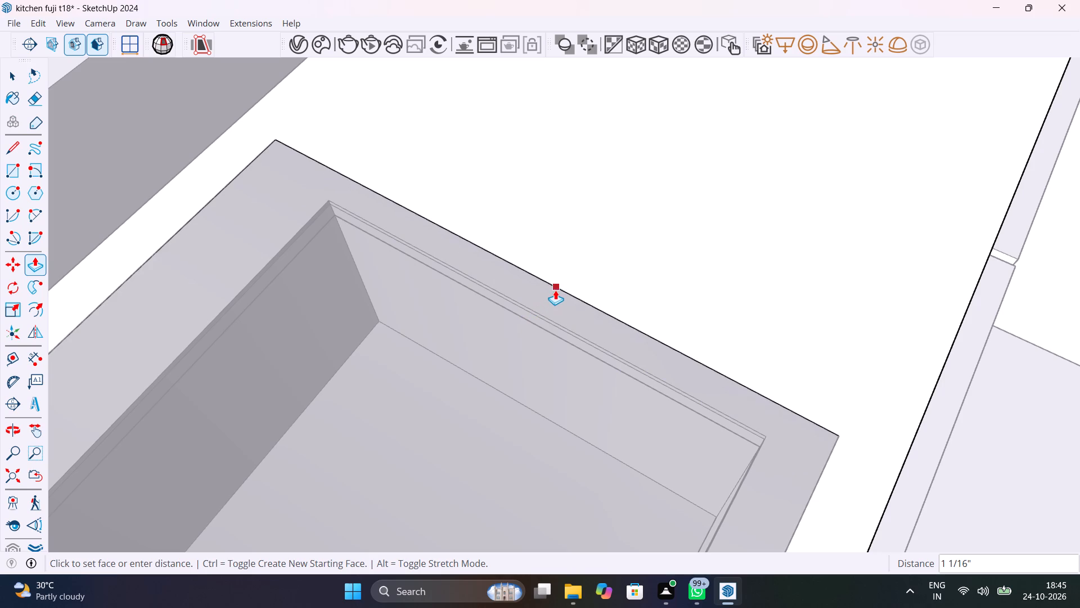
left_click(556, 288)
scroll(551, 327, "down", 19)
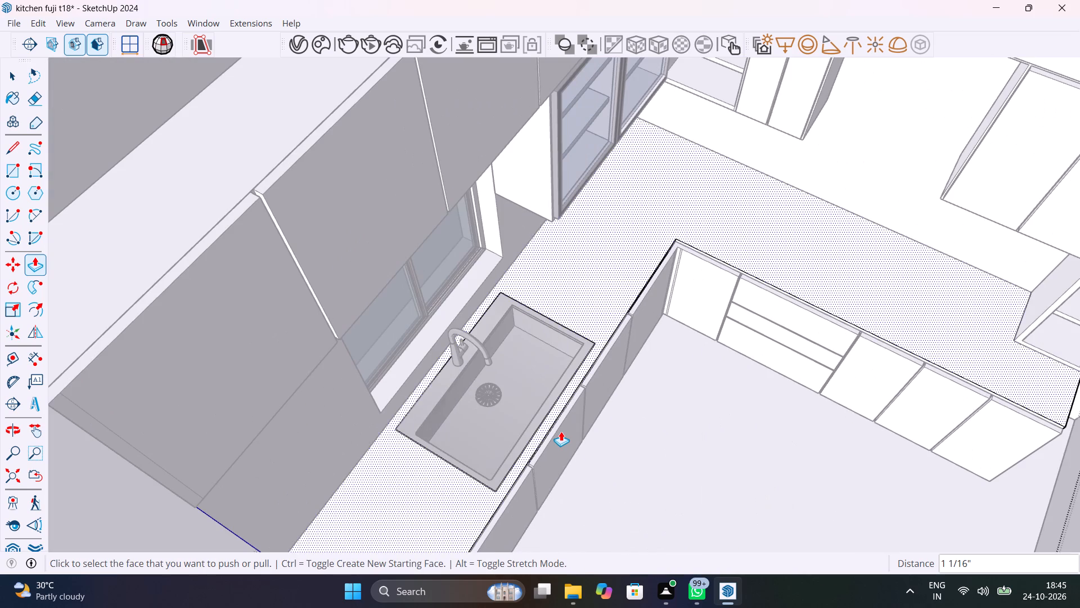
key("space")
left_click(685, 470)
scroll(685, 466, "down", 10)
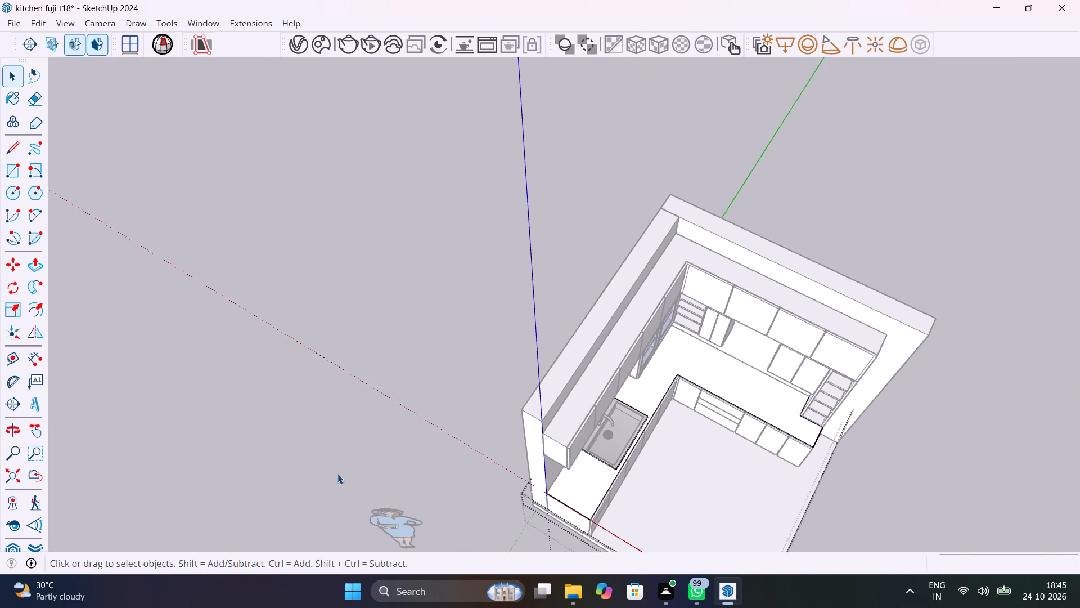
left_click(340, 463)
middle_click_drag(561, 513, 449, 297)
left_click(393, 304)
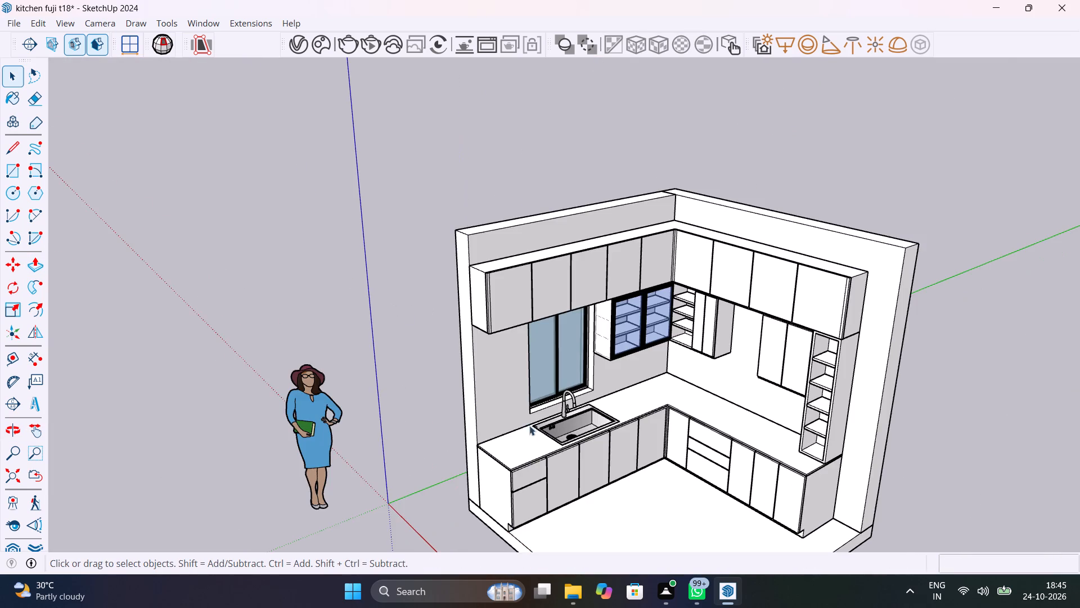
Inspect the sink's fit in the countertop opening and review the whole kitchen from several angles.
scroll(562, 414, "up", 13)
middle_click_drag(587, 457, 607, 262, "shift")
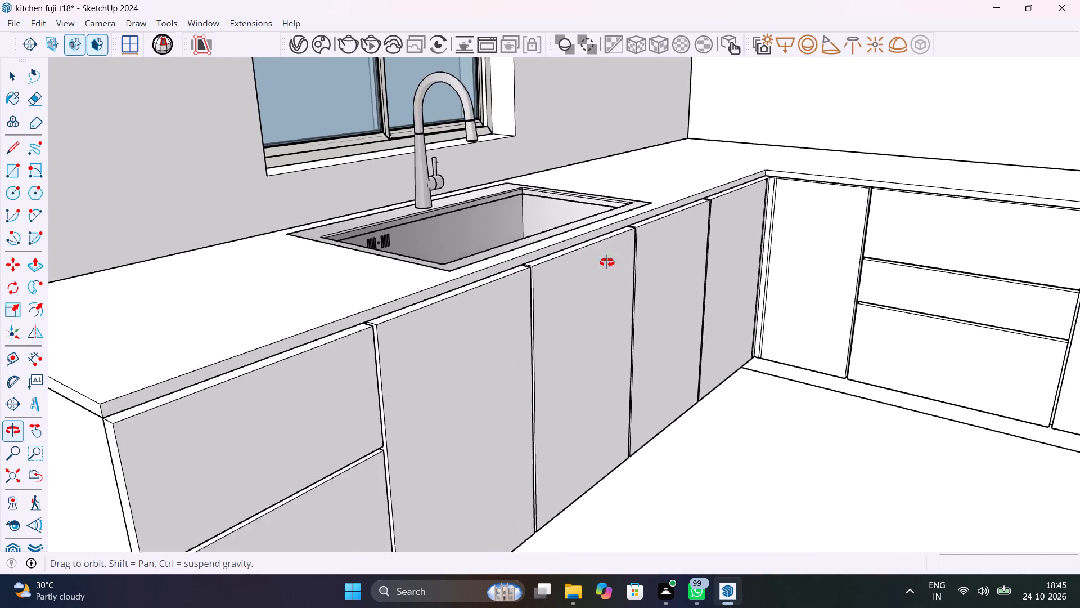
middle_click_drag(607, 262, 597, 328, "shift")
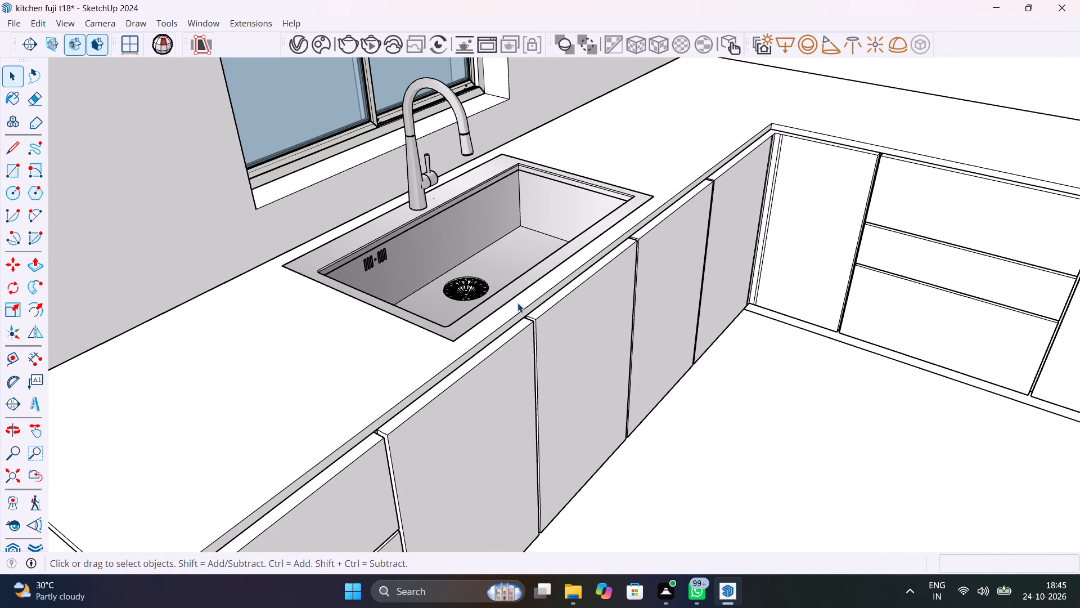
scroll(520, 303, "down", 12)
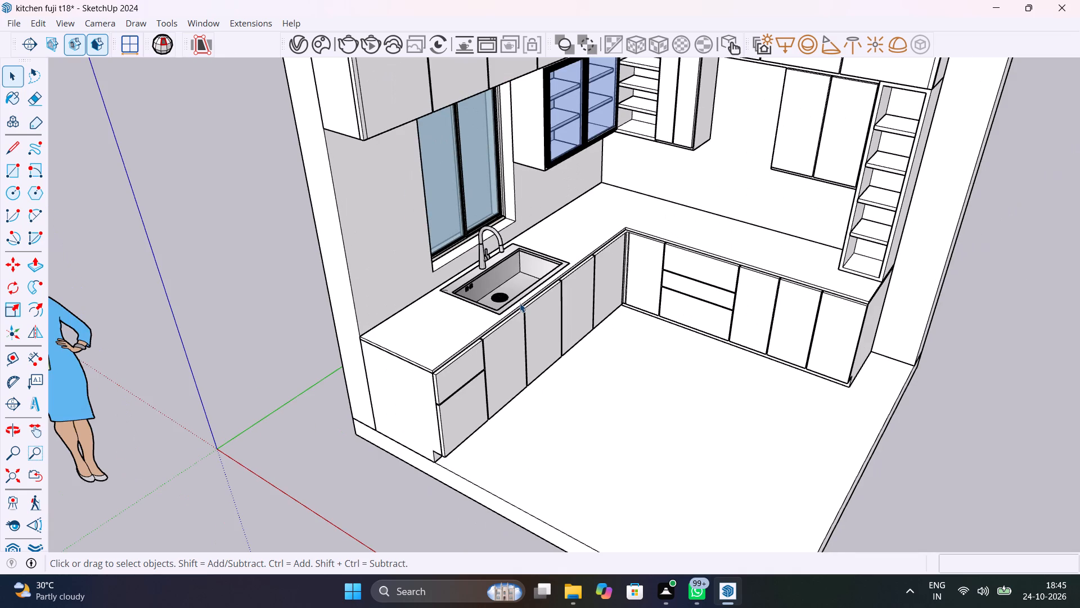
scroll(520, 303, "down", 3)
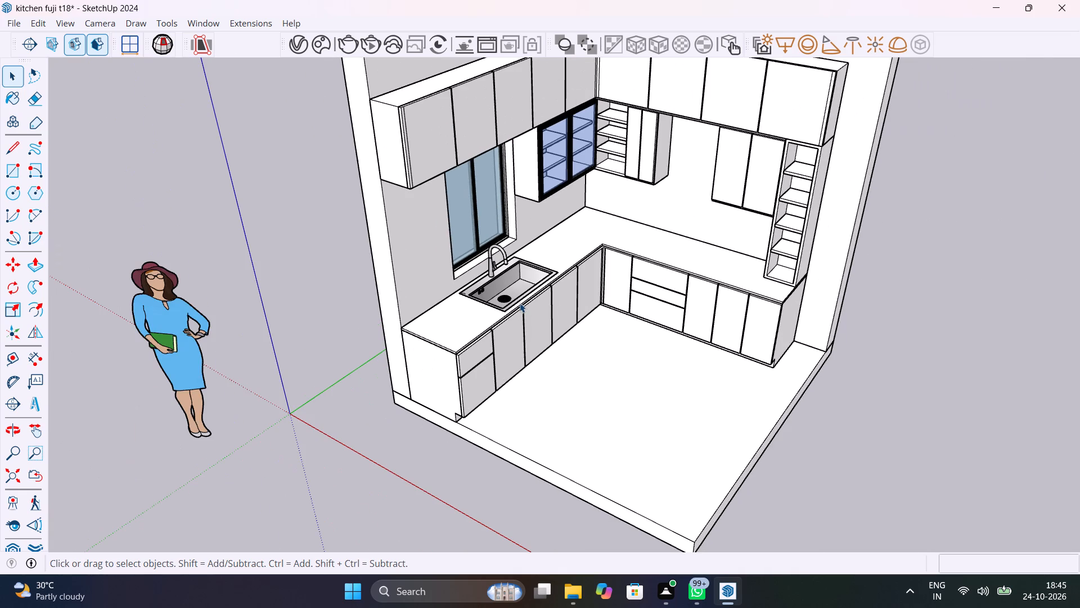
middle_click_drag(638, 270, 678, 216)
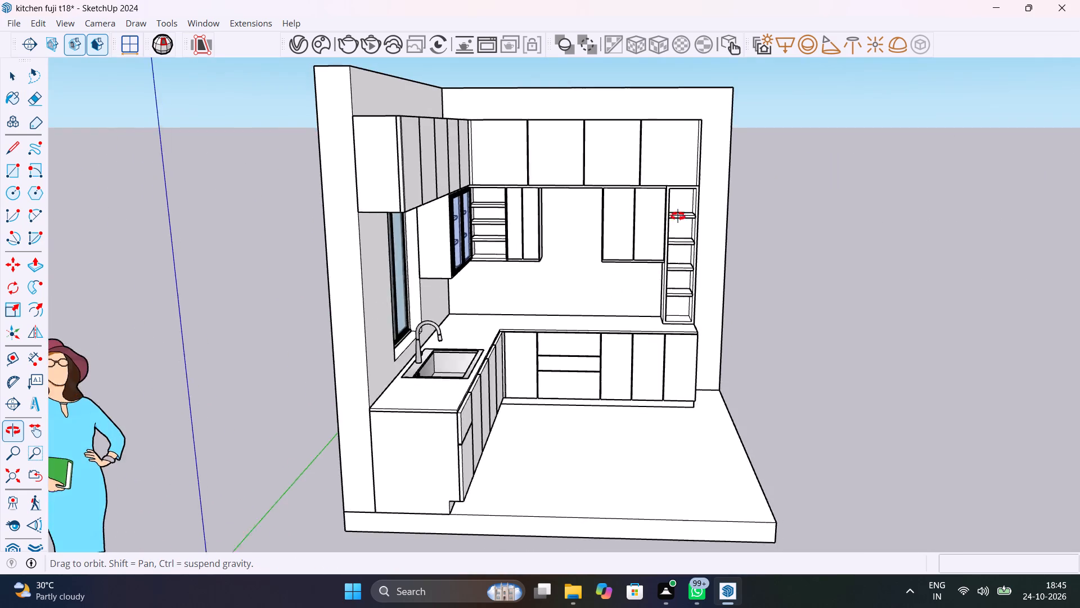
middle_click_drag(678, 216, 536, 244)
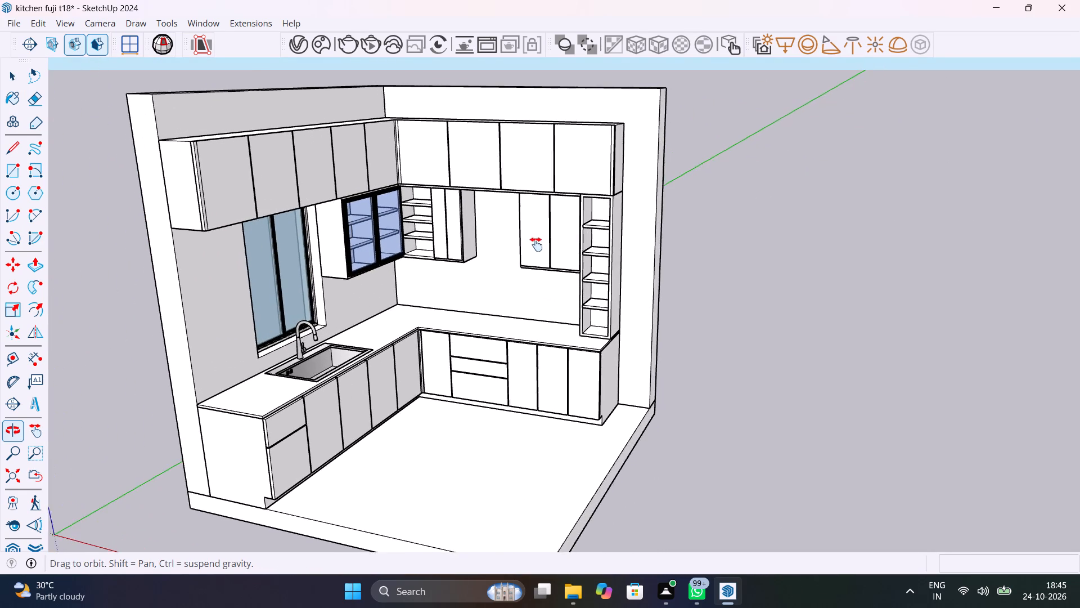
middle_click_drag(536, 244, 530, 230)
middle_click_drag(537, 222, 496, 211)
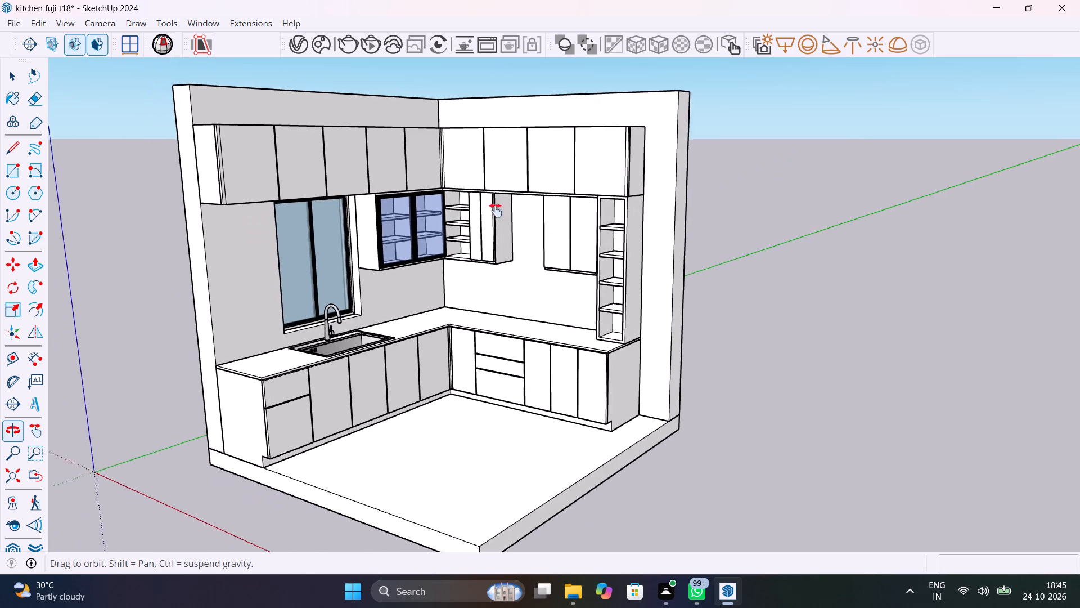
middle_click_drag(496, 211, 664, 238)
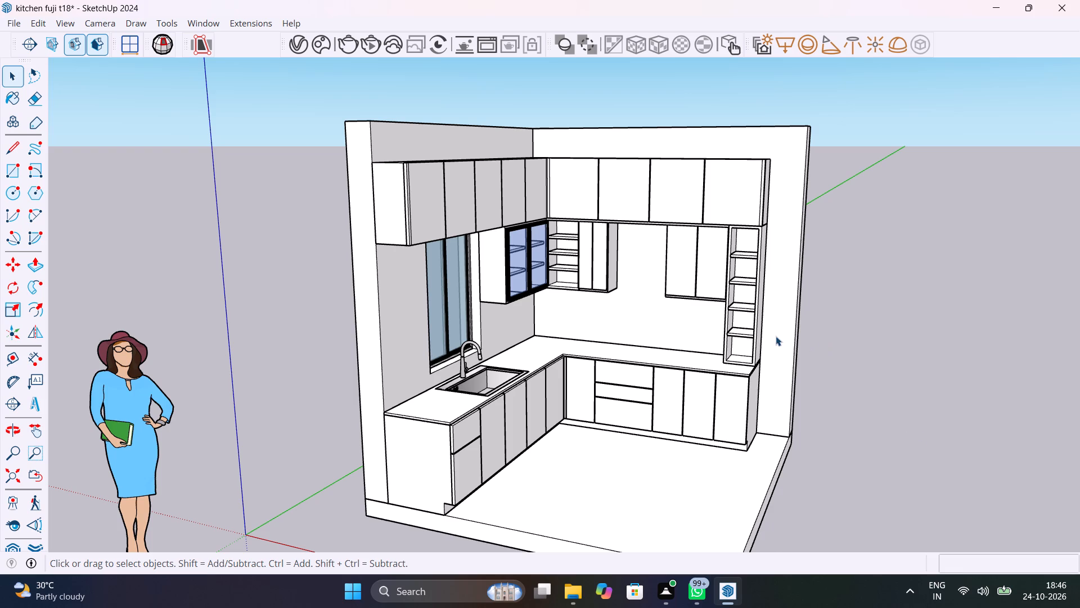
scroll(776, 336, "up", 8)
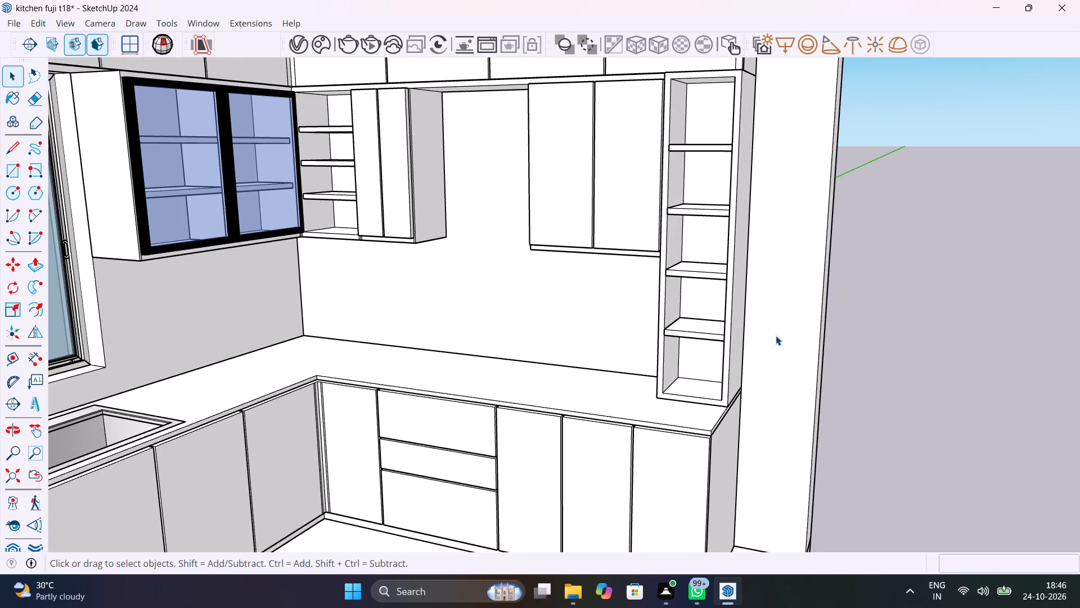
middle_click_drag(787, 346, 922, 377, "shift")
scroll(890, 338, "down", 9)
middle_click_drag(888, 336, 674, 399, "shift")
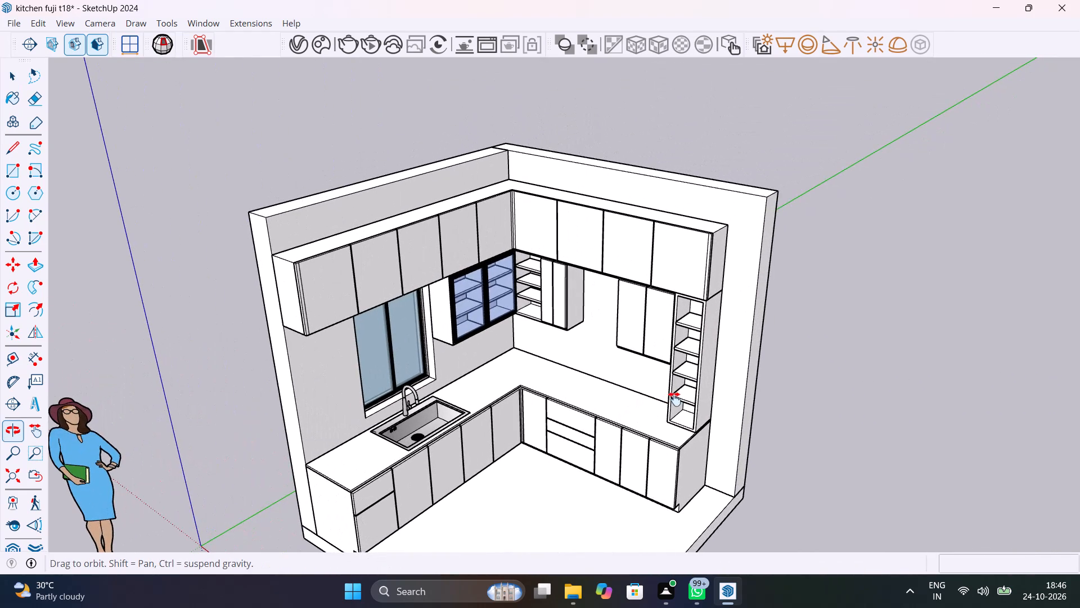
middle_click_drag(674, 399, 822, 265, "shift")
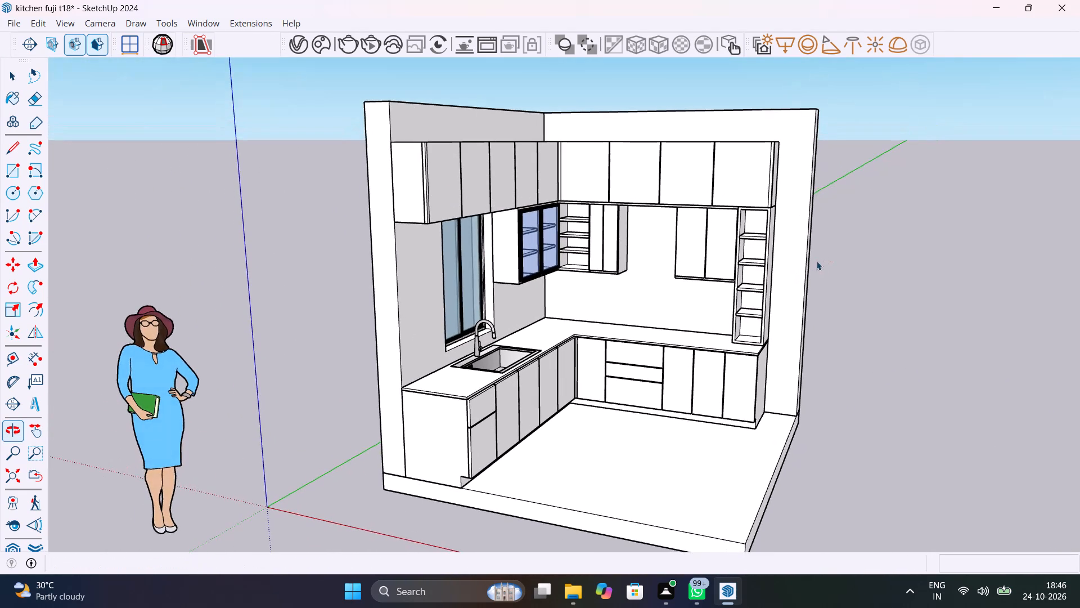
Save the kitchen model.
key("ctrl+s")
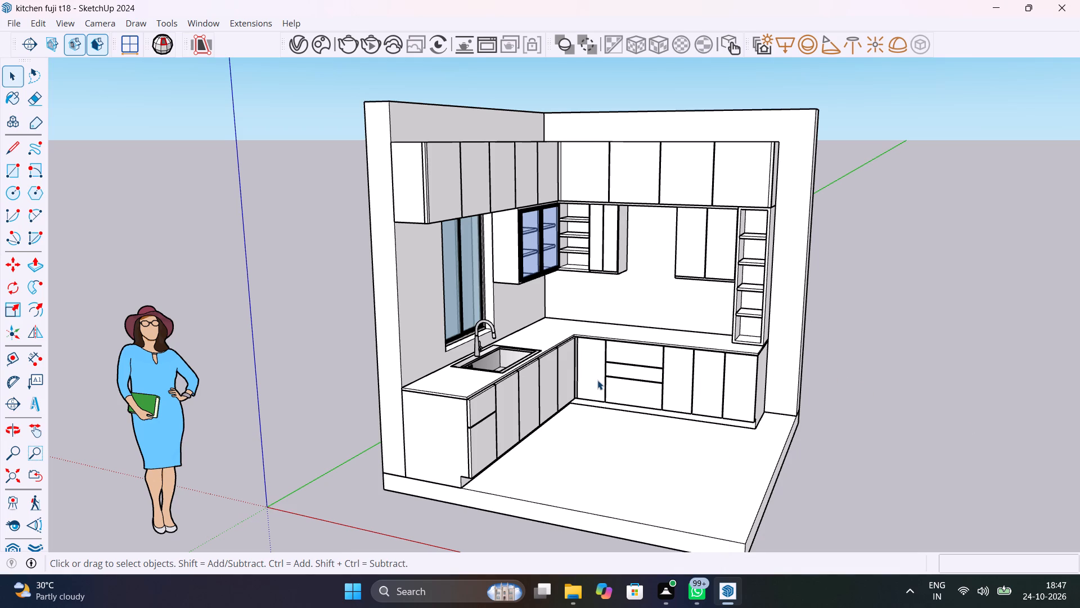
Examine the kitchen layout and the open gap between the wall cabinets above the drawer-unit run.
scroll(599, 363, "down", 2)
middle_click_drag(703, 407, 523, 385)
middle_click_drag(526, 386, 661, 433)
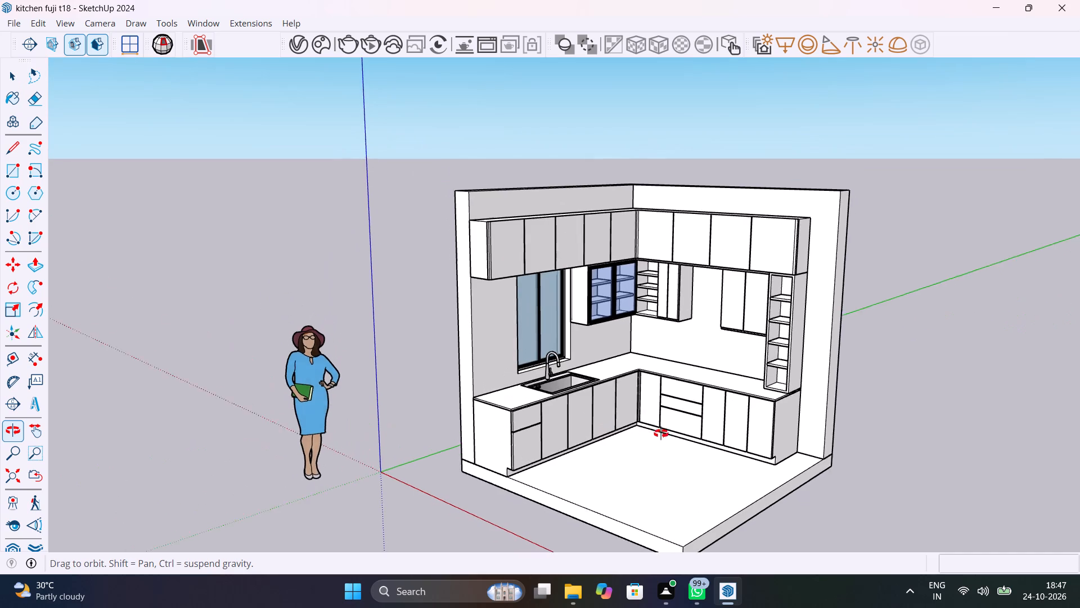
middle_click_drag(661, 433, 670, 433)
scroll(702, 436, "up", 3)
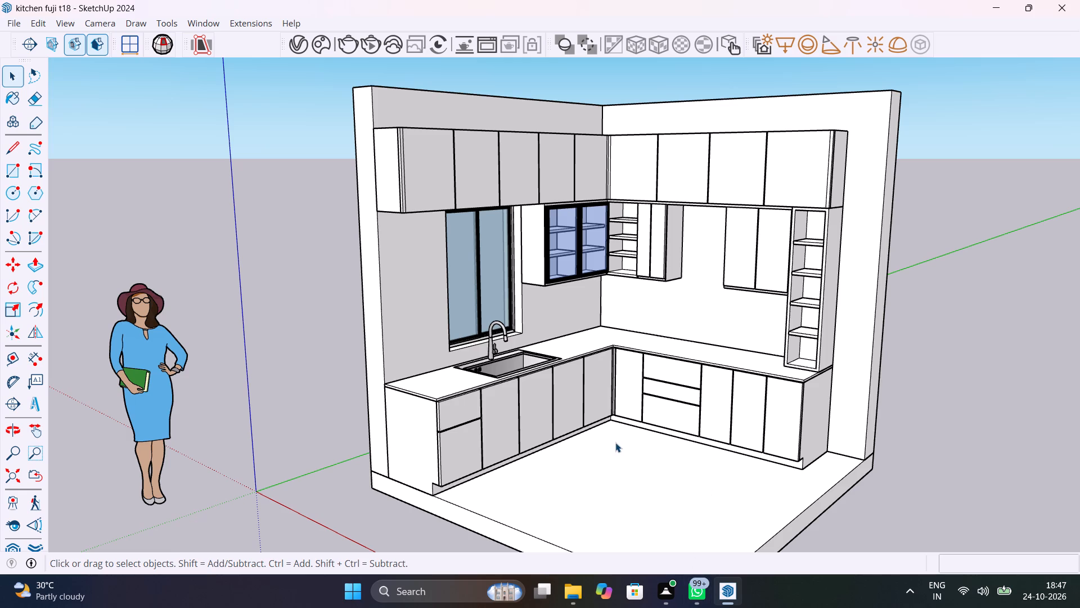
middle_click_drag(659, 444, 533, 445)
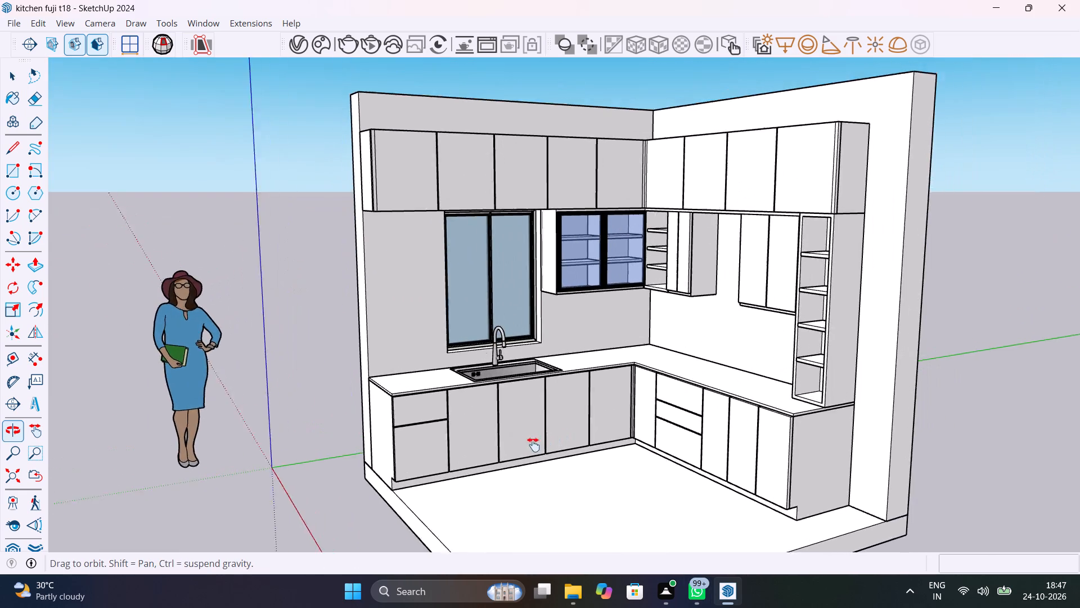
middle_click_drag(533, 445, 738, 489)
middle_click_drag(712, 358, 715, 462, "shift")
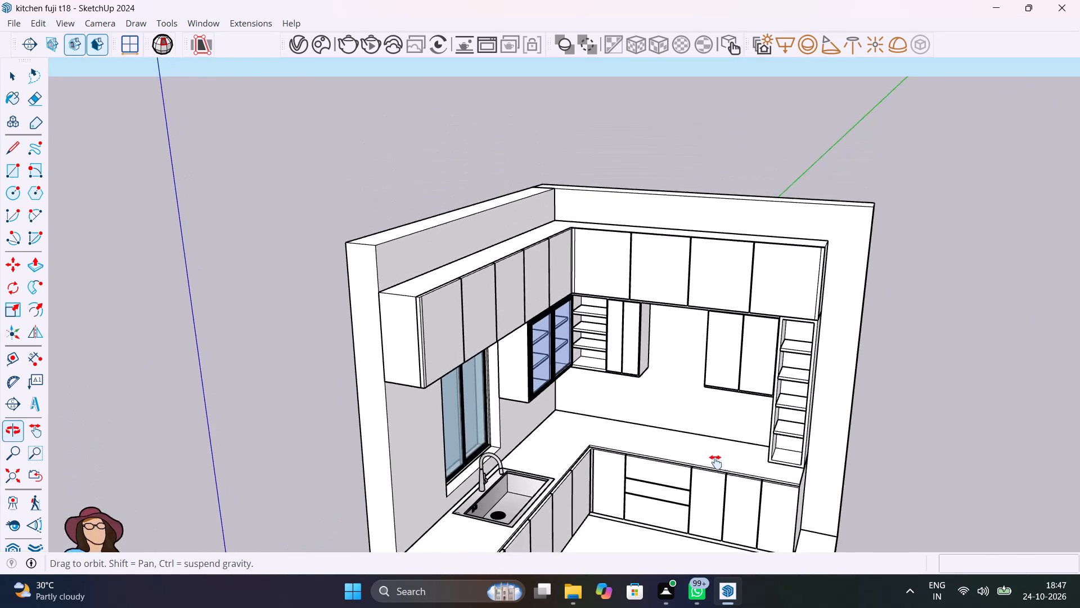
middle_click_drag(715, 462, 750, 318, "shift")
scroll(750, 318, "up", 5)
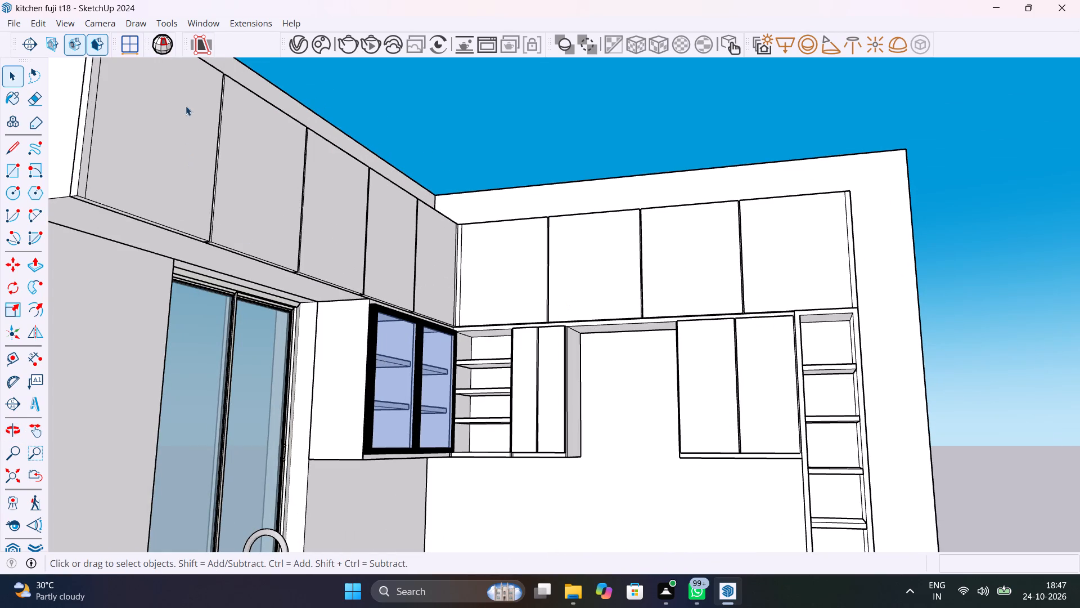
Search 3D Warehouse for "chiminy" and look through the model results.
left_click(208, 24)
left_click(260, 127)
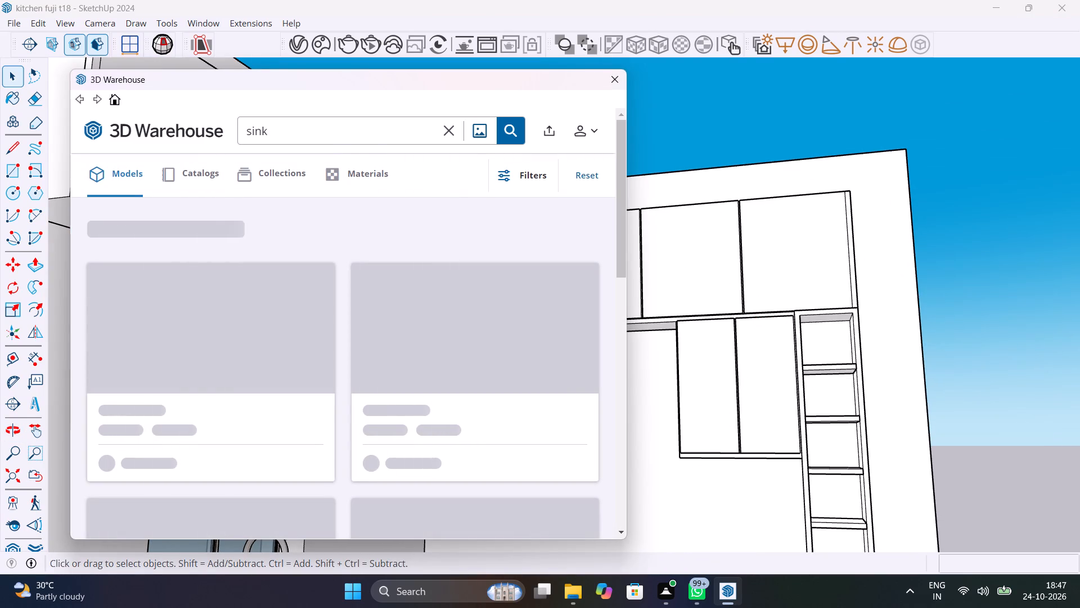
left_click(447, 132)
left_click(361, 129)
type("chim")
type("iny")
key("Return")
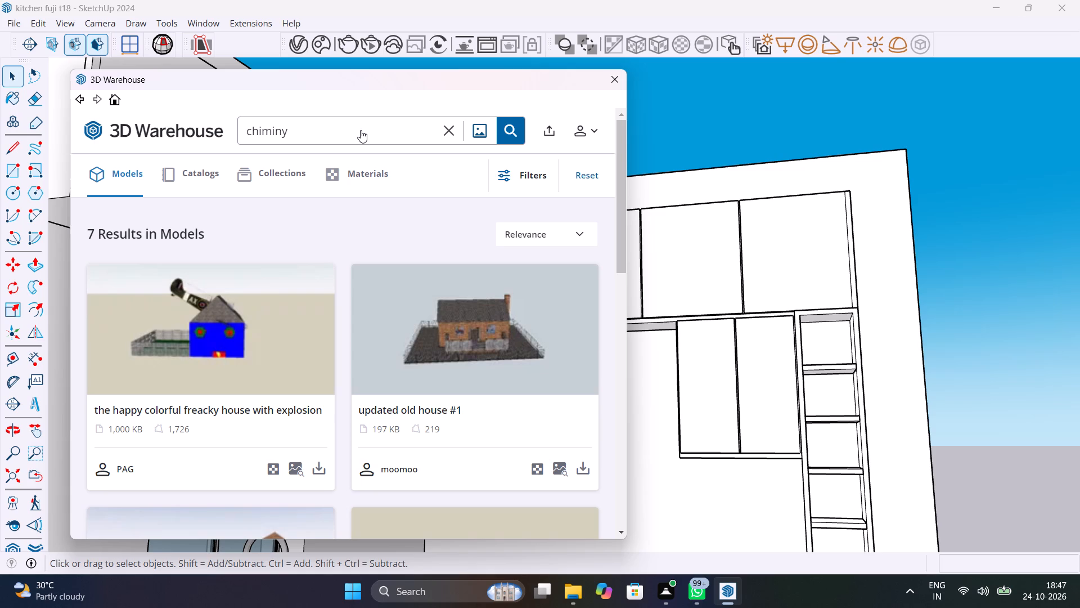
scroll(382, 308, "down", 12)
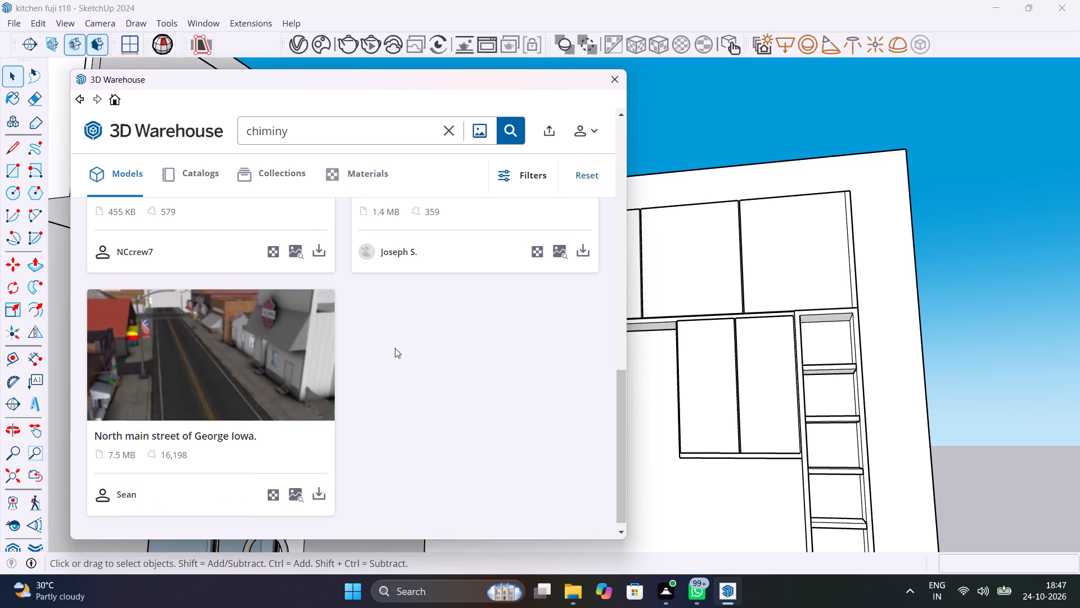
scroll(395, 348, "down", 2)
scroll(395, 348, "up", 5)
Search 3D Warehouse again with the spelling "chiminny".
left_click(341, 132)
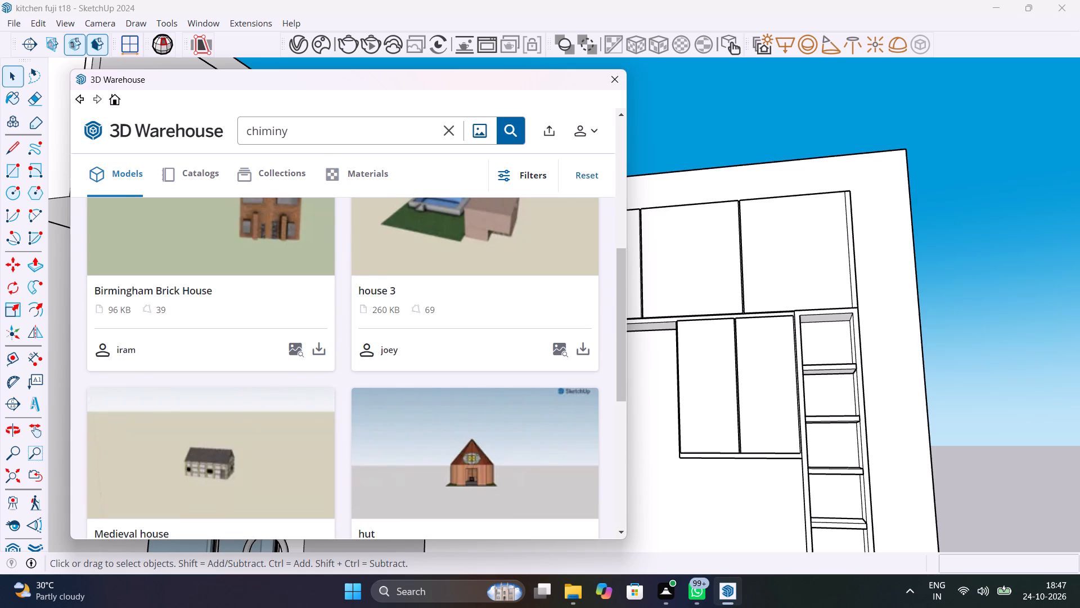
key("BackSpace")
key("BackSpace")
key("BackSpace")
type("inny")
key("Return")
Replace the search term with "chimeny" and search the 3D Warehouse models.
key("BackSpace")
key("BackSpace")
key("BackSpace")
key("BackSpace")
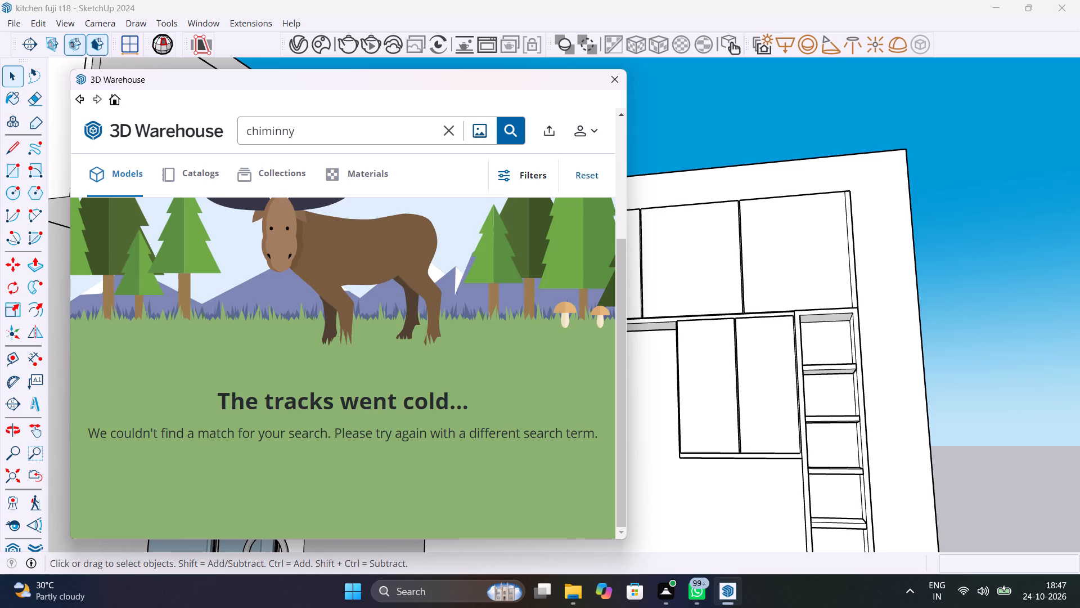
key("BackSpace")
key("BackSpace")
key("BackSpace")
key("BackSpace")
key("BackSpace")
left_click(451, 136)
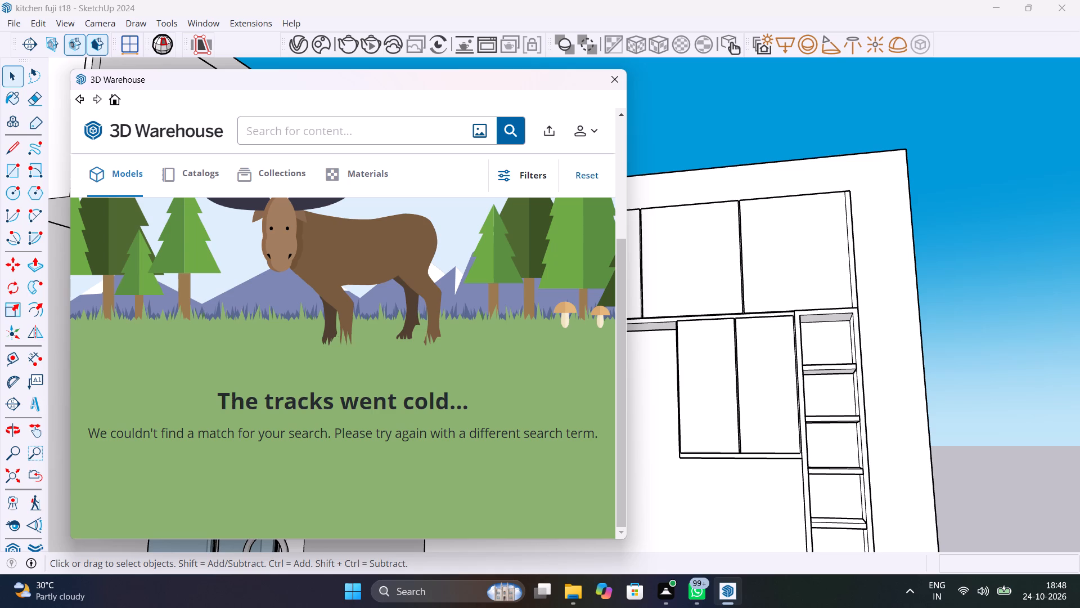
type("chi")
type("ment")
key("BackSpace")
key("y")
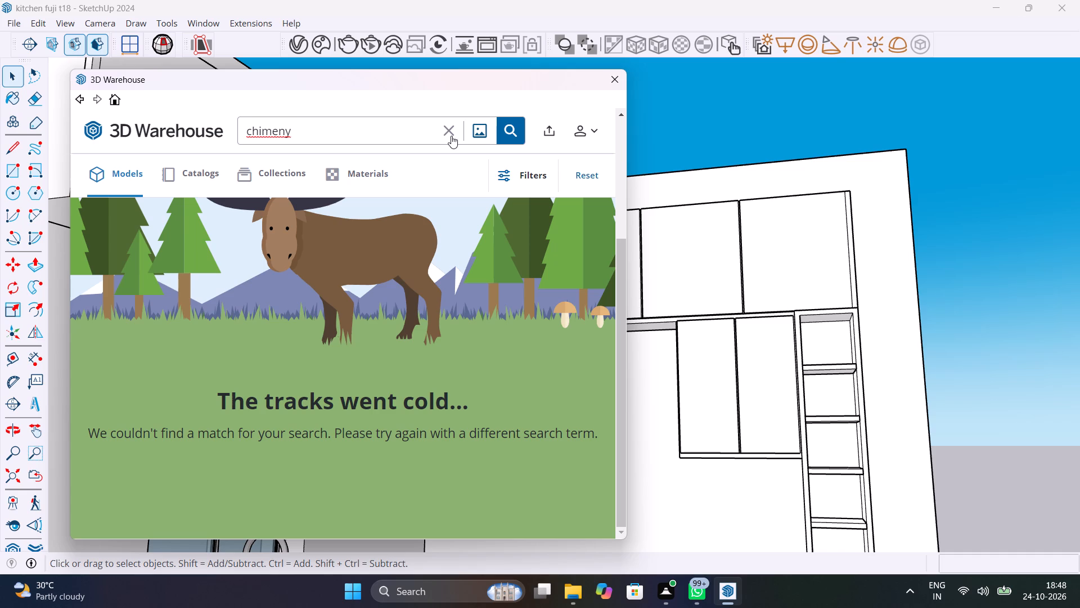
key("Return")
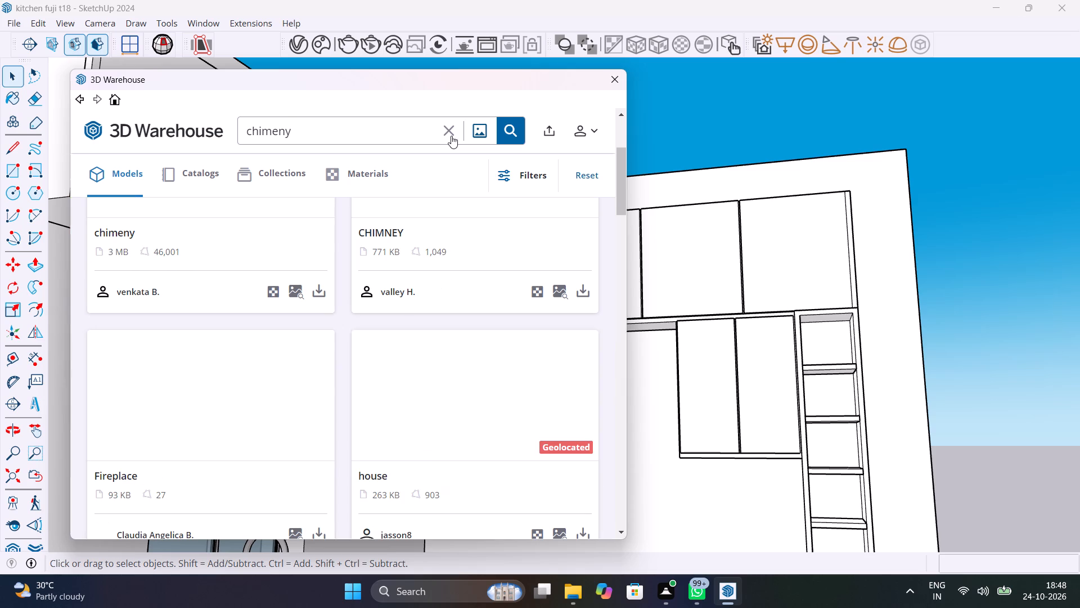
Correct the 3D Warehouse search term to "chimney" and look through the model results for a kitchen hood.
left_click(402, 130)
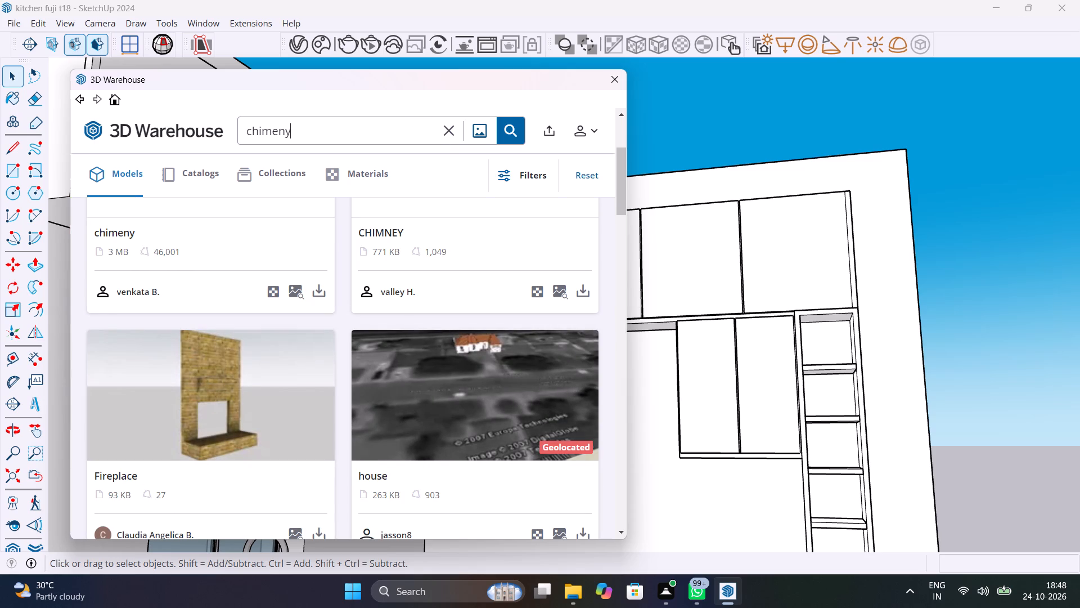
key("BackSpace")
key("BackSpace")
key("BackSpace")
type("ney")
key("Return")
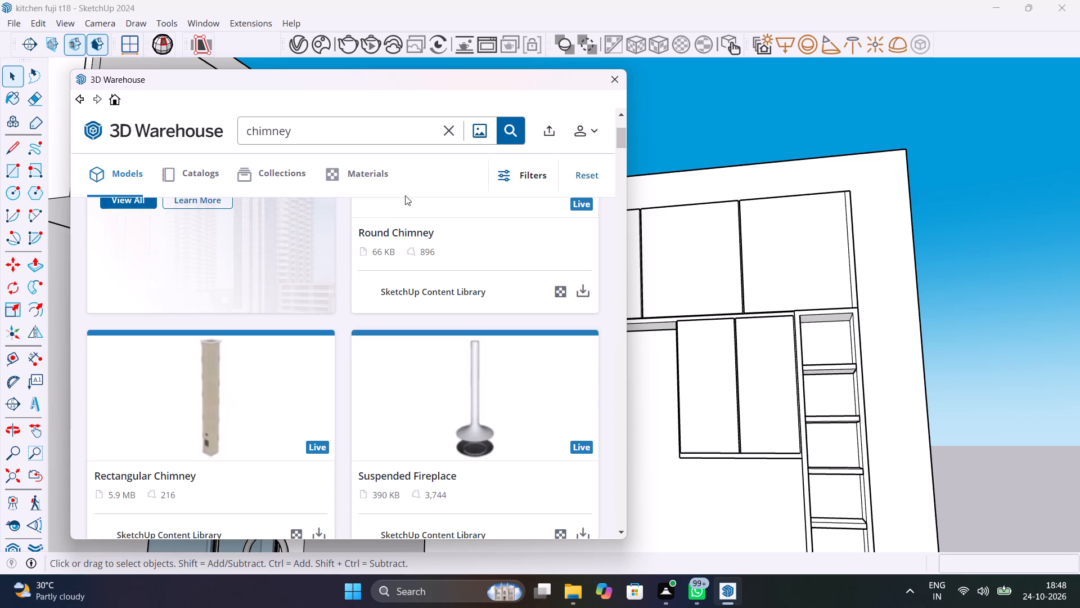
scroll(412, 306, "down", 10)
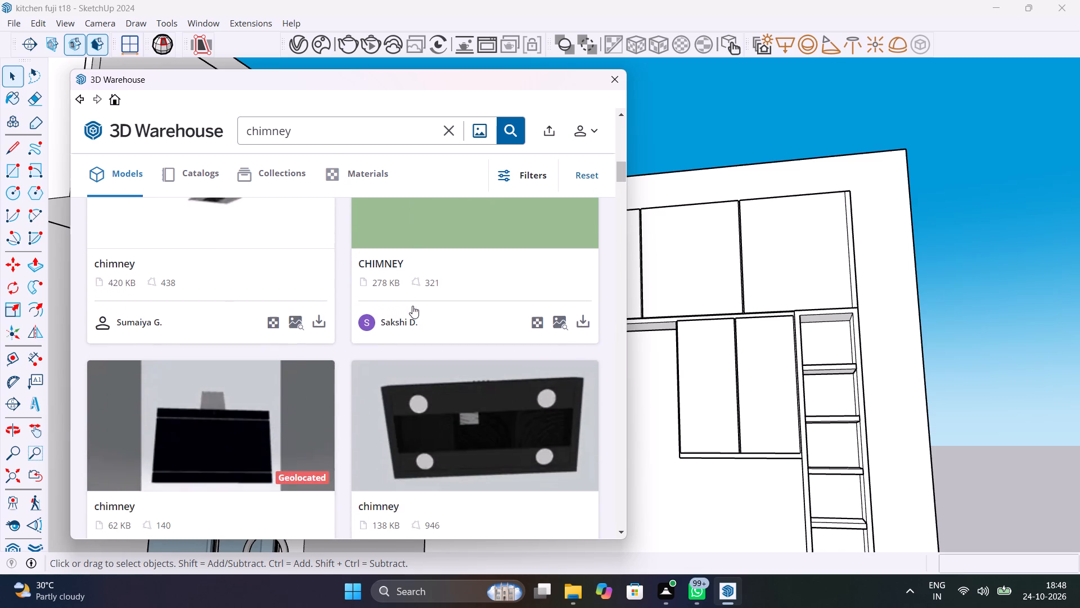
scroll(412, 306, "down", 12)
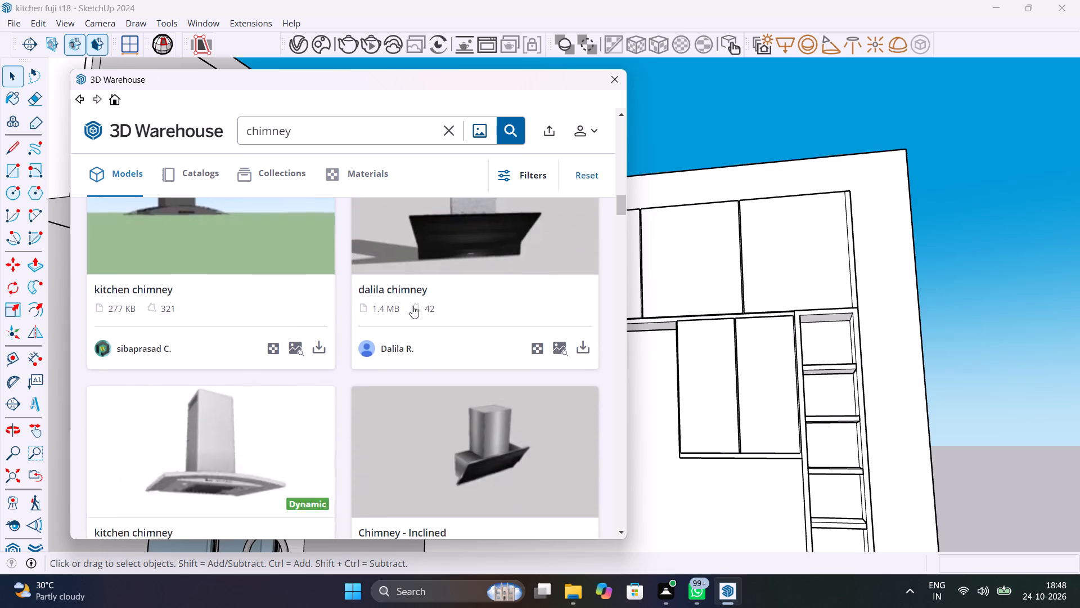
scroll(412, 306, "down", 8)
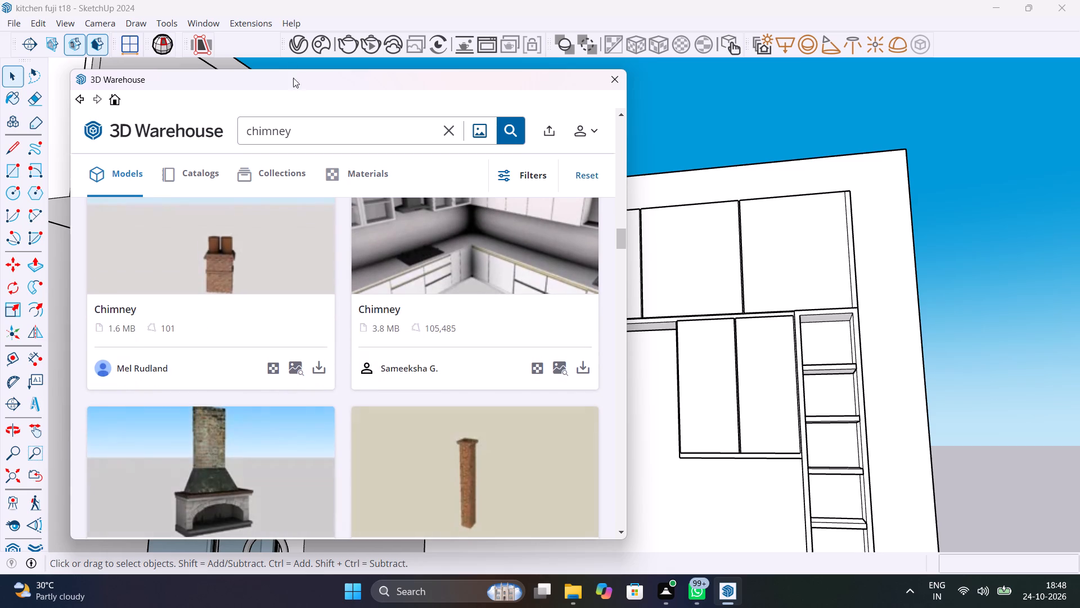
Search the online Chaos Cosmos library for "chimney", with the 3D Warehouse window moved aside, and close the Cosmos browser.
left_click(322, 39)
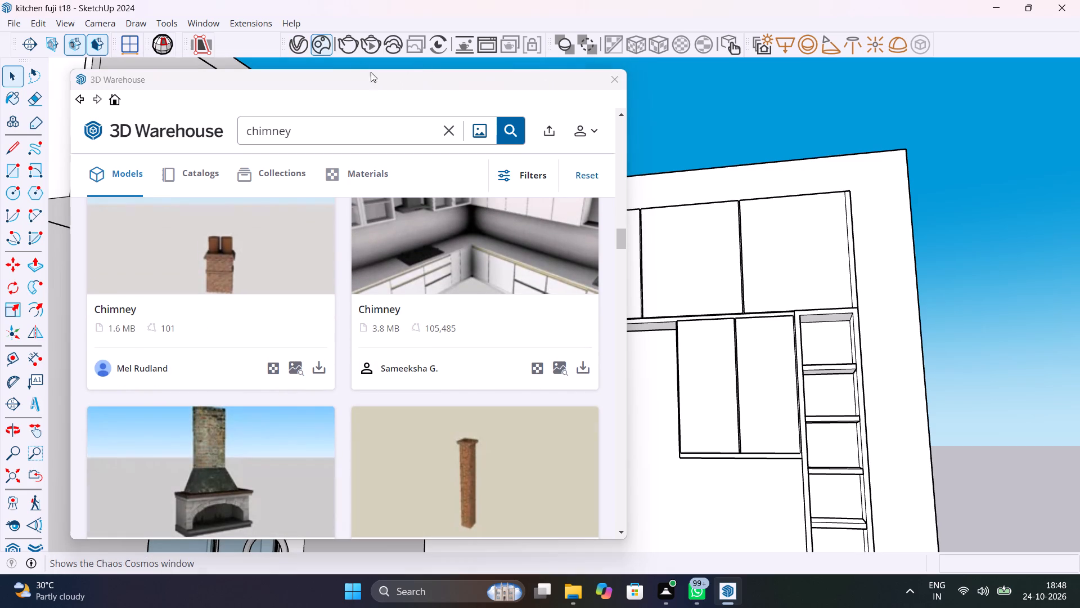
left_click_drag(375, 76, 836, 113)
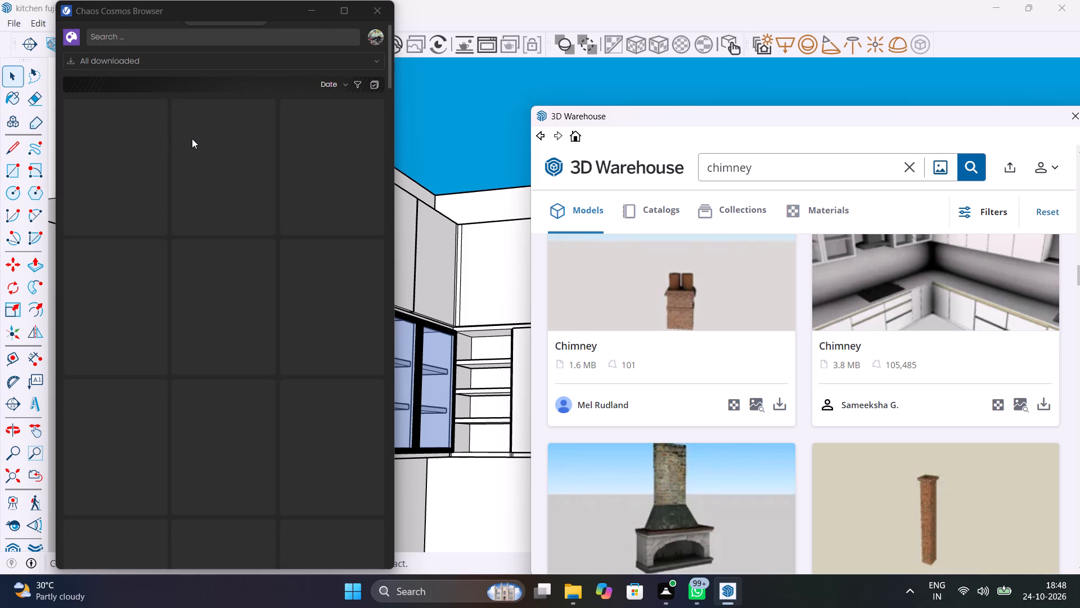
left_click(145, 66)
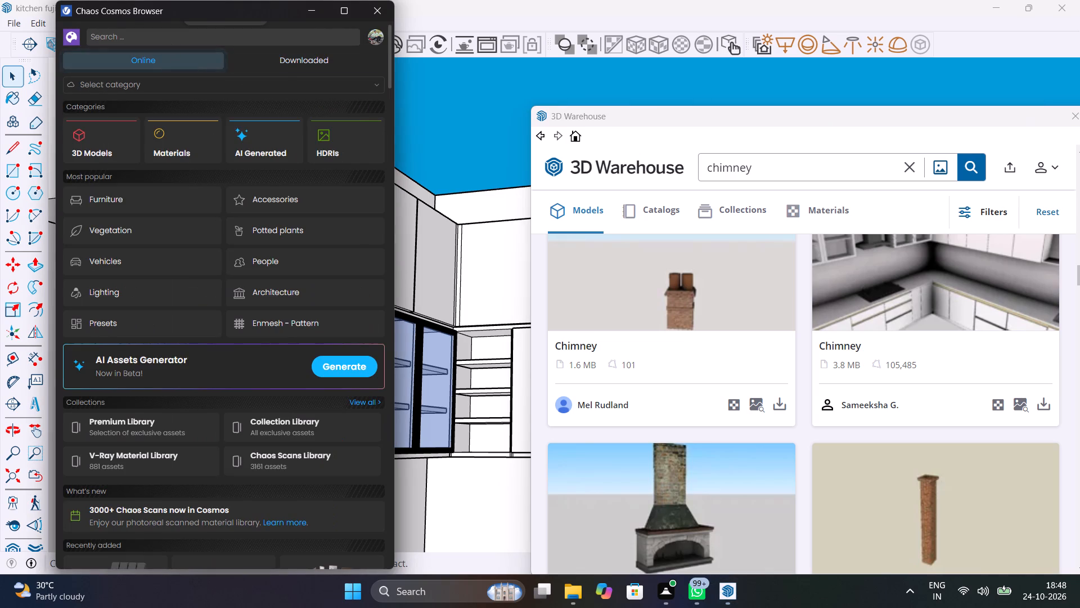
left_click(193, 34)
type("chim")
type("ney")
key("Return")
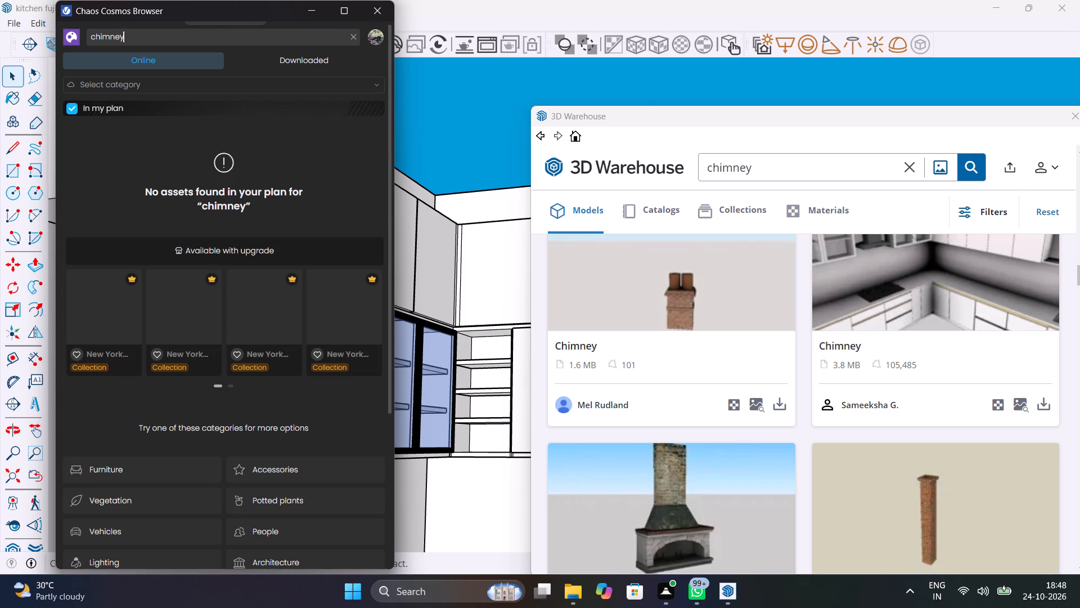
left_click(372, 10)
Return to 3D Warehouse and compare the "chimney" model results for a kitchen hood.
left_click_drag(834, 138, 677, 101)
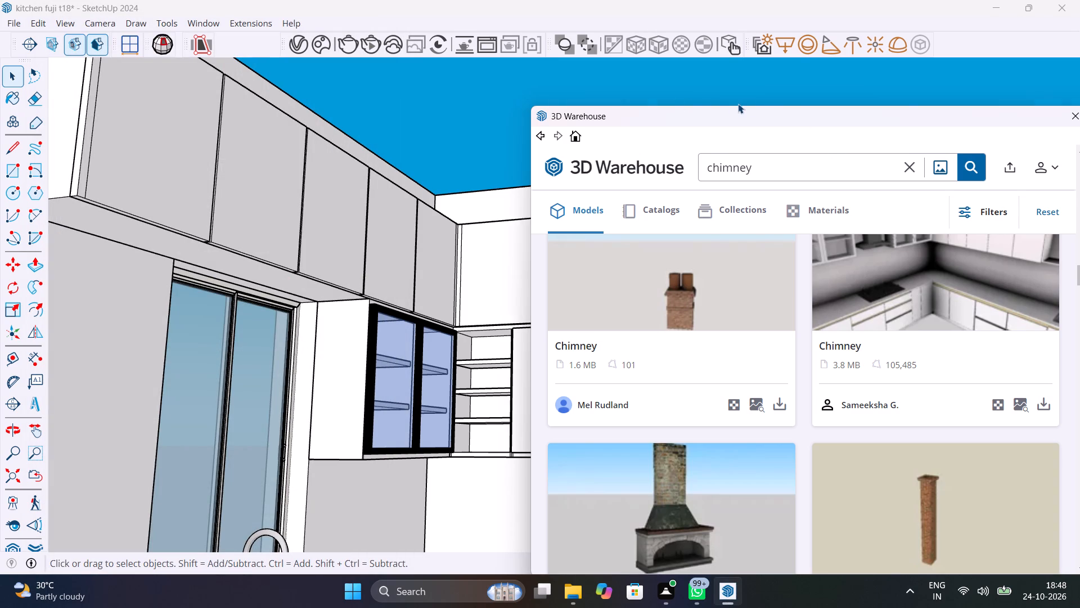
left_click_drag(804, 114, 478, 47)
scroll(461, 249, "down", 5)
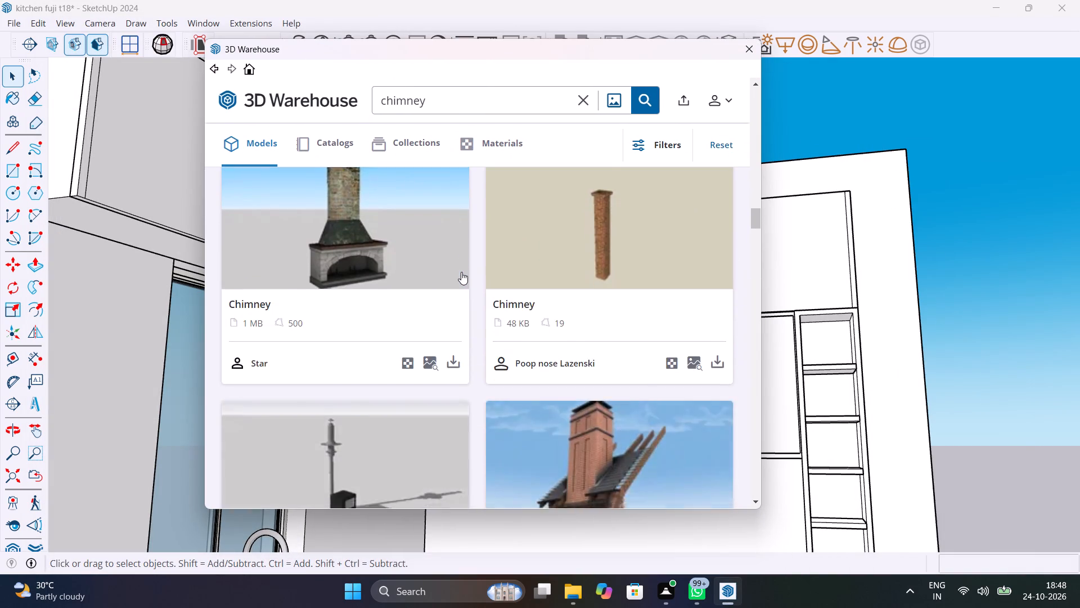
scroll(461, 272, "down", 14)
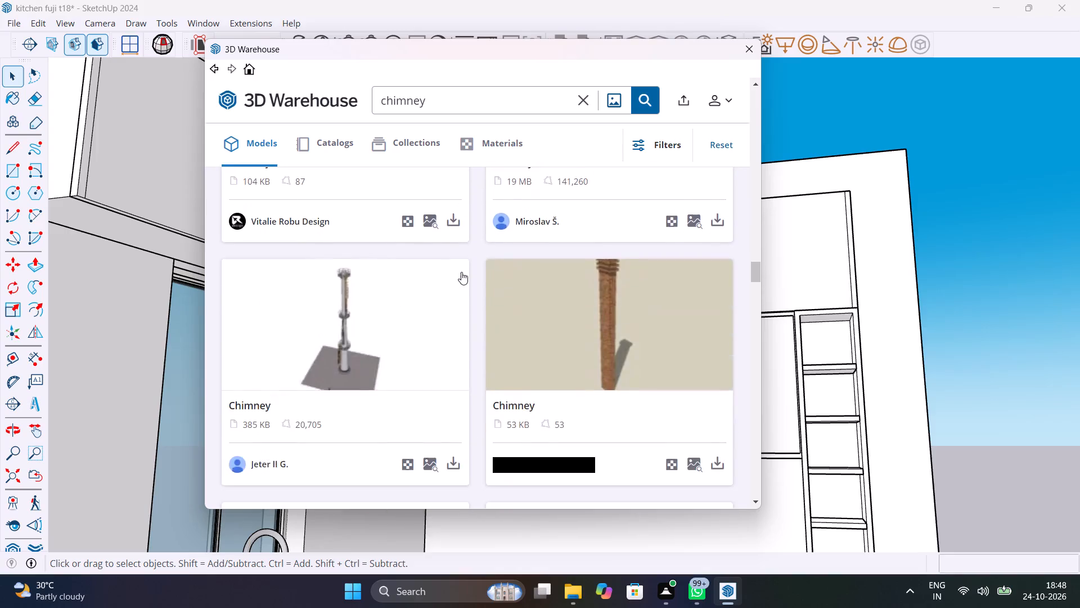
scroll(461, 272, "down", 13)
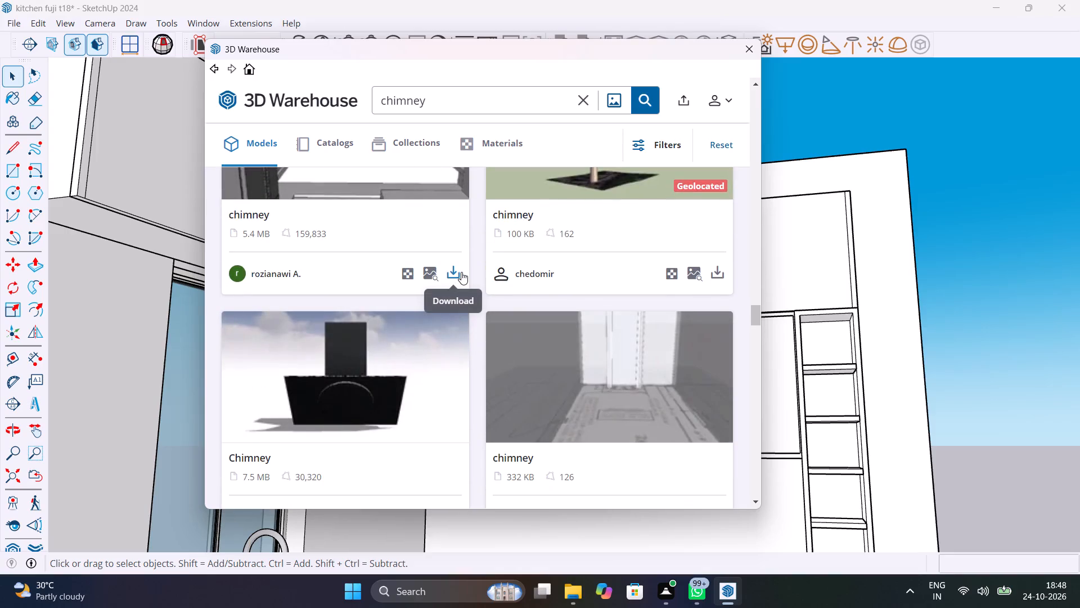
scroll(461, 272, "down", 5)
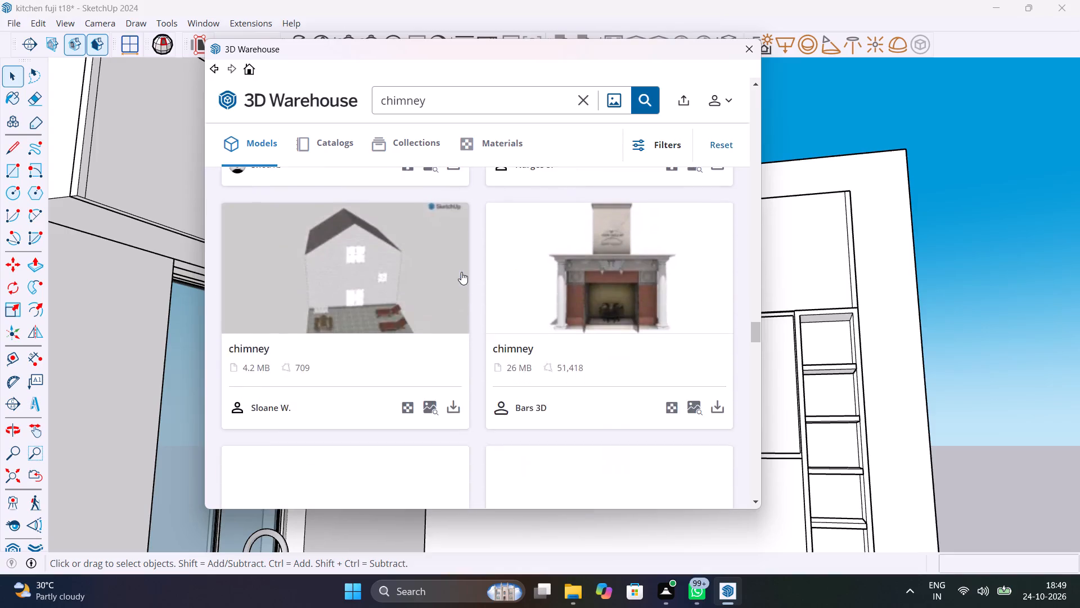
scroll(461, 272, "down", 4)
scroll(461, 272, "up", 18)
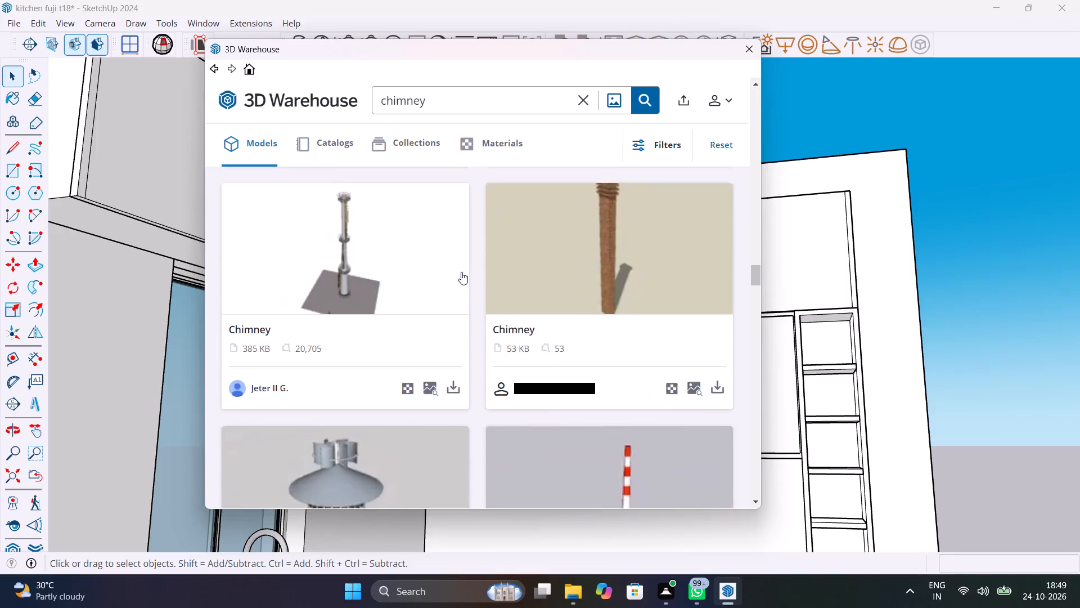
scroll(461, 272, "up", 20)
scroll(461, 272, "up", 6)
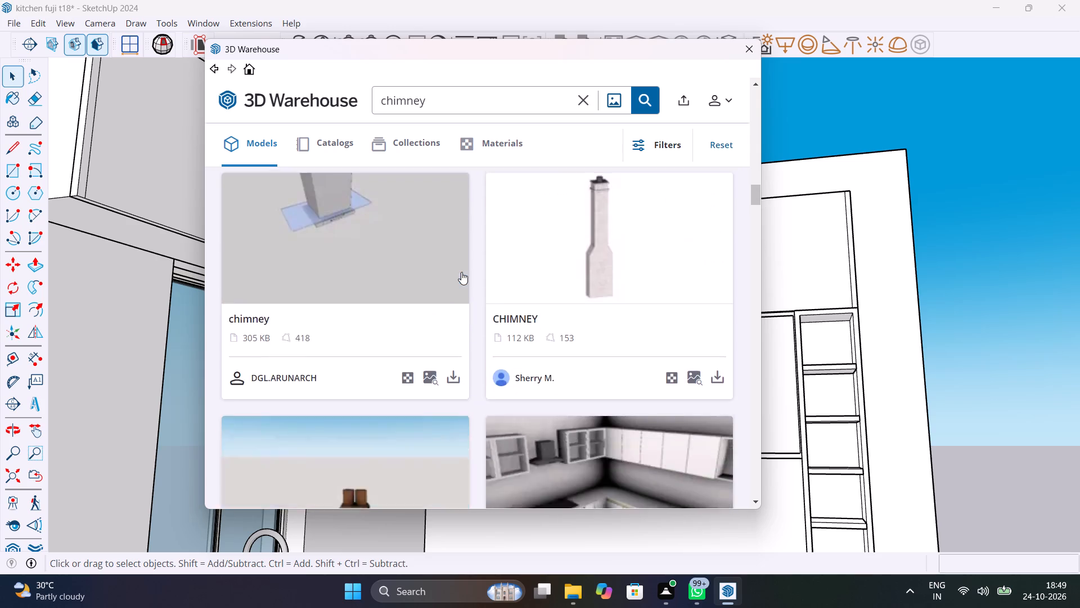
scroll(461, 272, "up", 13)
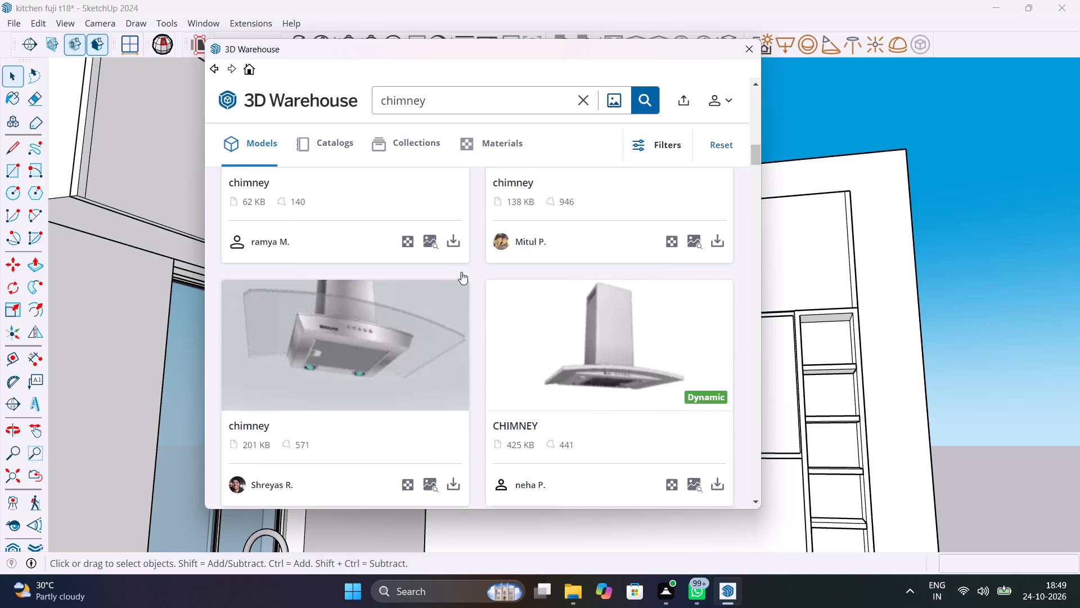
scroll(461, 272, "up", 6)
scroll(461, 272, "down", 3)
scroll(461, 272, "up", 1)
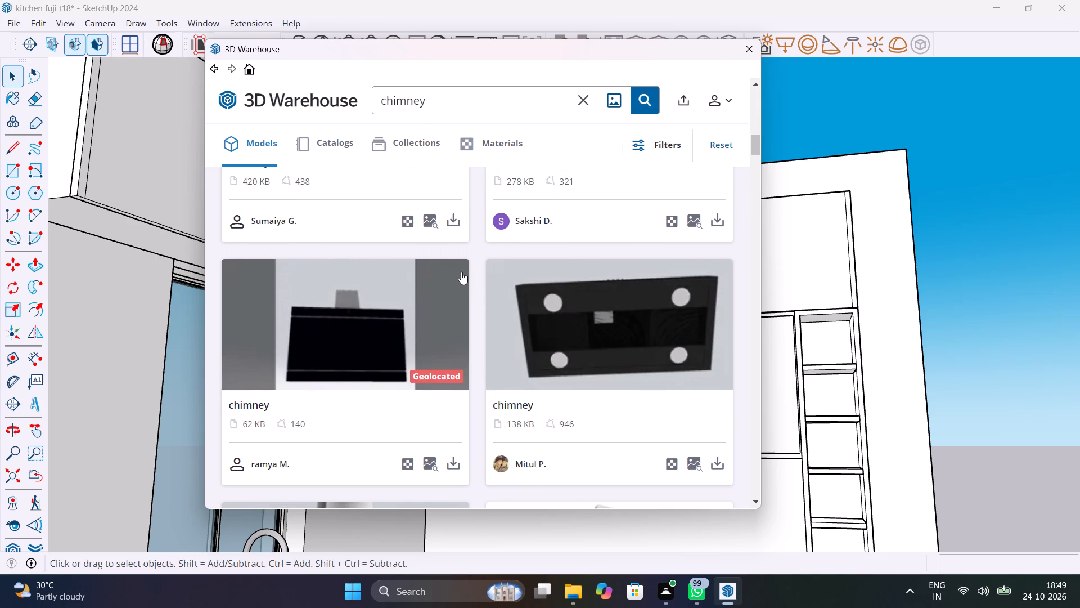
scroll(461, 272, "up", 6)
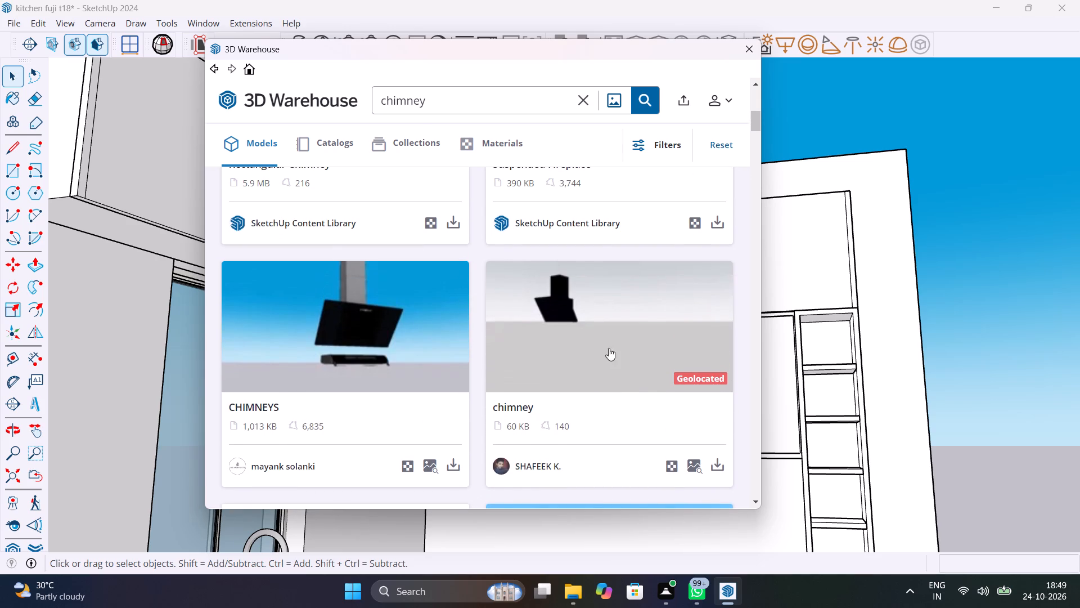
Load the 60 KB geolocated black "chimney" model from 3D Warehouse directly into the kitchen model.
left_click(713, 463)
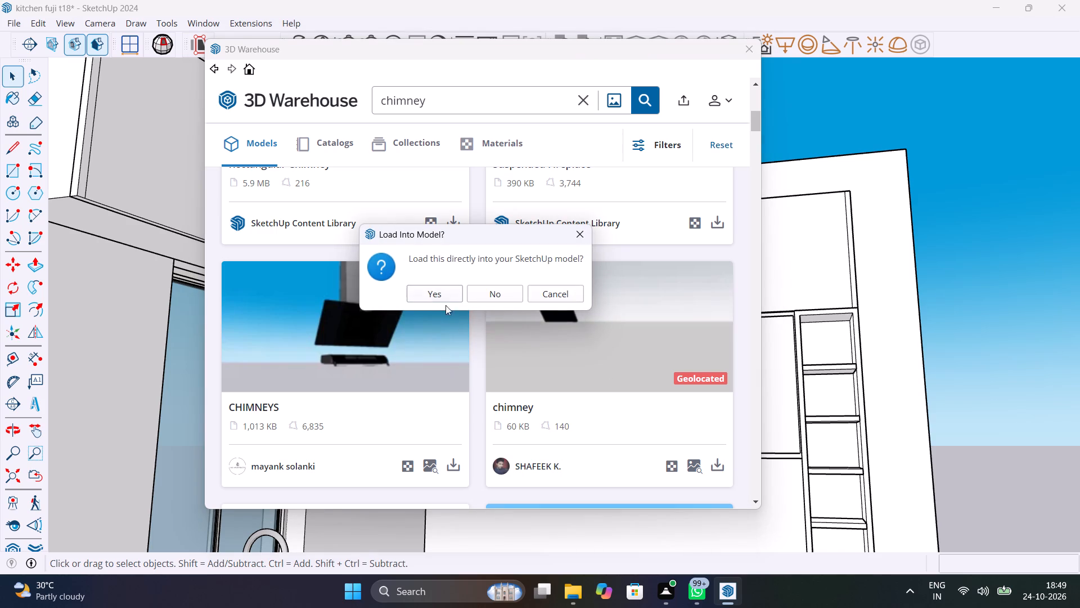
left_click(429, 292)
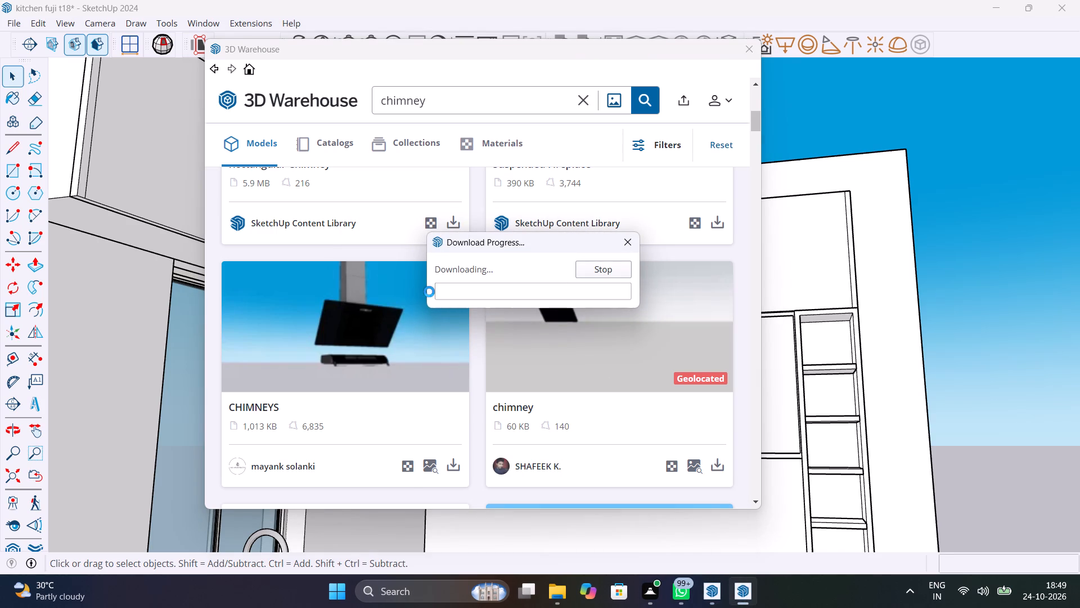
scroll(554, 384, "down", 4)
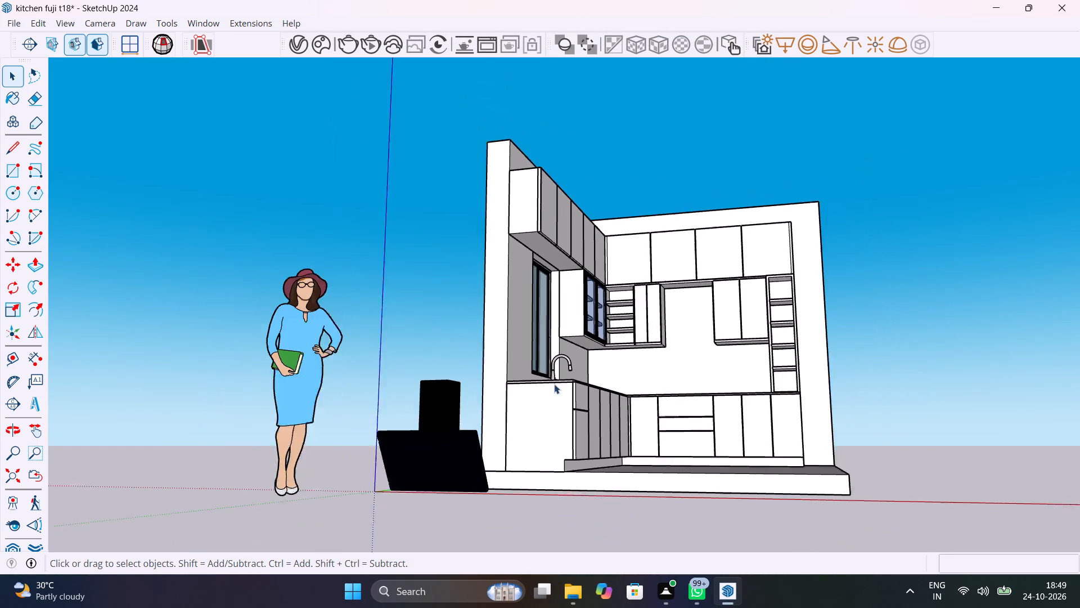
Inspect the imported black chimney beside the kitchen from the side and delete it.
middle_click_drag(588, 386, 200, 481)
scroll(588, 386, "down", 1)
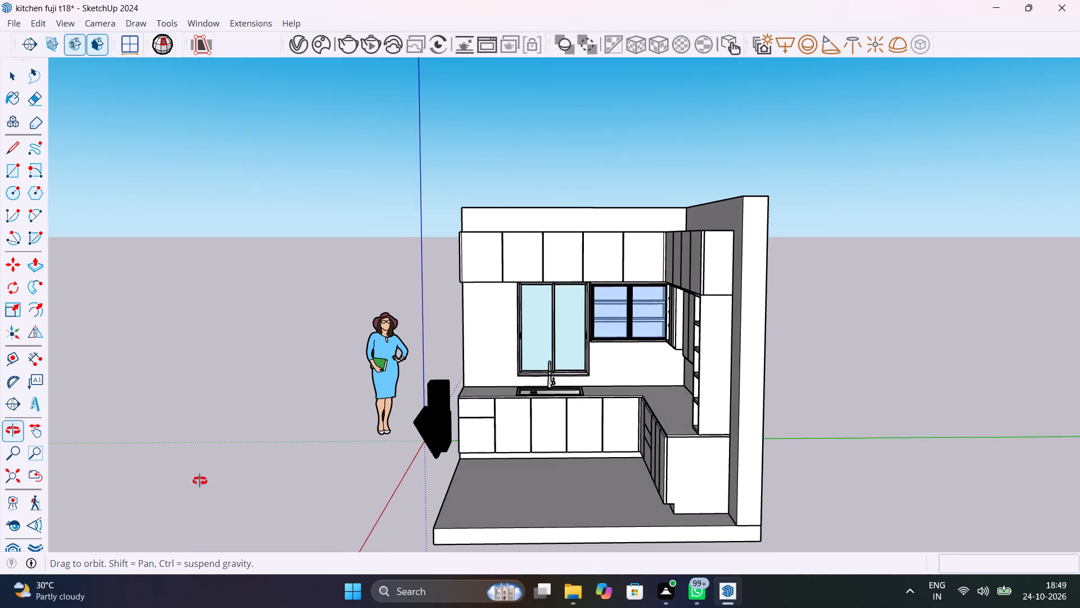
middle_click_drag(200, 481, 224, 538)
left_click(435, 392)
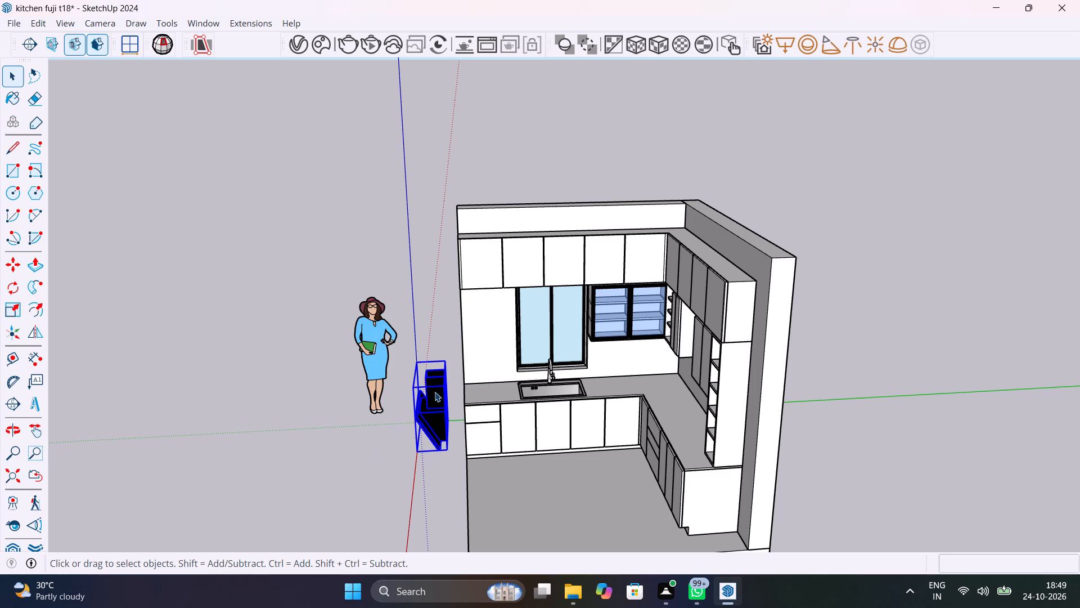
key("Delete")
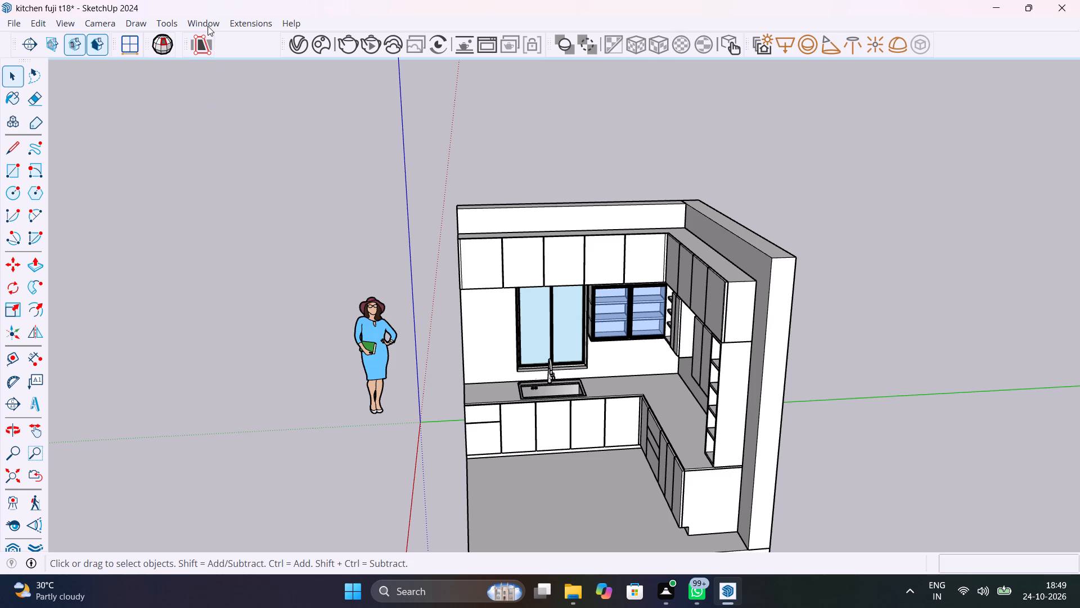
Reopen 3D Warehouse and look through the "chimney" results for a different kitchen hood model.
left_click(220, 24)
left_click(252, 125)
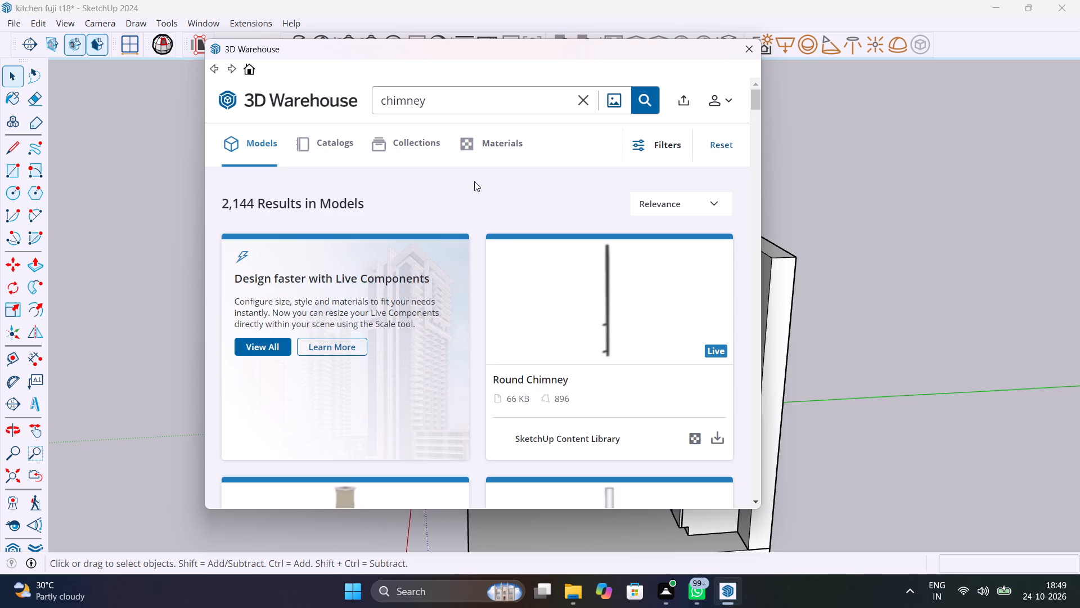
scroll(524, 238, "down", 5)
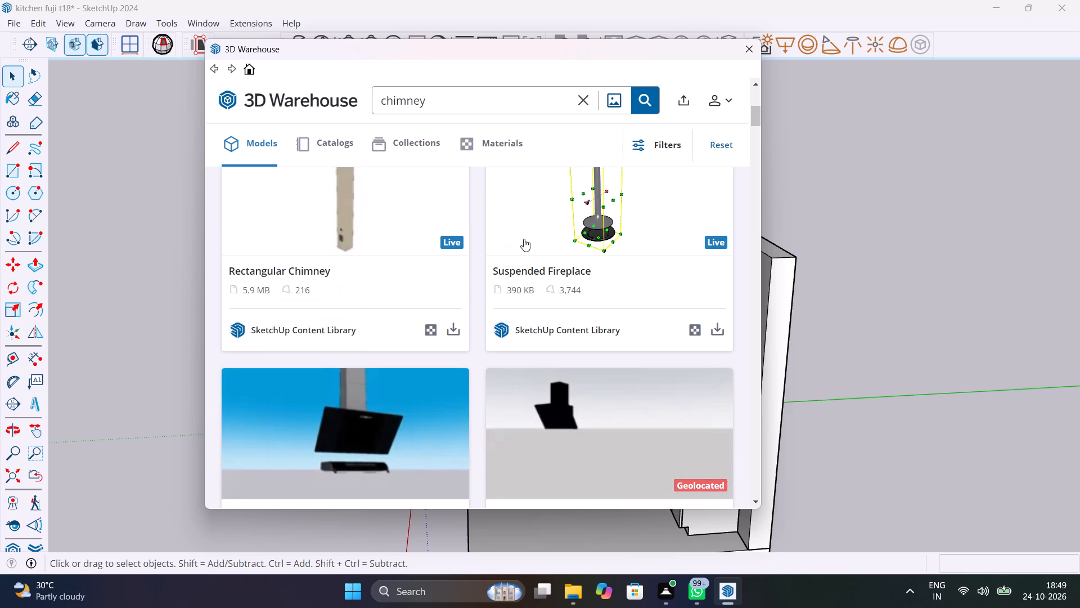
scroll(524, 239, "down", 9)
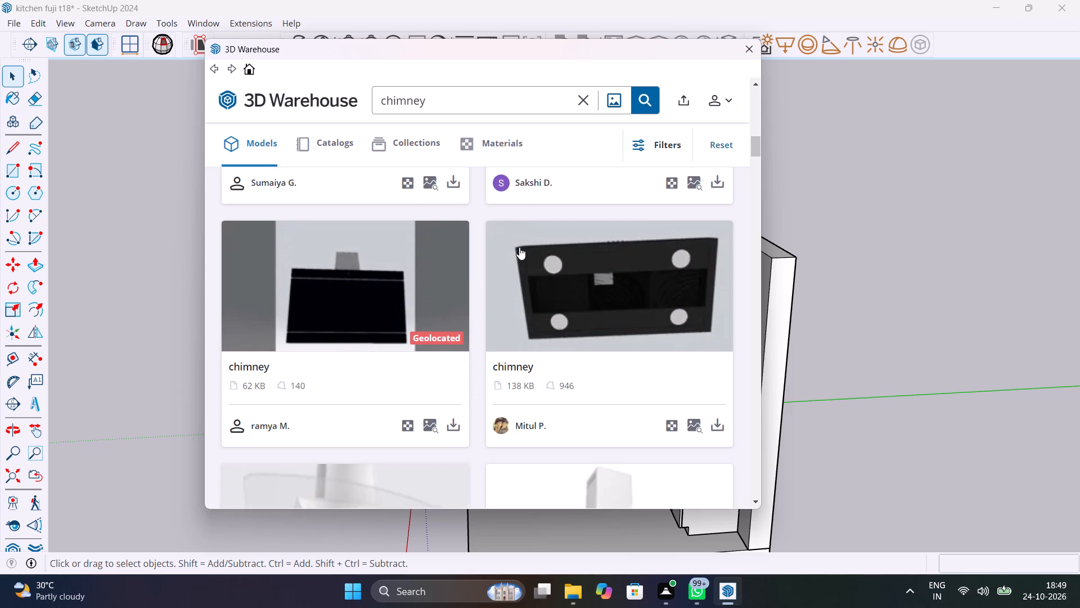
scroll(519, 247, "down", 2)
scroll(519, 247, "up", 3)
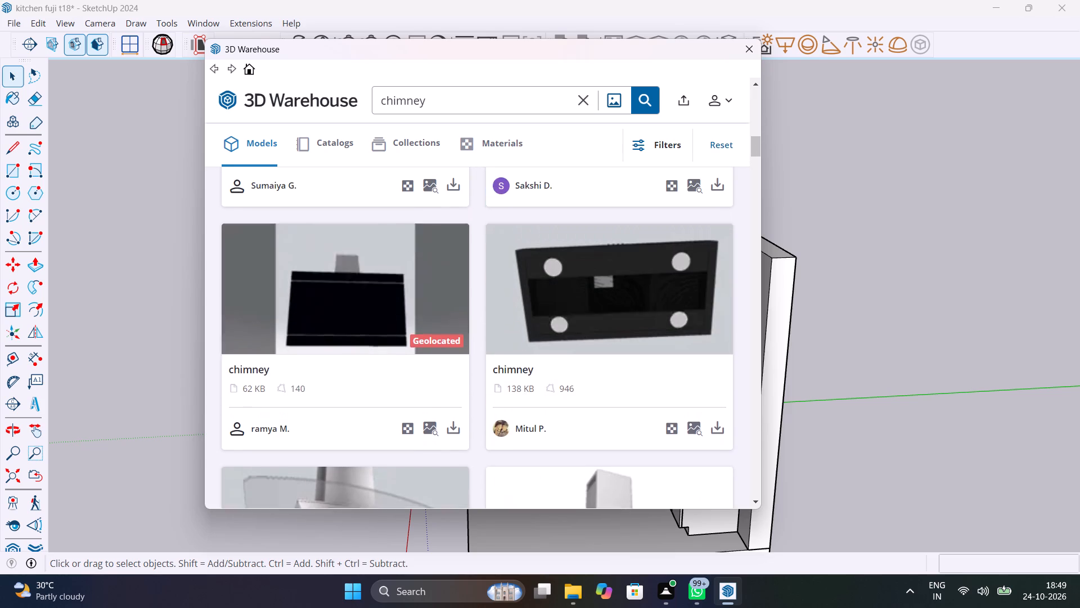
scroll(519, 247, "down", 3)
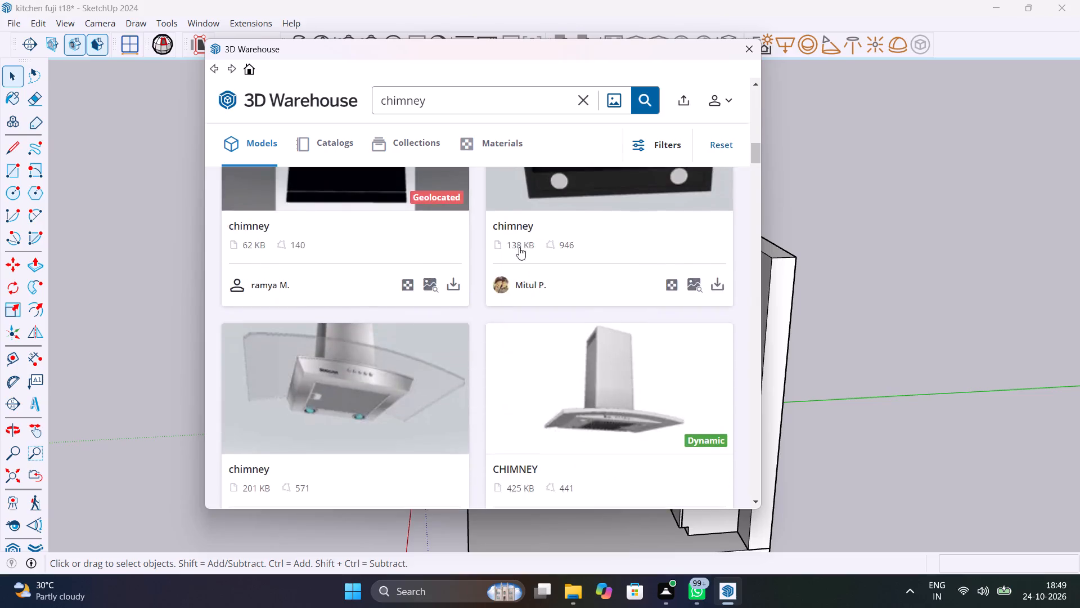
scroll(519, 247, "down", 6)
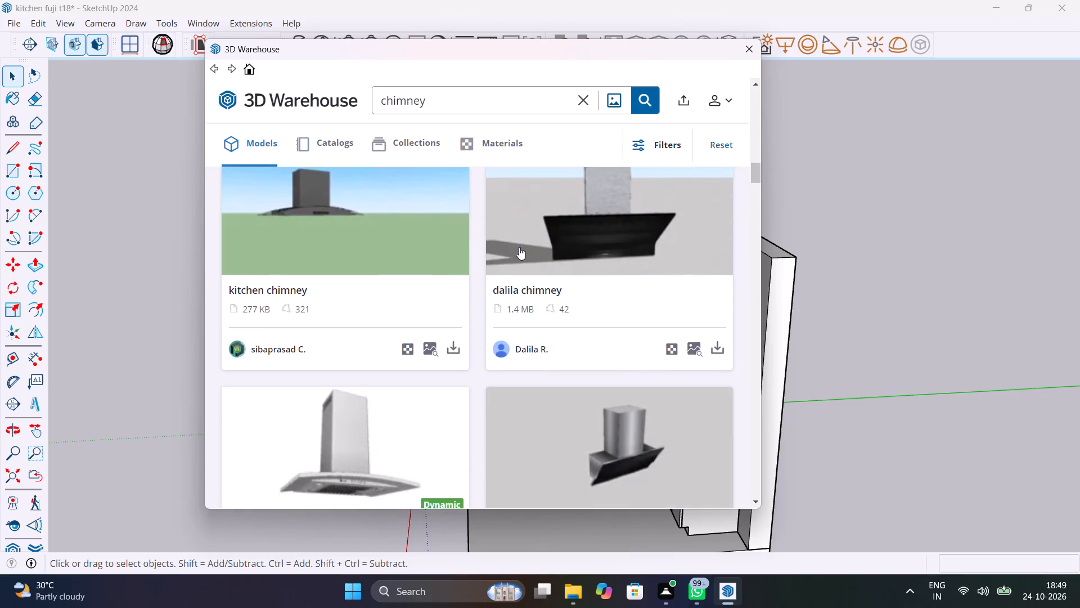
scroll(519, 247, "down", 12)
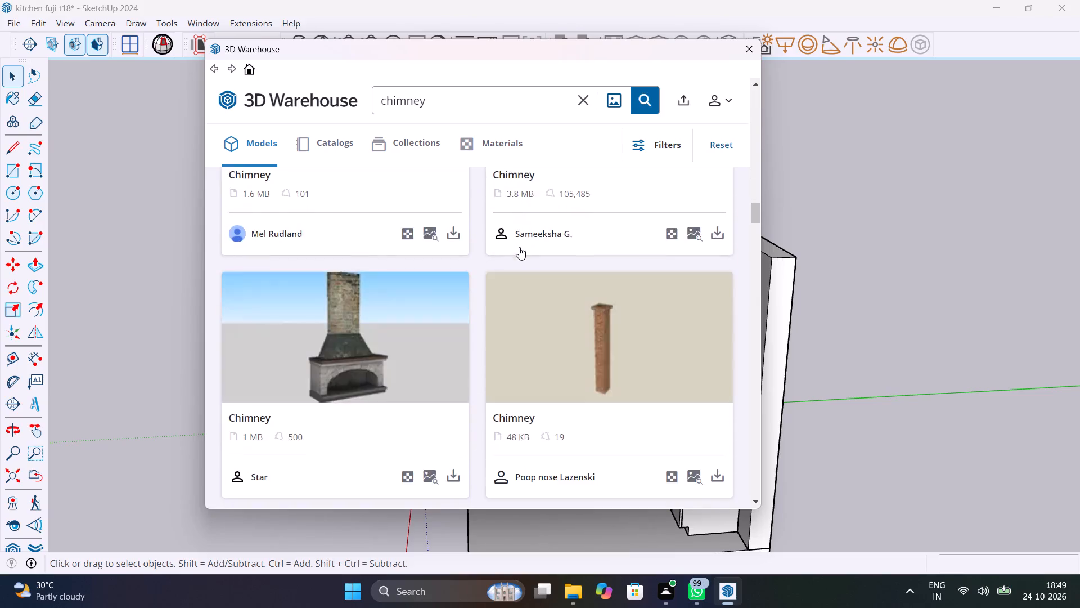
scroll(519, 247, "down", 16)
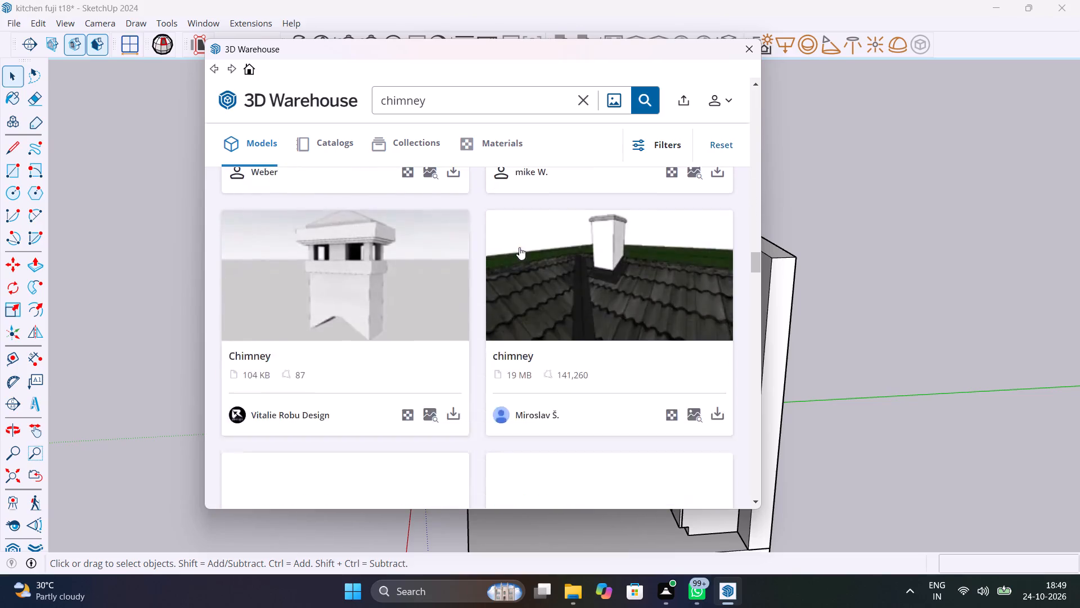
scroll(519, 247, "down", 8)
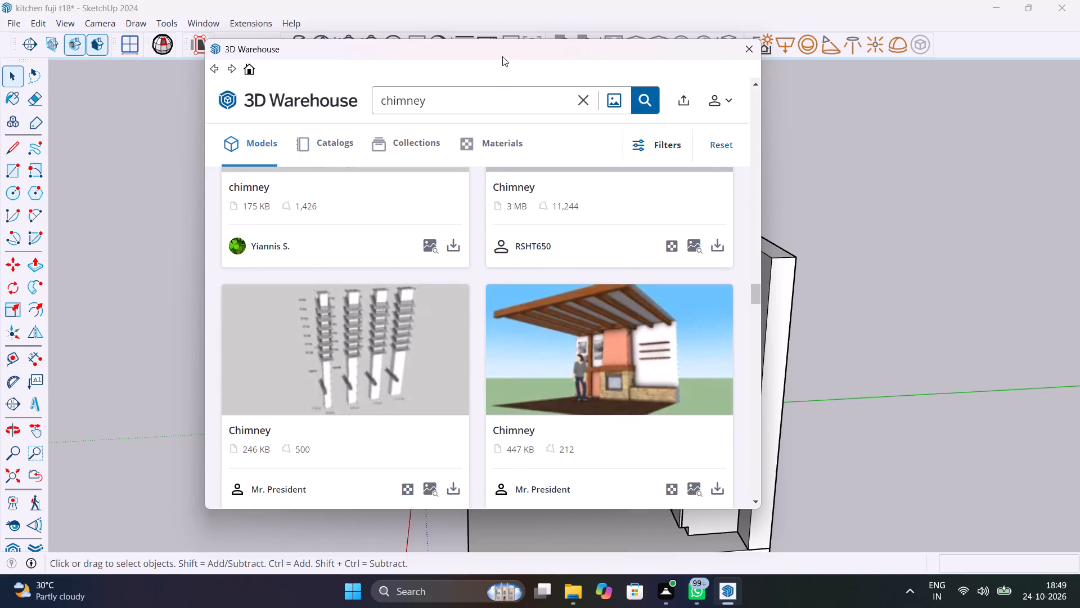
Search the Chaos Cosmos library for "chimney" and check its offered assets for a kitchen hood.
left_click_drag(505, 48, 772, 48)
left_click(322, 50)
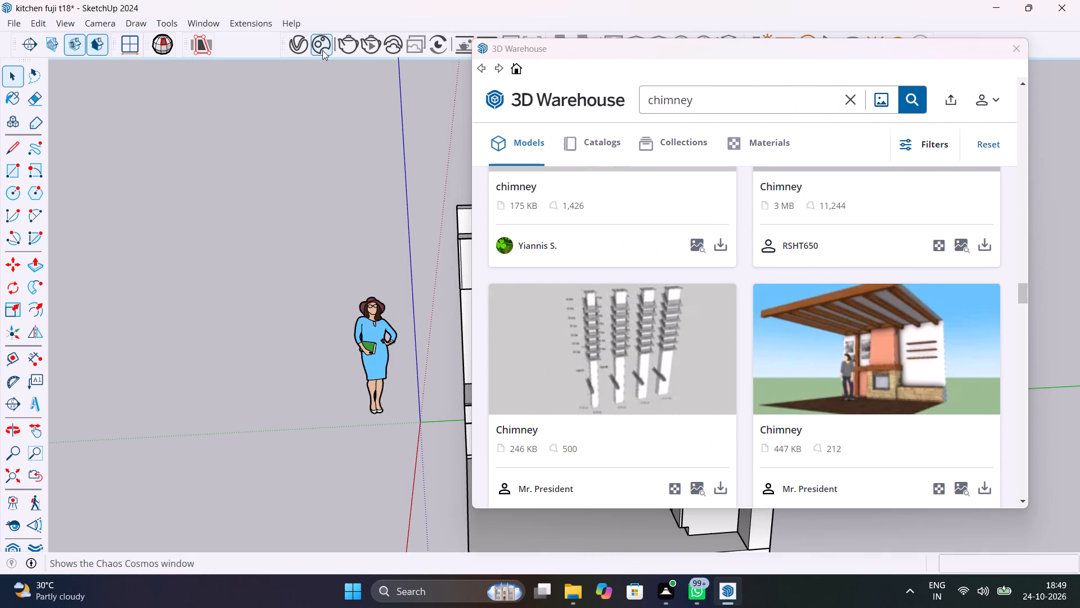
left_click(209, 42)
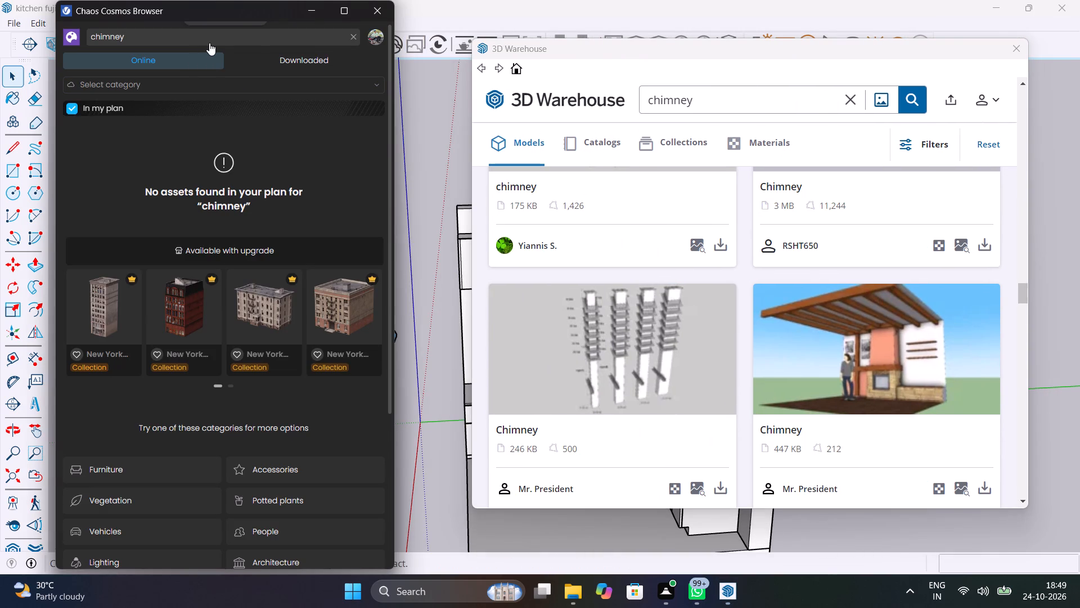
key("BackSpace")
key("BackSpace")
key("BackSpace")
key("BackSpace")
key("BackSpace")
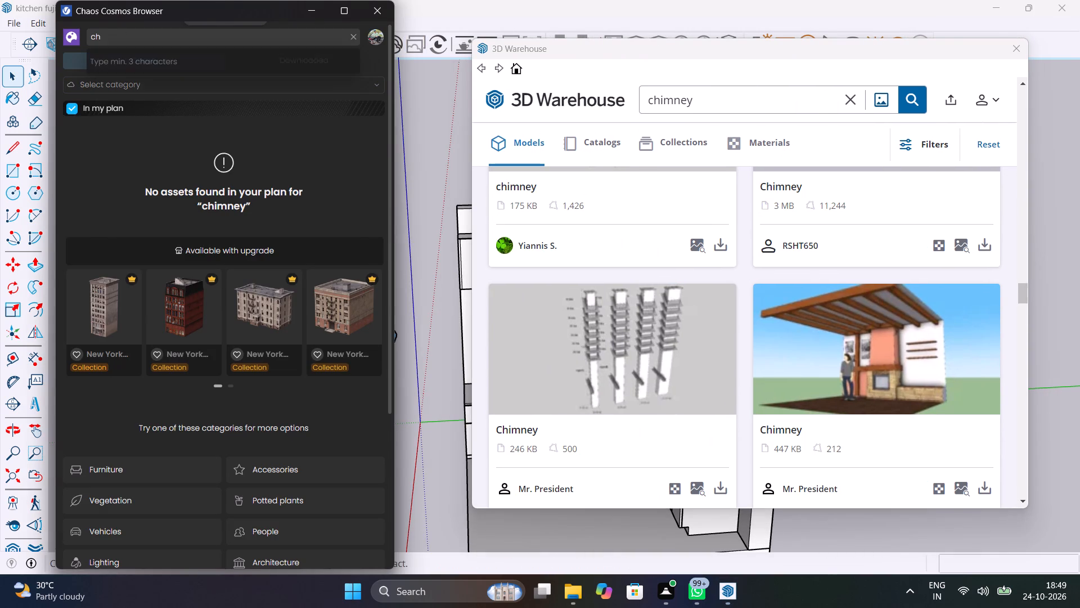
key("BackSpace")
key("BackSpace")
key("BackSpace")
type("chim")
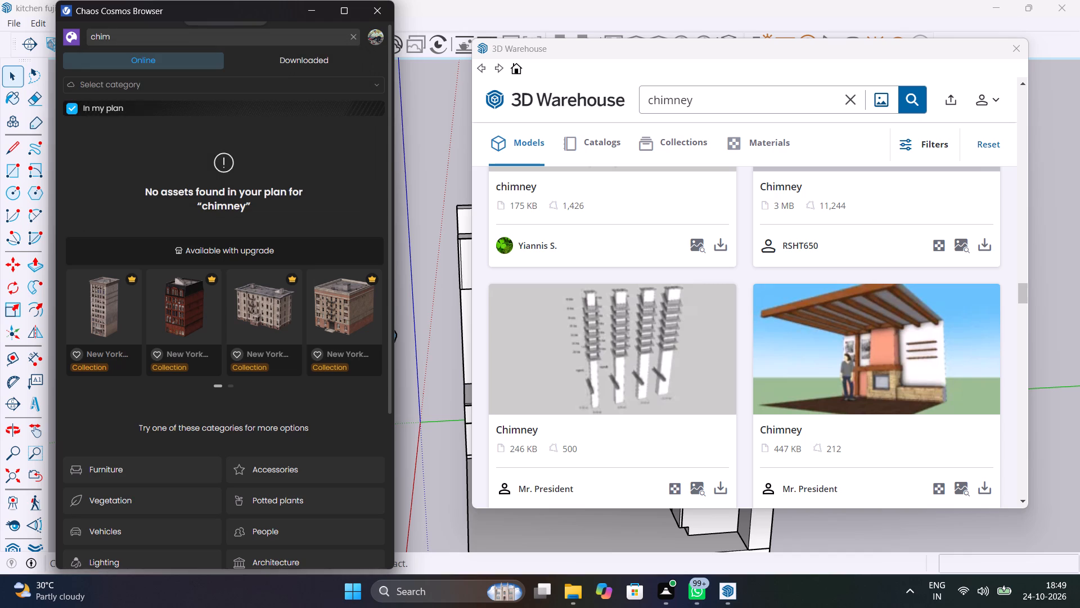
type("ney")
key("Return")
key("Return")
key("Return")
key("Return")
key("Return")
key("Return")
left_click(374, 10)
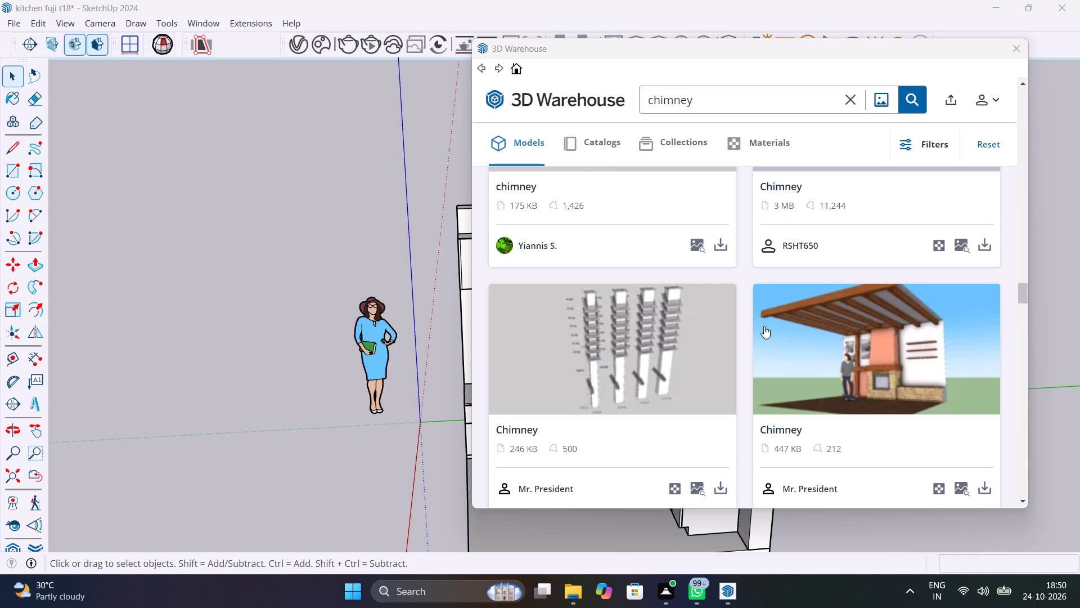
Find the 7.5 MB black angled "Chimney" hood in the 3D Warehouse results and load it directly into the kitchen model.
scroll(764, 325, "up", 2)
scroll(764, 325, "down", 11)
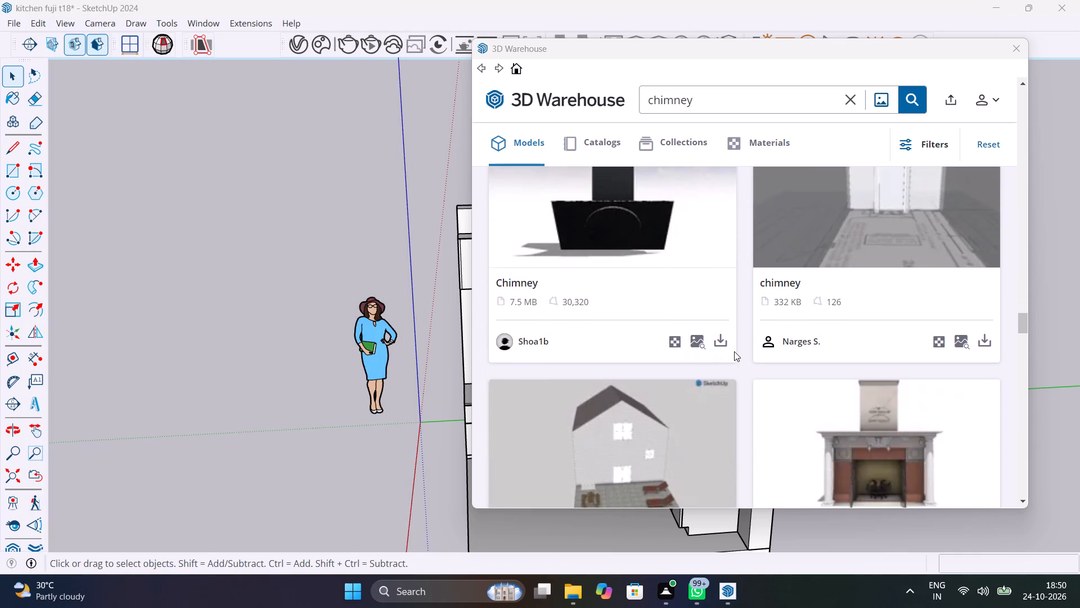
scroll(734, 351, "up", 2)
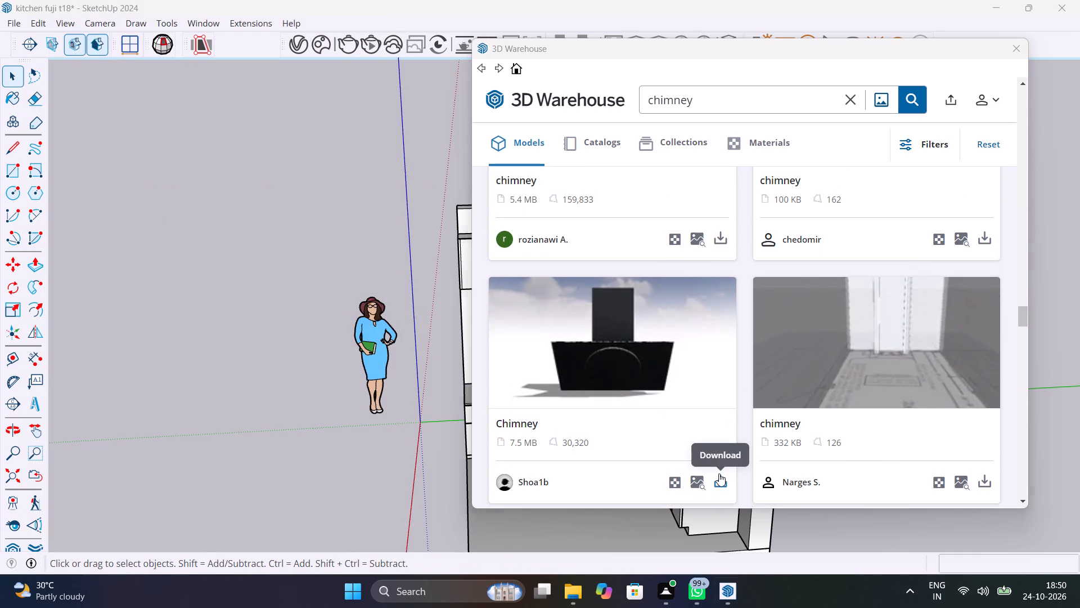
left_click(719, 473)
left_click(710, 295)
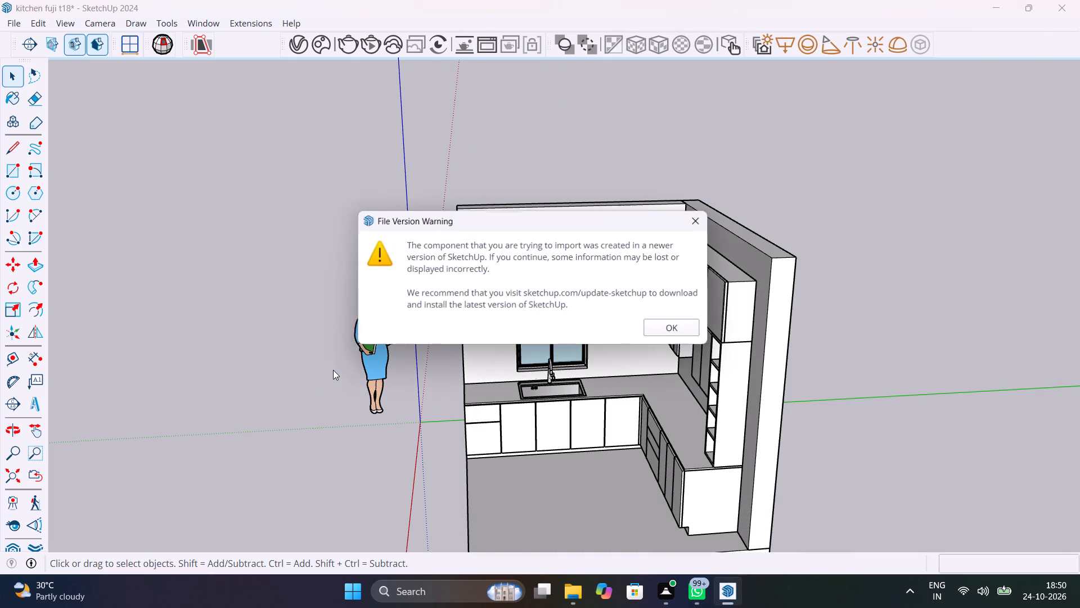
left_click(672, 332)
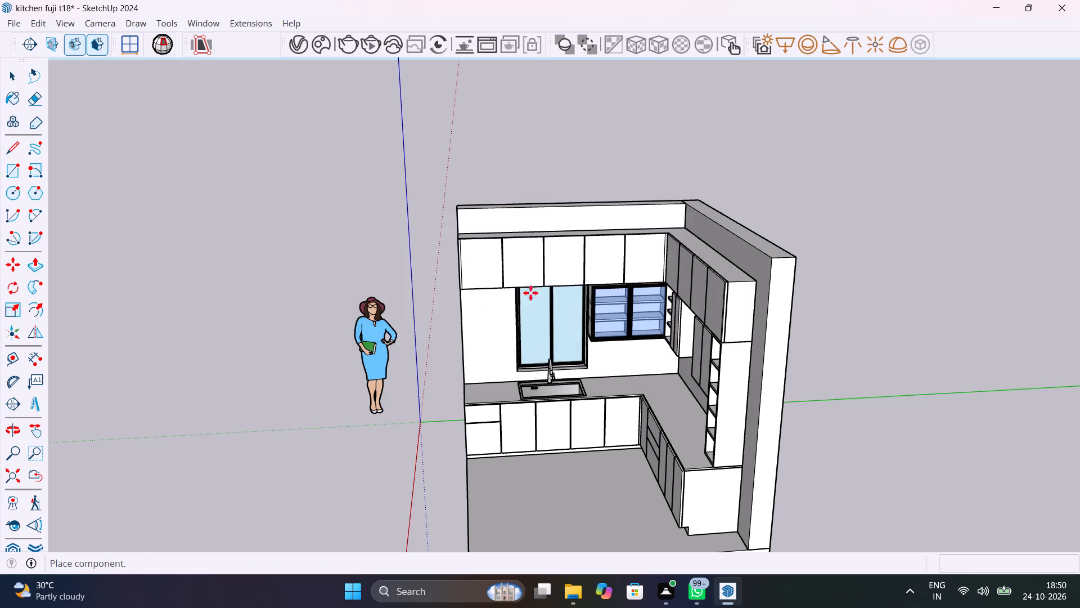
Place the loaded black chimney in the open area in front of the kitchen.
scroll(312, 426, "up", 9)
middle_click_drag(315, 423, 263, 385)
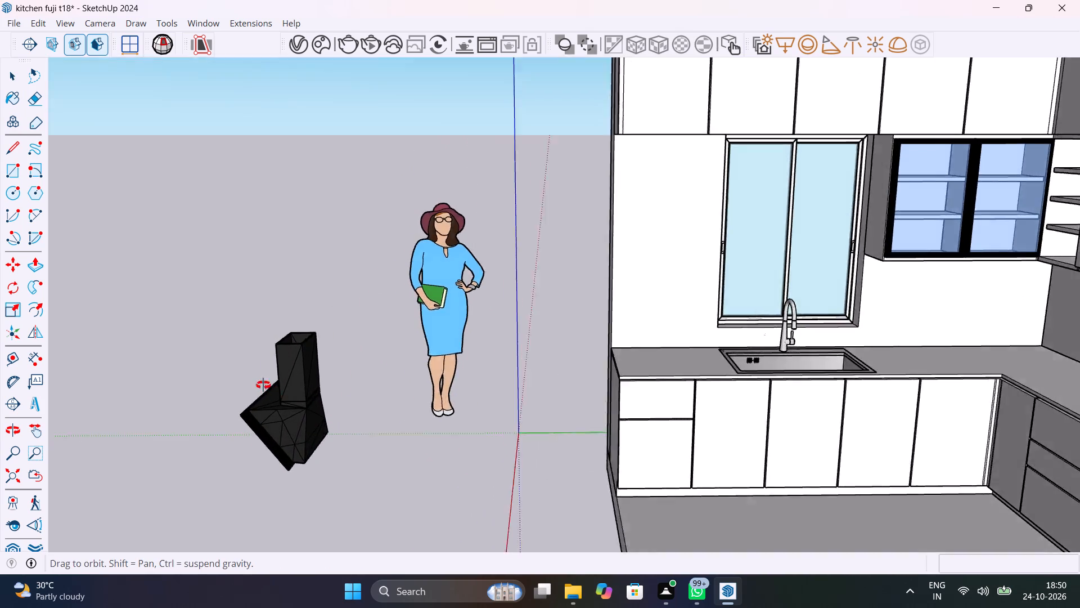
middle_click_drag(263, 385, 608, 294)
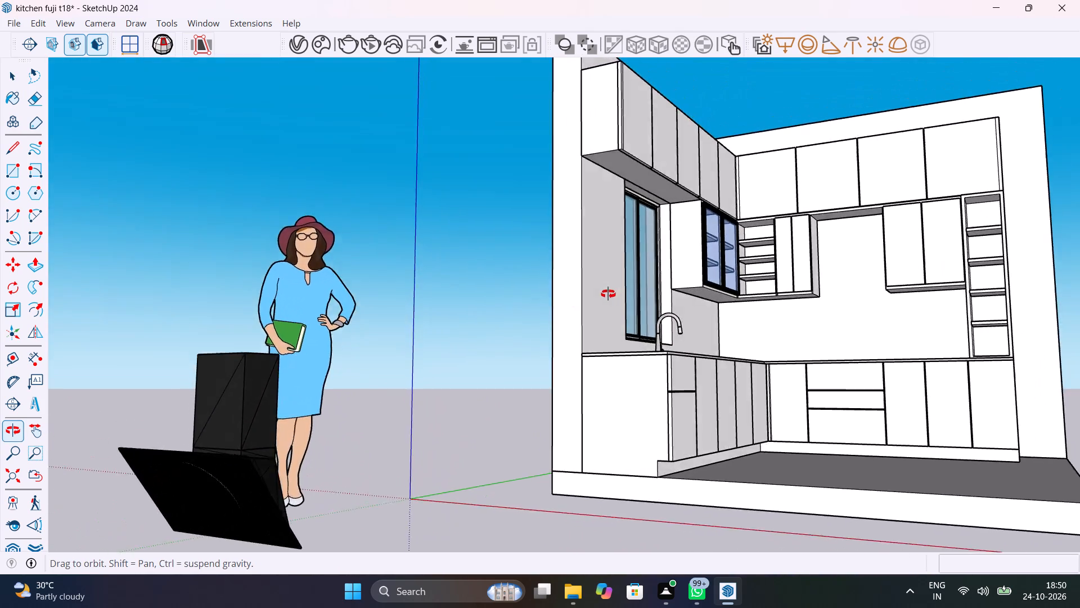
middle_click_drag(608, 294, 614, 248)
middle_click_drag(448, 351, 448, 370)
scroll(449, 373, "up", 1)
scroll(500, 362, "down", 5)
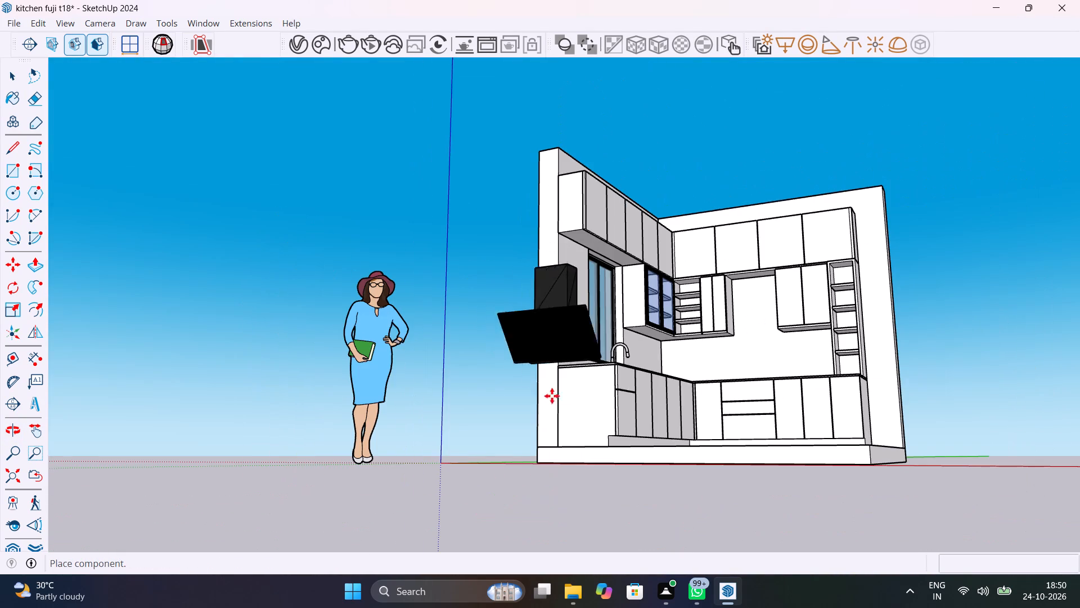
scroll(727, 346, "up", 8)
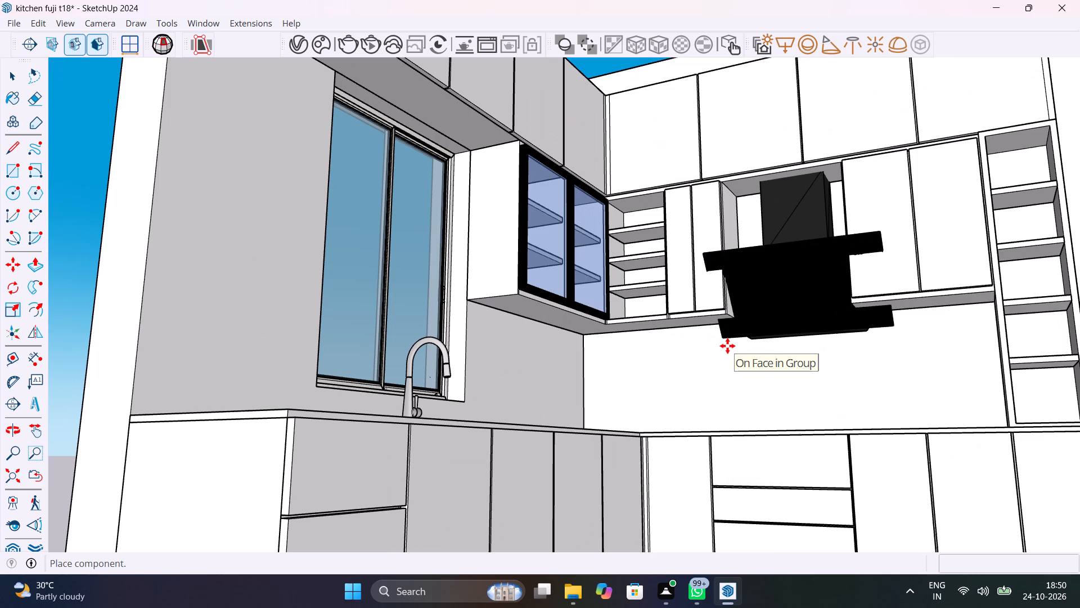
scroll(727, 346, "down", 1)
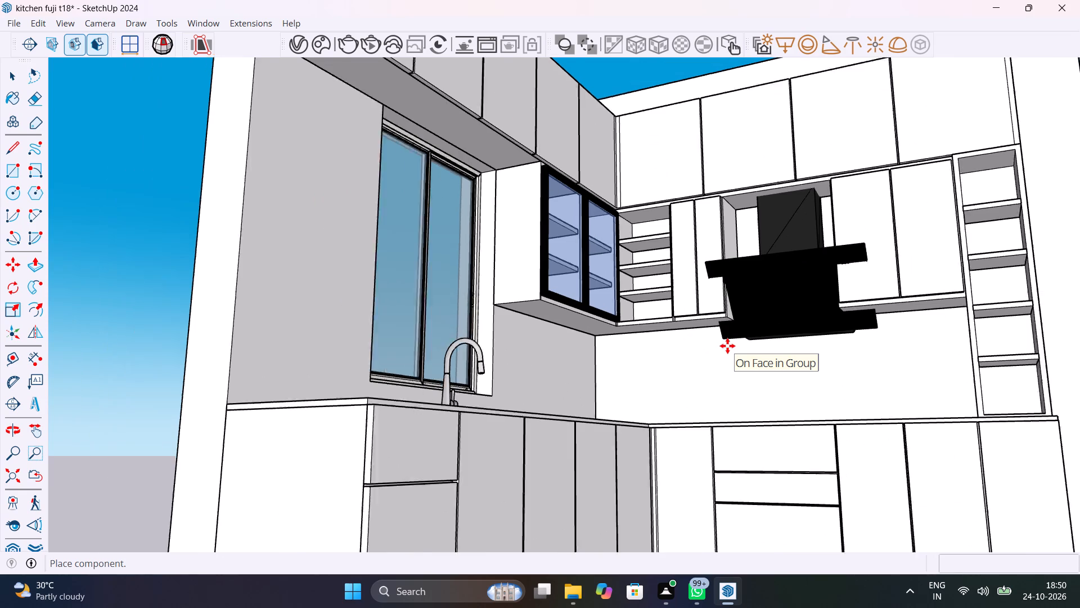
scroll(727, 346, "down", 11)
left_click(640, 493)
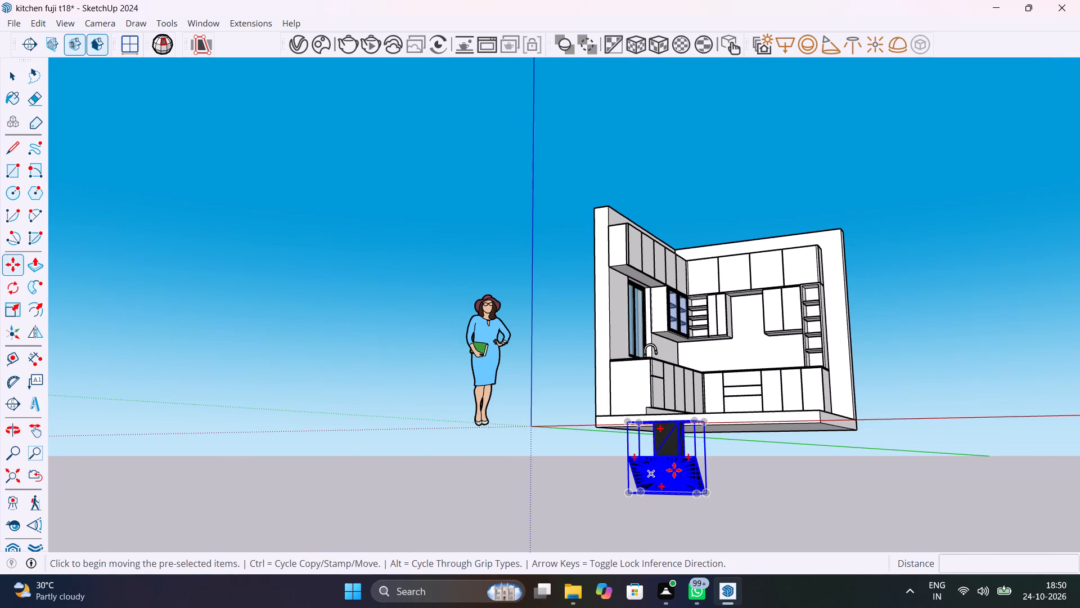
Scale the black chimney down uniformly to about 0.64 of its size.
middle_click_drag(674, 470, 718, 556)
middle_click_drag(700, 462, 646, 367)
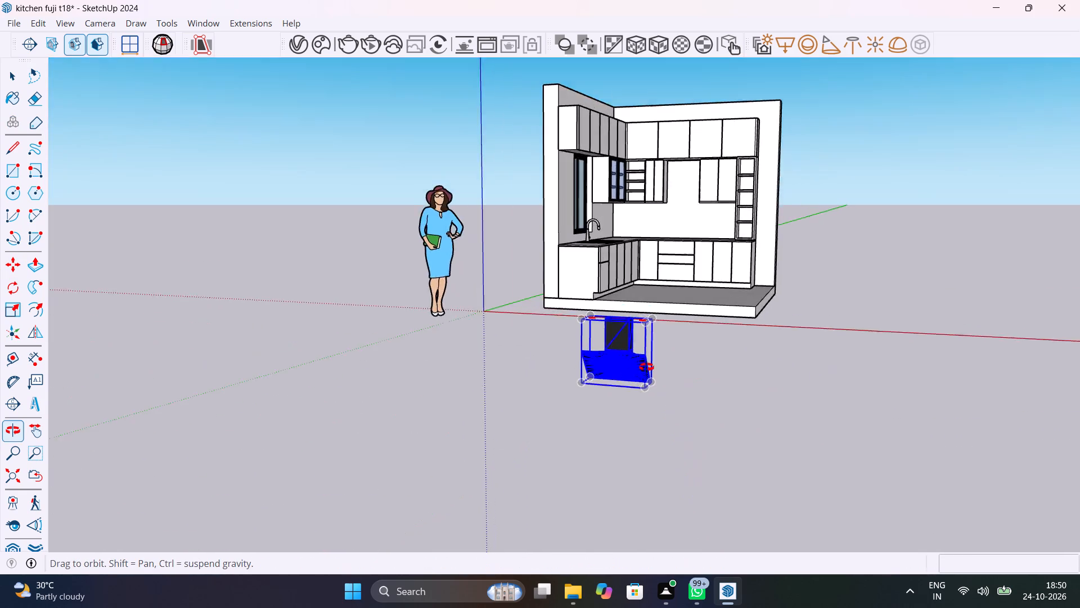
middle_click_drag(646, 367, 676, 476)
scroll(603, 404, "up", 9)
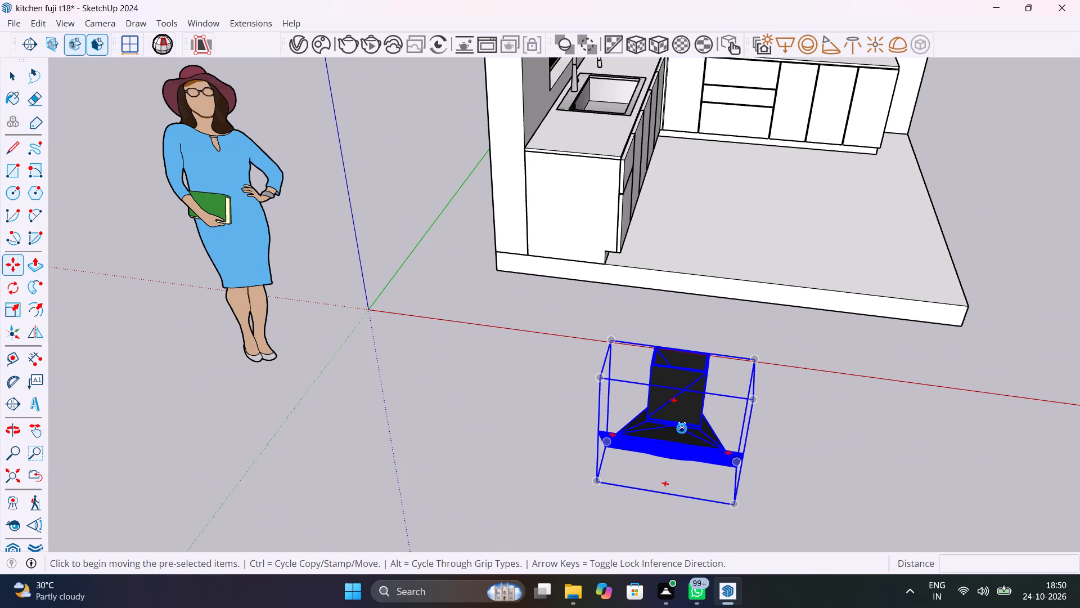
key("s")
left_click(610, 336)
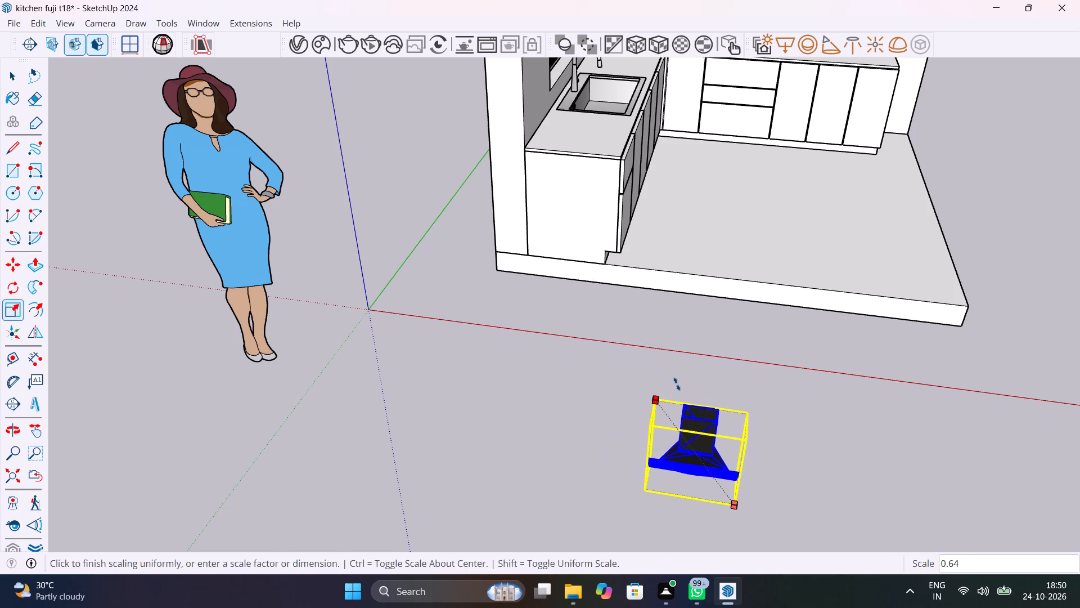
left_click(677, 384)
left_click(702, 415)
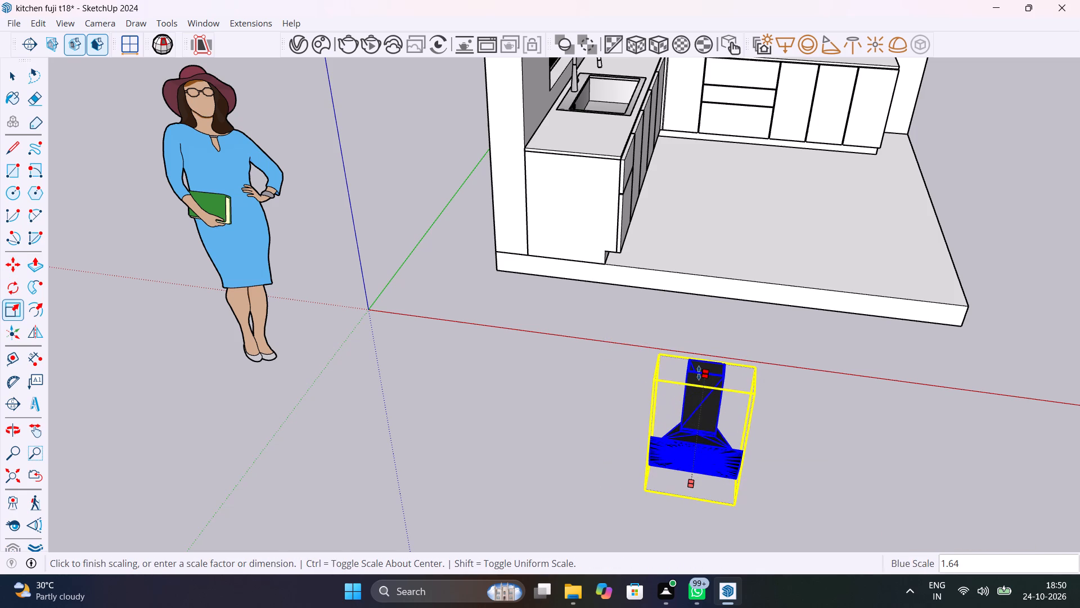
key("Escape")
middle_click_drag(755, 449, 741, 439)
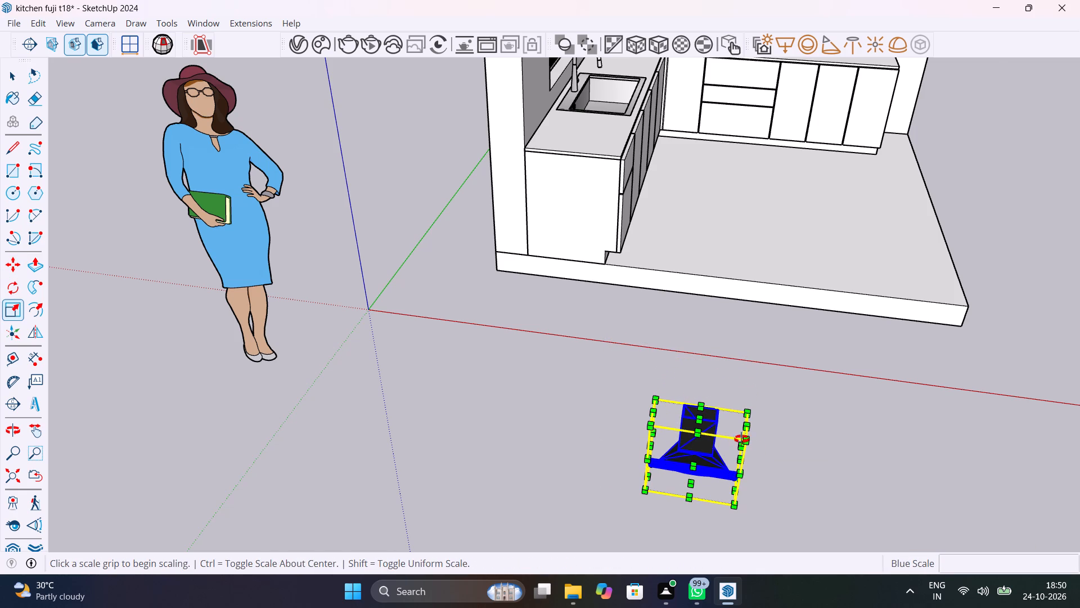
middle_click_drag(741, 439, 657, 355)
key("space")
Move the chimney by its upper back corner to the upper back corner of the gap between the wall cabinets.
left_click(677, 371)
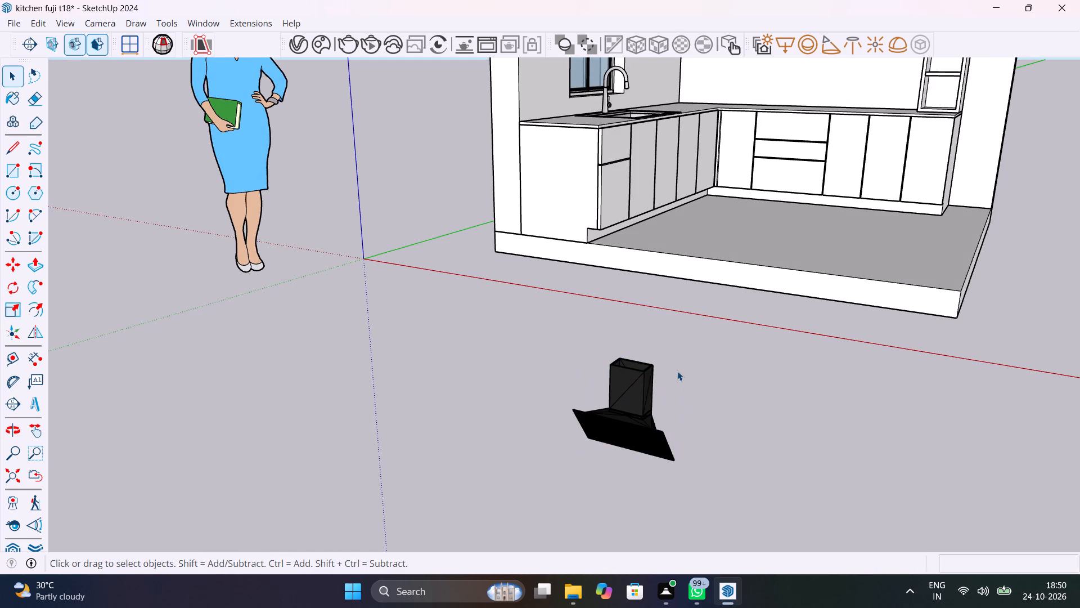
left_click(650, 382)
key("m")
left_click(681, 368)
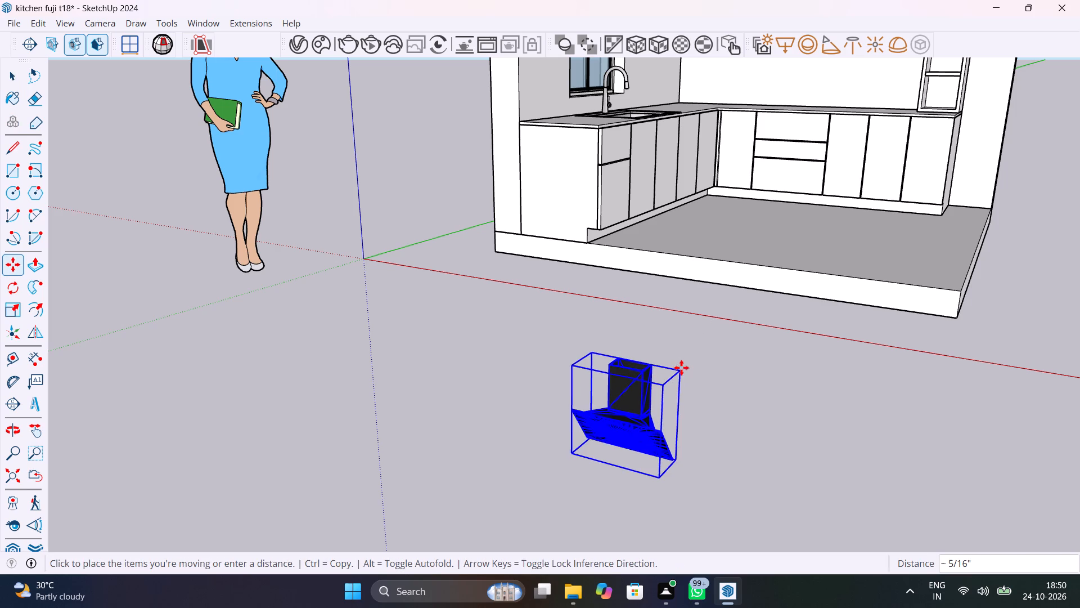
middle_click_drag(724, 254, 648, 489, "shift")
scroll(767, 173, "up", 7)
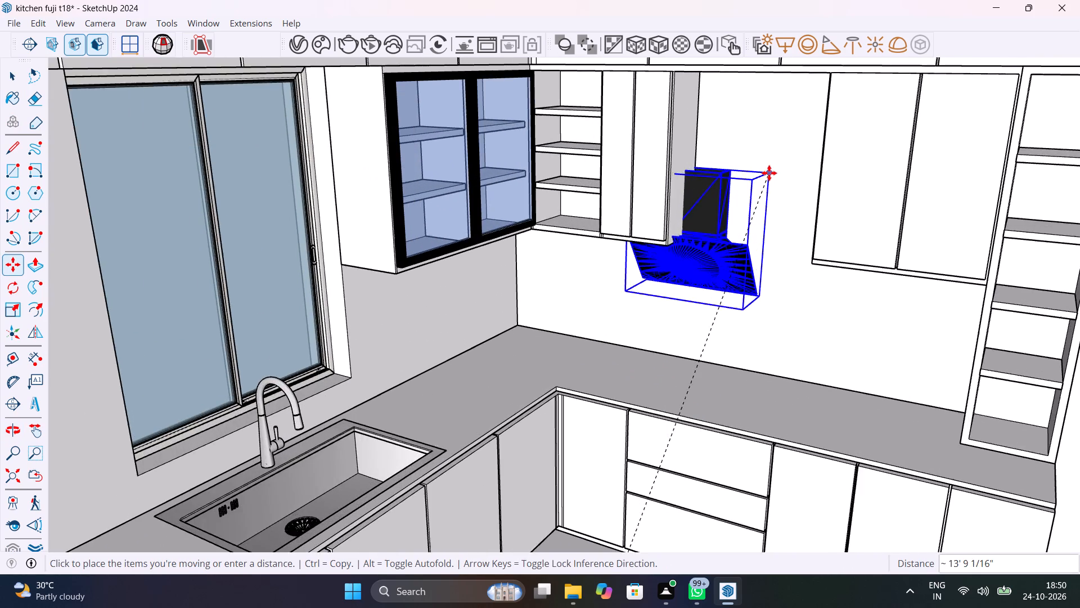
middle_click_drag(784, 196, 791, 245, "shift")
scroll(808, 187, "up", 7)
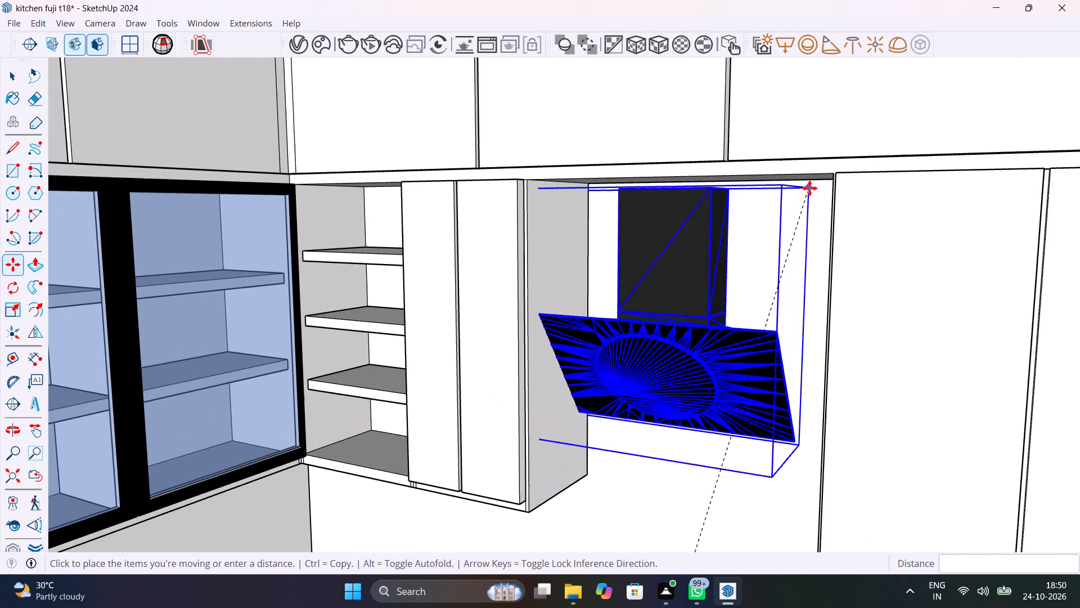
middle_click_drag(822, 205, 879, 135)
scroll(879, 135, "up", 1)
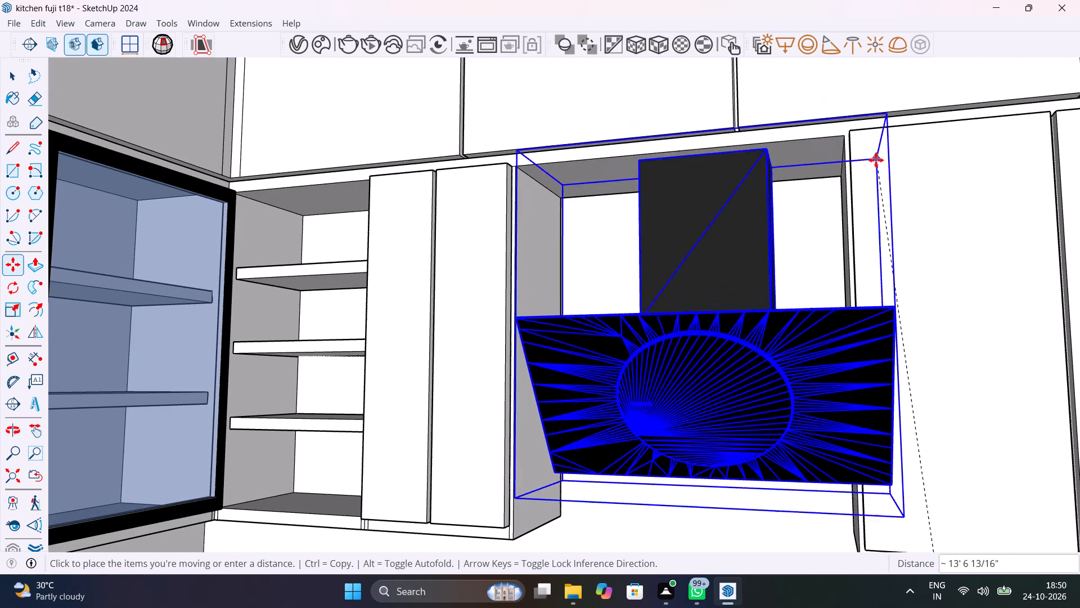
scroll(842, 175, "up", 3)
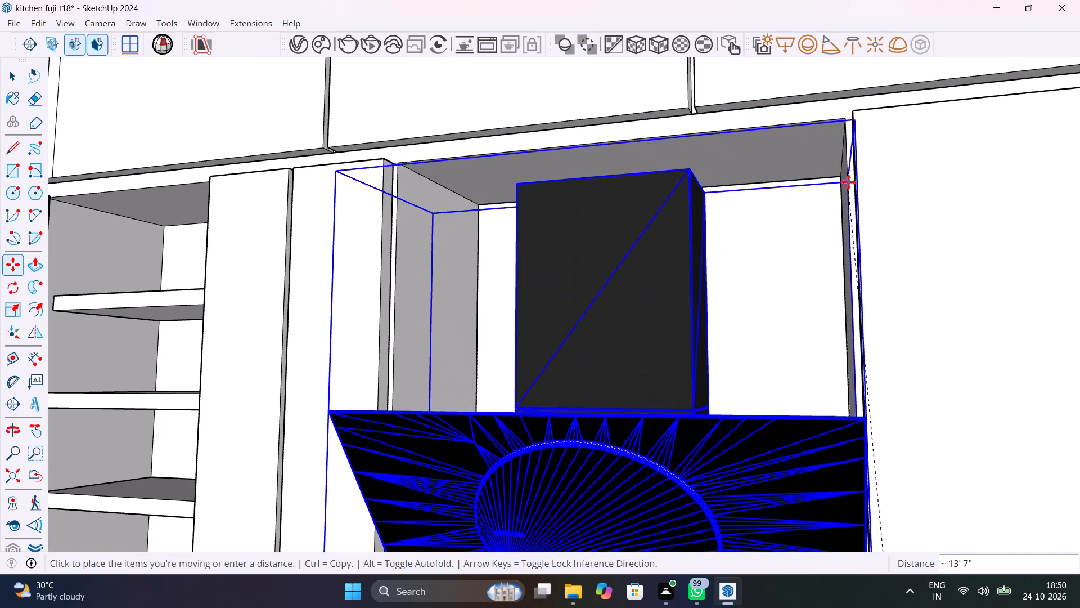
middle_click_drag(860, 173, 921, 182)
scroll(838, 201, "up", 7)
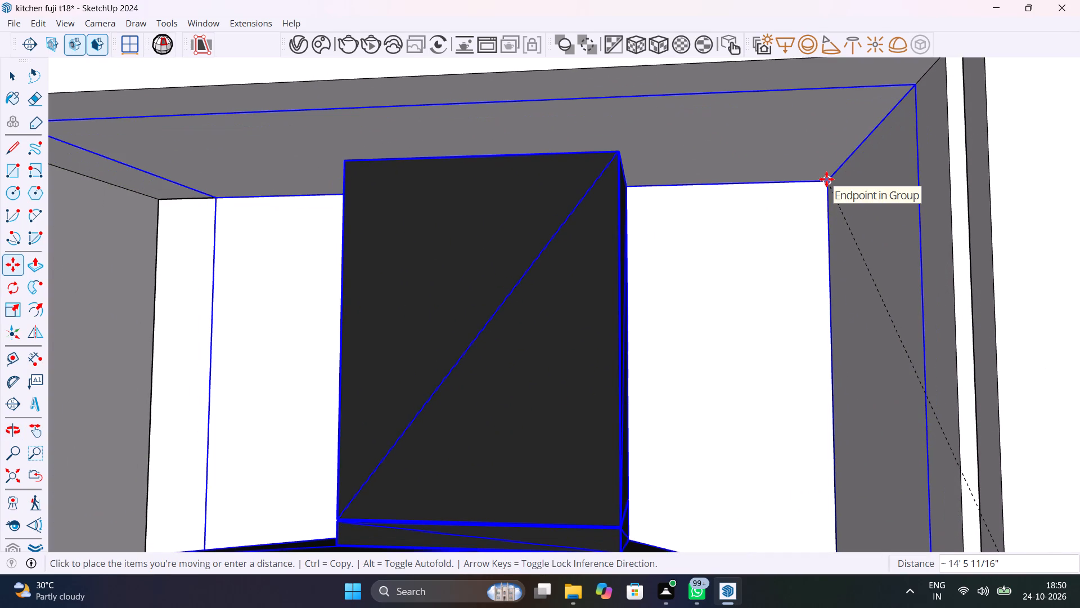
left_click(826, 179)
Inspect the chimney's fit between the wall cabinets from above and from closer up.
scroll(827, 220, "down", 20)
scroll(827, 220, "down", 4)
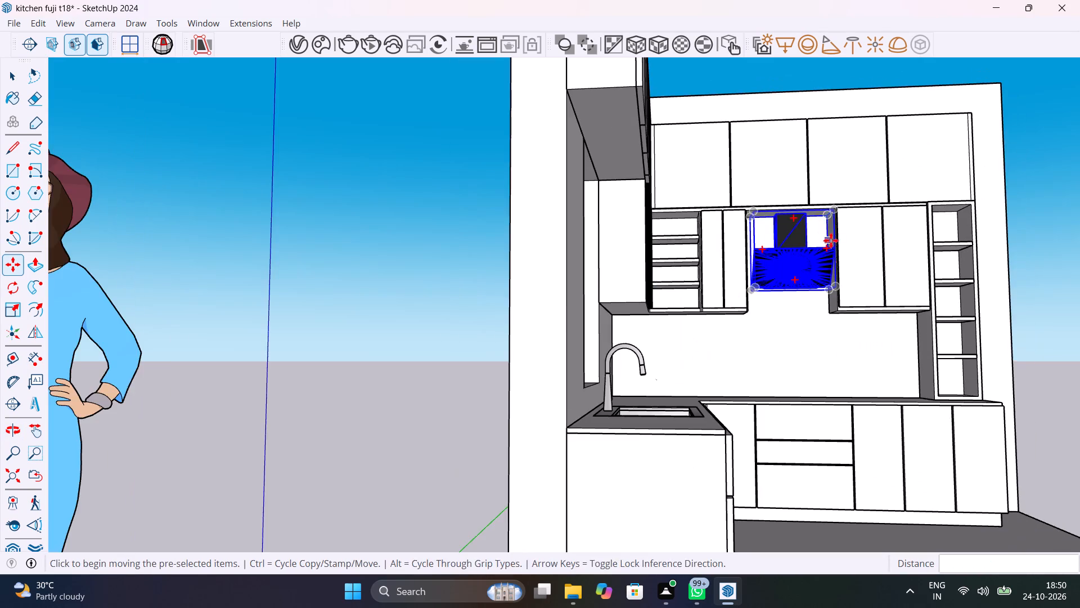
middle_click_drag(836, 262, 831, 399)
key("space")
scroll(812, 386, "down", 5)
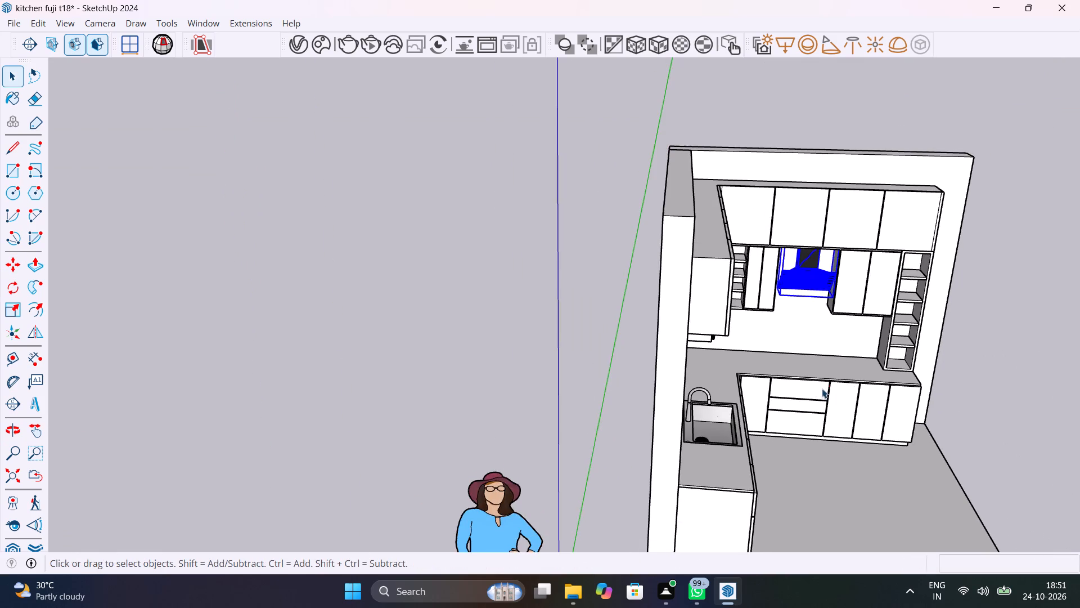
middle_click_drag(817, 385, 665, 317, "shift")
key("space")
left_click(897, 314)
scroll(677, 214, "up", 3)
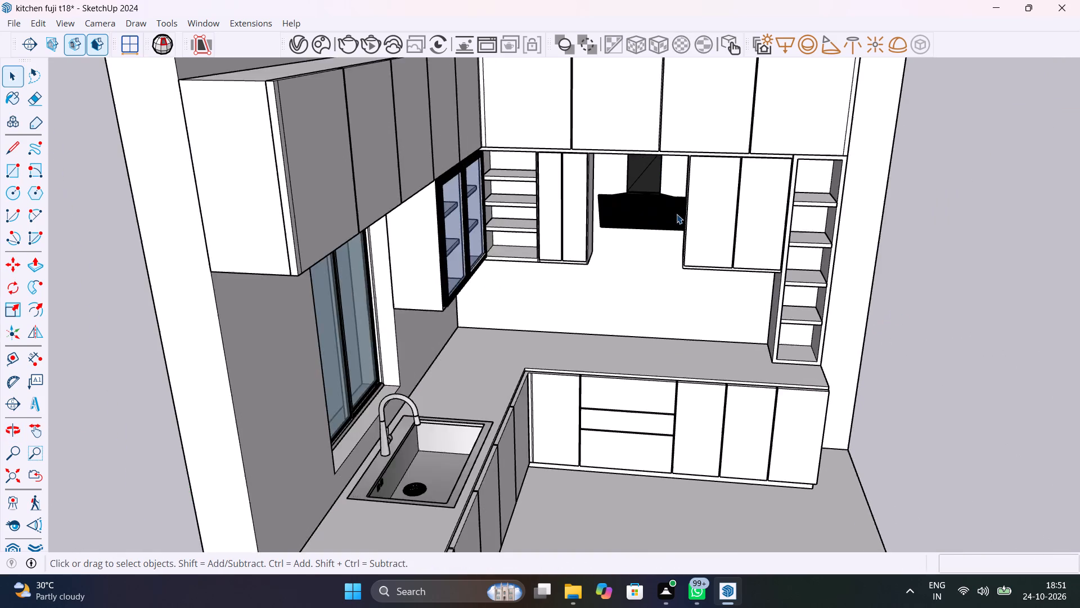
scroll(677, 214, "up", 5)
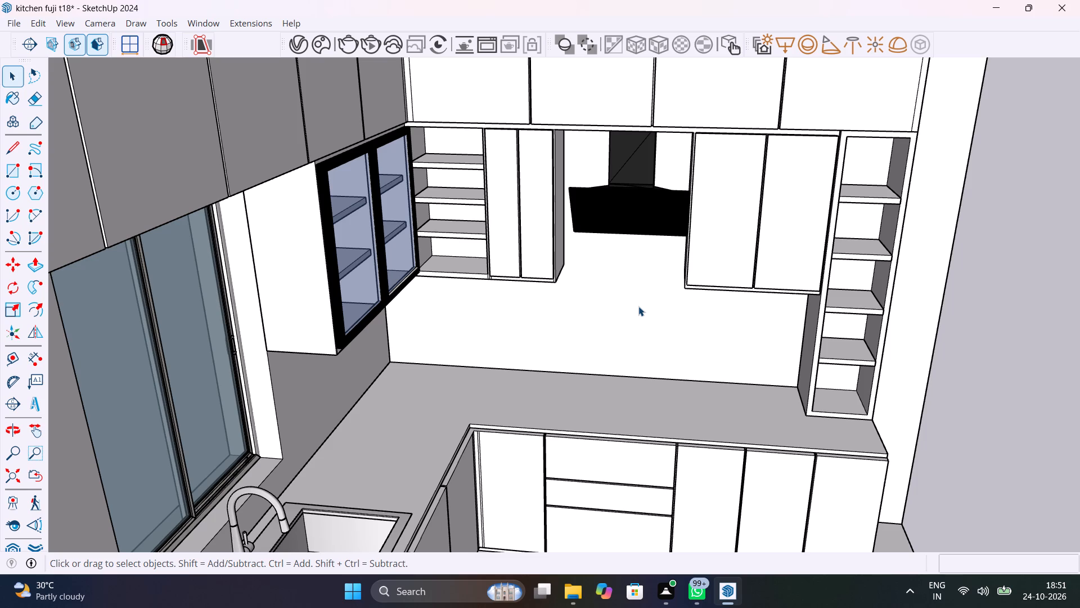
left_click(1015, 316)
Place a horizontal guide line on the back wall 1'6" above the countertop's rear edge.
key("t")
left_click(634, 374)
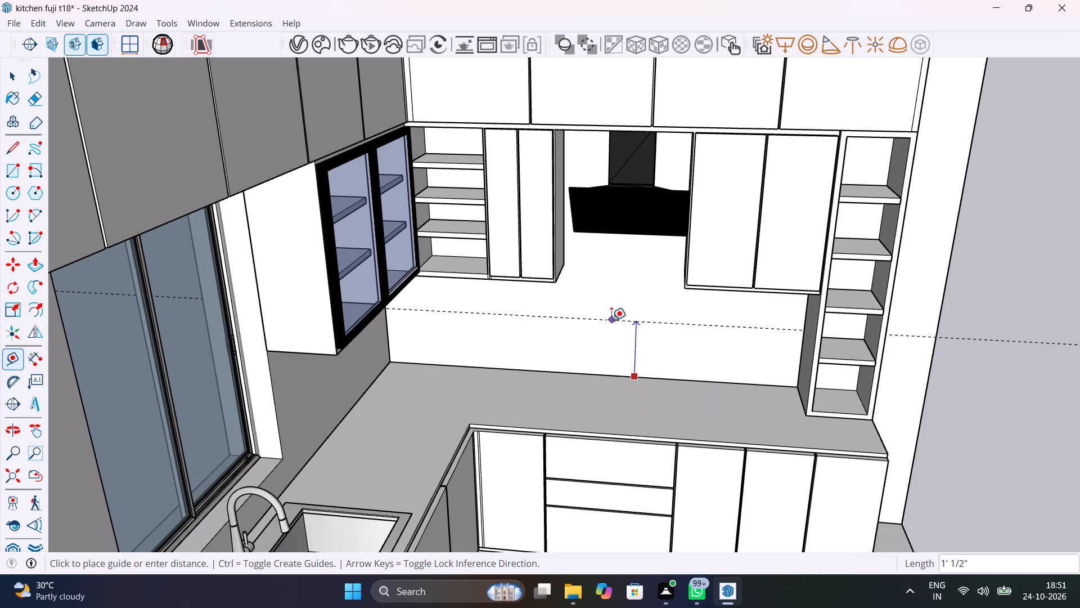
type("1'6\"")
key("Return")
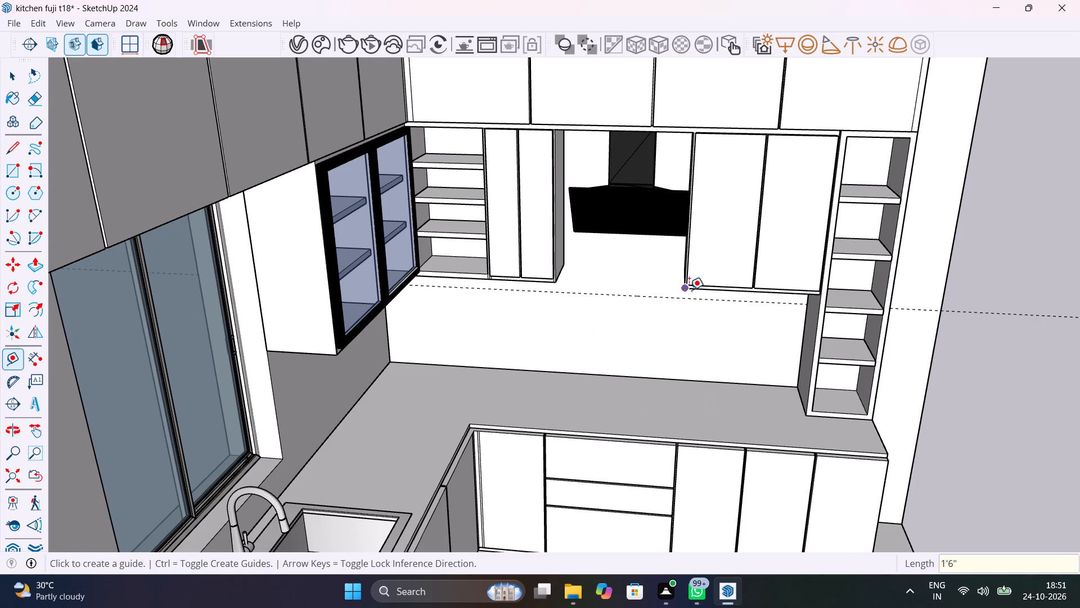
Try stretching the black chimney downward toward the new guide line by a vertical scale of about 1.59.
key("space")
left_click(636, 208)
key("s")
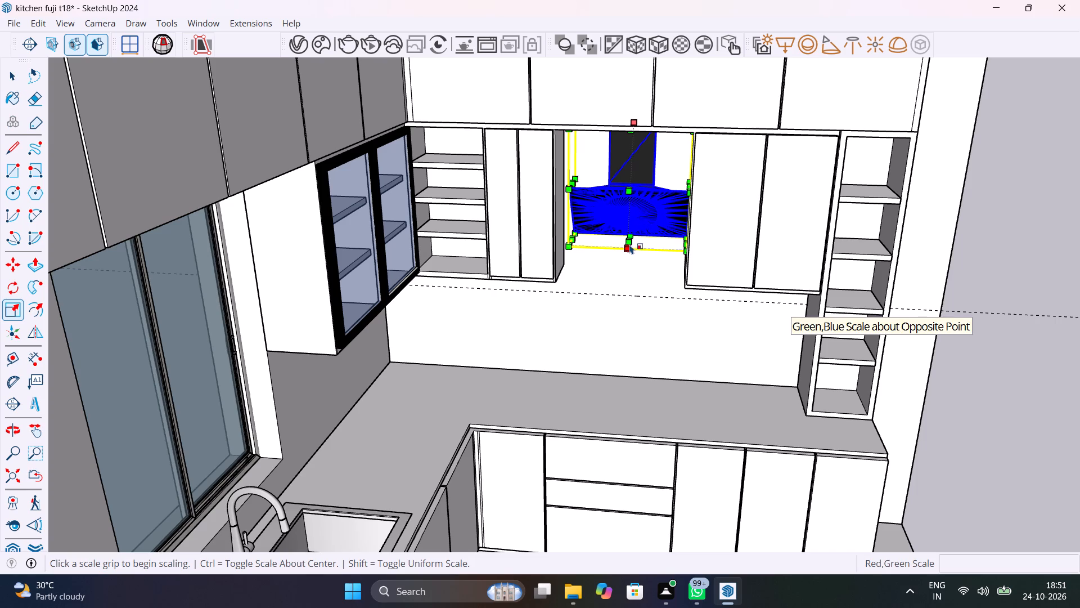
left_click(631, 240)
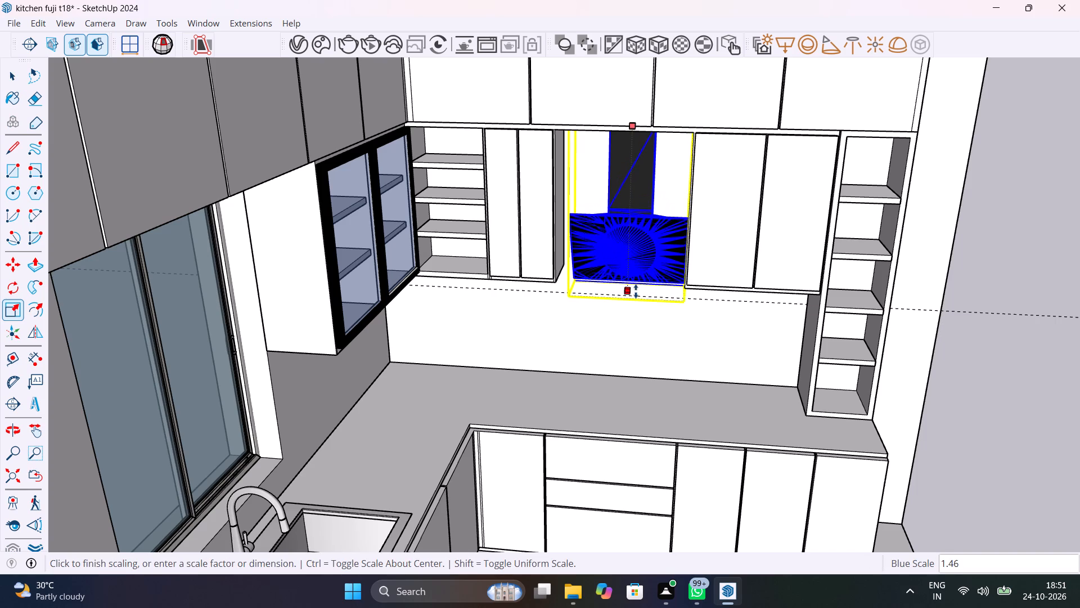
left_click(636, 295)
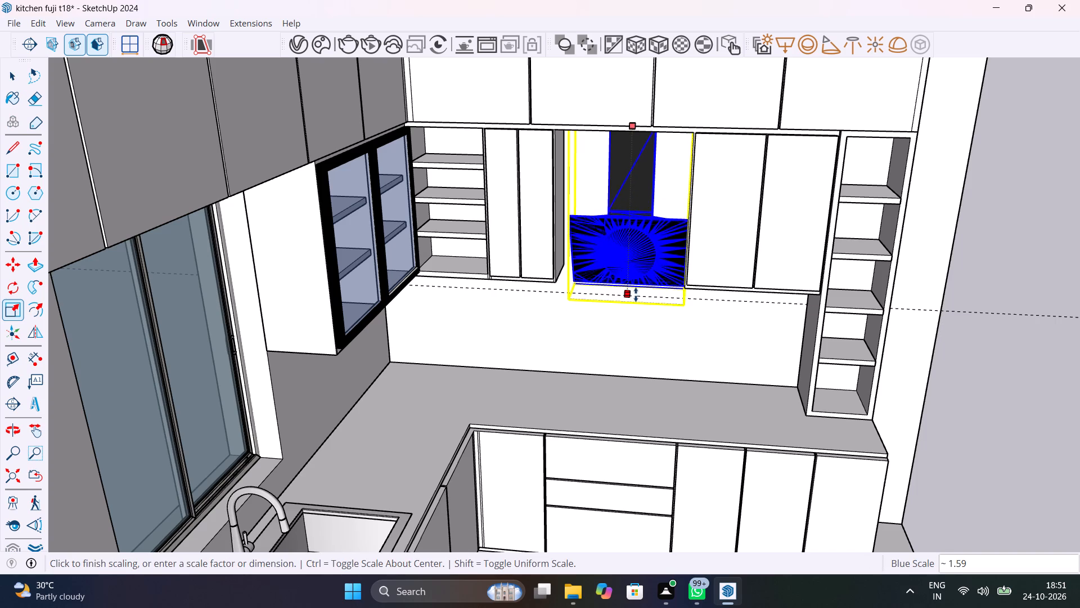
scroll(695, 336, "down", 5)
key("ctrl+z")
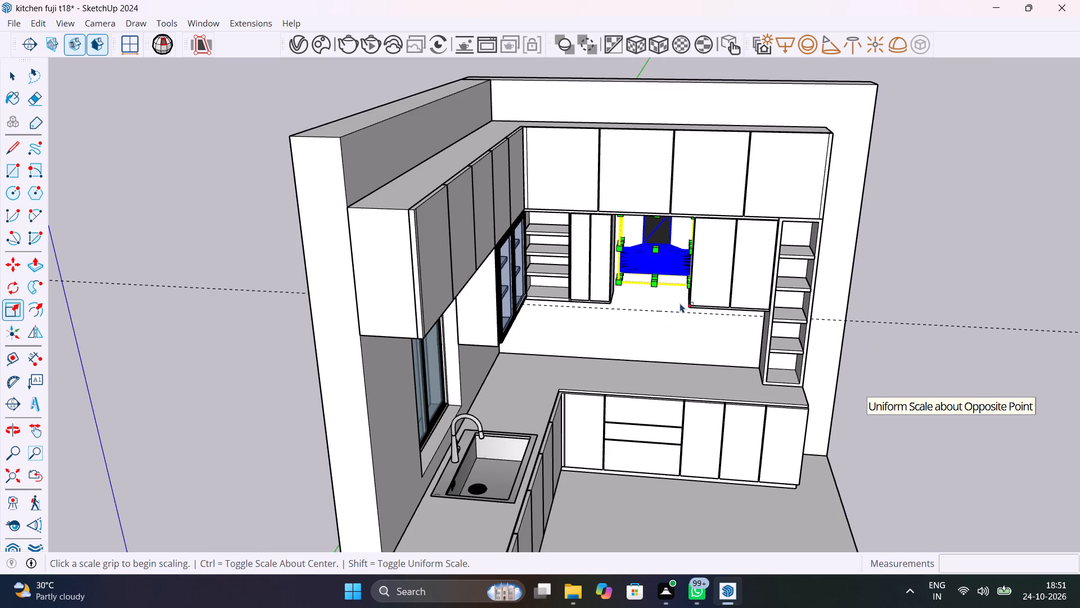
Stretch the black chimney downward to the guide line with a vertical scale of about 1.59.
scroll(659, 277, "up", 7)
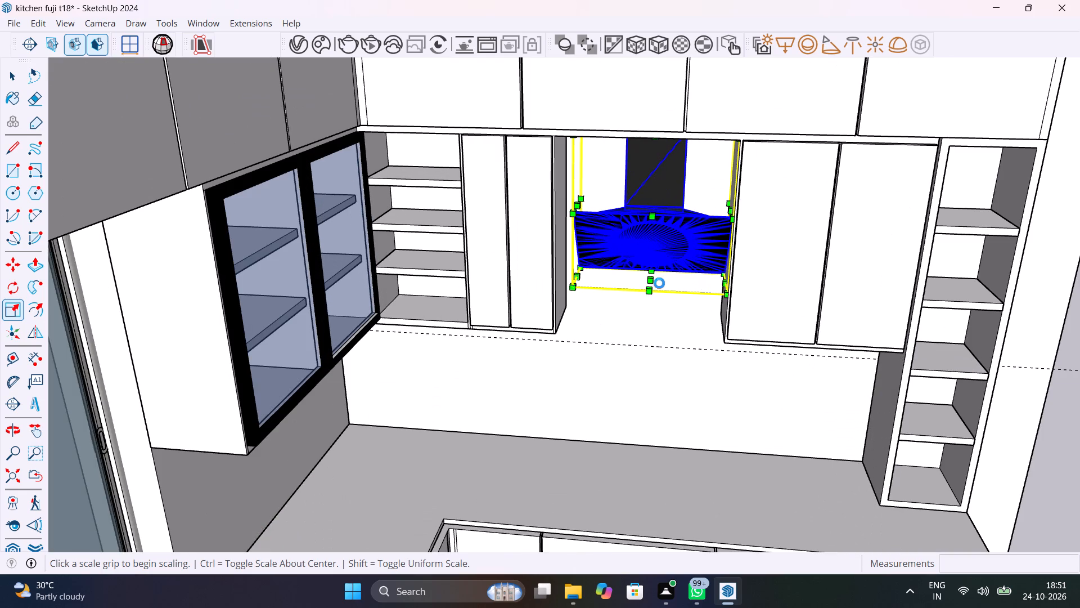
left_click(654, 280)
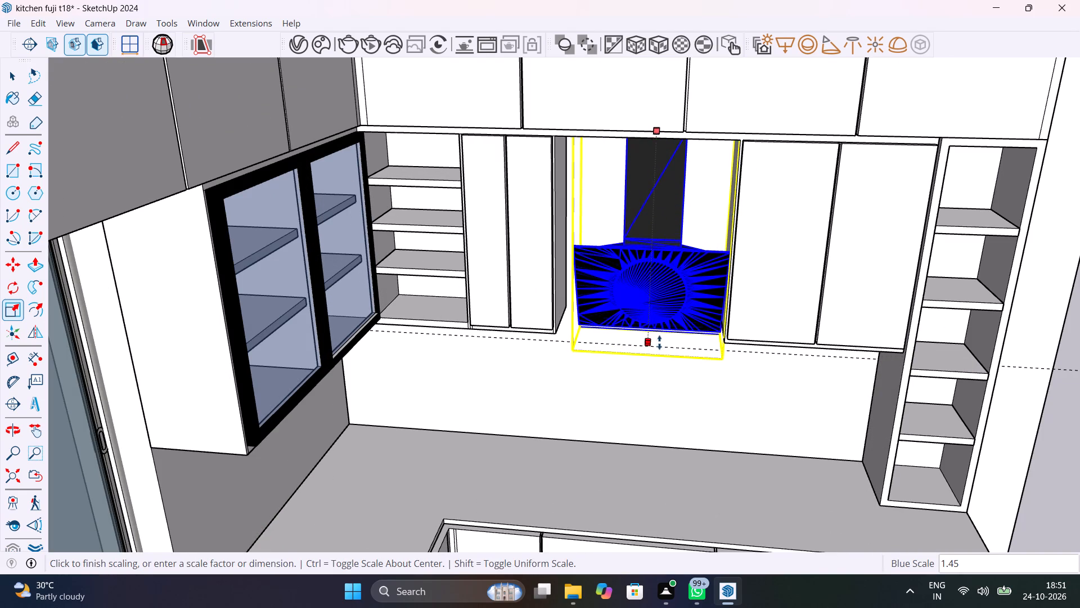
left_click(660, 345)
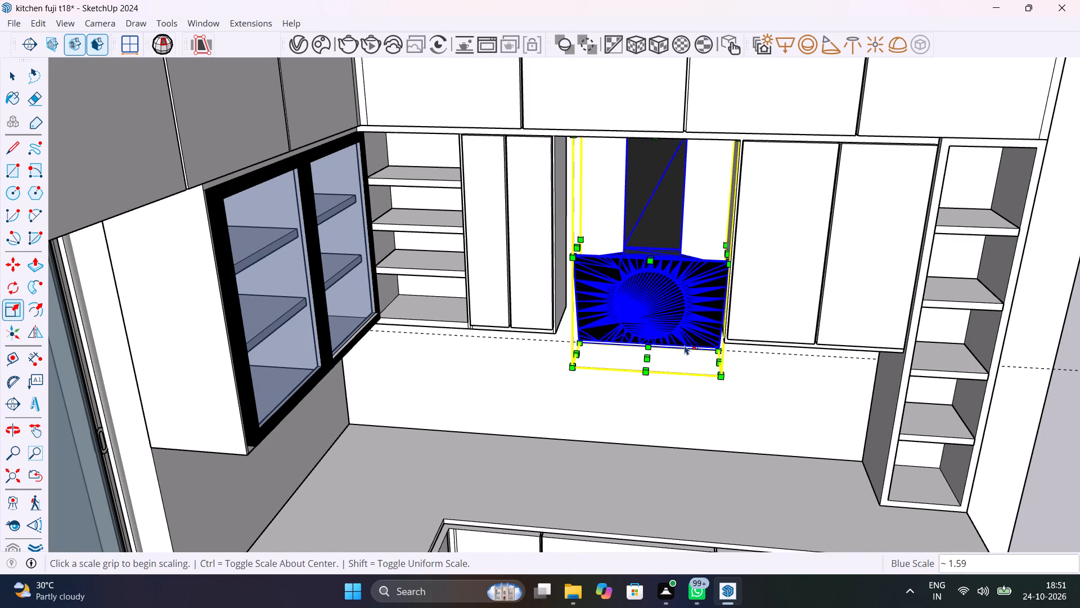
scroll(701, 342, "down", 10)
key("space")
left_click(895, 299)
Inspect the stretched chimney against the guide line and neighbouring wall cabinets from several angles and distances.
scroll(689, 326, "up", 3)
middle_click_drag(709, 348, 460, 234)
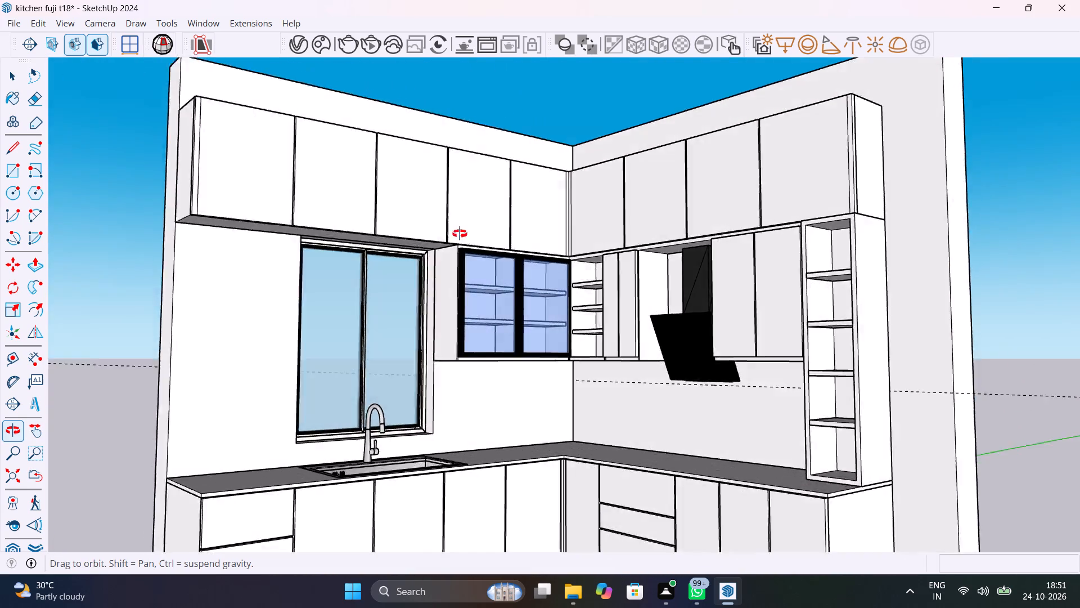
middle_click_drag(460, 234, 555, 332)
scroll(657, 355, "up", 11)
middle_click_drag(780, 366, 817, 319)
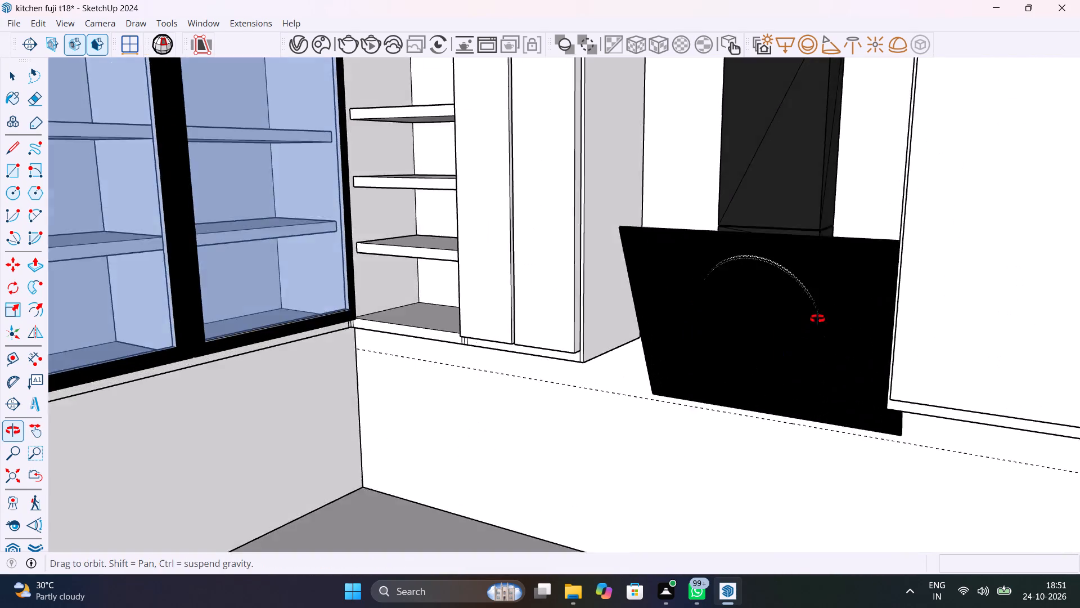
middle_click_drag(817, 319, 845, 294)
scroll(844, 290, "up", 16)
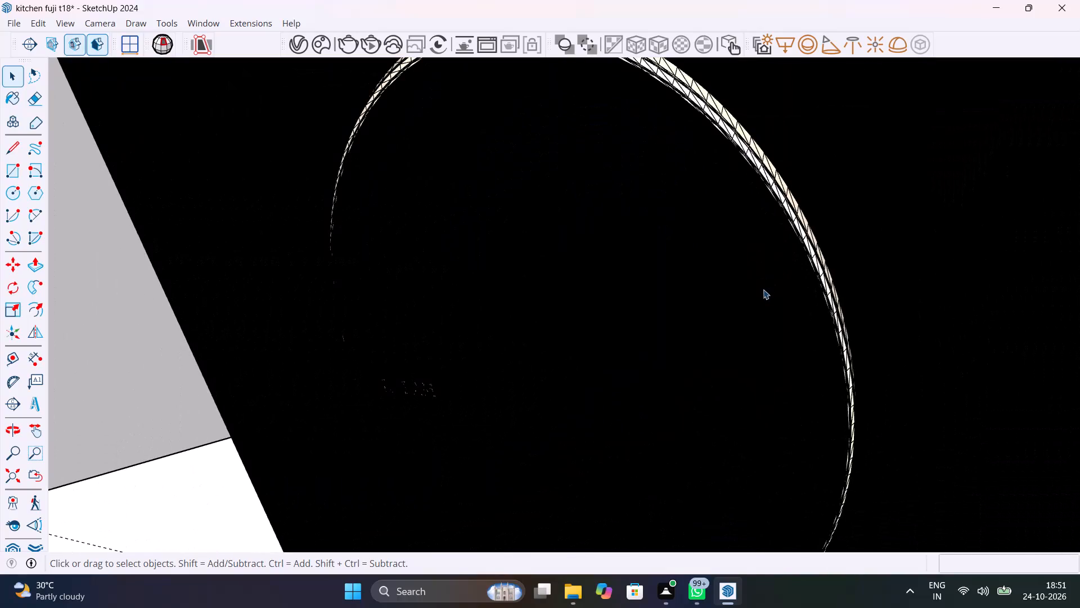
scroll(763, 289, "down", 20)
scroll(763, 289, "down", 10)
middle_click_drag(763, 289, 767, 359)
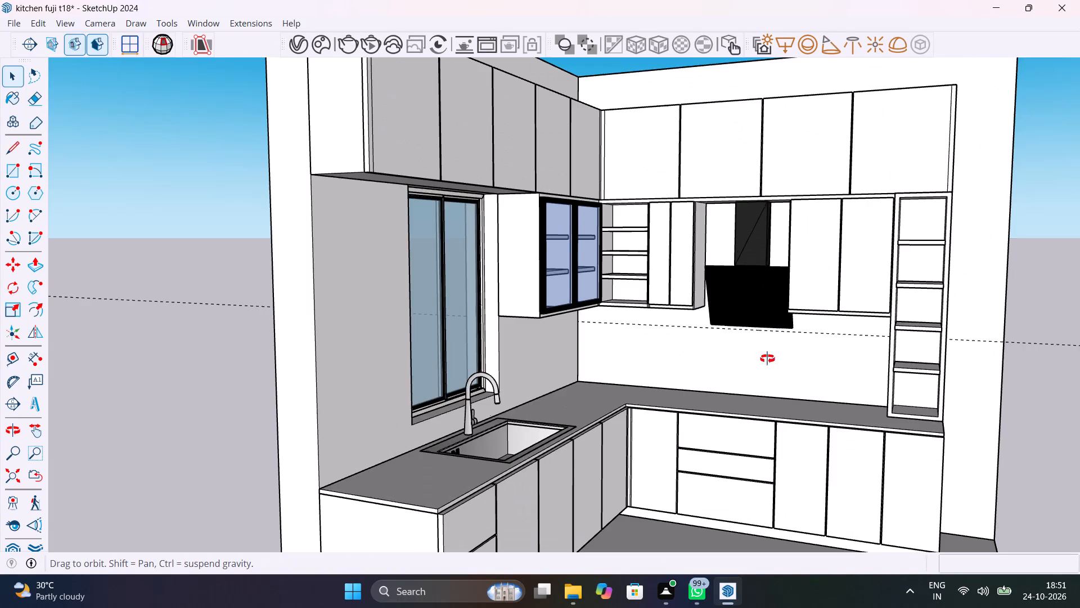
middle_click_drag(767, 359, 848, 357)
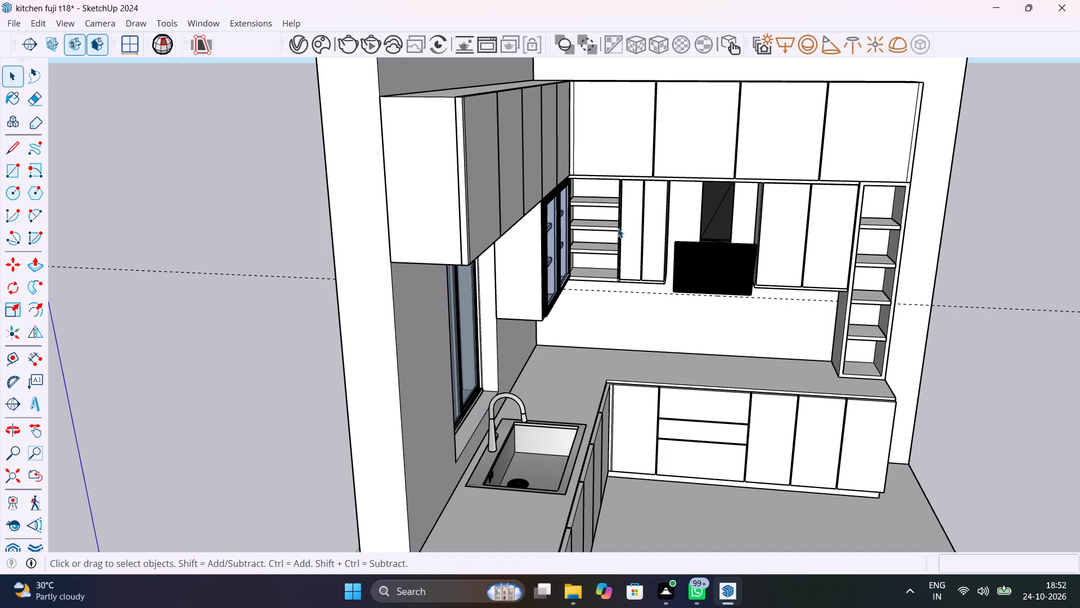
middle_click_drag(807, 269, 524, 210)
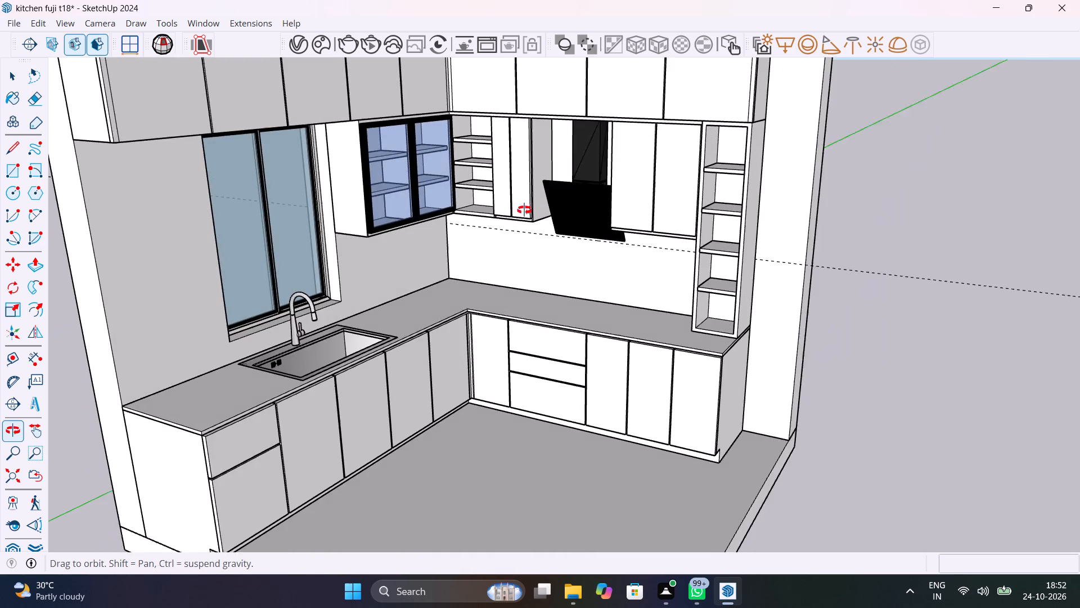
middle_click_drag(524, 210, 617, 225)
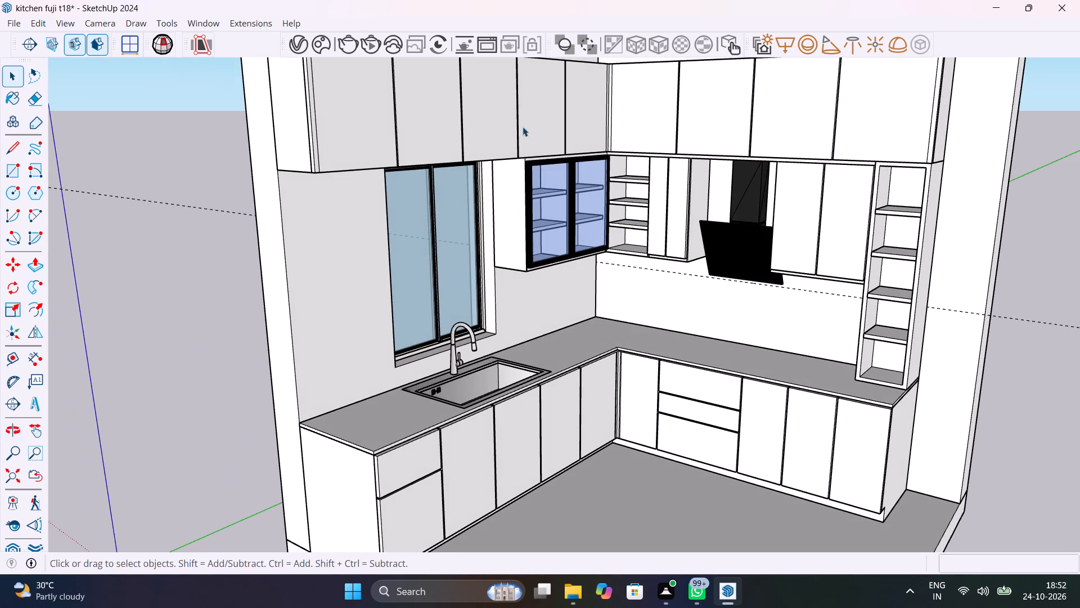
Search 3D Warehouse for "handle".
left_click(210, 25)
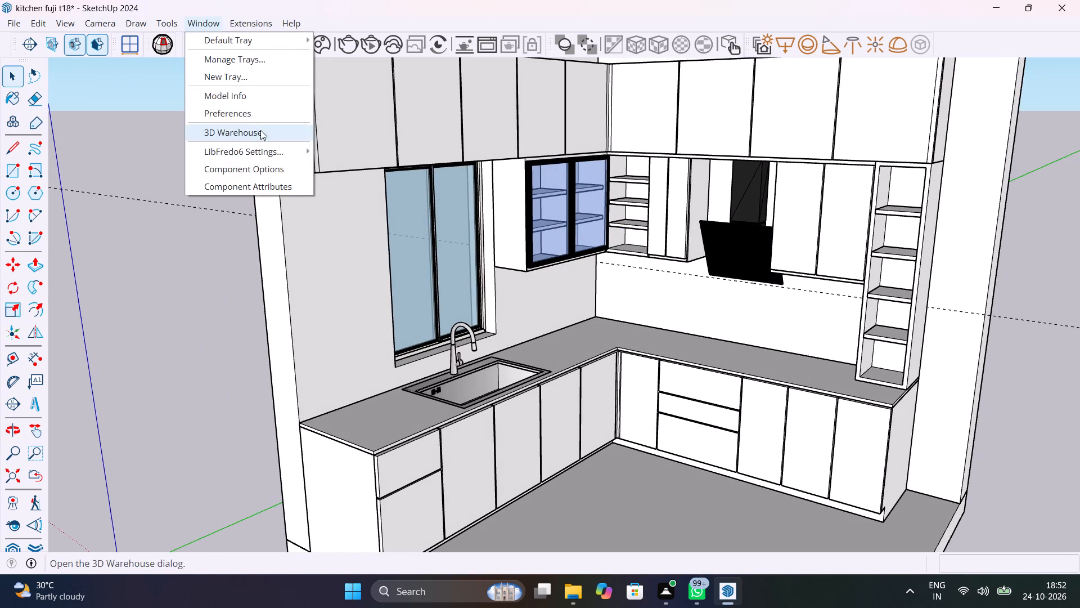
left_click(260, 130)
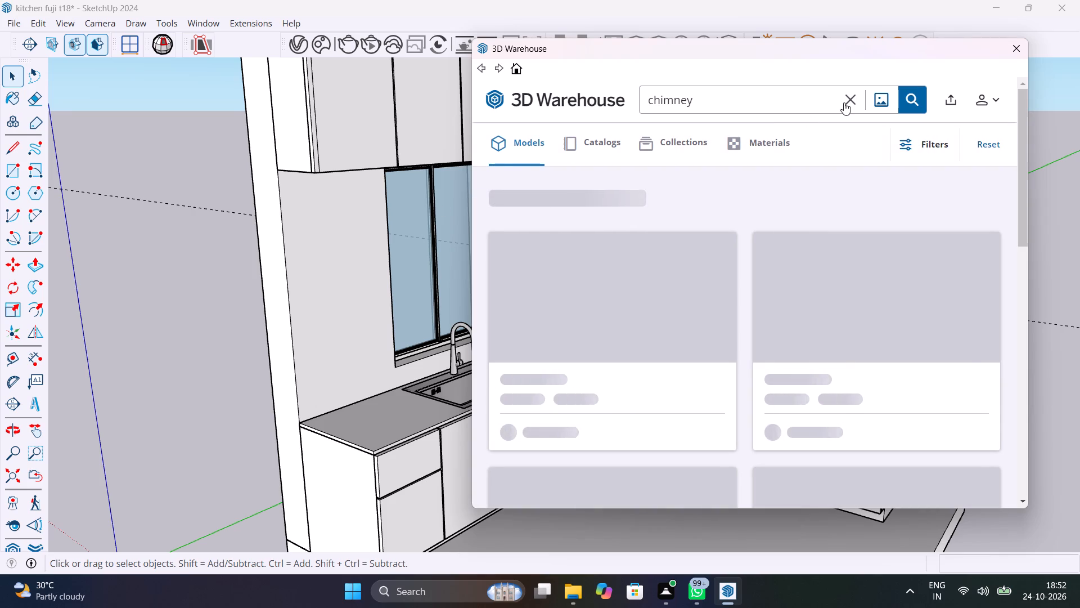
left_click(844, 102)
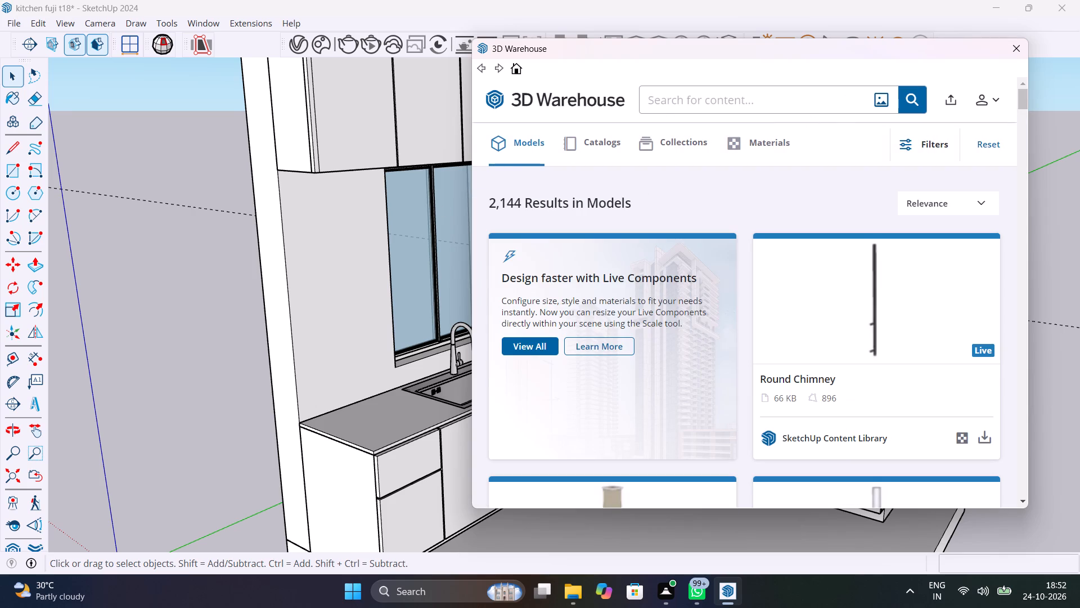
left_click(729, 97)
type("handle")
key("Return")
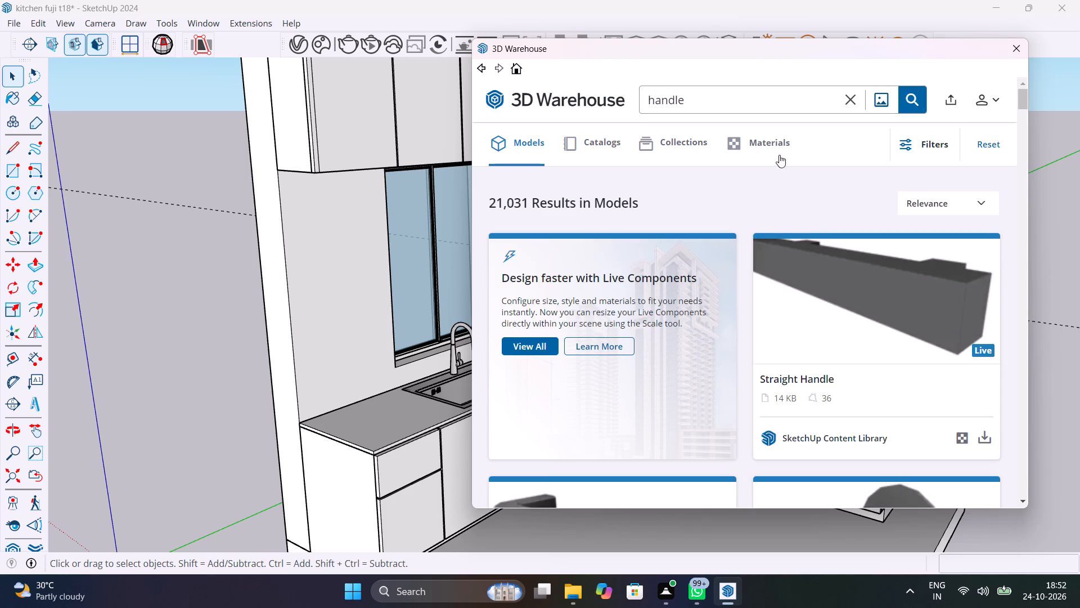
Load the gold bar Handle (176 KB) by Ébénisterie C.L.O.D. from the search results directly into the model.
scroll(818, 261, "down", 7)
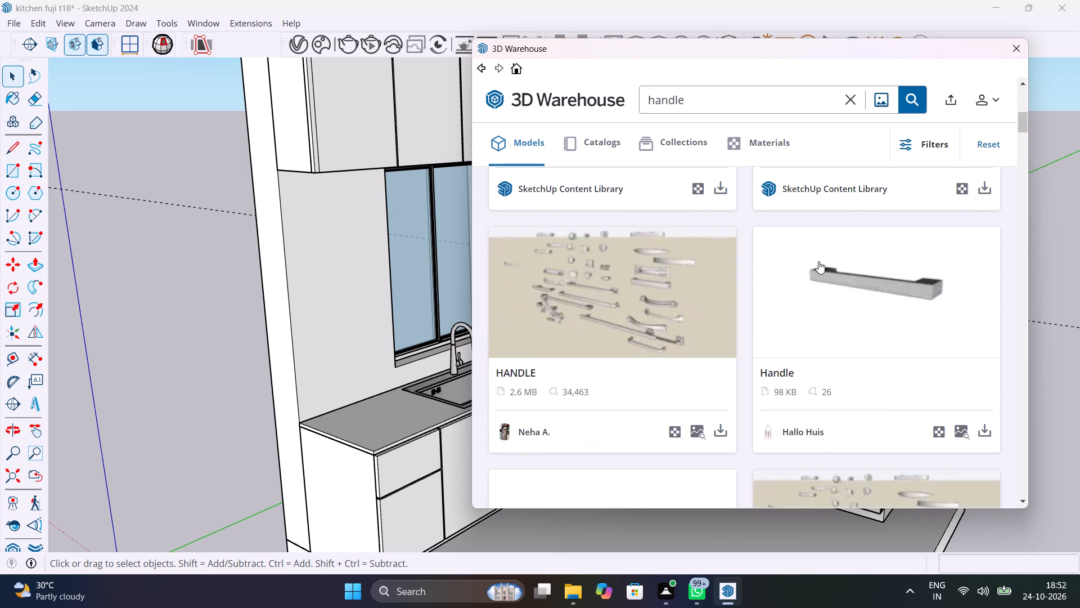
scroll(818, 261, "down", 4)
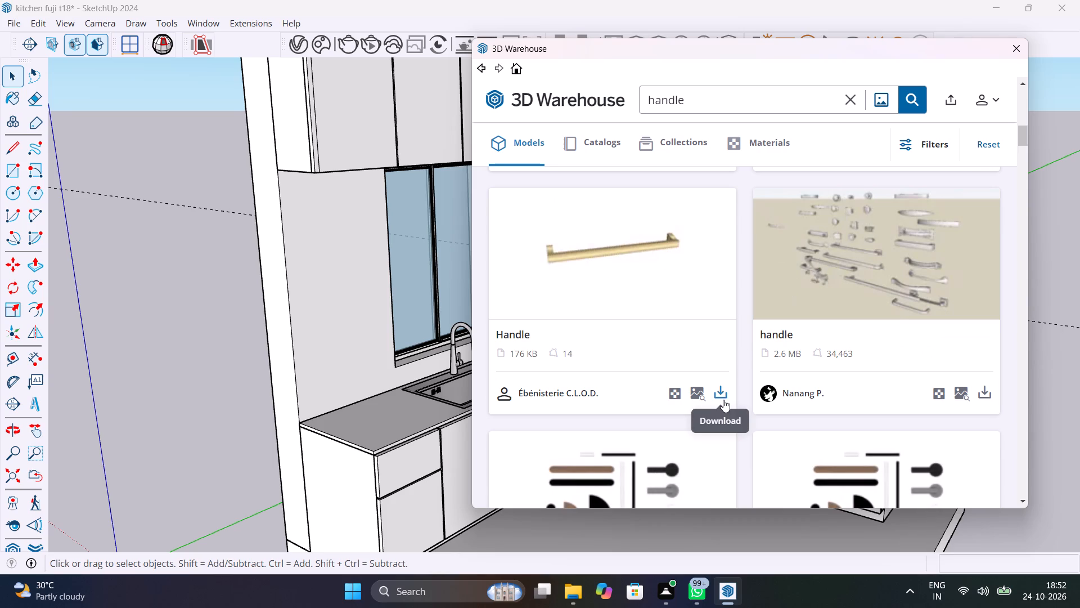
left_click(723, 400)
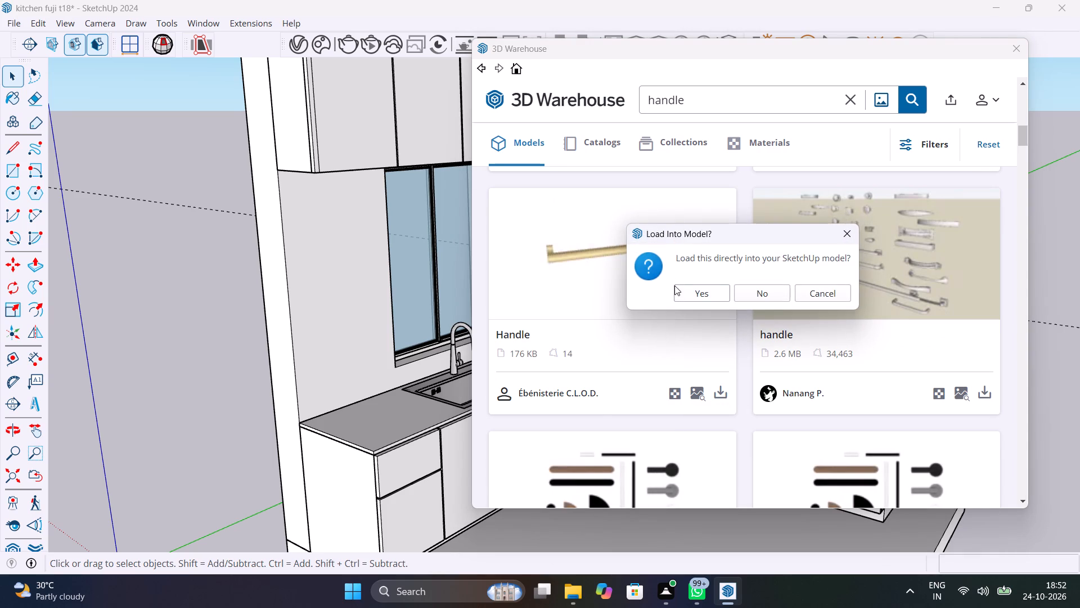
left_click(695, 292)
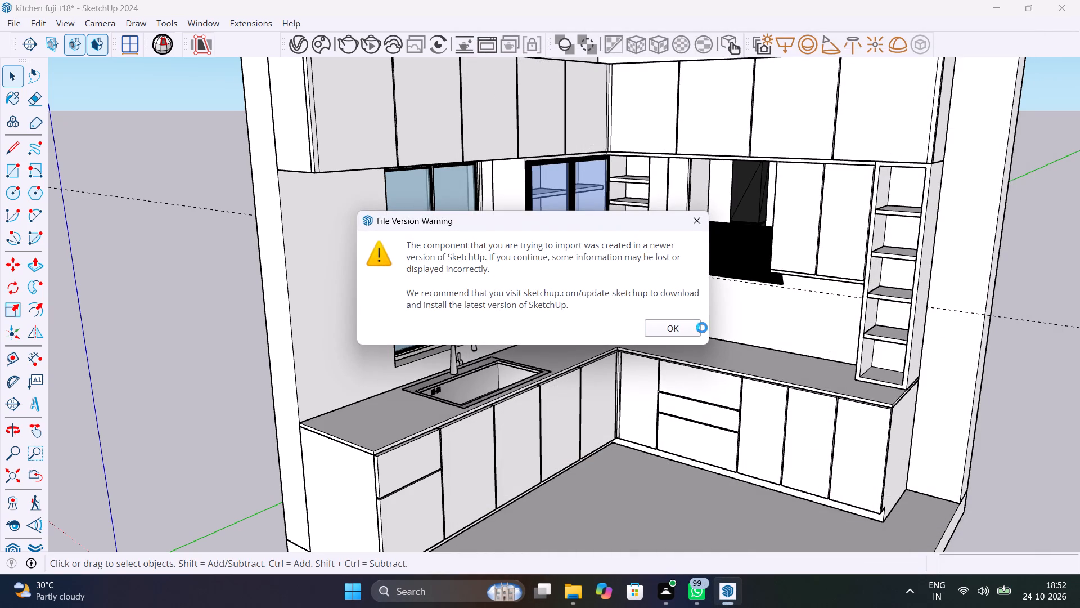
left_click(690, 329)
Place the loaded handle on the open floor in front of the sink-side base cabinets.
scroll(528, 422, "up", 2)
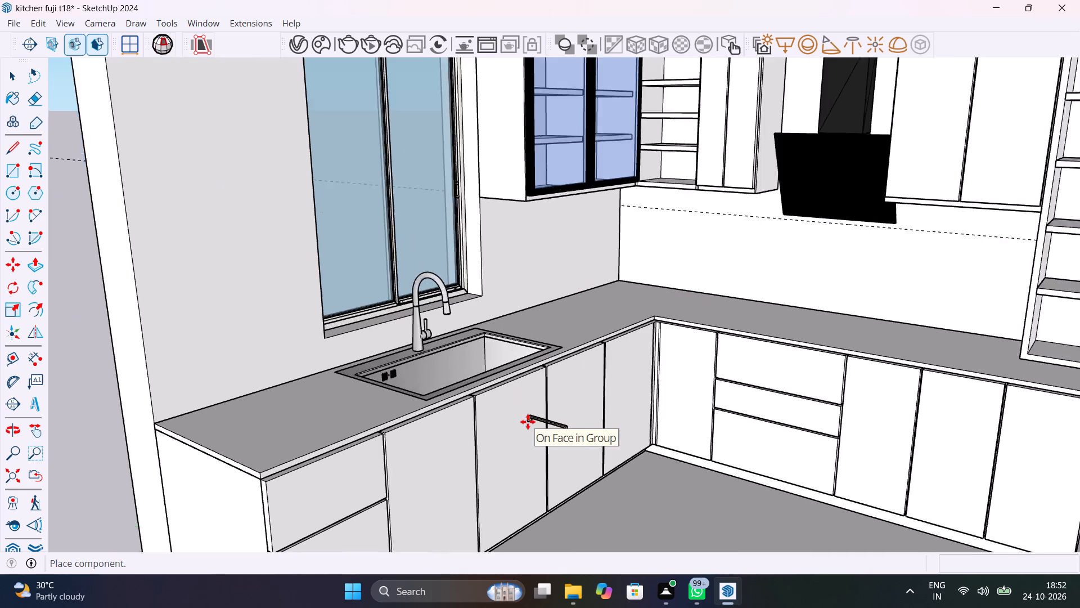
scroll(528, 422, "up", 7)
middle_click_drag(567, 430, 454, 191)
scroll(480, 310, "down", 4)
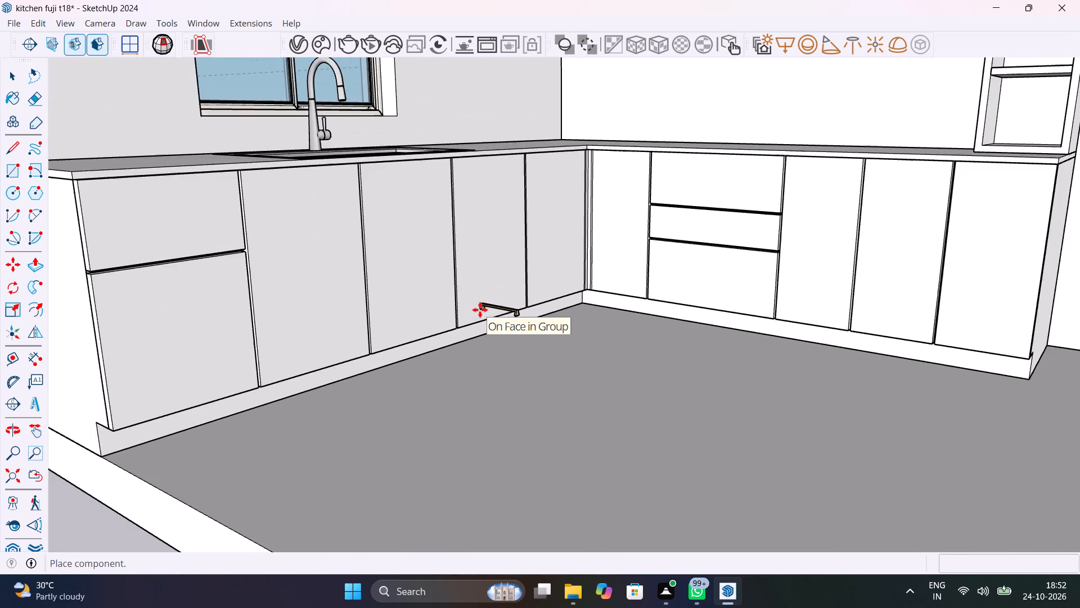
scroll(480, 310, "down", 3)
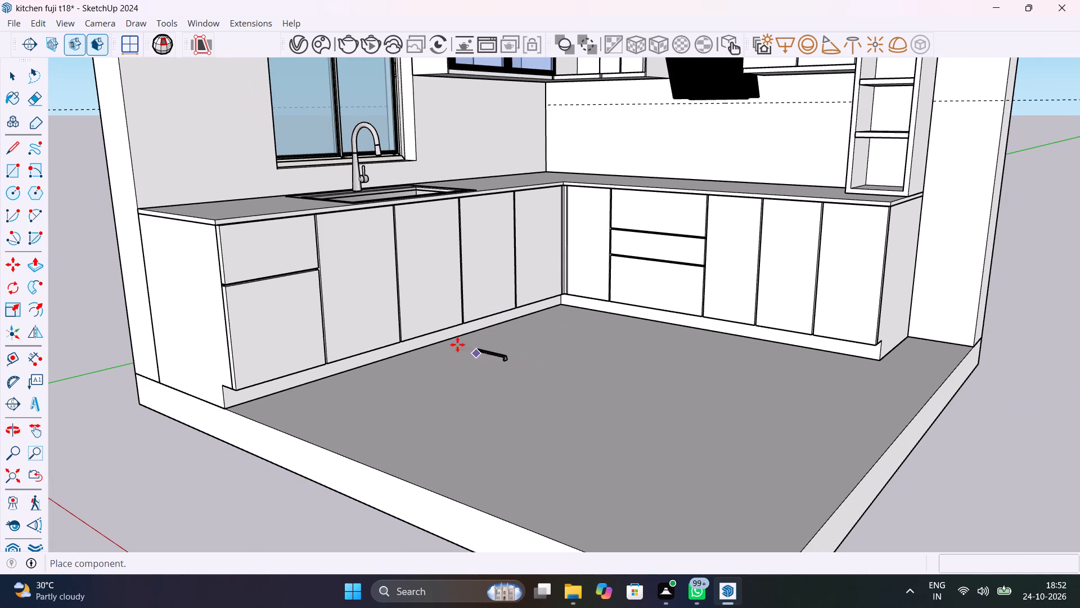
left_click(478, 404)
Rotate the handle 90° on the floor plane about its near bottom corner.
scroll(505, 405, "up", 8)
middle_click_drag(556, 425, 418, 359)
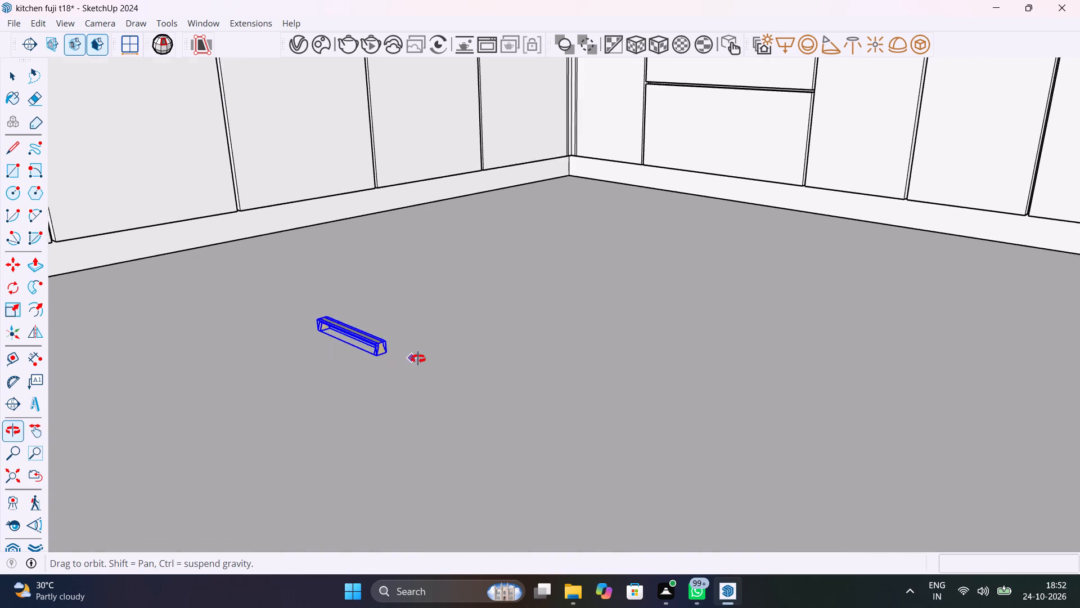
middle_click_drag(418, 359, 365, 405)
scroll(317, 413, "up", 5)
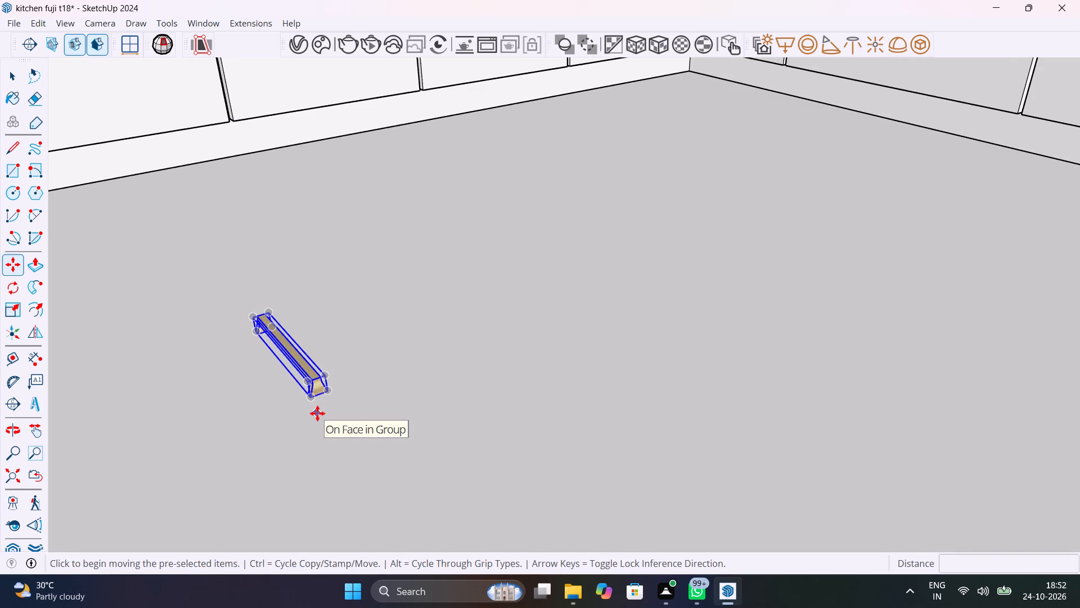
key("q")
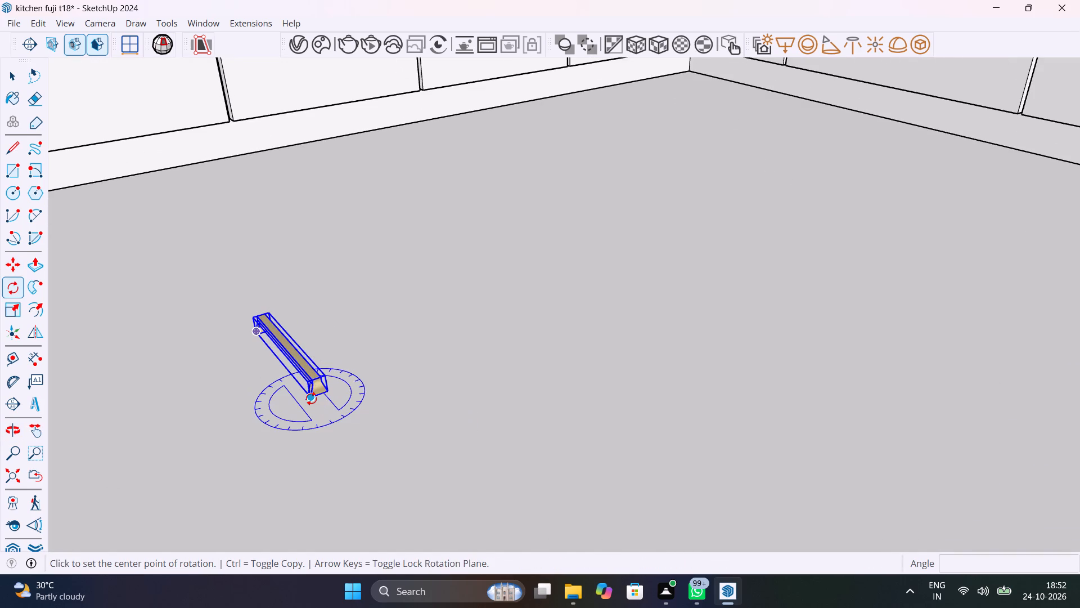
left_click(311, 400)
left_click(224, 378)
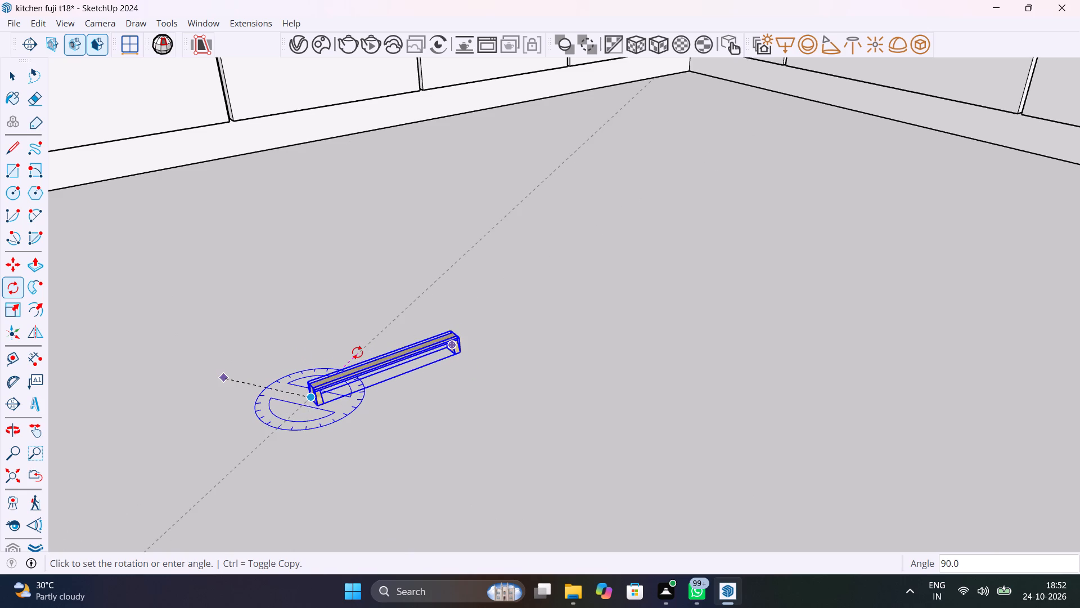
type("90")
key("Return")
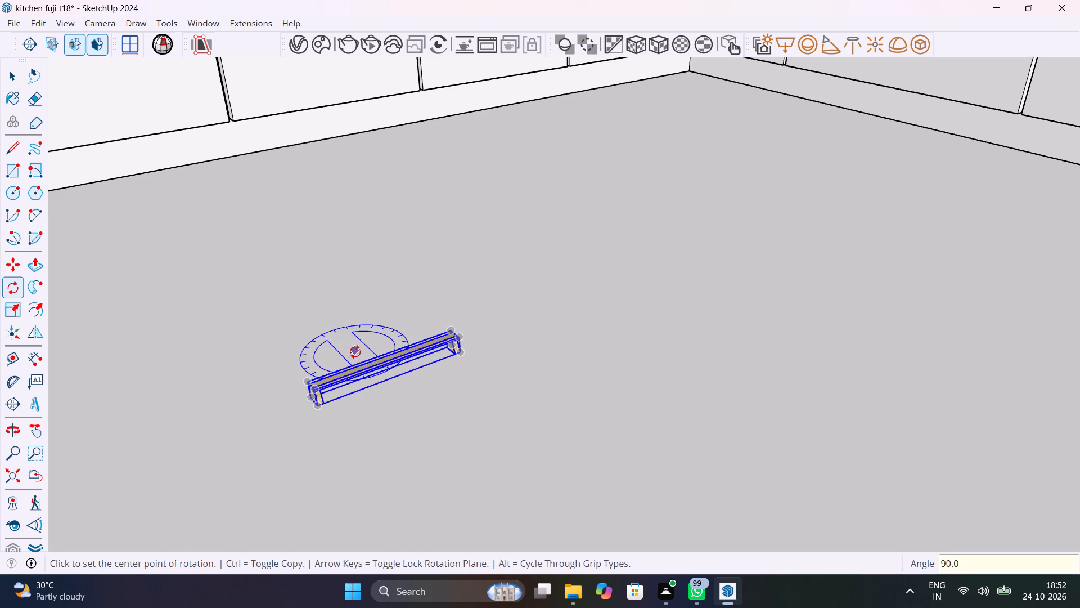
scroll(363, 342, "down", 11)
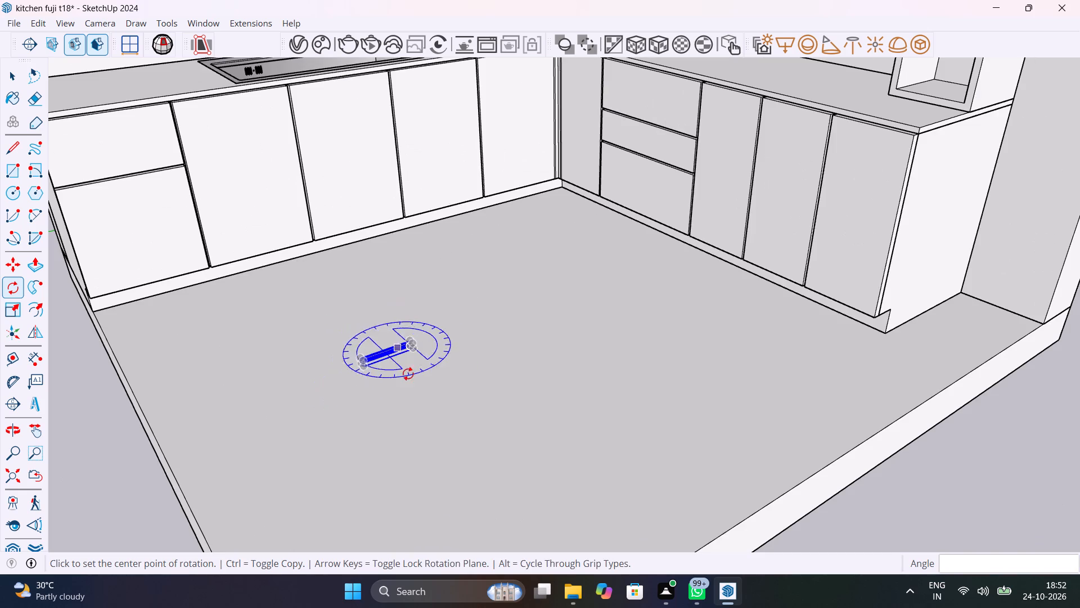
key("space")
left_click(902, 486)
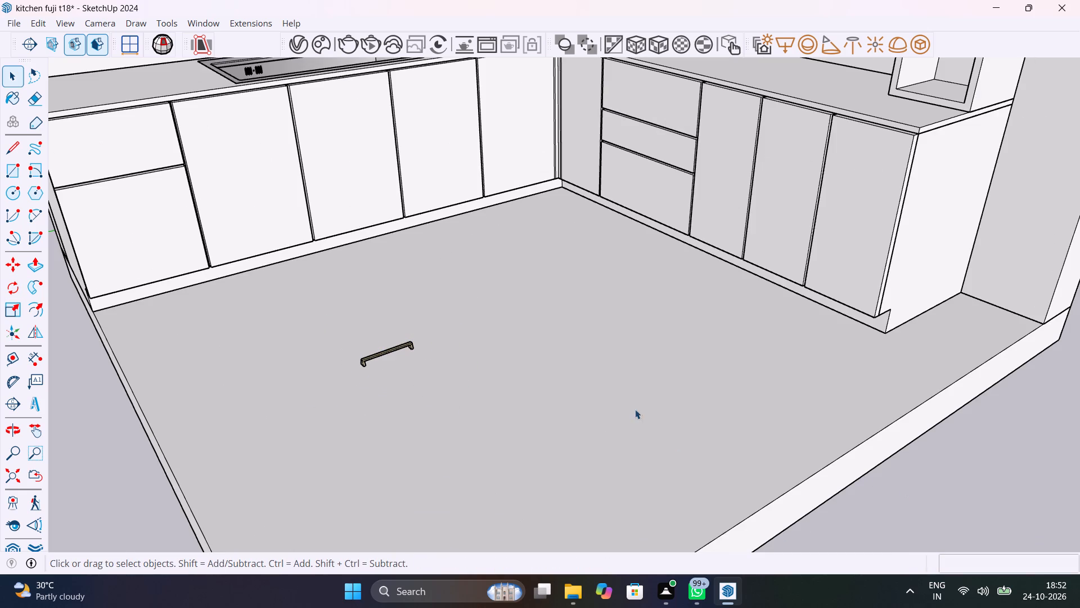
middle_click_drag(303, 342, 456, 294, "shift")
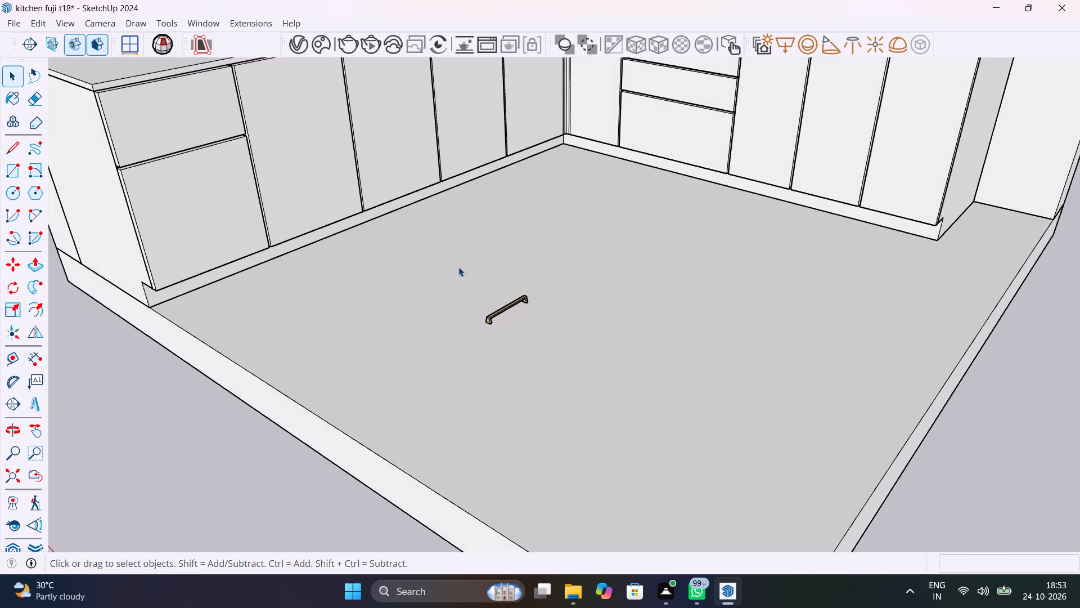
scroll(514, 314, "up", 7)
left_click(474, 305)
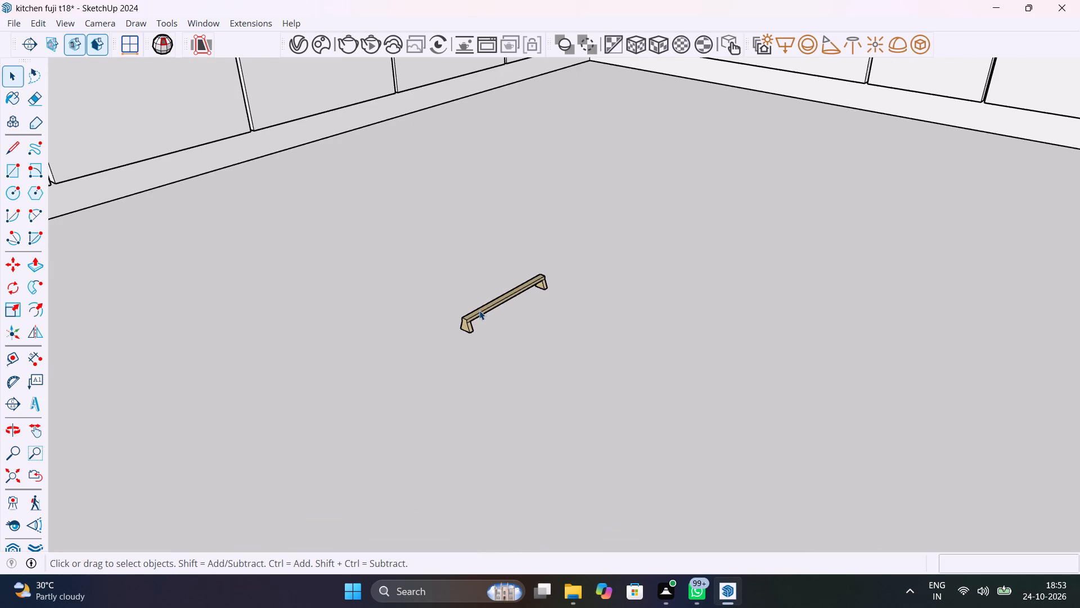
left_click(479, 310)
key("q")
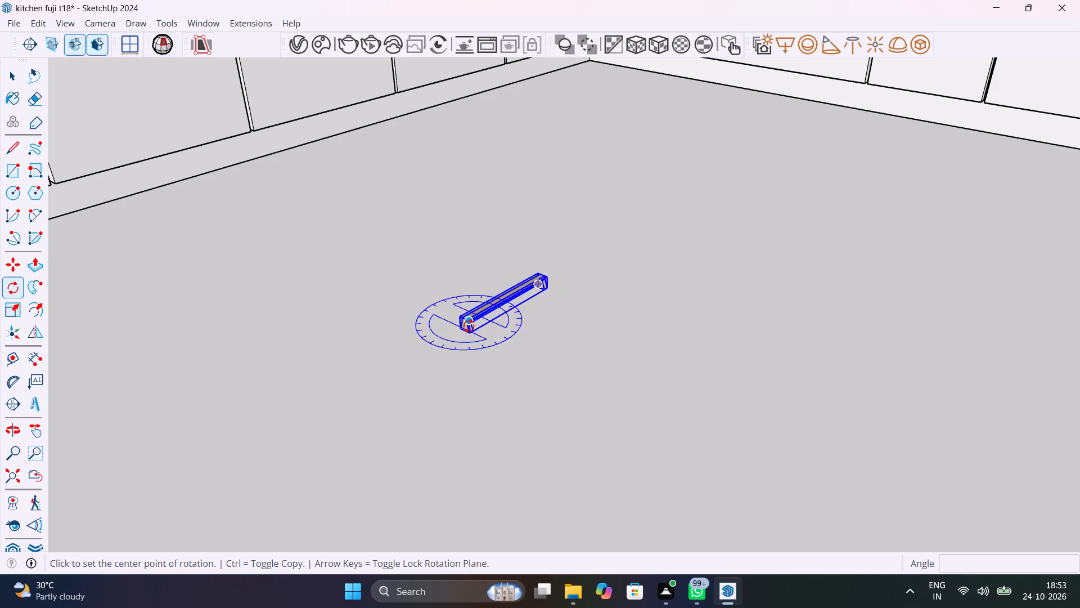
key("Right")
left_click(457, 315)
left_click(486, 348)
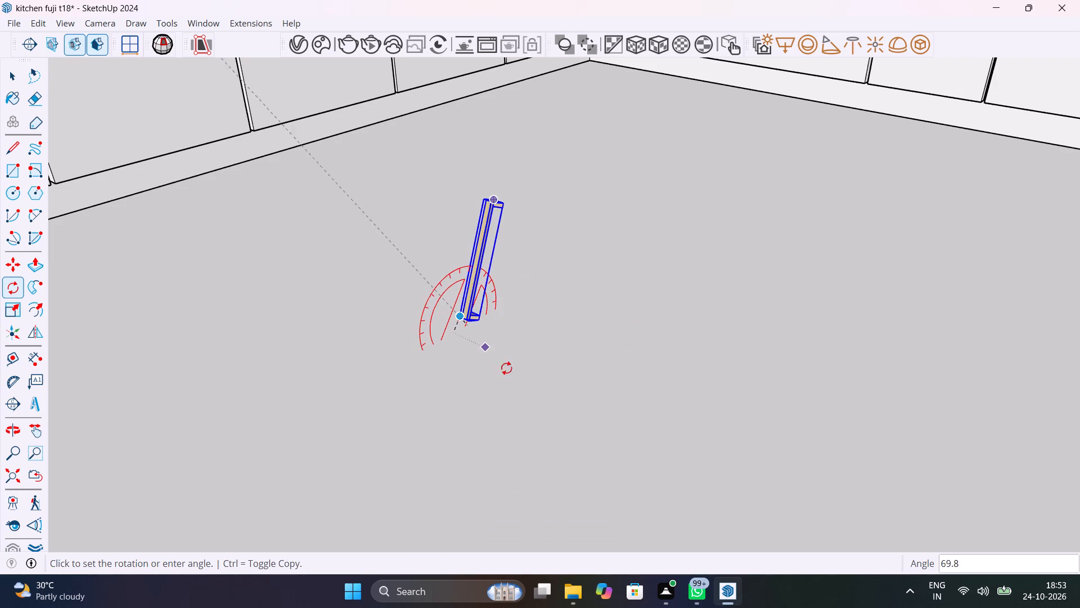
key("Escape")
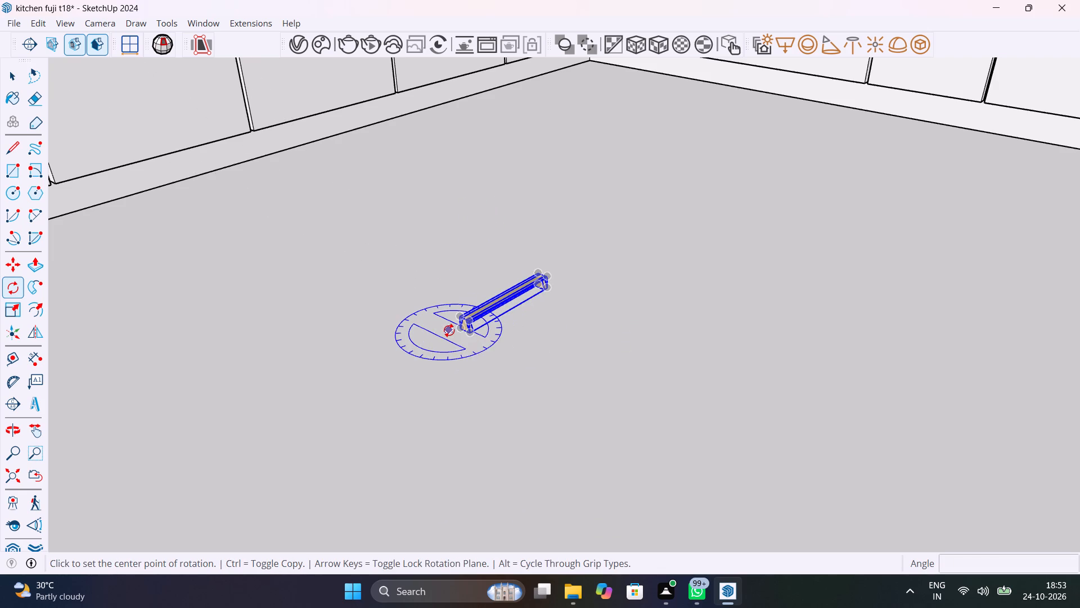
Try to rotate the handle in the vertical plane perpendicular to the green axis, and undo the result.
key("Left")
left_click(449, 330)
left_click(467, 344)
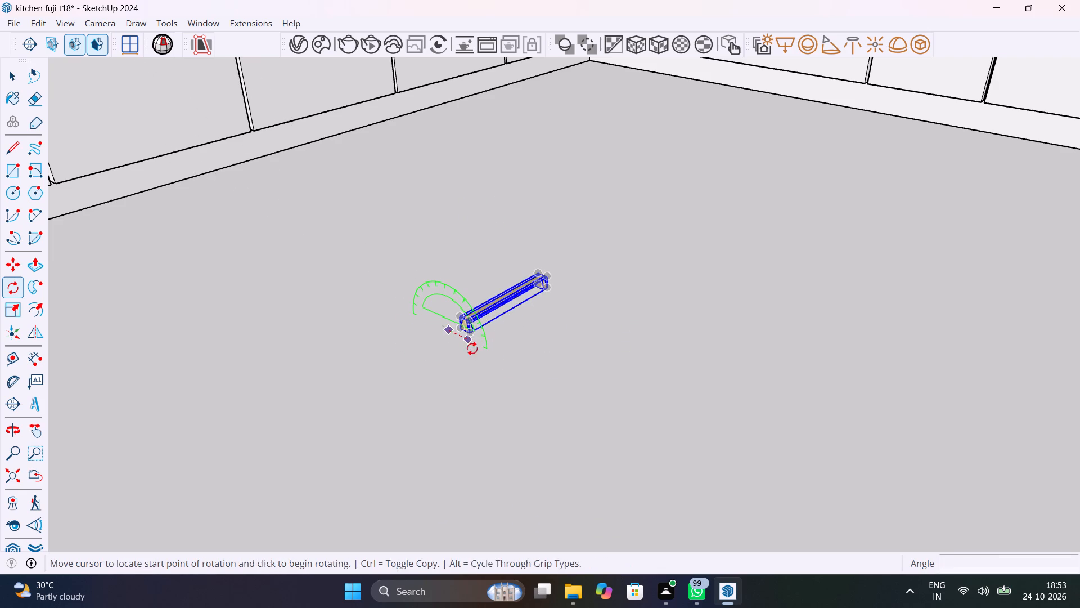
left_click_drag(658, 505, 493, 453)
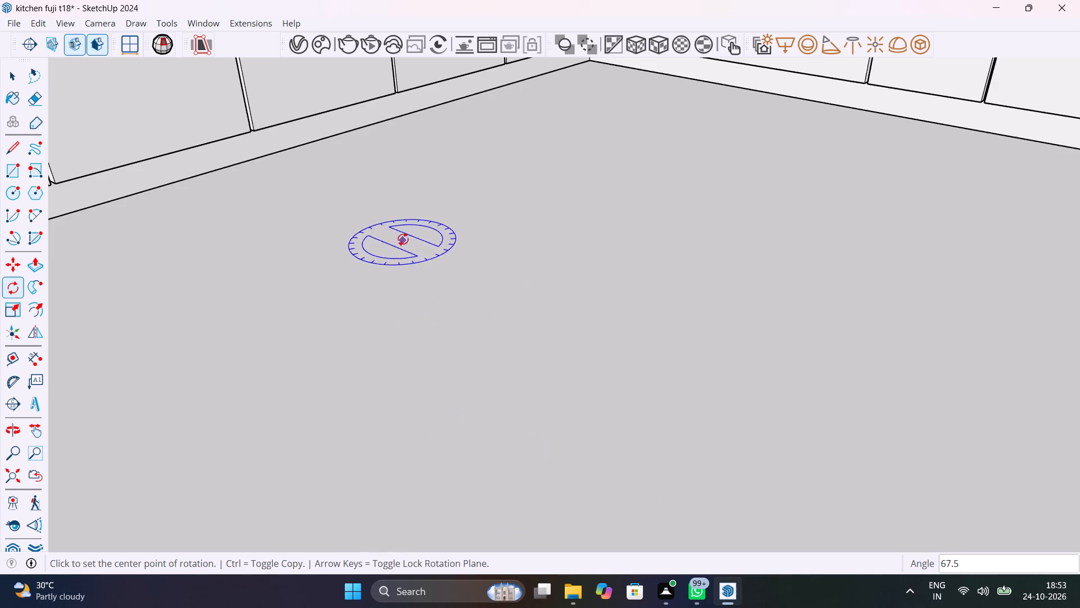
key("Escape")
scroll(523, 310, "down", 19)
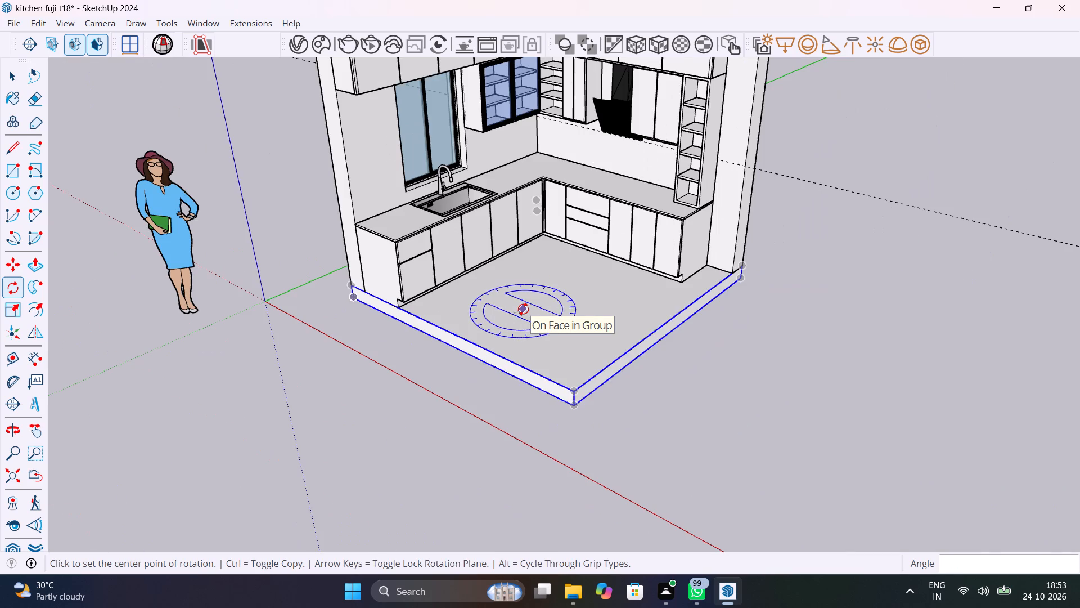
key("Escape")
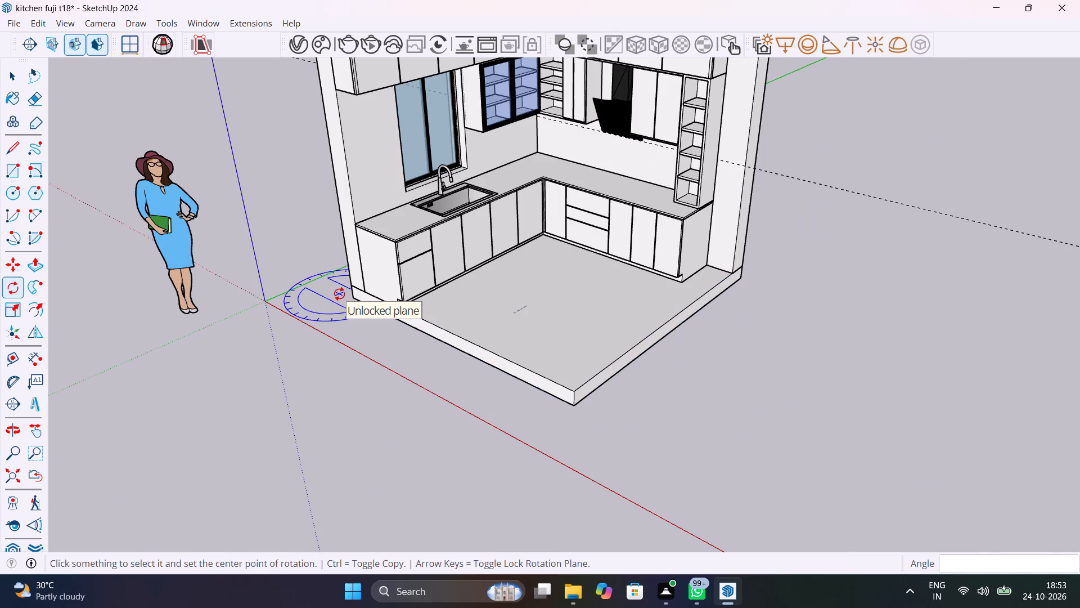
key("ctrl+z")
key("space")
Move the handle about 5' 6 3/4" off the kitchen floor to the open area beside the red axis.
scroll(530, 338, "up", 5)
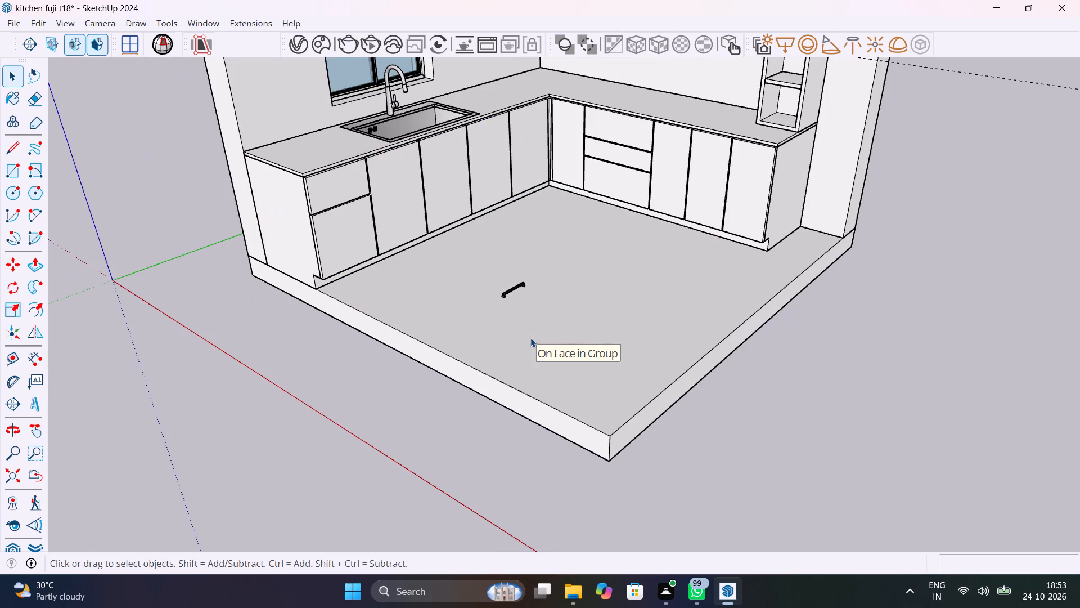
left_click(513, 289)
key("m")
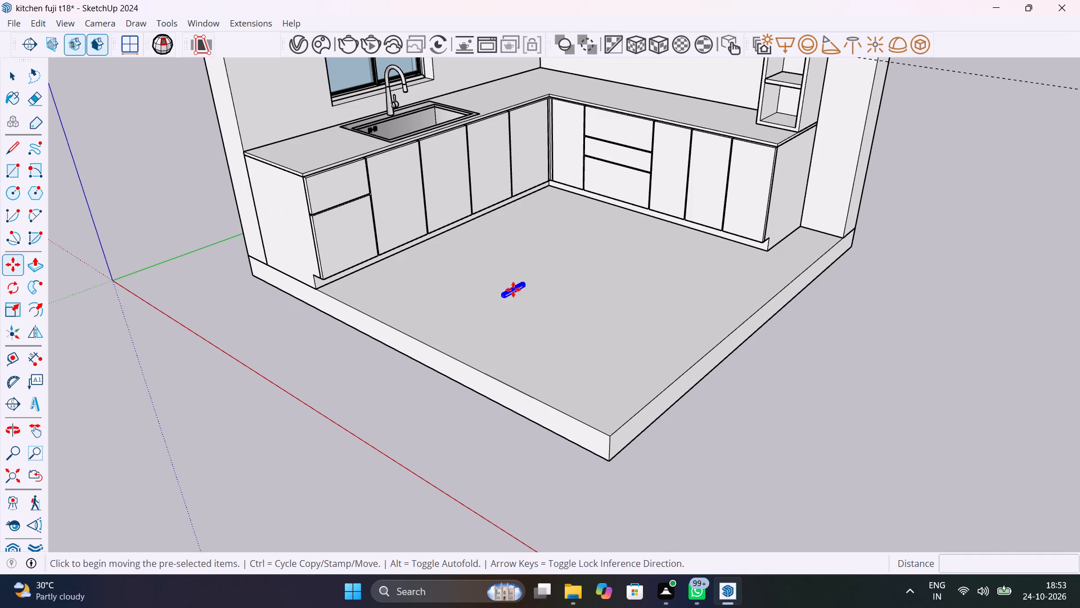
left_click(497, 301)
left_click(248, 426)
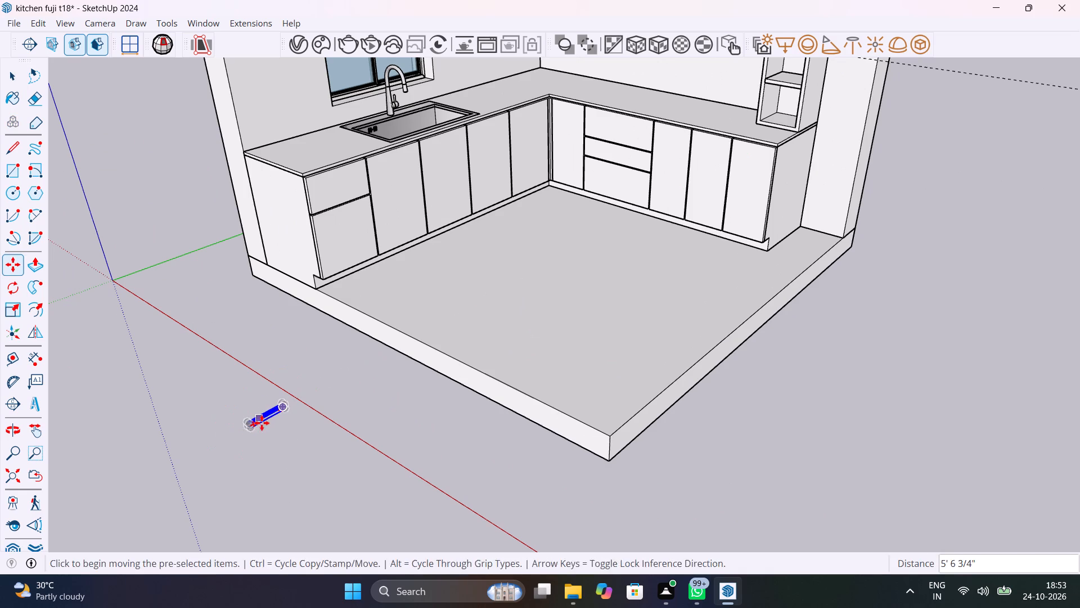
key("space")
Rotate the handle 90° about the green axis at its near end, turning its mounting feet toward the sink-side cabinets.
scroll(251, 357, "down", 4)
middle_click_drag(295, 373, 489, 217, "shift")
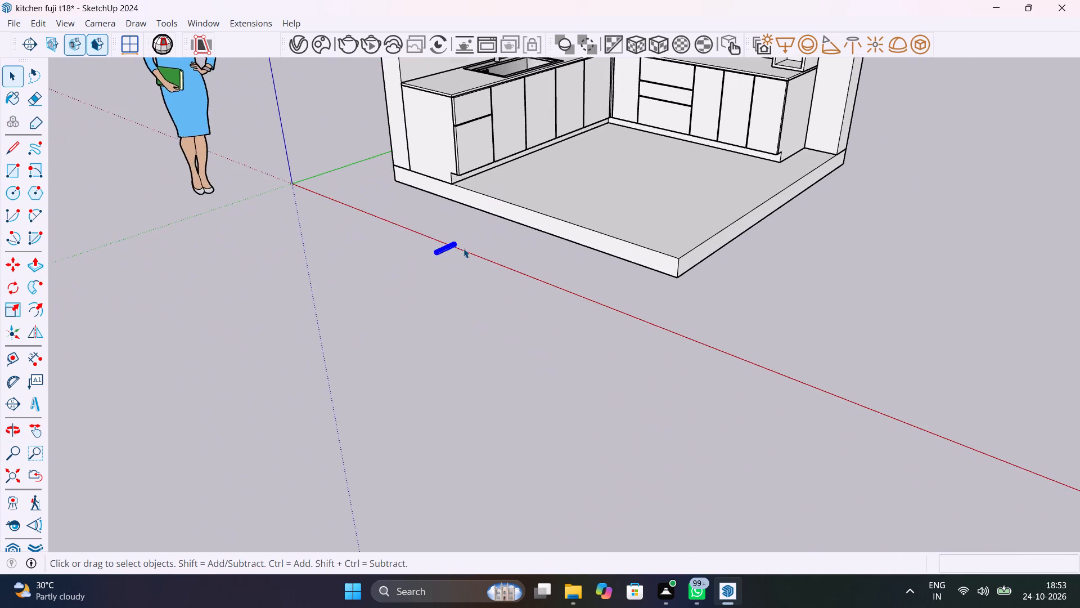
scroll(463, 249, "up", 9)
key("space")
left_click(431, 256)
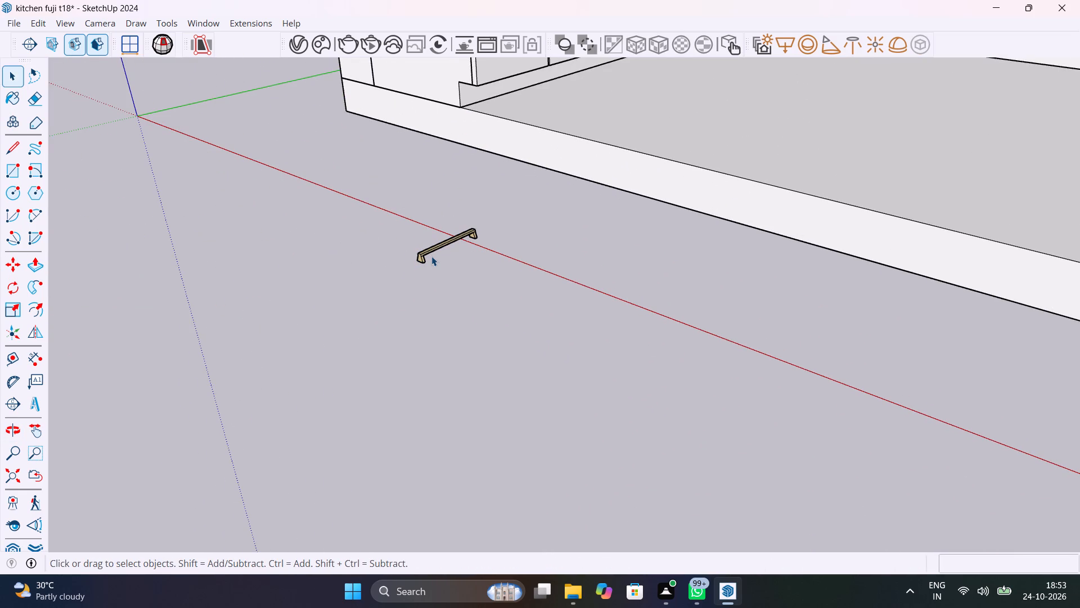
left_click(431, 256)
left_click(431, 253)
key("q")
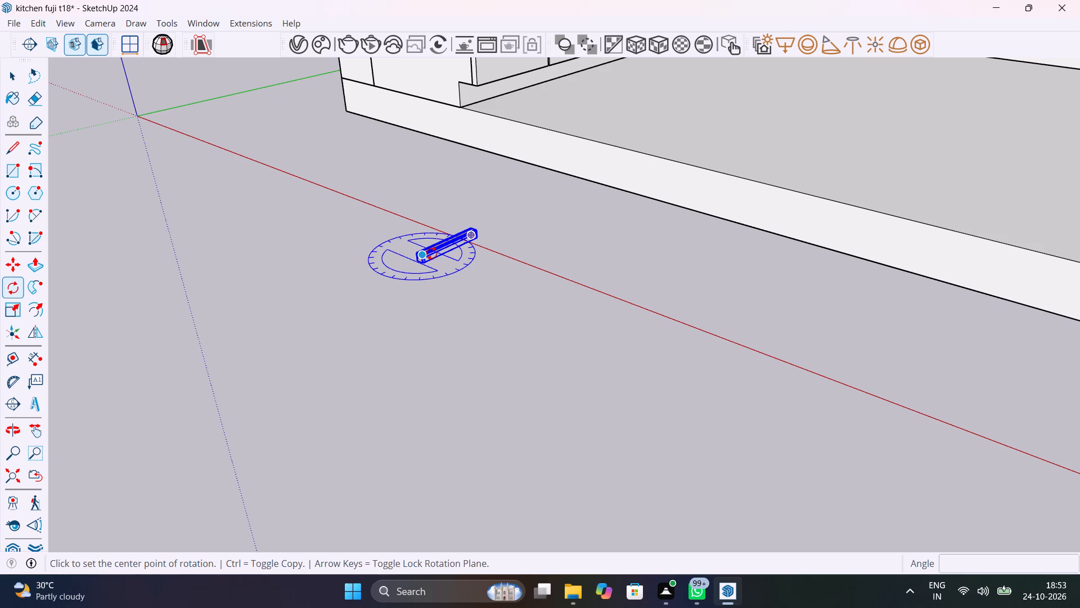
key("Left")
left_click(417, 262)
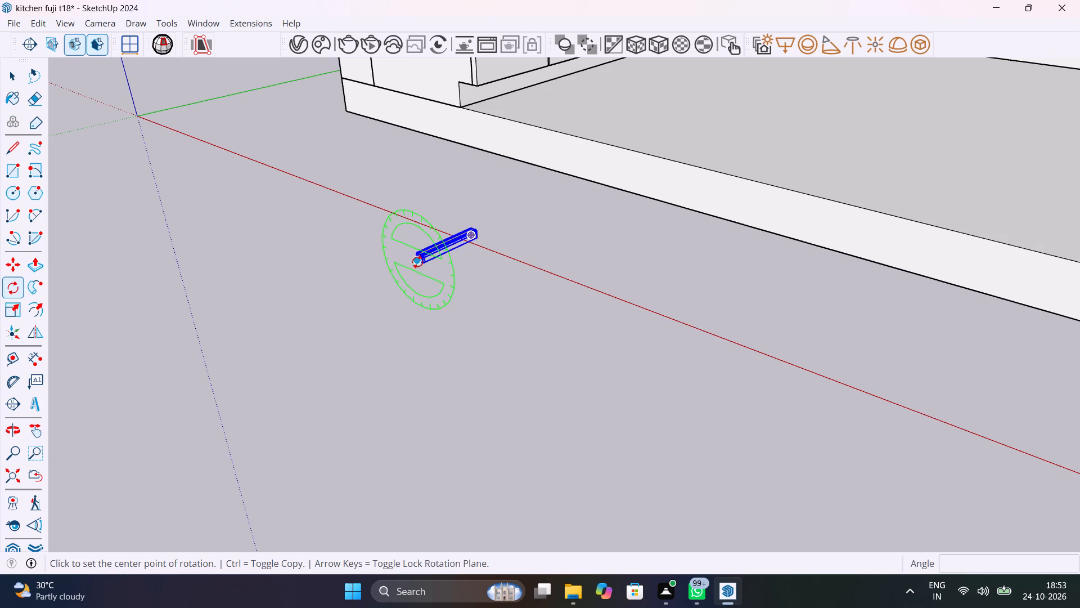
left_click(449, 296)
scroll(475, 323, "up", 3)
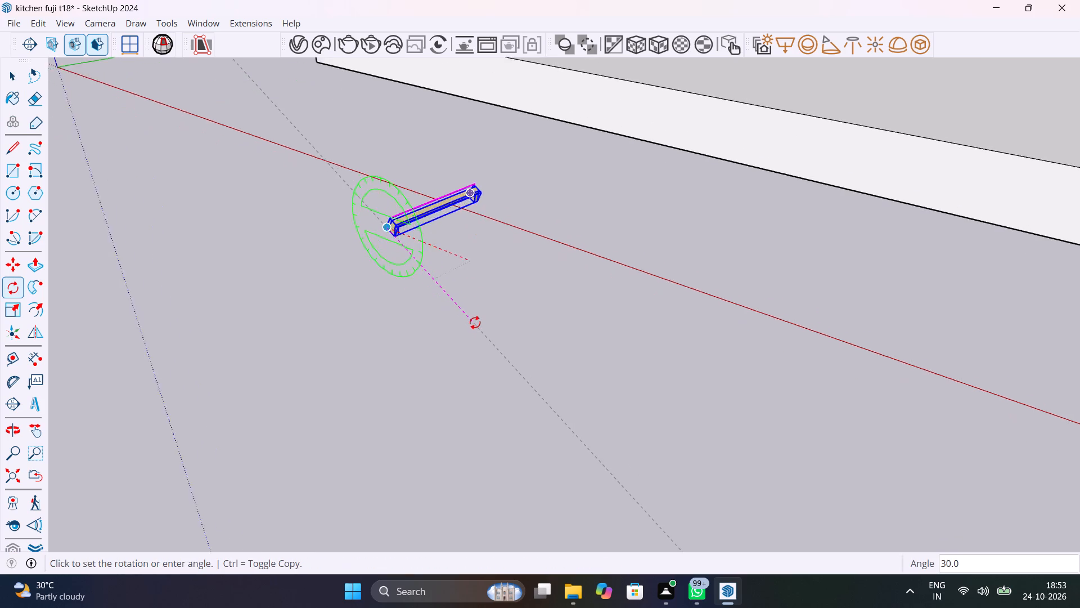
scroll(475, 323, "up", 5)
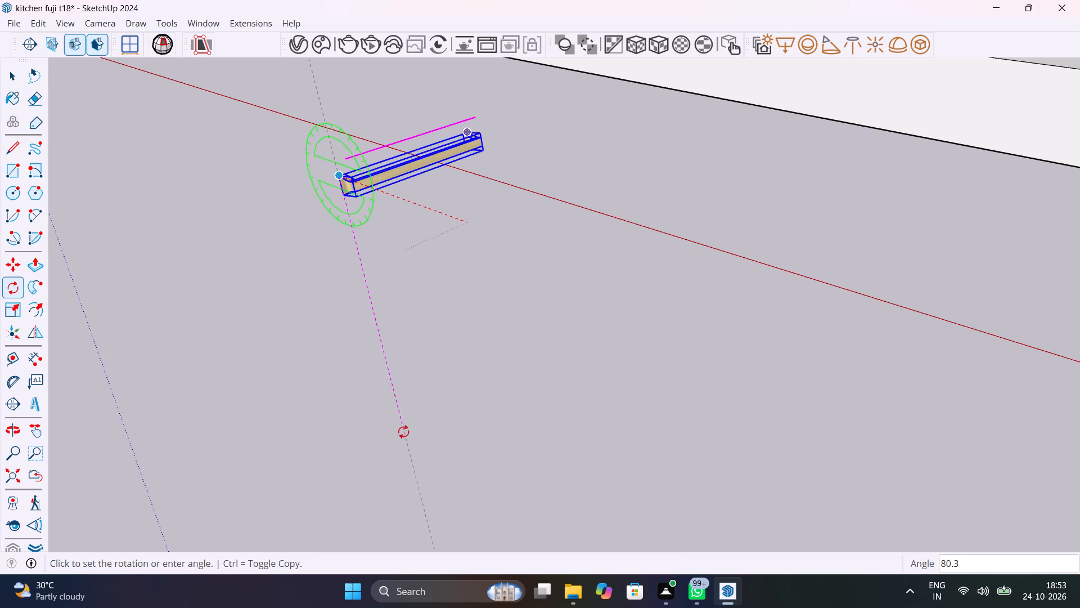
type("90")
key("Return")
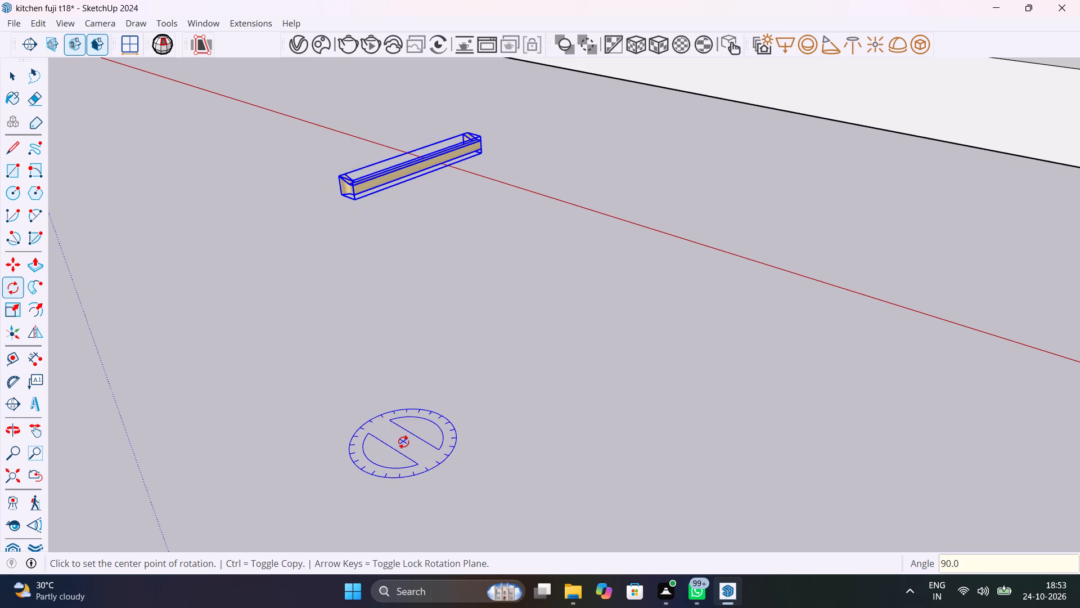
key("space")
scroll(403, 442, "down", 3)
left_click(397, 367)
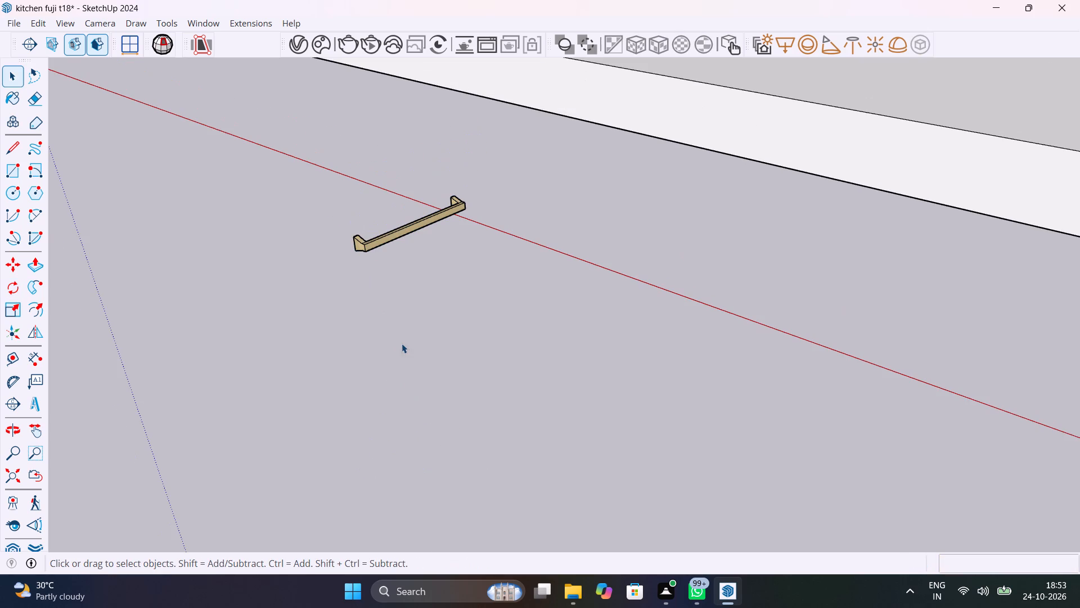
Move the handle by its near mounting foot onto the top drawer front of the end sink-side base cabinet.
scroll(362, 289, "up", 5)
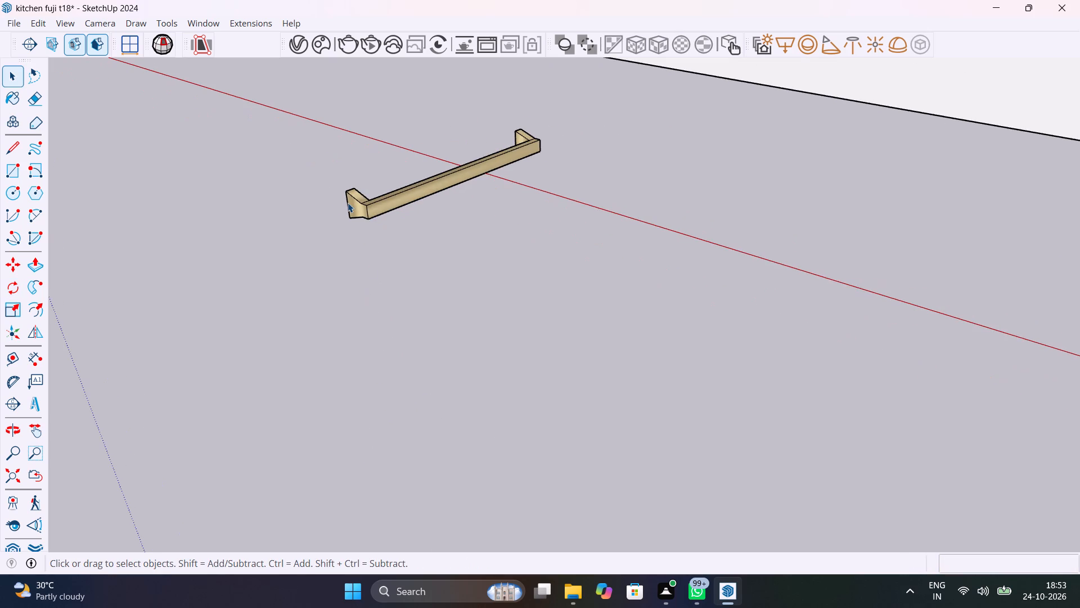
left_click(348, 203)
key("m")
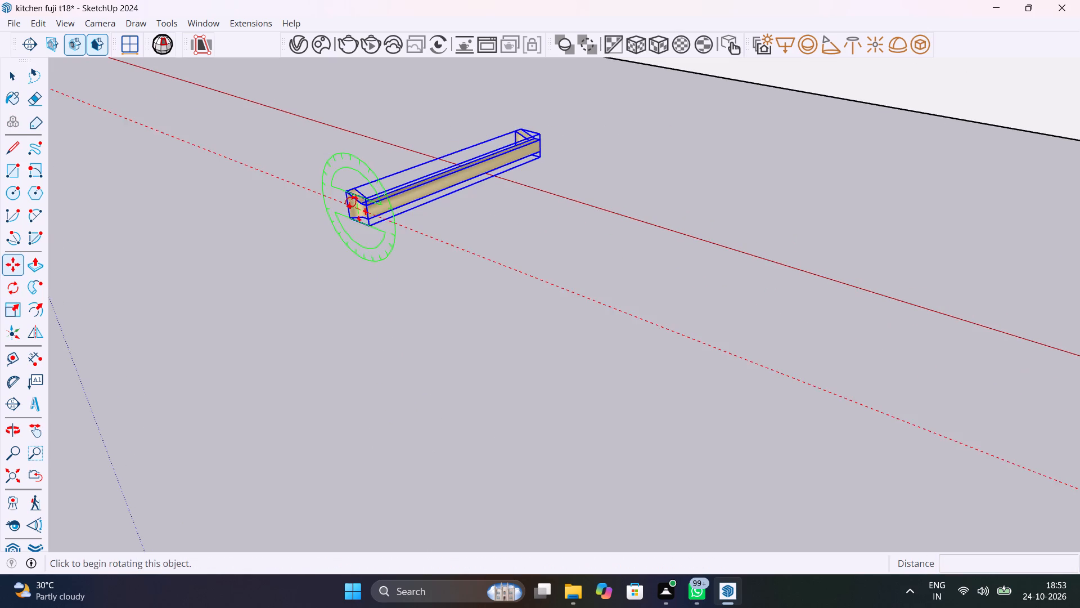
left_click(346, 209)
scroll(407, 122, "down", 18)
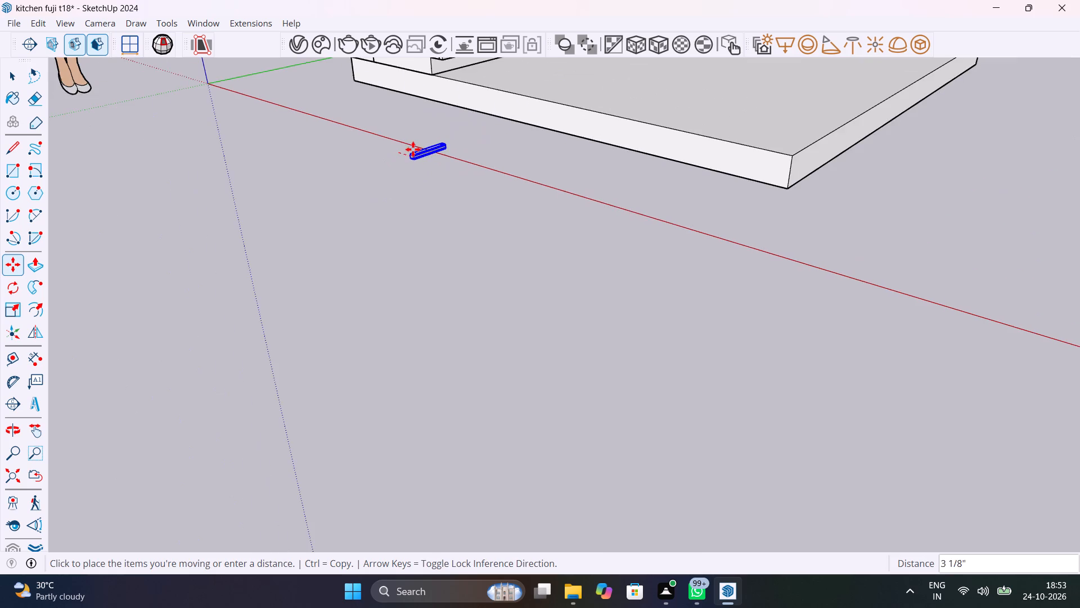
middle_click_drag(427, 179, 466, 352, "shift")
scroll(478, 74, "up", 14)
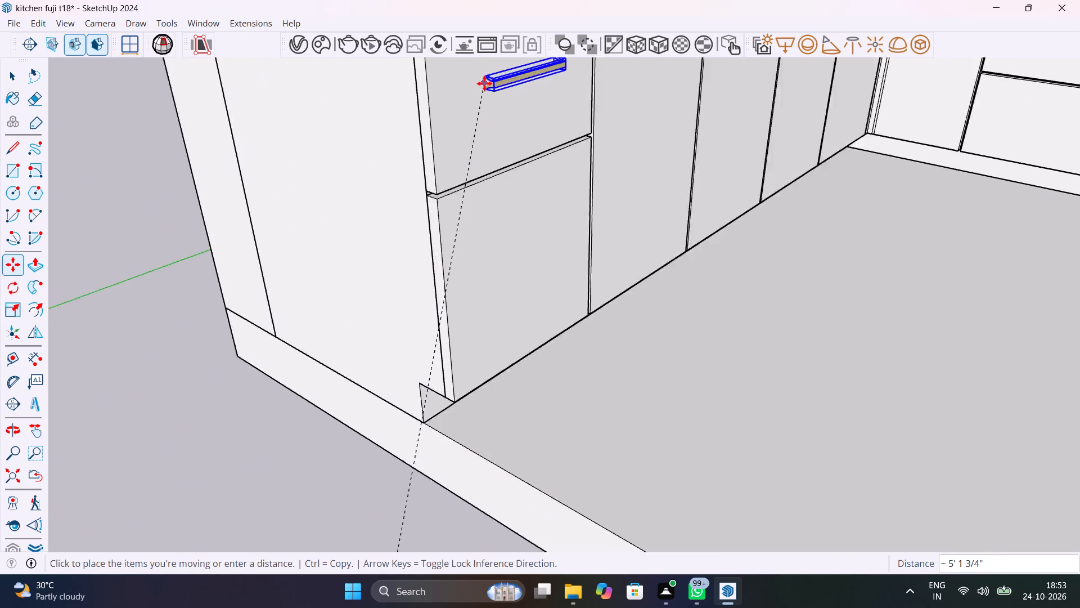
scroll(484, 83, "up", 3)
middle_click_drag(483, 110, 395, 268, "shift")
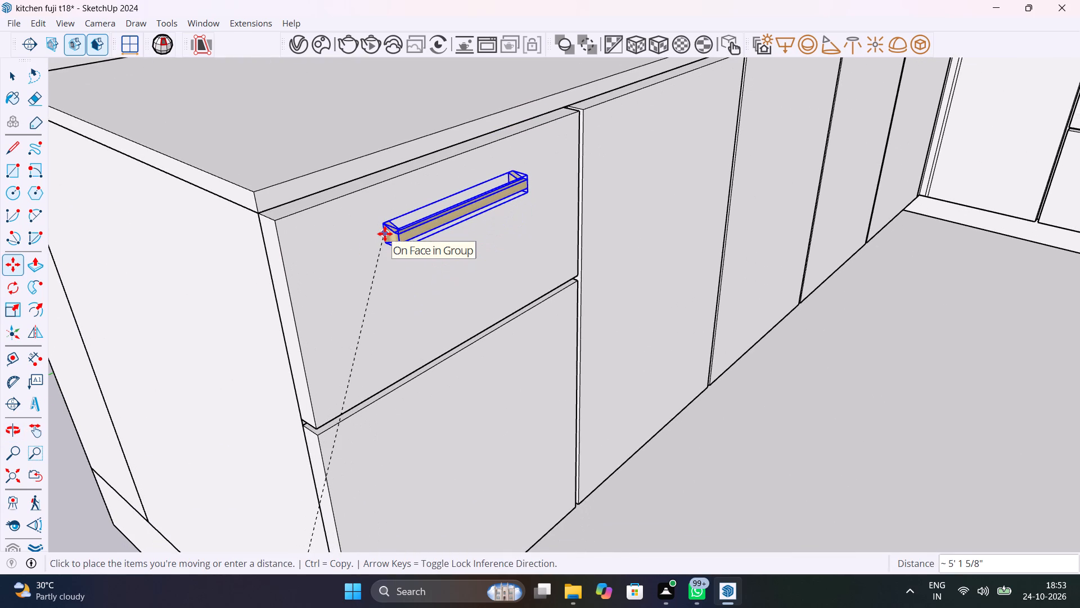
left_click(385, 234)
Shift the handle about 1 3/16" horizontally along the top drawer front toward its centre.
middle_click_drag(442, 256, 314, 104)
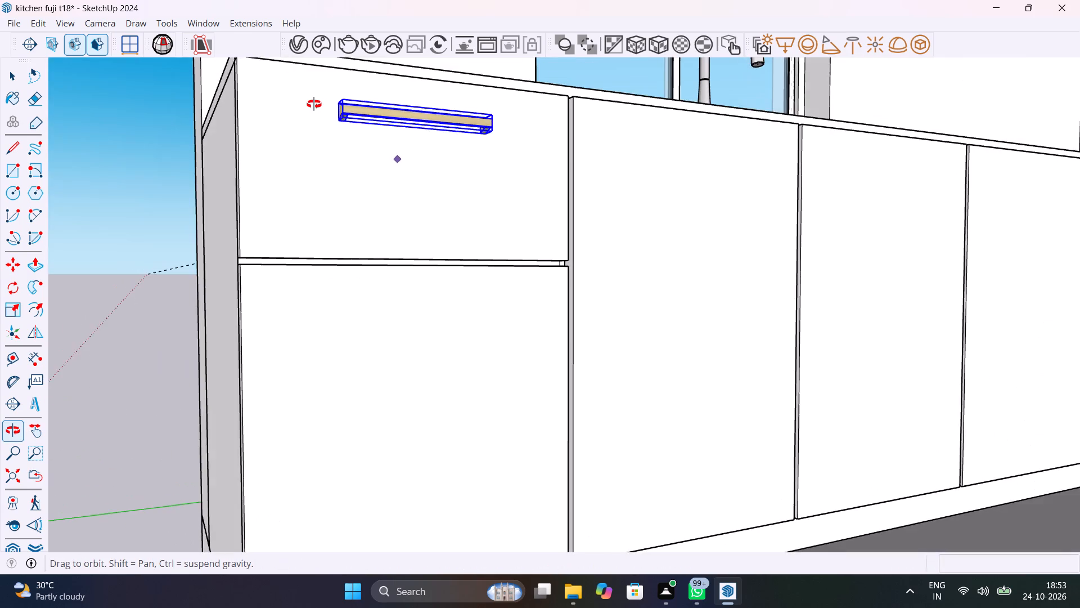
middle_click_drag(314, 104, 109, 175)
scroll(440, 151, "down", 4)
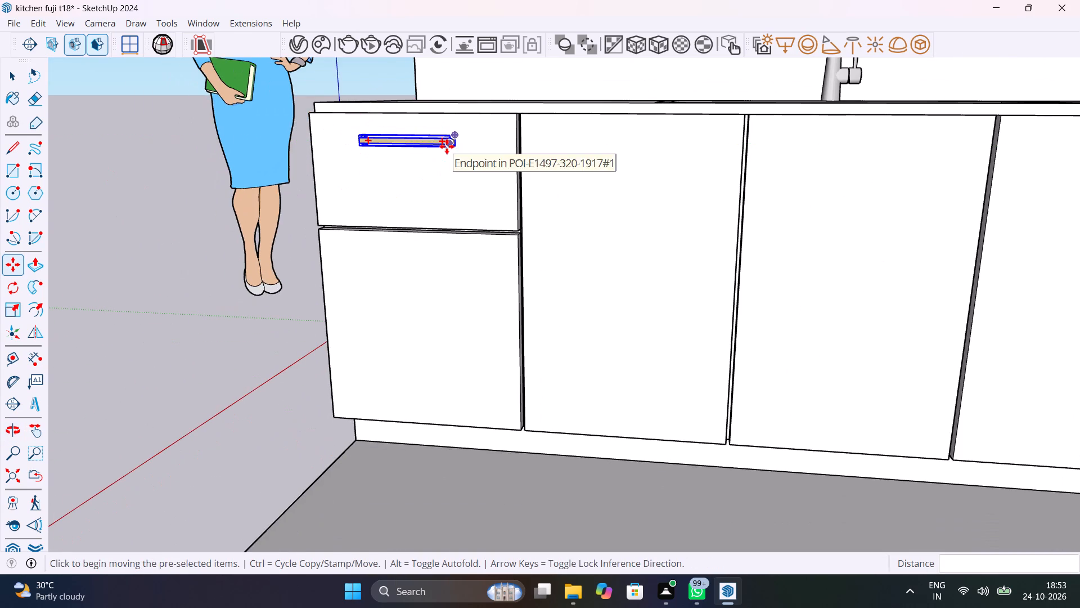
scroll(455, 146, "up", 7)
left_click(456, 146)
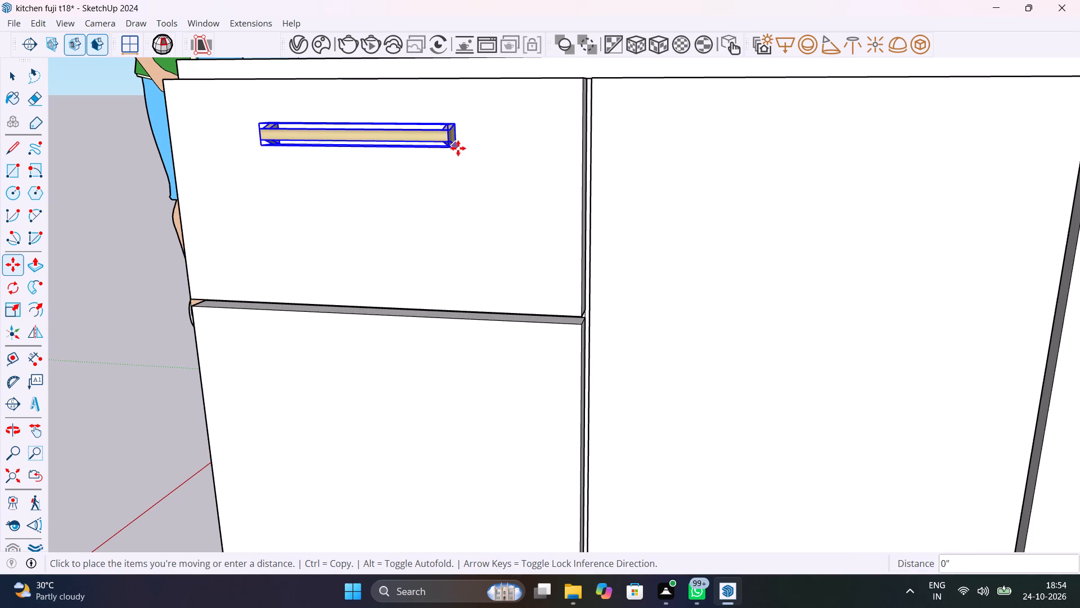
key("Escape")
key("space")
left_click(442, 146)
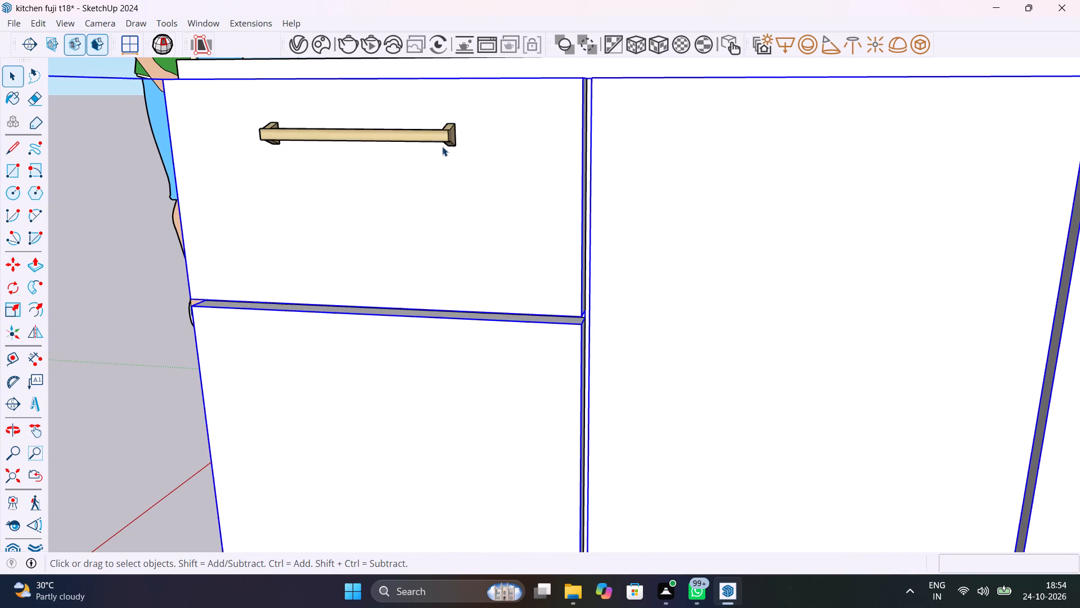
left_click(433, 128)
key("m")
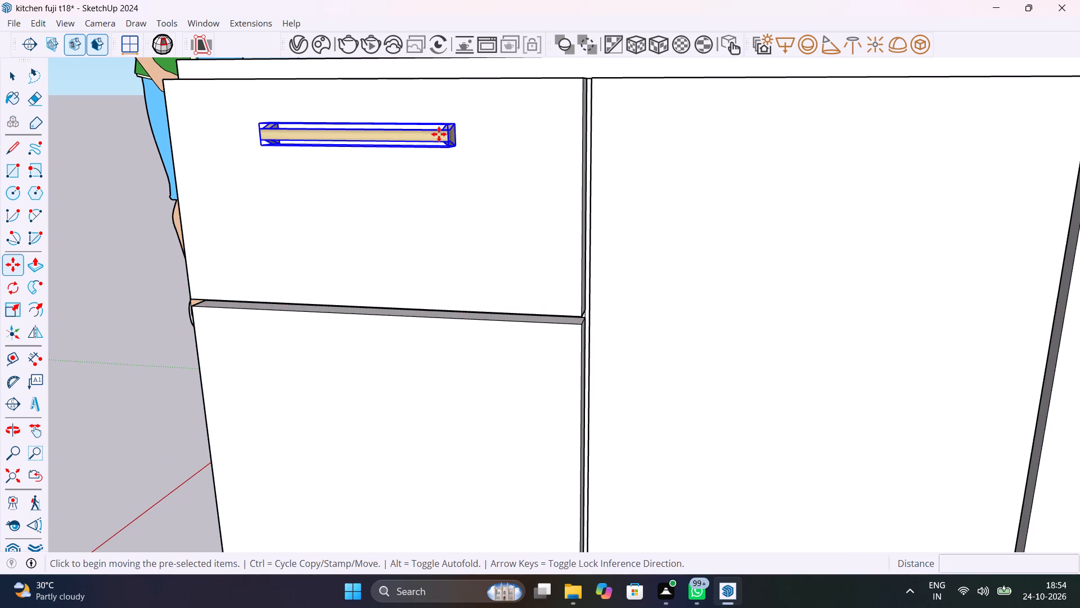
left_click(458, 147)
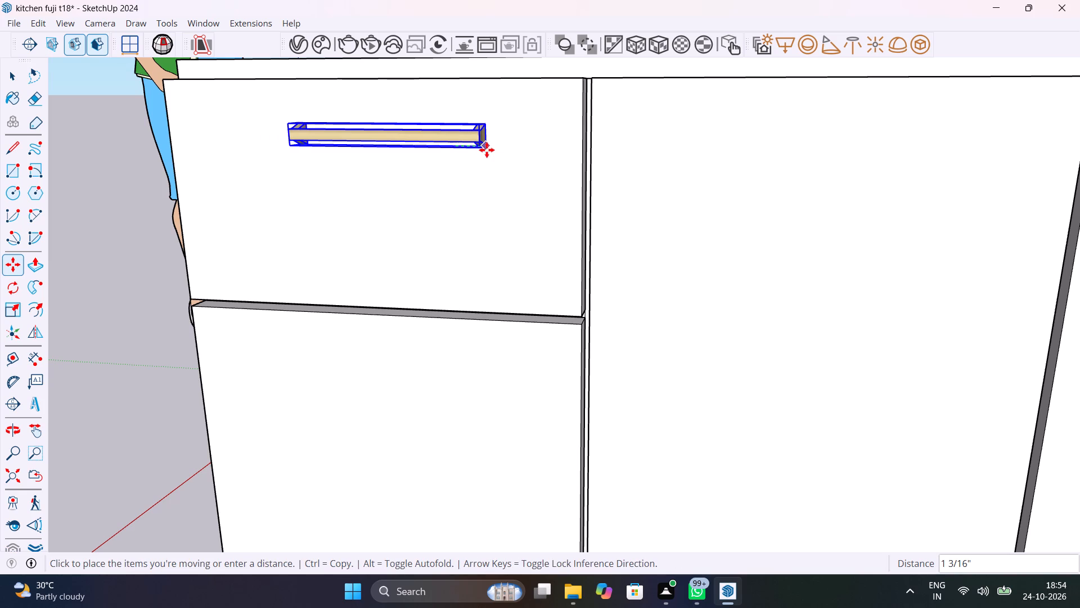
left_click(487, 150)
Copy the handle 10 7/8" straight down from the top drawer front onto the lower drawer front of the end sink-side cabinet.
left_click(487, 149)
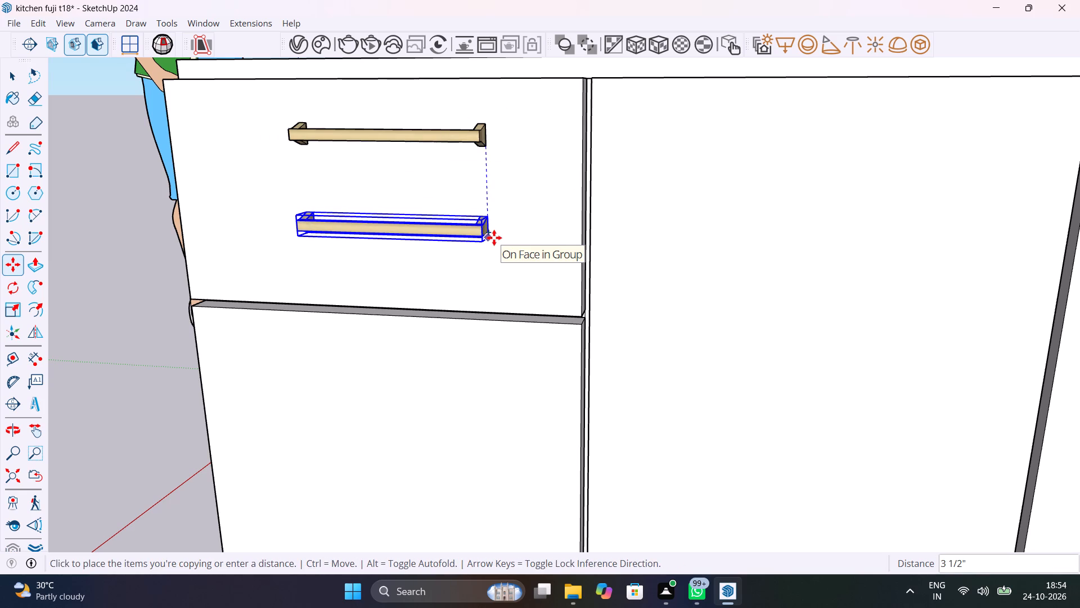
key("Up")
scroll(492, 334, "down", 3)
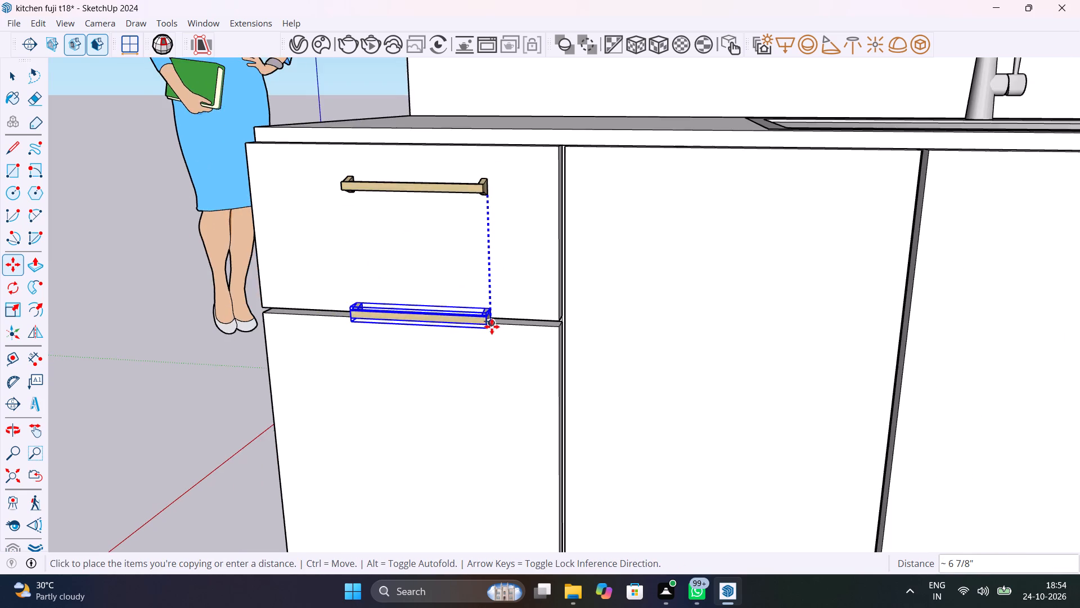
scroll(492, 327, "down", 4)
middle_click_drag(492, 325, 519, 153)
scroll(519, 153, "up", 1)
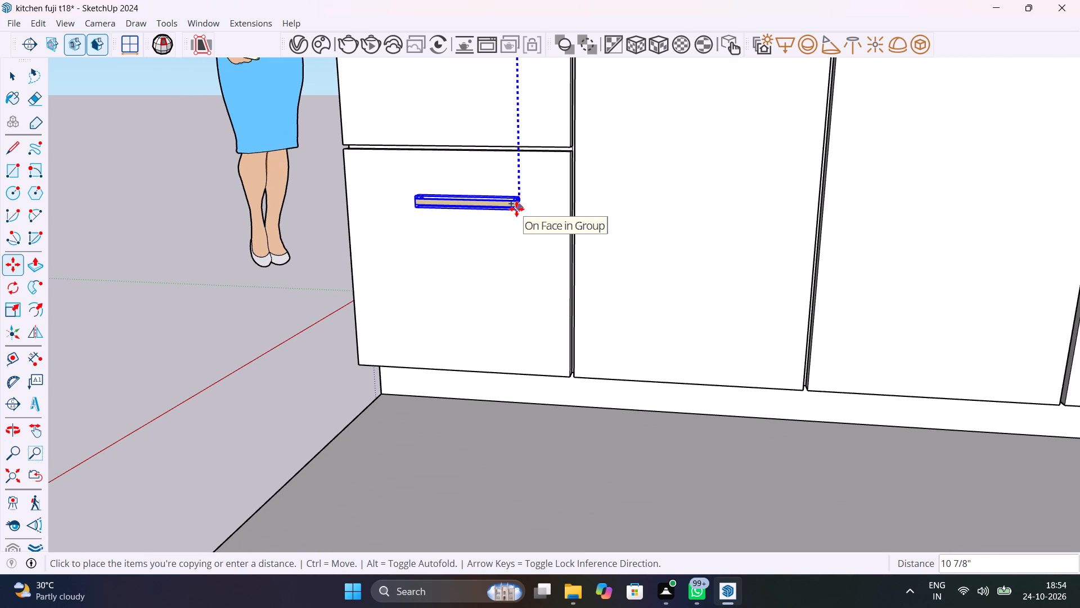
left_click(516, 209)
scroll(531, 227, "down", 17)
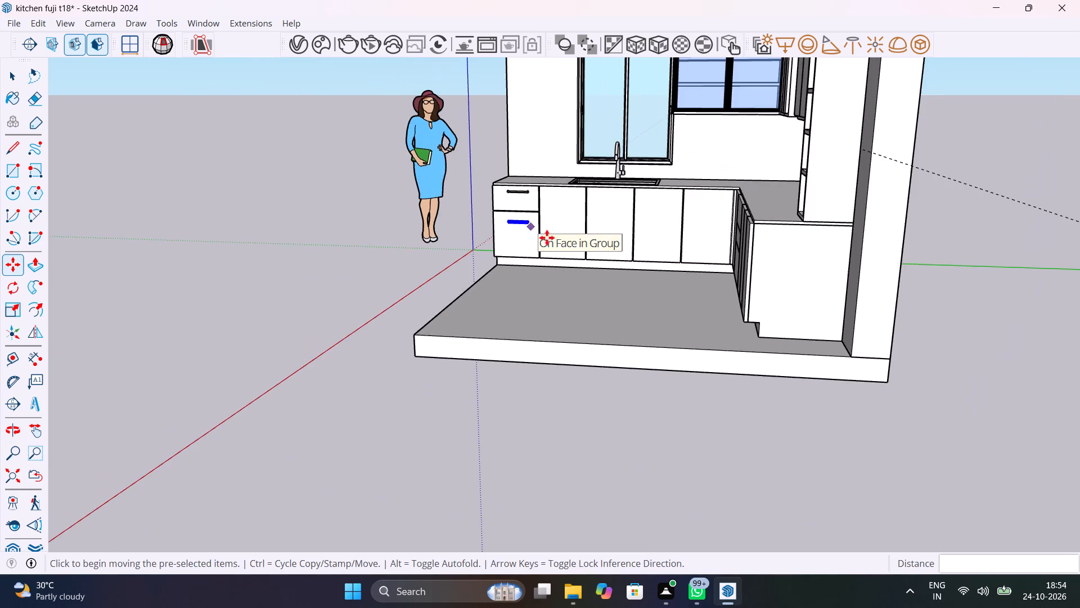
middle_click_drag(560, 240, 648, 253)
scroll(510, 212, "up", 5)
key("space")
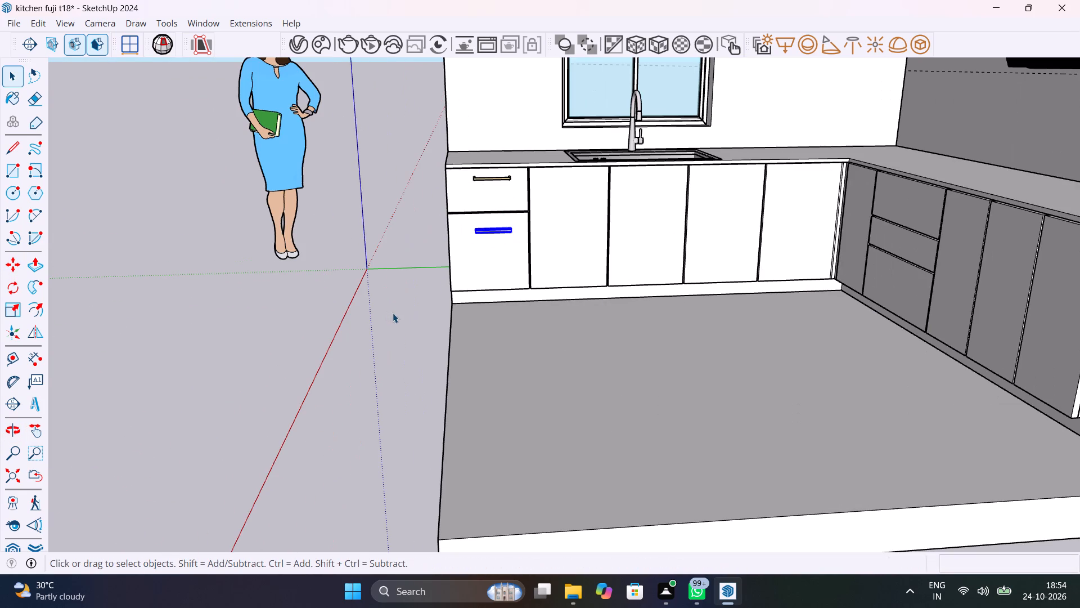
left_click(393, 313)
Copy the top drawer's handle about 8' 7/16" away to the open area beside the red axis.
scroll(453, 213, "up", 5)
scroll(471, 217, "down", 5)
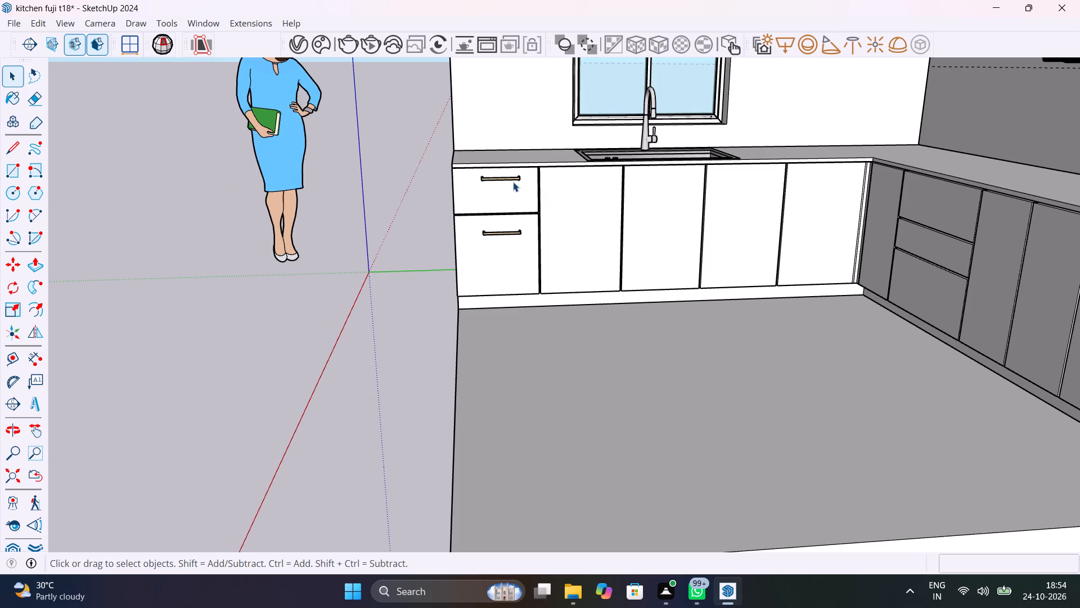
left_click(519, 177)
key("m")
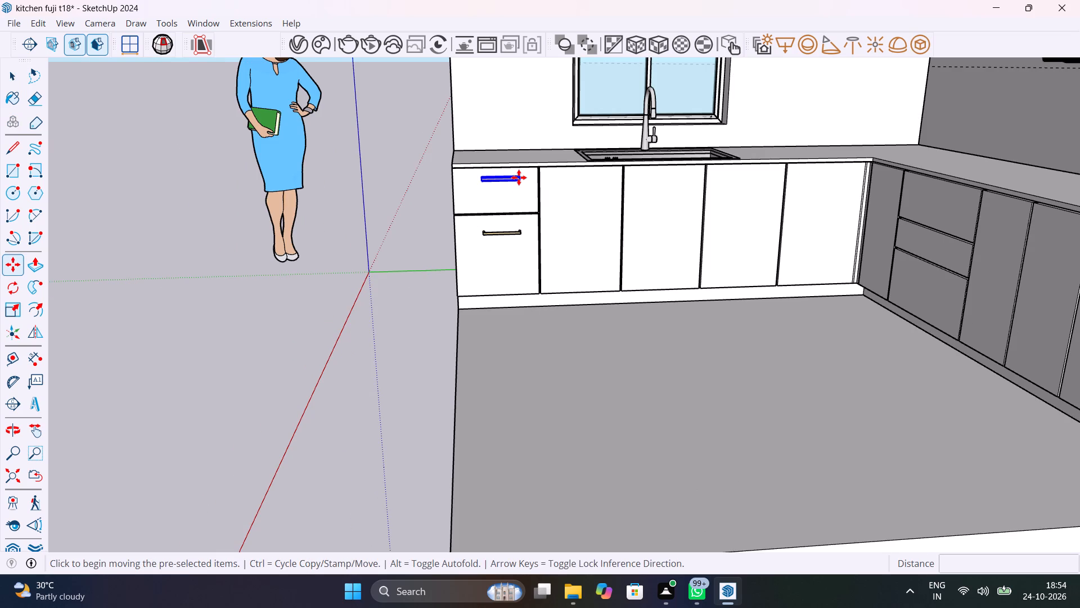
left_click(521, 177)
left_click(346, 352)
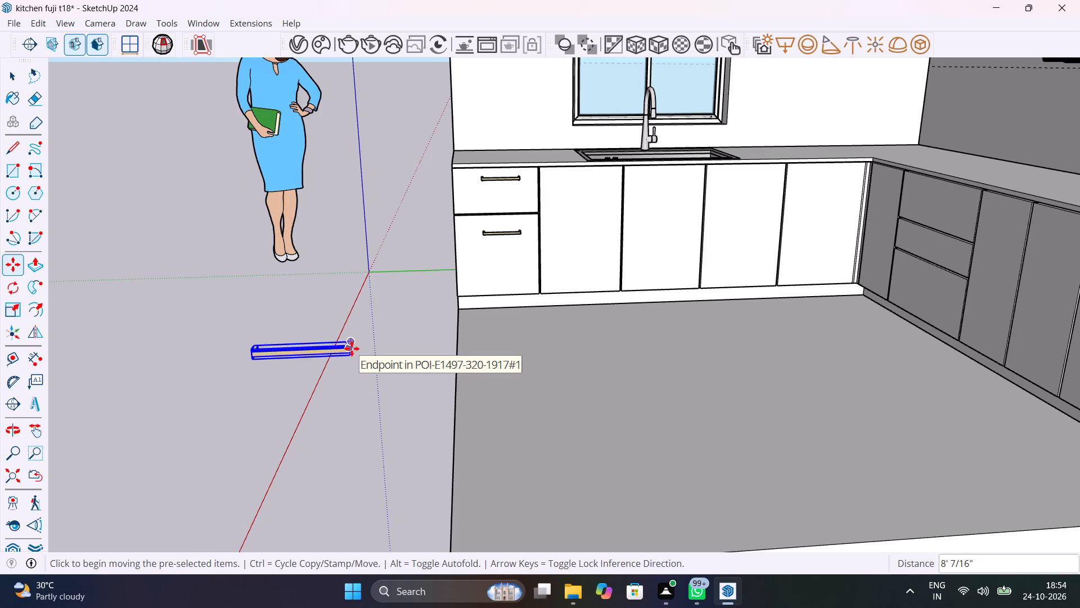
Copy the spare handle again, placing the duplicate farther from the kitchen on the other side of the red axis.
scroll(356, 345, "down", 6)
middle_click_drag(359, 345, 557, 268)
scroll(526, 286, "up", 8)
scroll(528, 285, "down", 5)
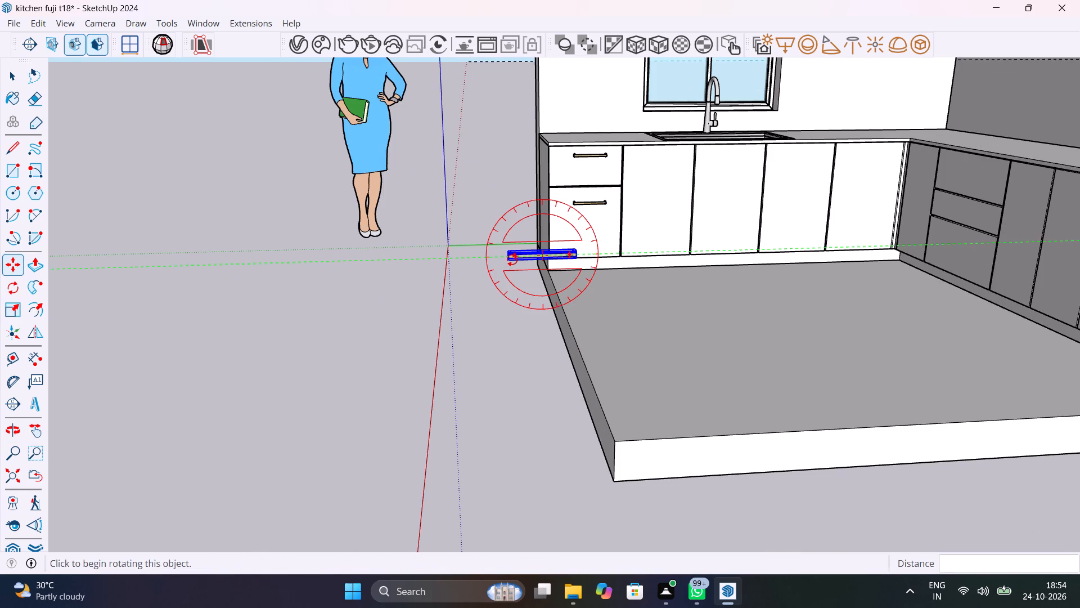
left_click(576, 259)
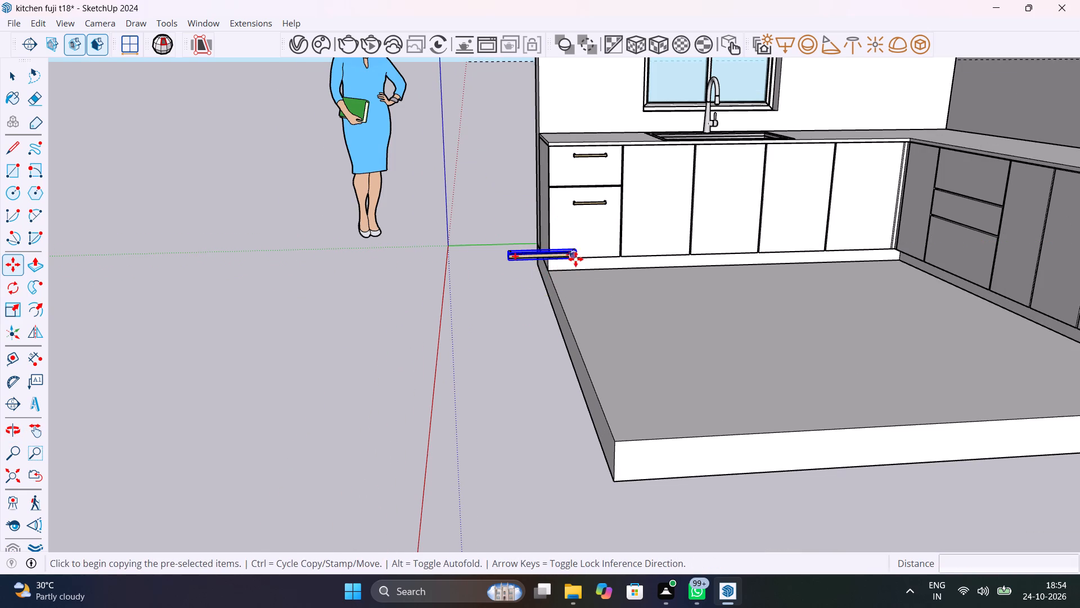
left_click(345, 309)
Rotate the newest handle copy 90° about the red axis at its end away from the kitchen, standing it upright.
scroll(413, 298, "down", 12)
scroll(385, 292, "up", 6)
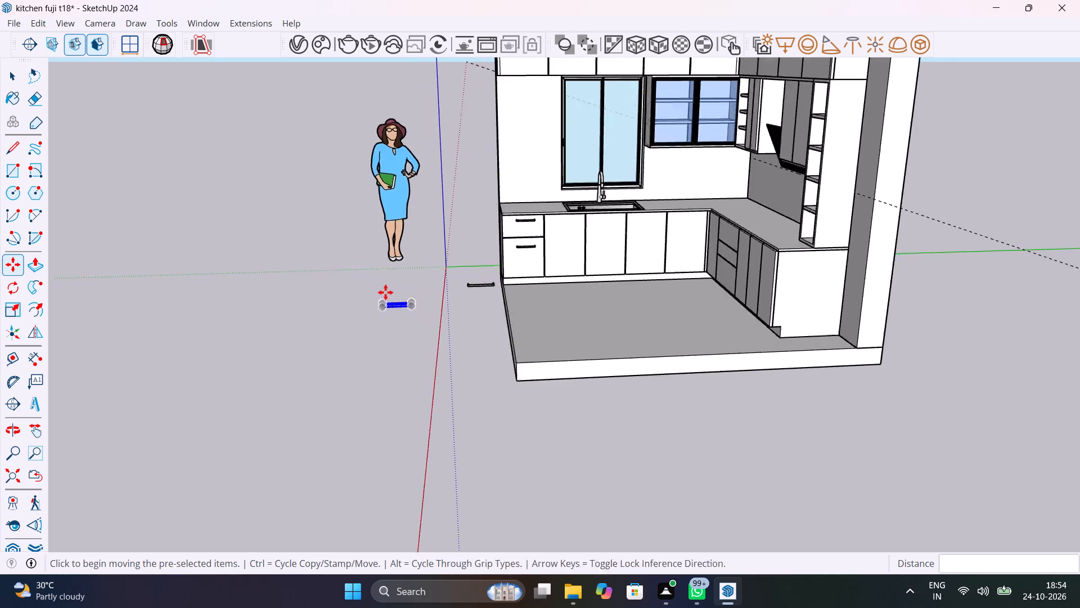
scroll(385, 292, "up", 8)
key("space")
left_click(427, 312)
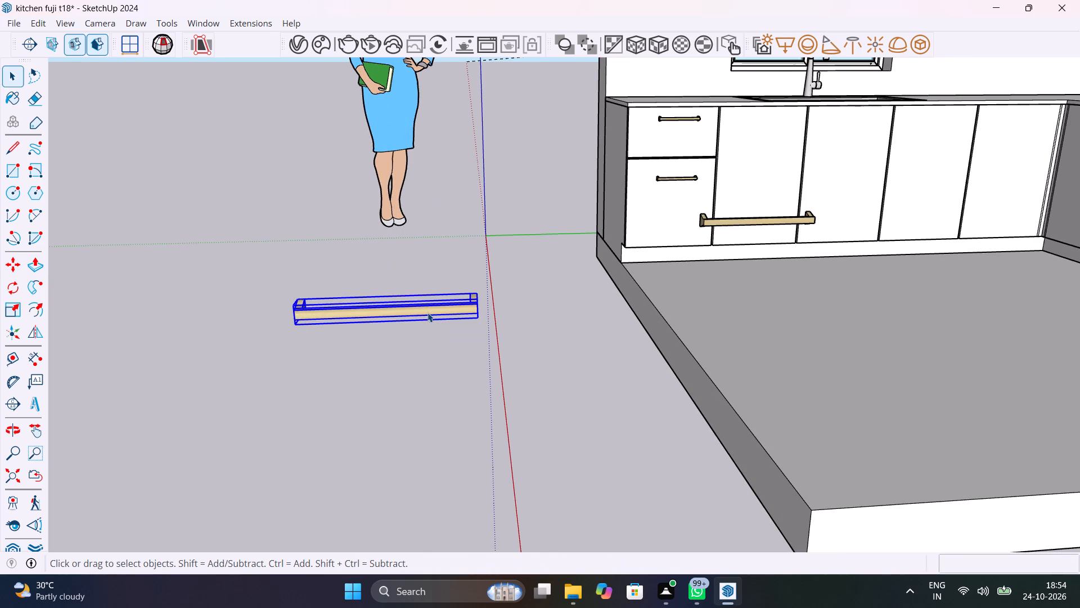
key("q")
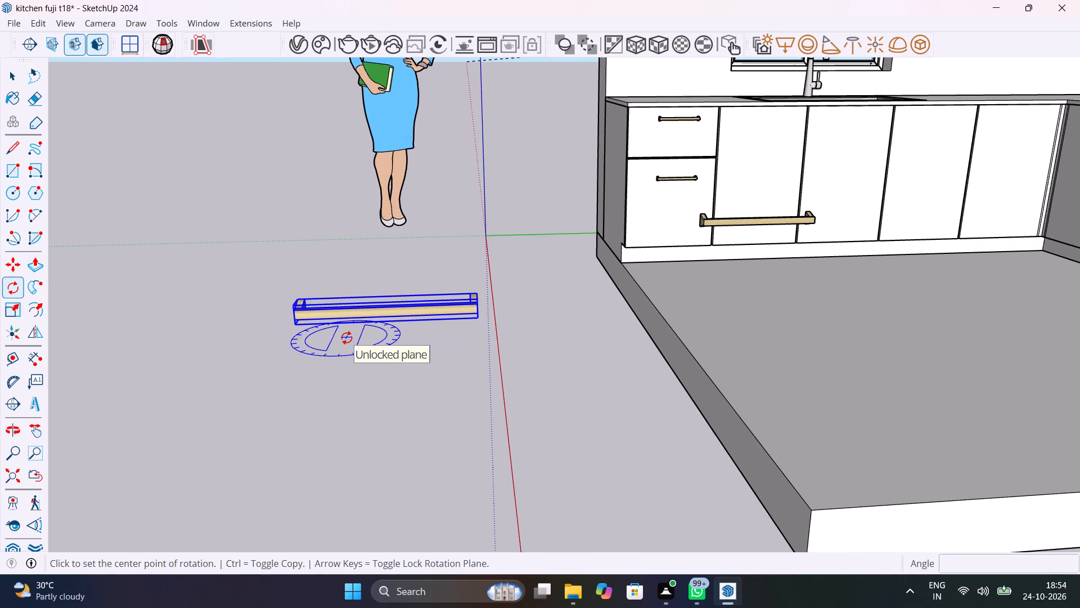
key("Right")
left_click(310, 323)
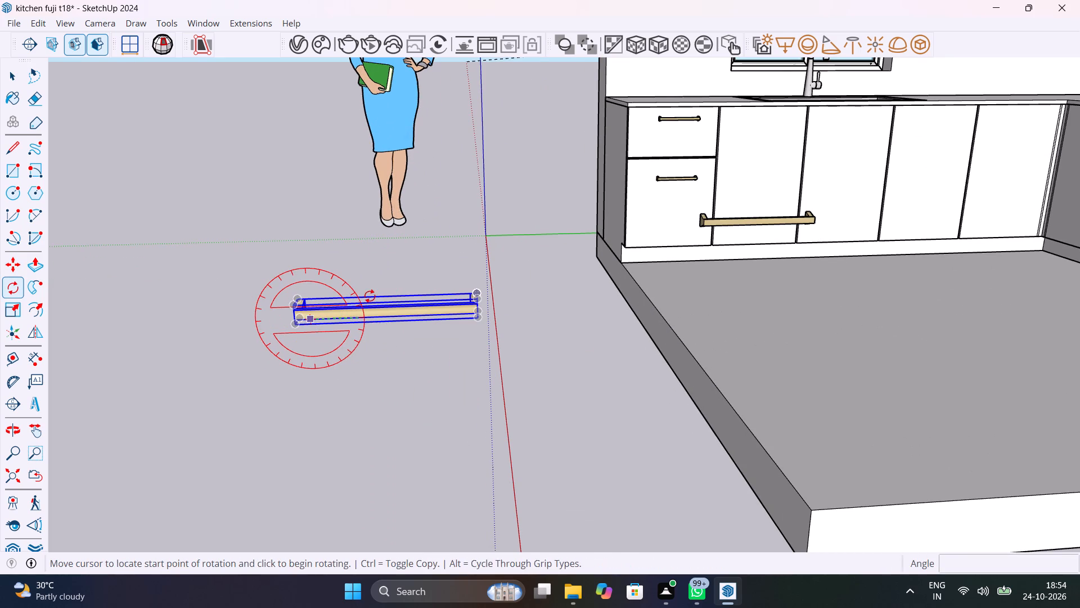
left_click(370, 296)
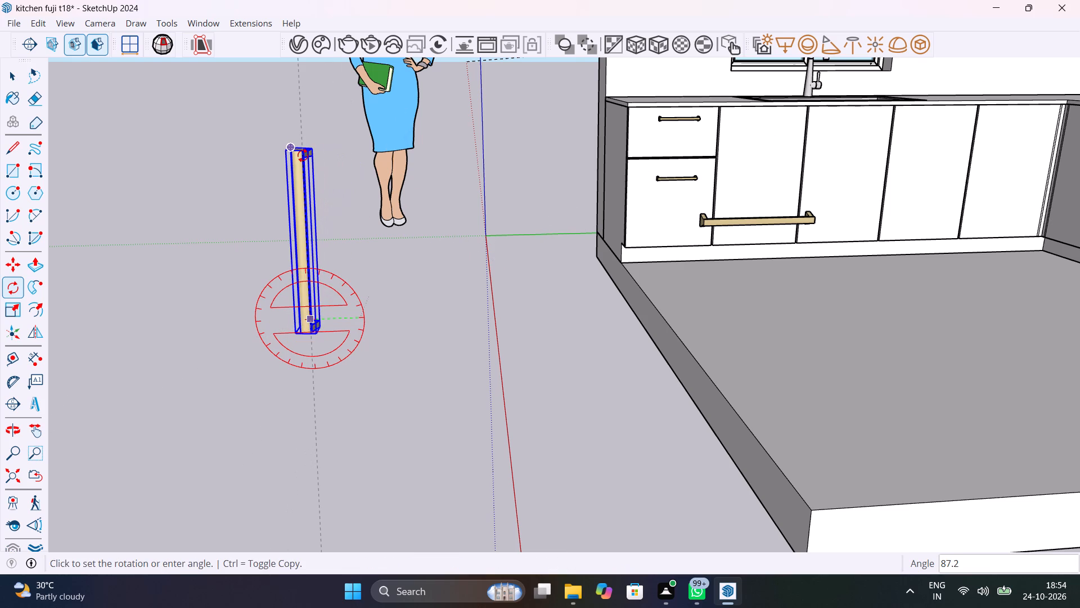
type("90")
key("Return")
key("space")
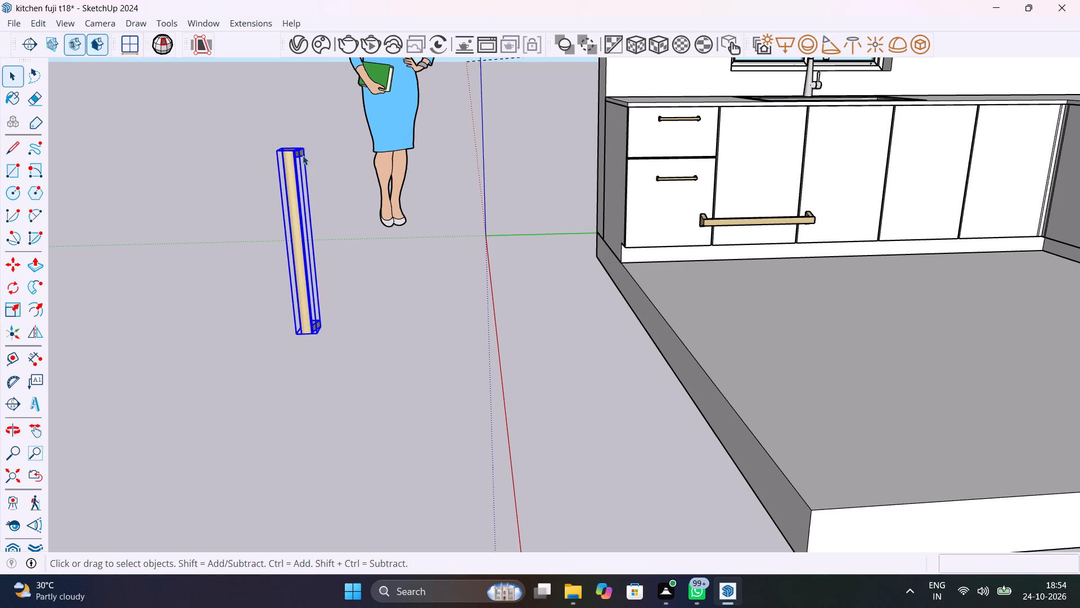
scroll(303, 155, "down", 5)
left_click(215, 287)
Place a horizontal guide about 2 7/8" below the top edge of the sink-side base cabinet doors.
middle_click_drag(259, 253, 344, 305)
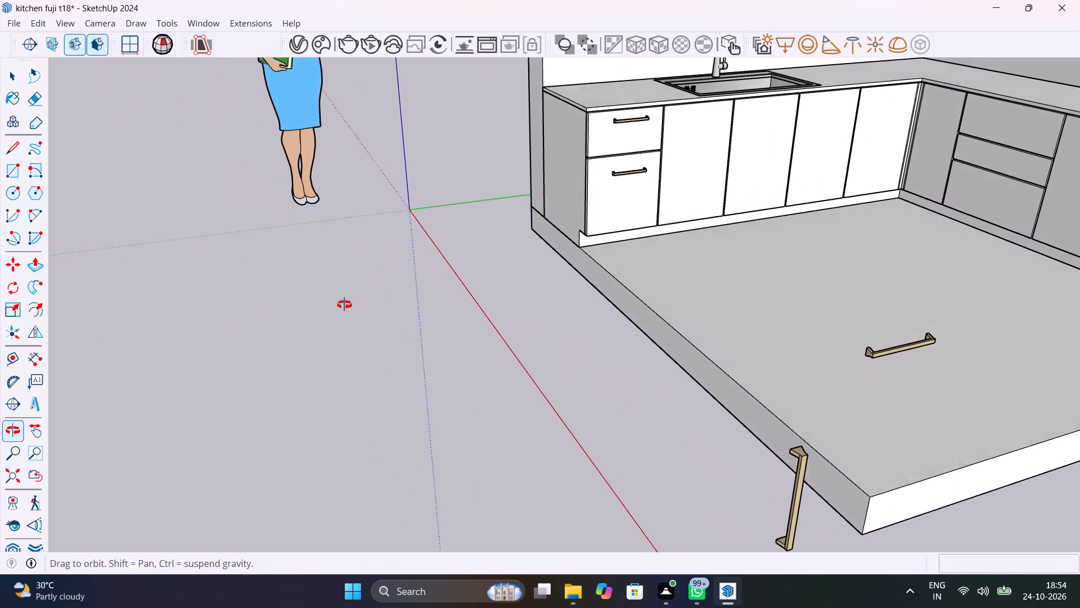
middle_click_drag(344, 305, 344, 306)
scroll(350, 303, "down", 5)
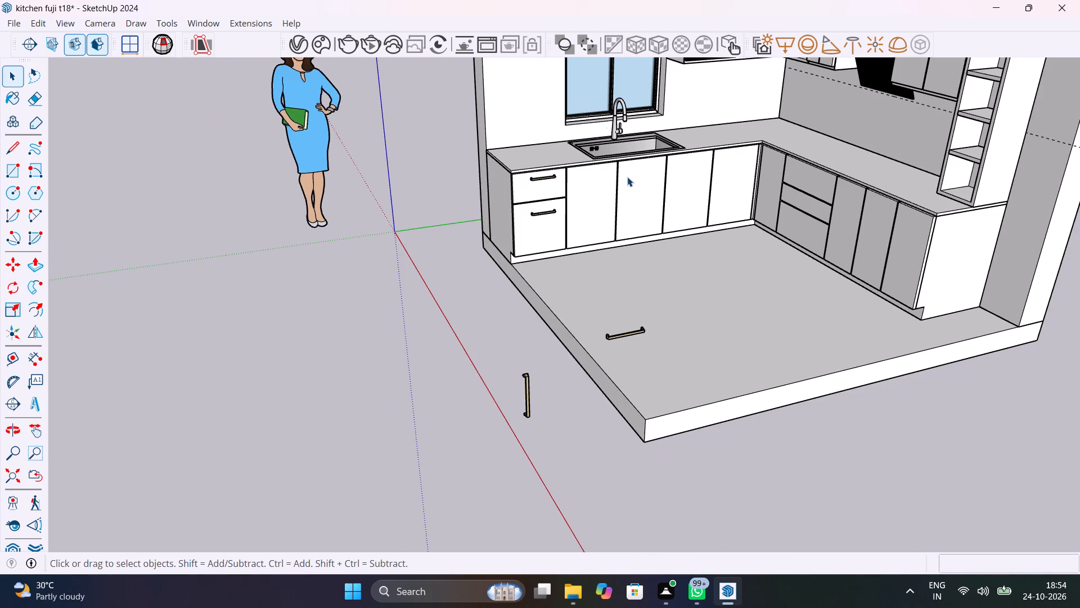
scroll(632, 180, "up", 9)
middle_click_drag(646, 205, 640, 203, "shift")
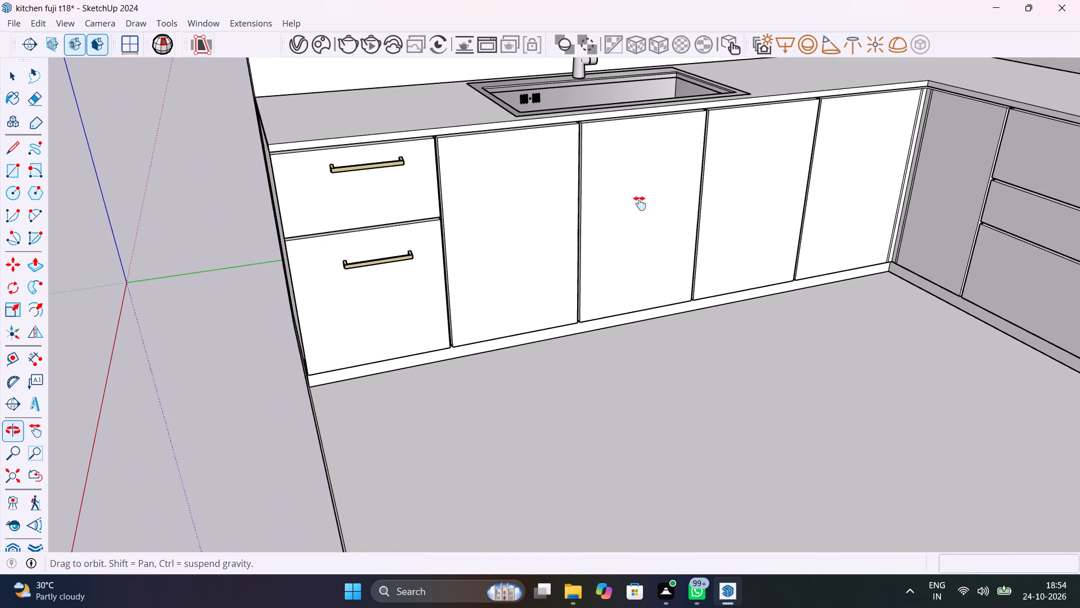
middle_click_drag(640, 203, 543, 251, "shift")
key("t")
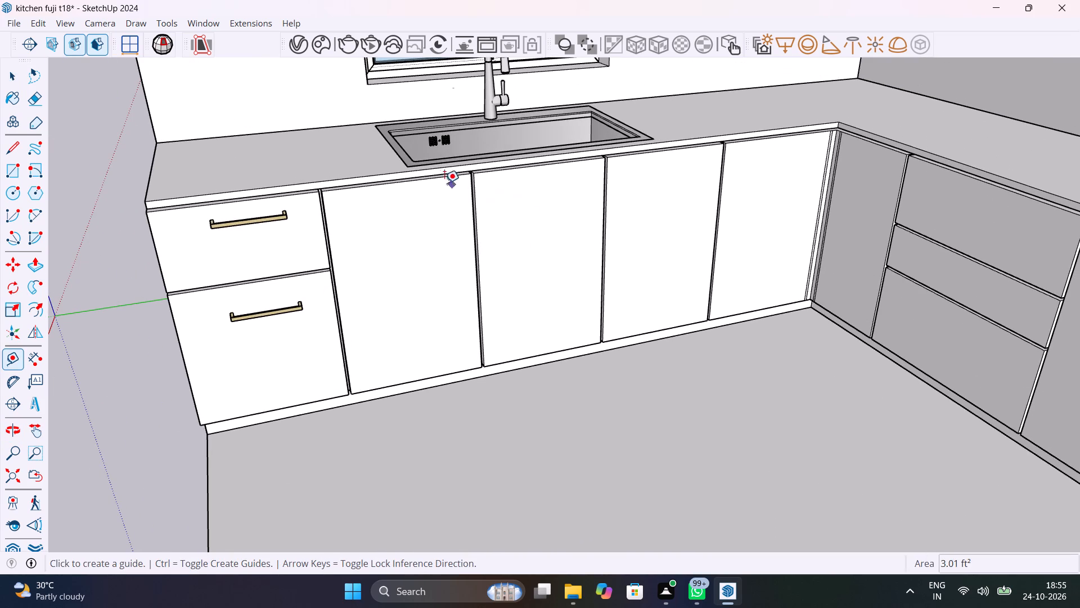
left_click(442, 178)
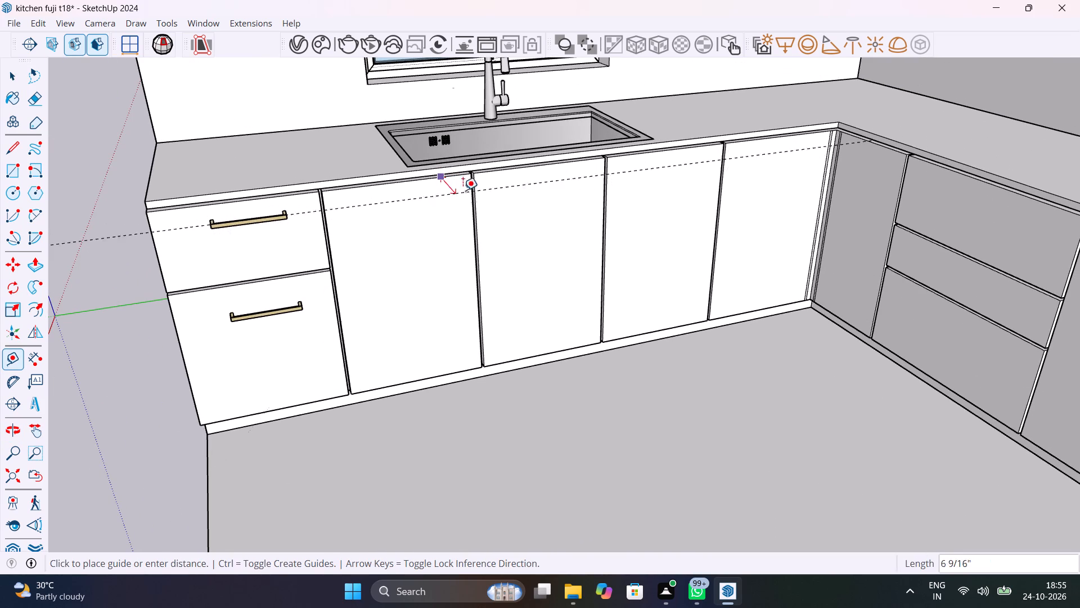
middle_click_drag(528, 153, 703, 76)
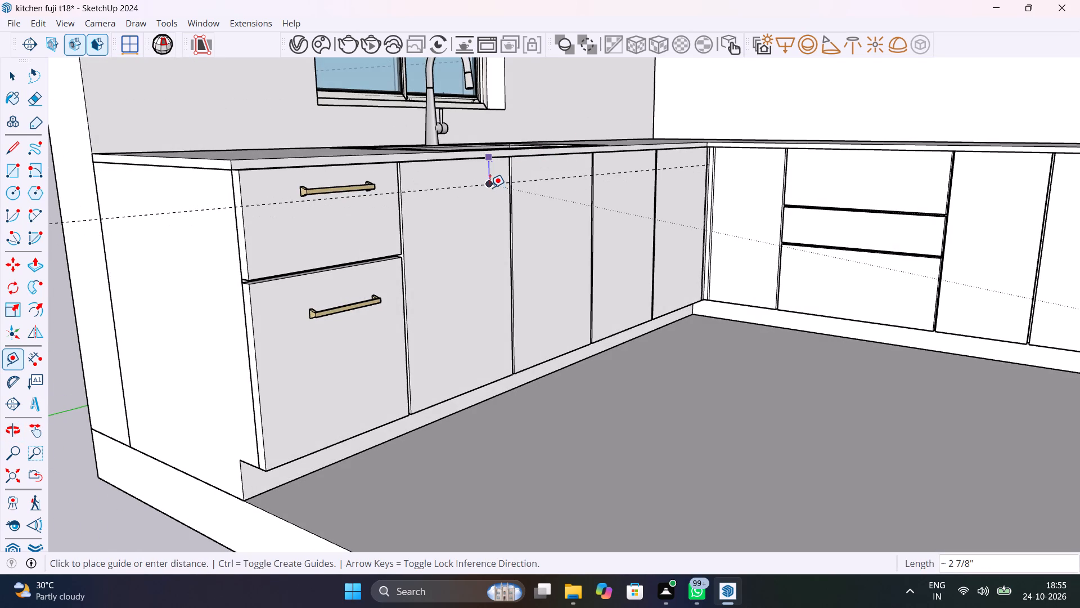
left_click(490, 186)
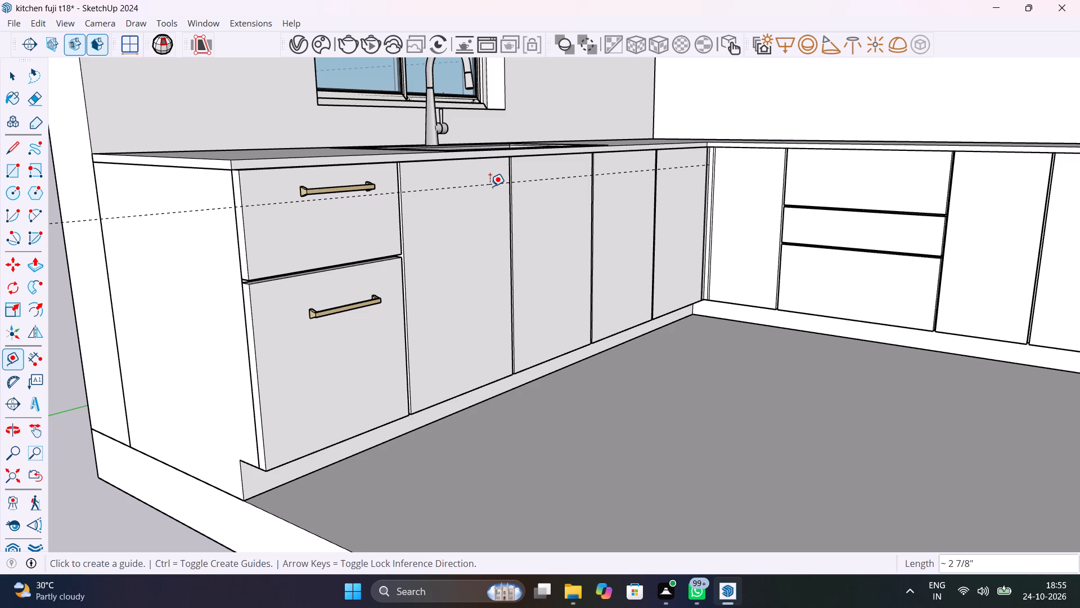
Add a second horizontal guide below the first on the sink-side doors, trying offsets of 1' and 2" before setting 5".
left_click(490, 185)
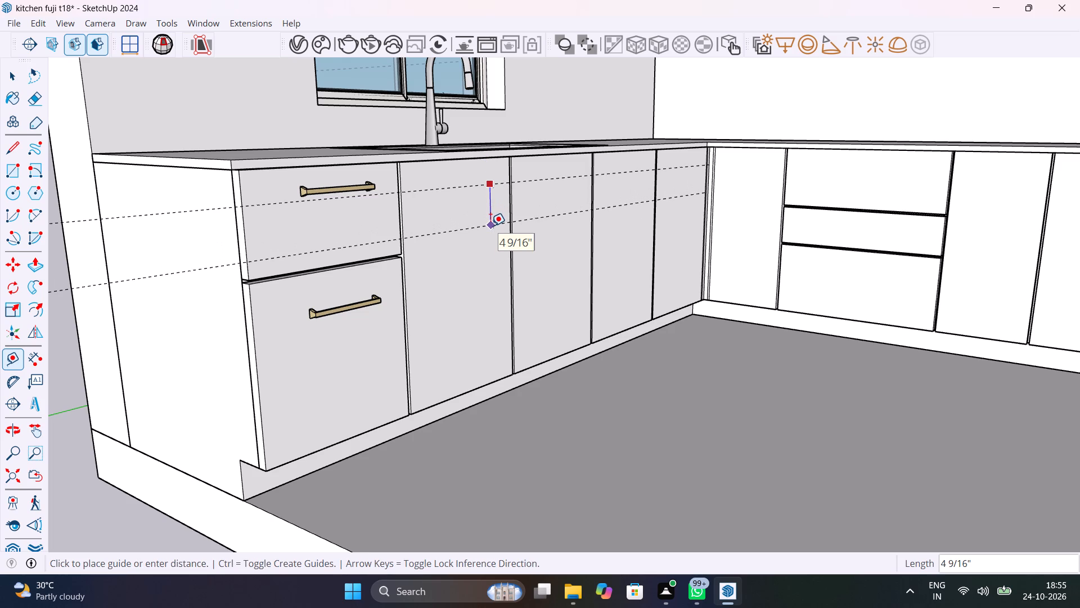
key("1")
key("apostrophe")
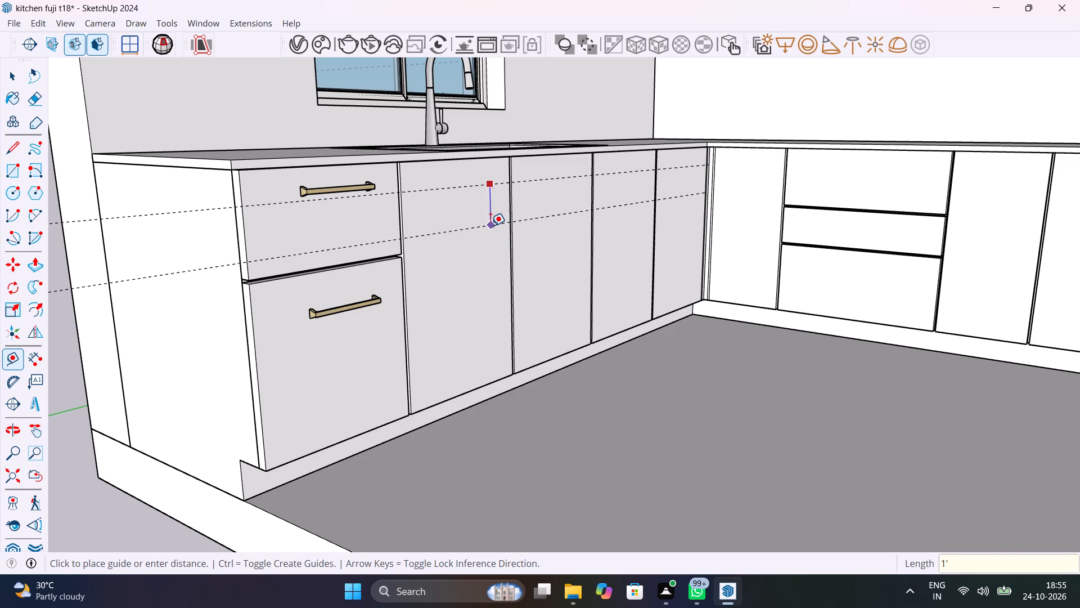
key("Return")
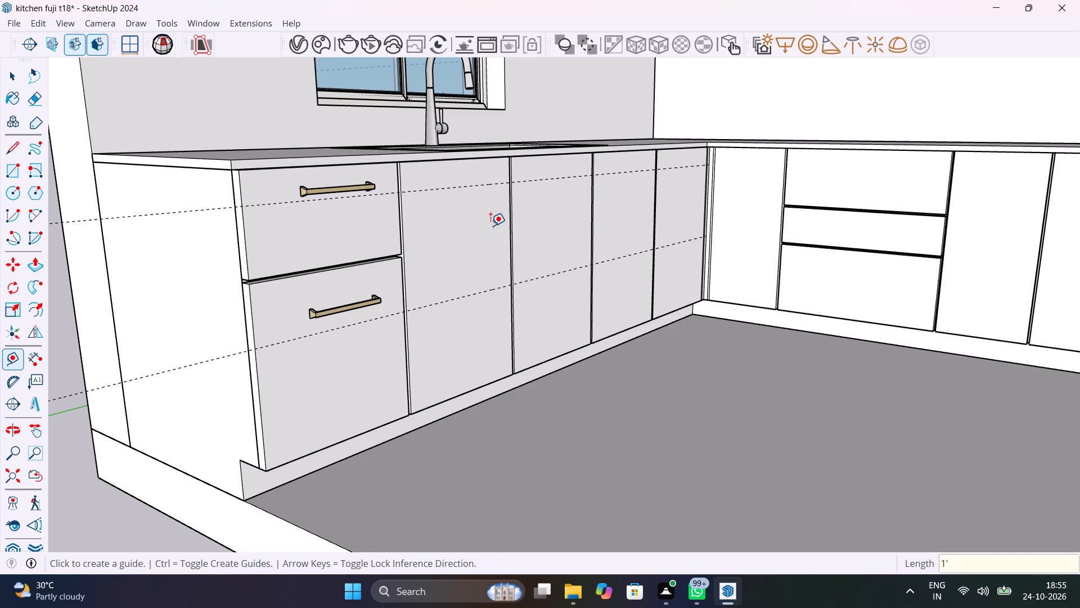
type("2\"")
key("Return")
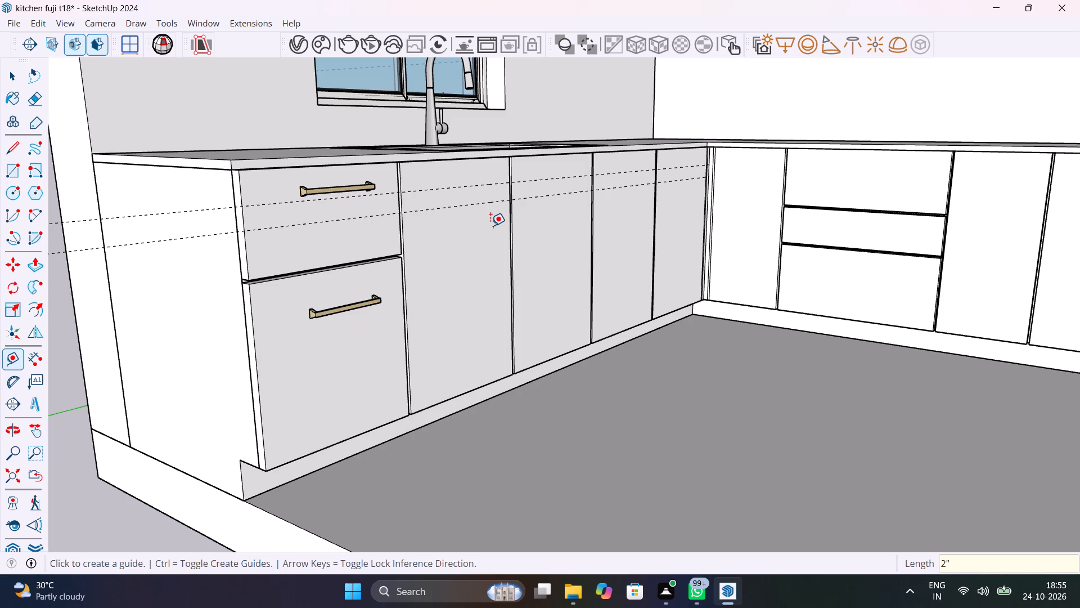
type("5\"")
key("Return")
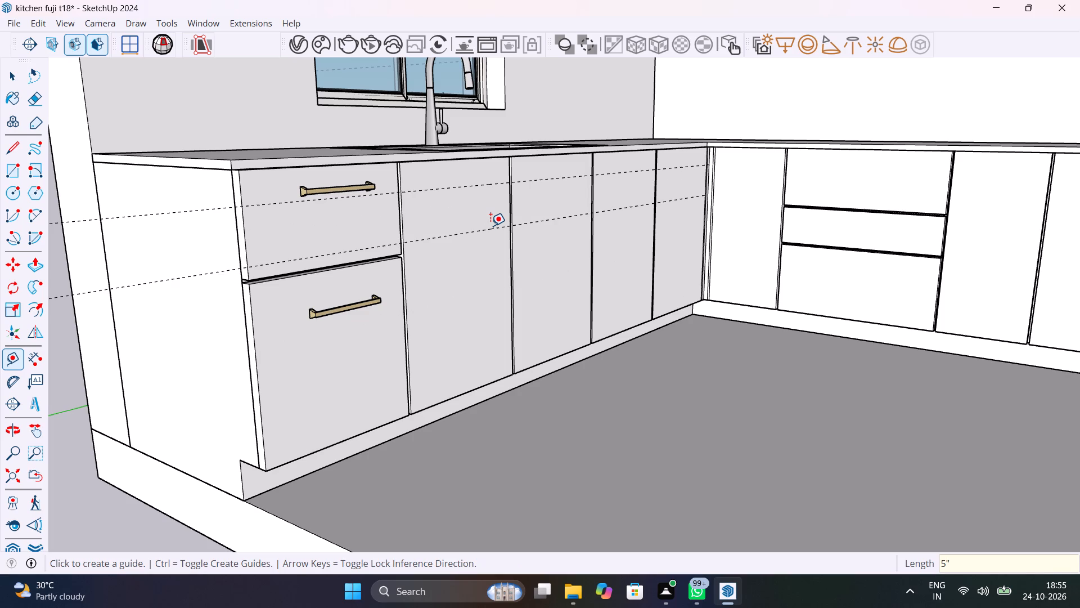
Add vertical guides 1" inside the meeting edges of the first two sink-side doors beside the drawer cabinet.
scroll(499, 222, "up", 8)
middle_click_drag(444, 208, 214, 209)
scroll(339, 185, "down", 4)
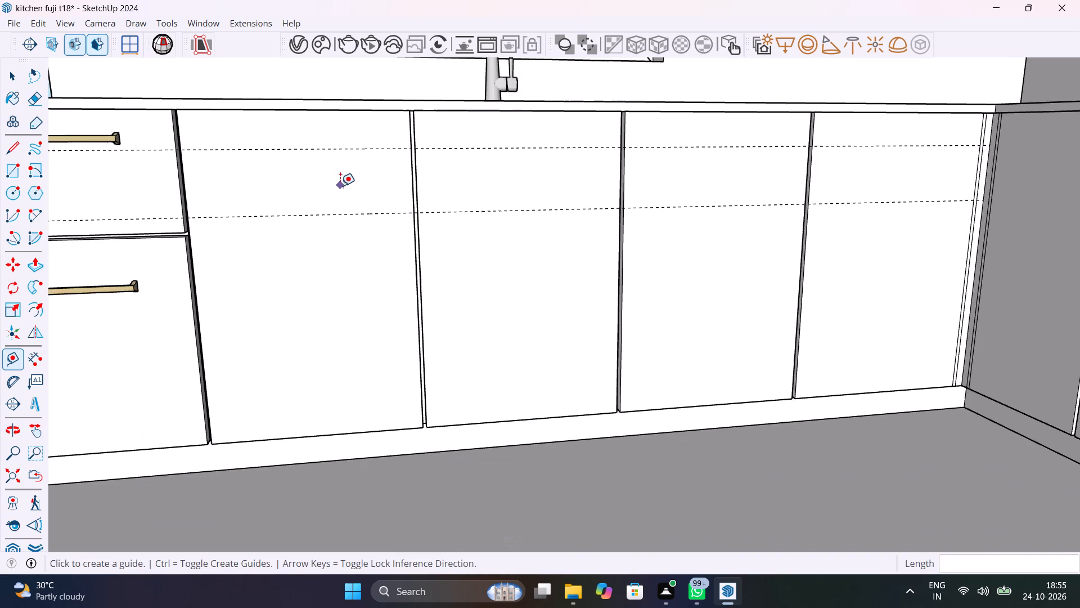
left_click(411, 169)
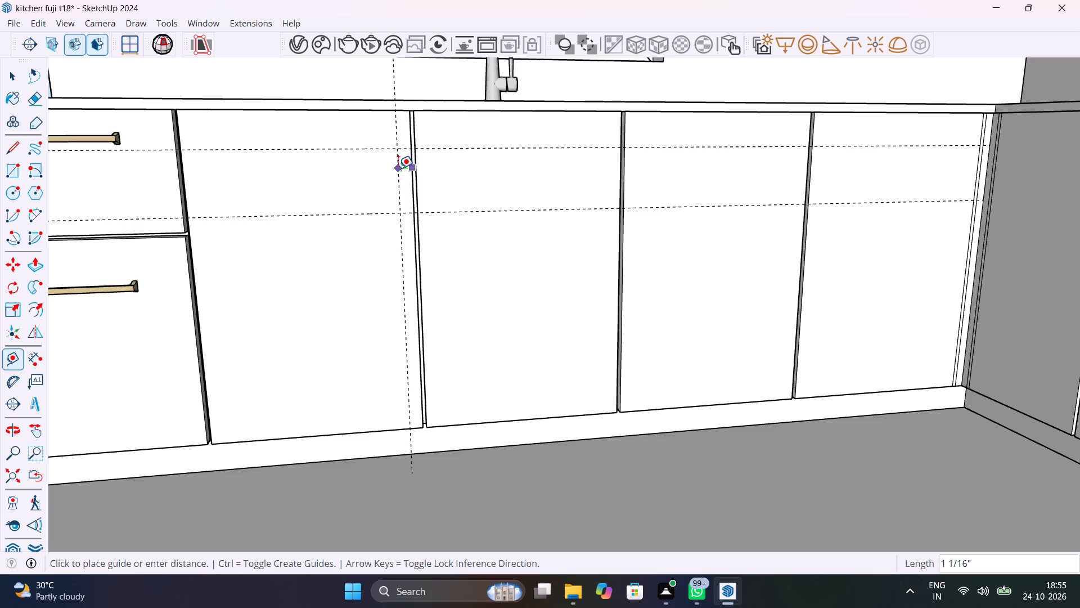
type("1\"")
key("Return")
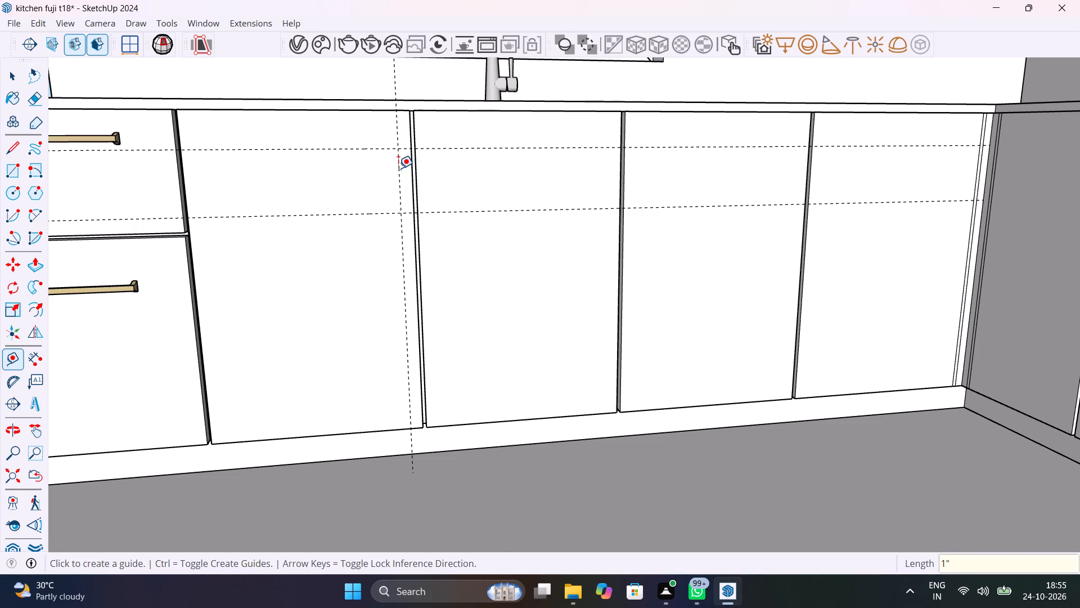
scroll(350, 161, "up", 5)
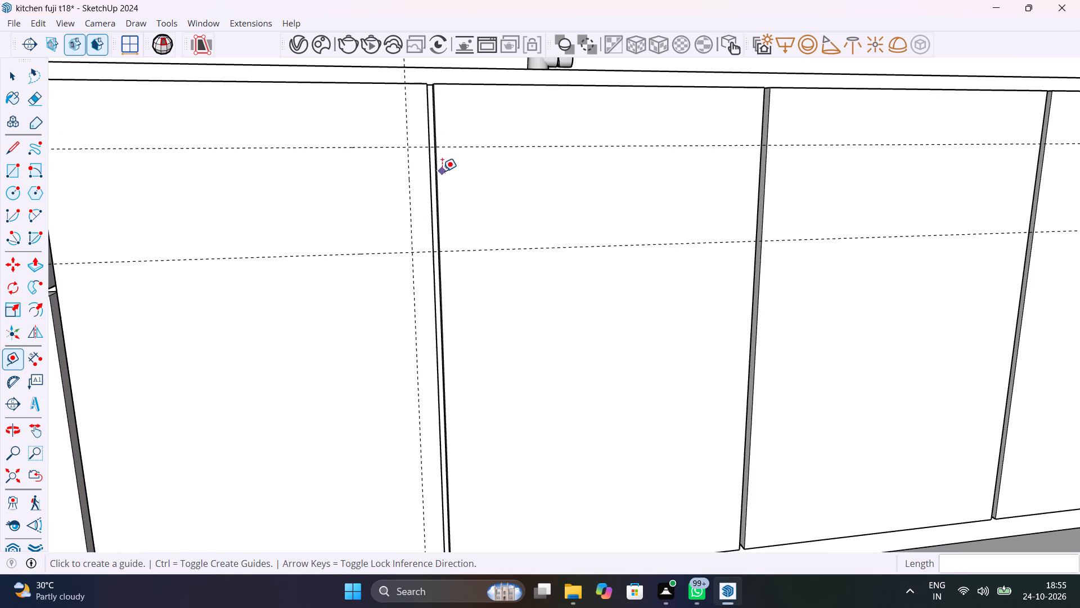
left_click(440, 174)
type("1\"")
key("Return")
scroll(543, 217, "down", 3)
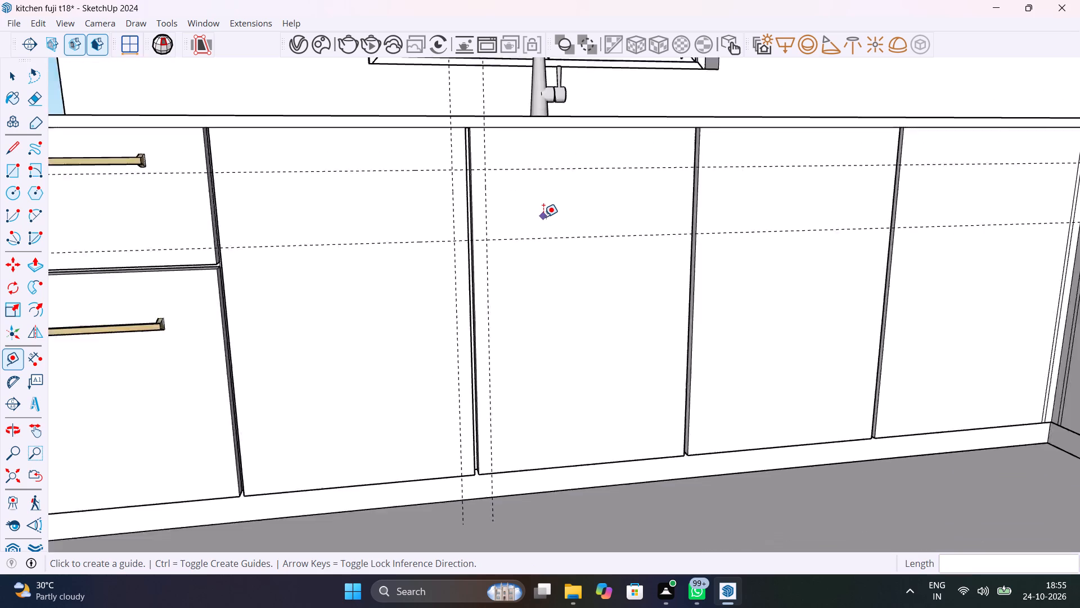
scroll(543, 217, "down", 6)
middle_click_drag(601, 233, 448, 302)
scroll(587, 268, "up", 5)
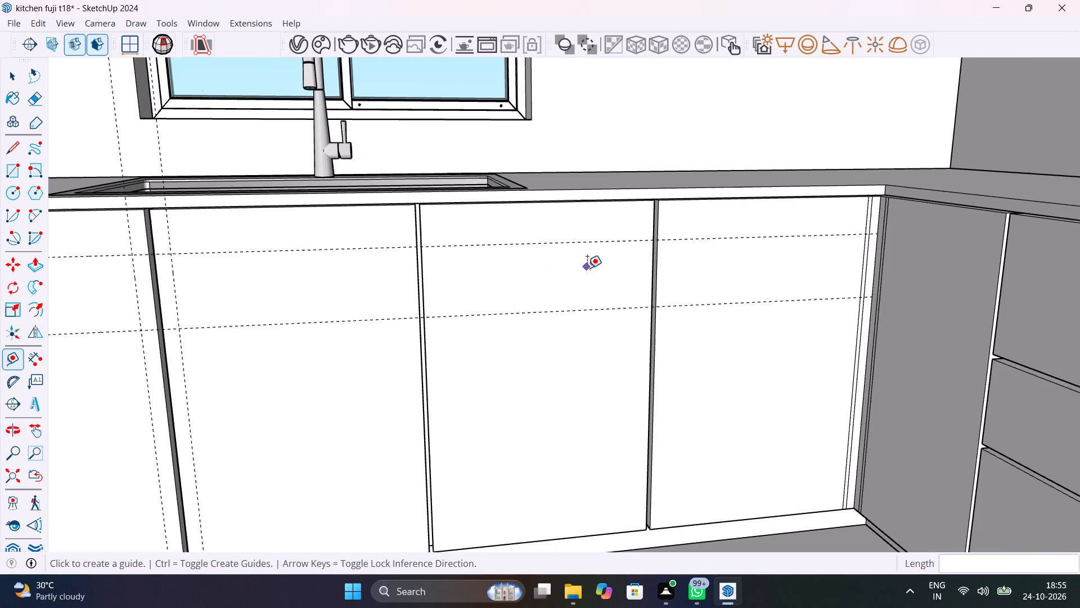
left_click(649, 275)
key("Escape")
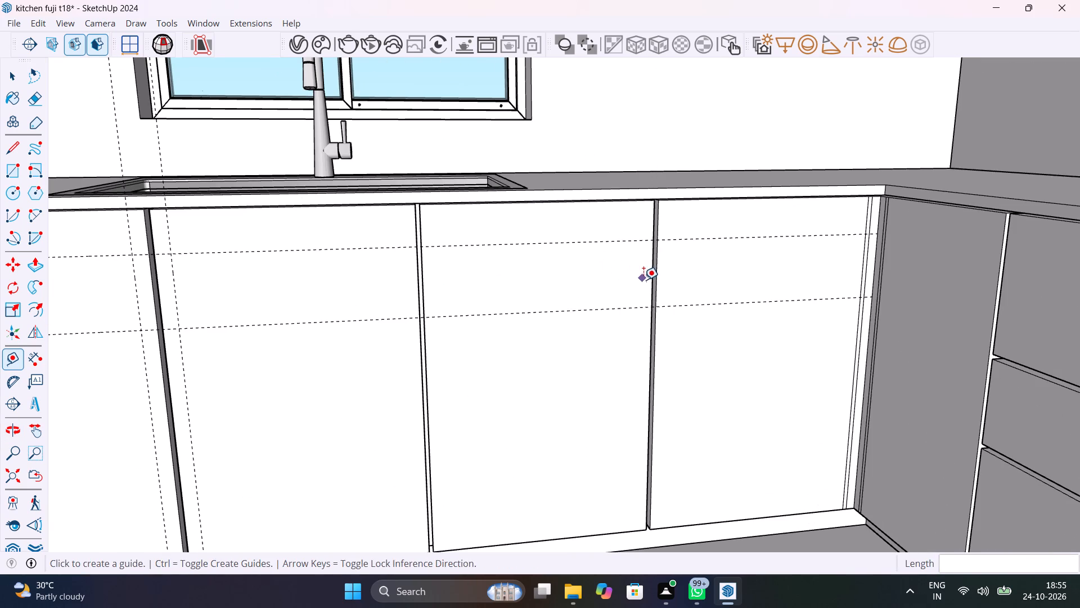
Add vertical guides 1" inside the meeting edges of the third and fourth sink-side doors.
left_click(650, 281)
type("1\"")
key("Return")
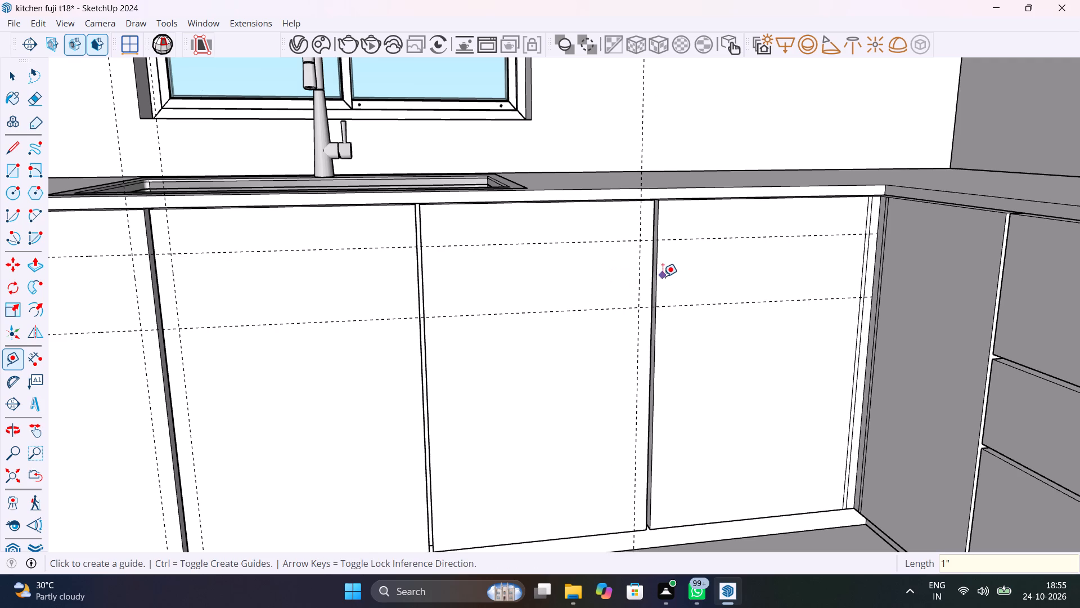
left_click(658, 280)
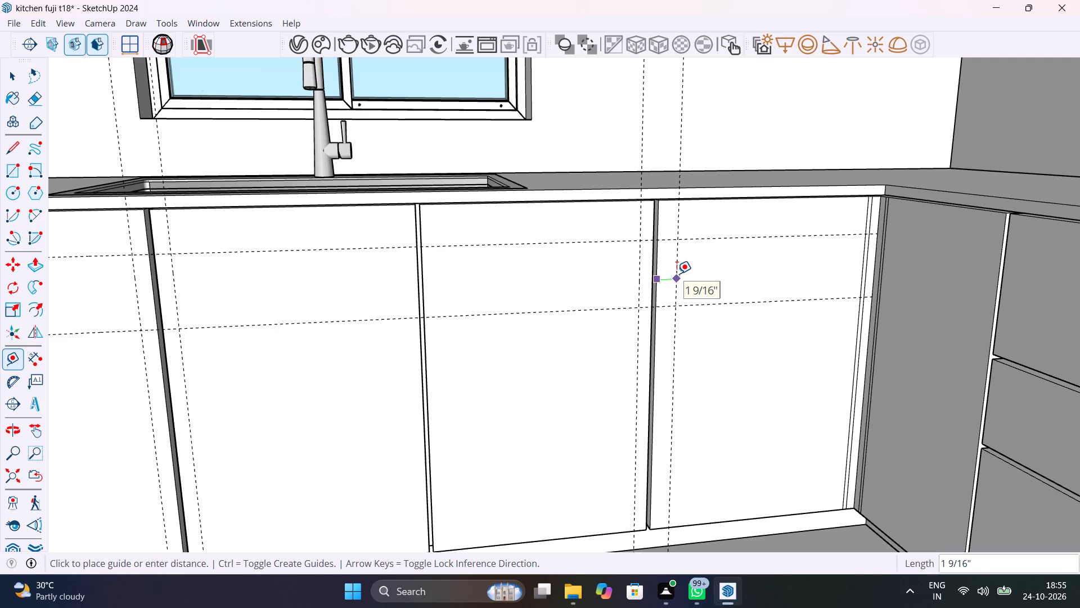
type("1\"")
key("Return")
key("space")
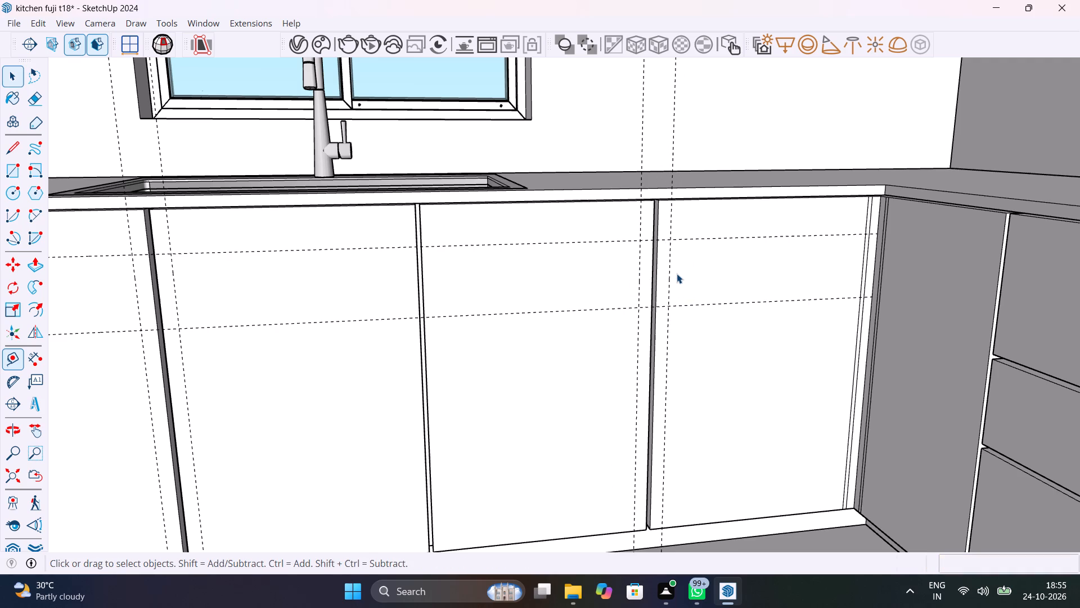
Move the upright handle onto the first sink-side door, its top mounting corner at the crossing of the upper horizontal and vertical guides.
scroll(677, 274, "down", 11)
middle_click_drag(591, 331, 597, 329, "shift")
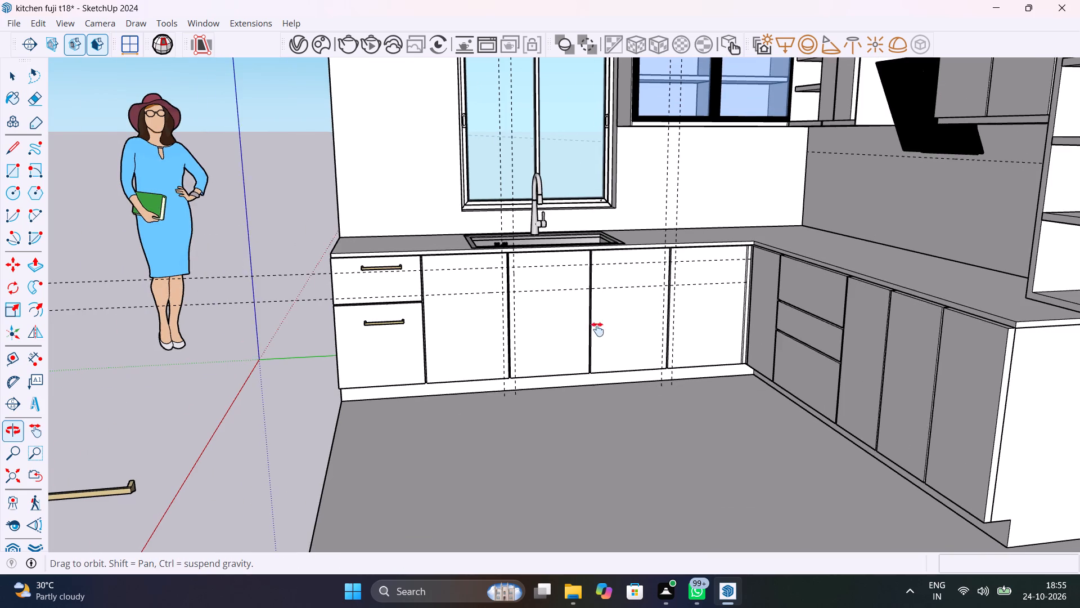
middle_click_drag(597, 329, 772, 293, "shift")
left_click(107, 400)
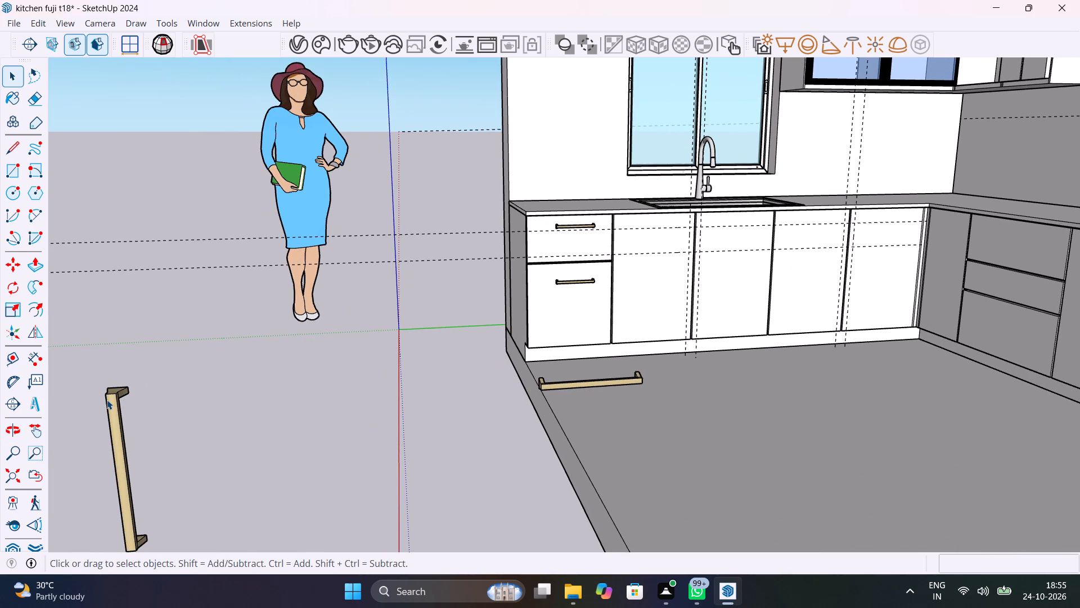
key("m")
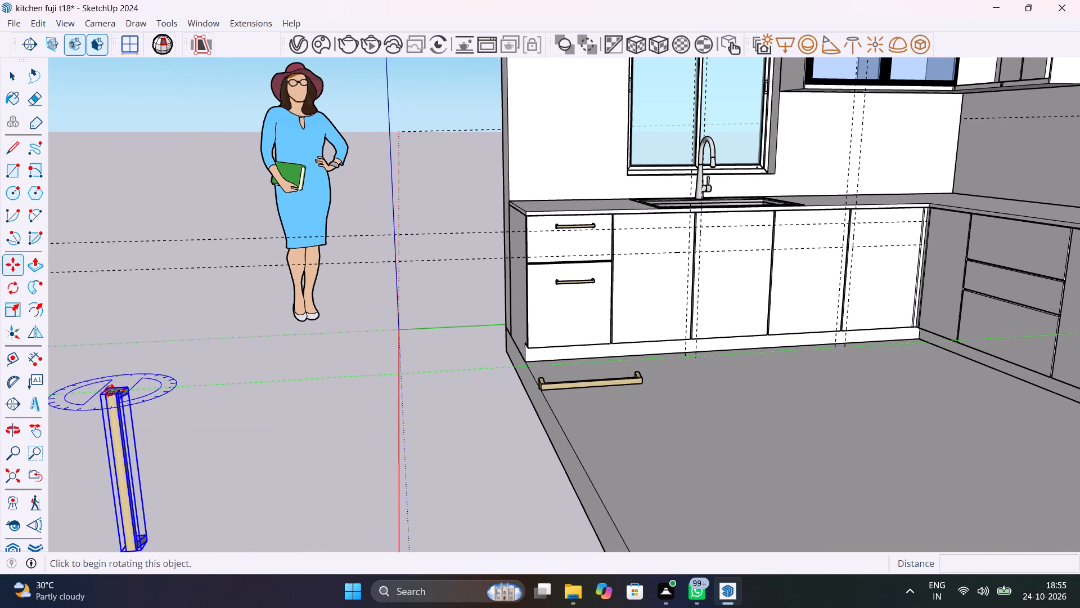
left_click(124, 385)
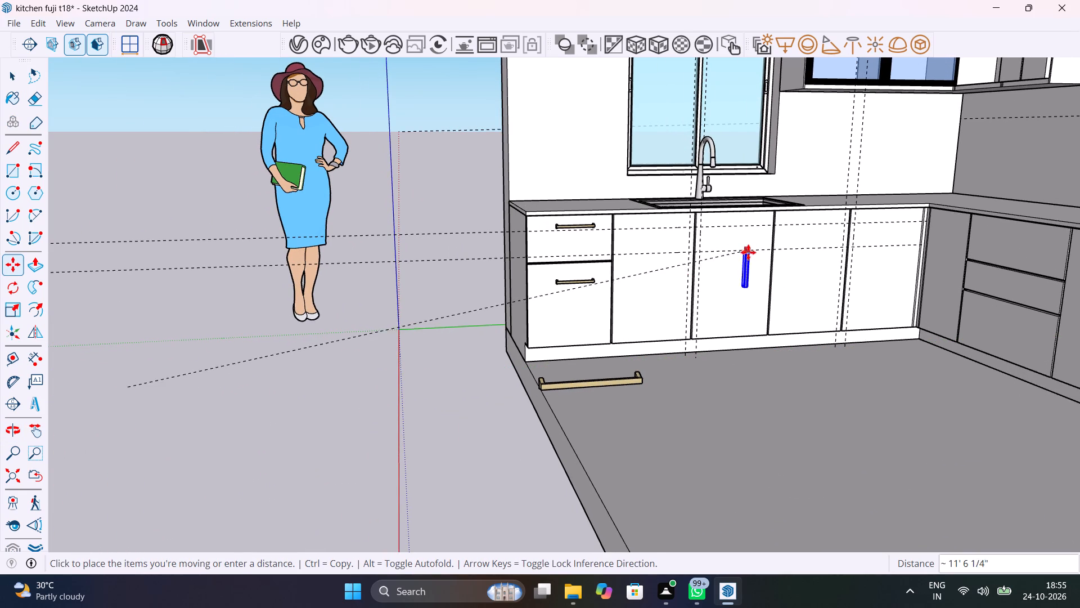
scroll(748, 251, "up", 12)
scroll(546, 169, "up", 5)
middle_click_drag(547, 180, 472, 175)
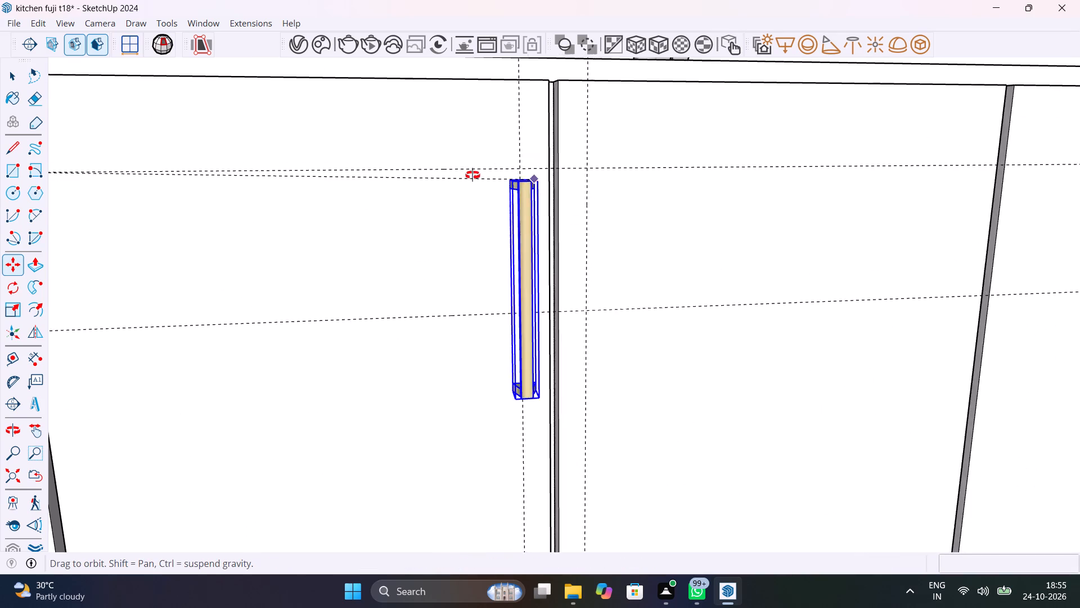
middle_click_drag(472, 175, 447, 251)
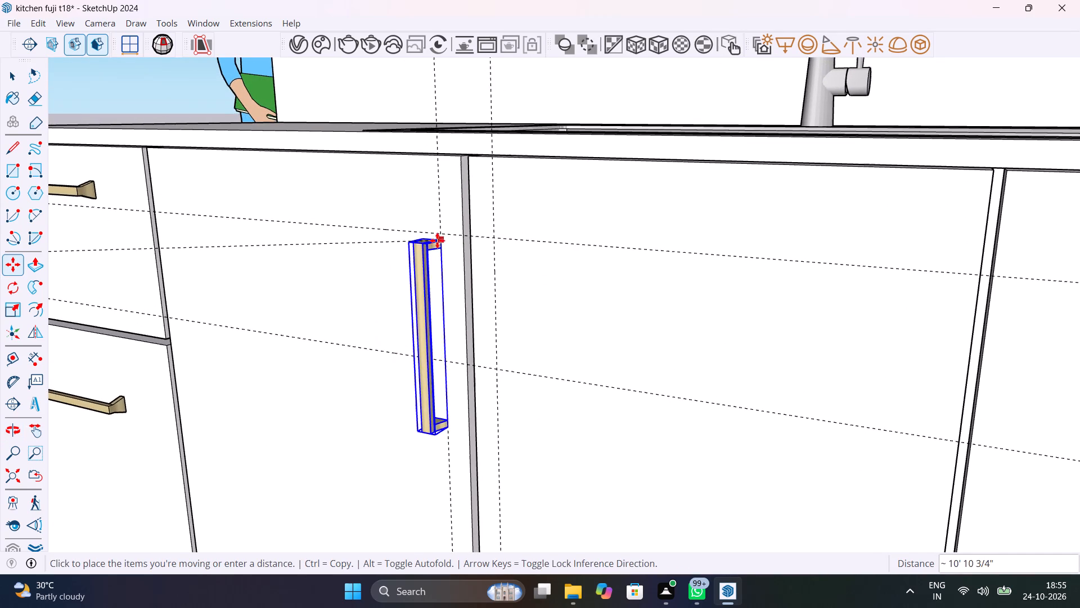
scroll(437, 240, "up", 8)
left_click(445, 226)
scroll(492, 268, "down", 4)
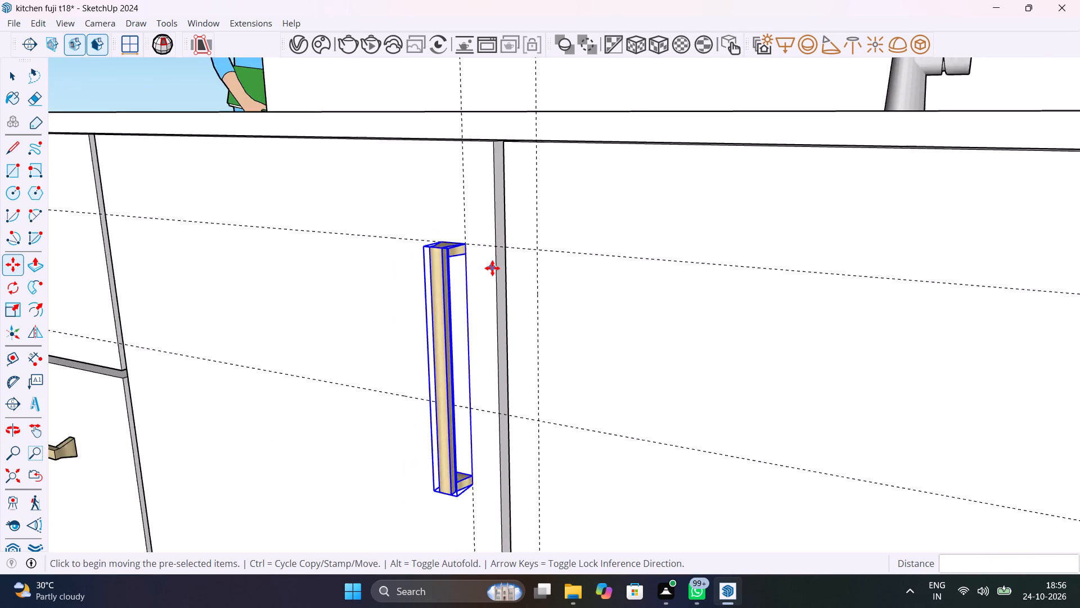
scroll(492, 268, "down", 8)
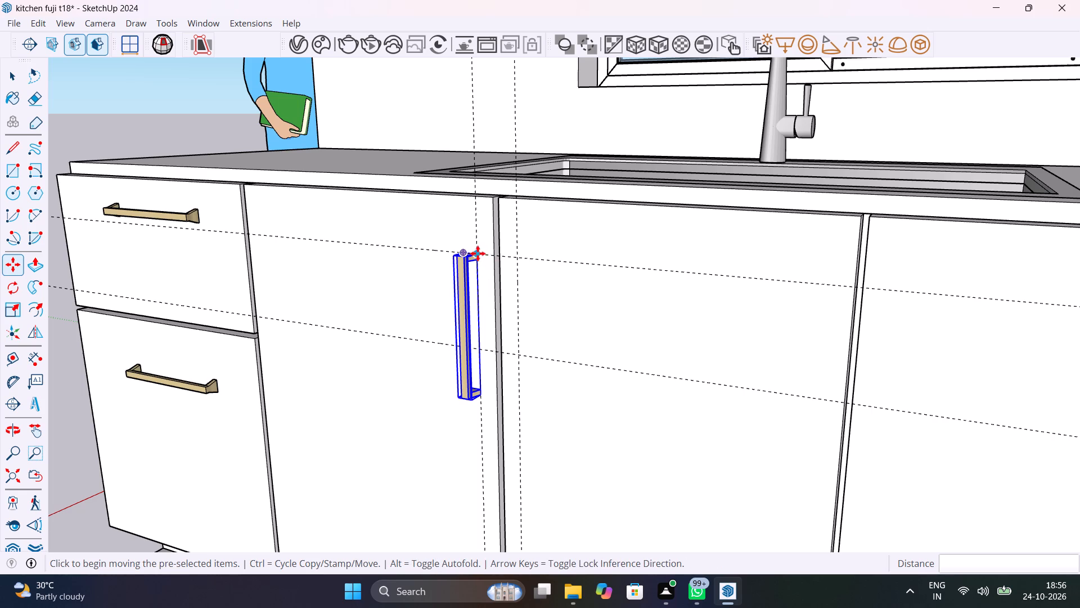
Copy the upright handle about 2' 10" along the upper guide to the vertical guide on the third sink-side door.
left_click(478, 253)
scroll(629, 258, "down", 5)
scroll(708, 260, "down", 4)
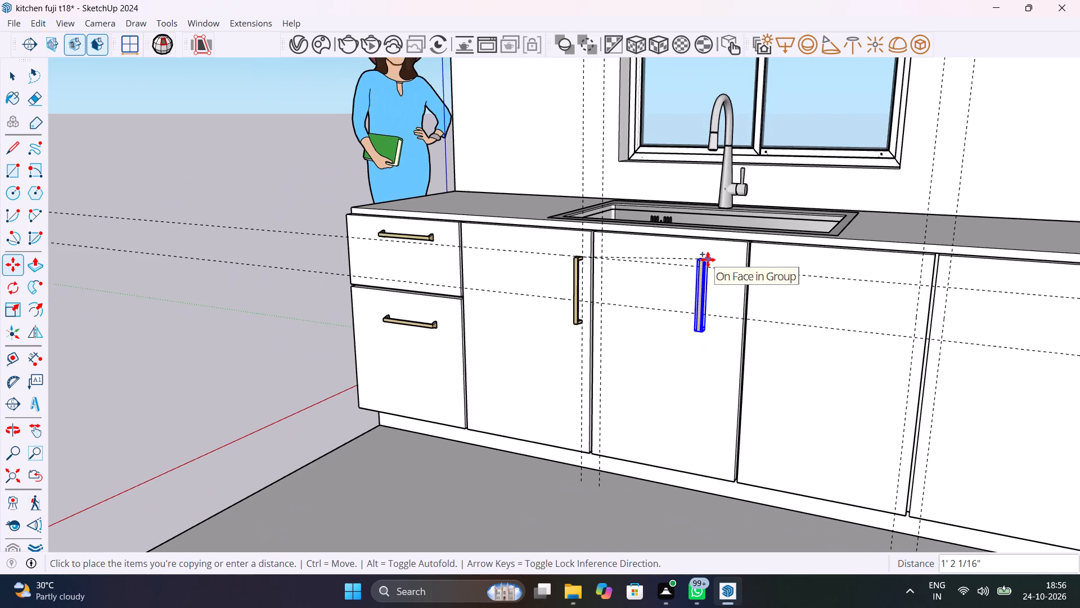
scroll(880, 283, "down", 1)
middle_click_drag(880, 282, 510, 268, "shift")
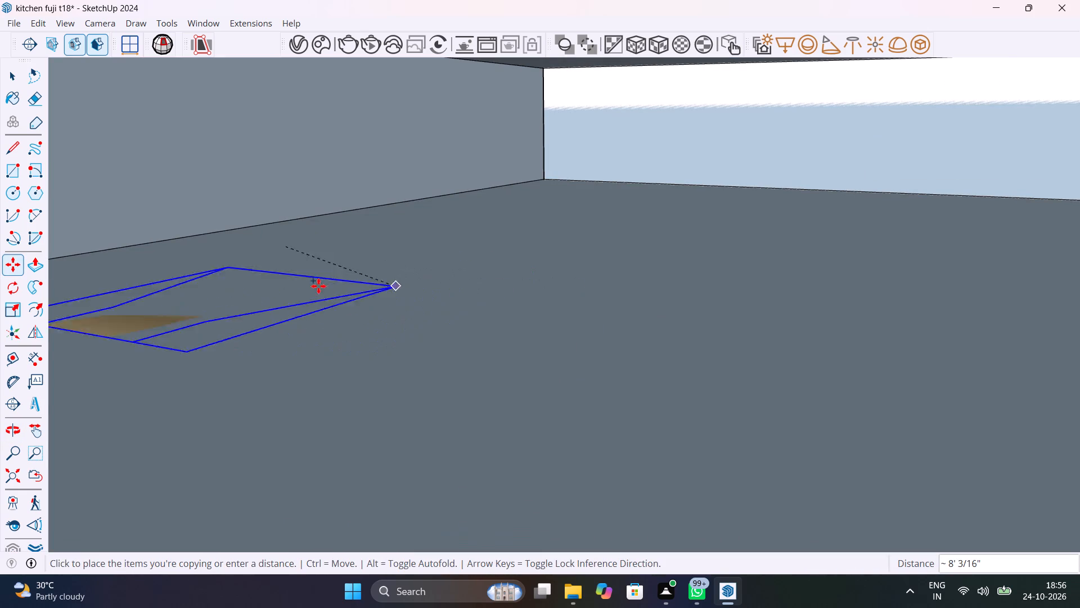
left_click(12, 477)
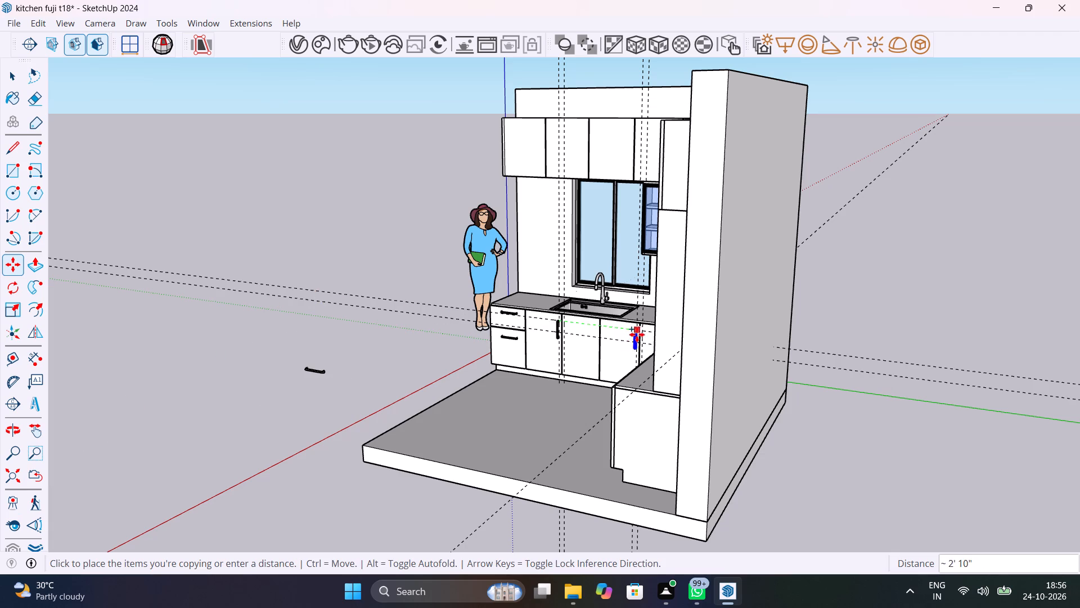
scroll(626, 353, "up", 9)
scroll(662, 324, "up", 14)
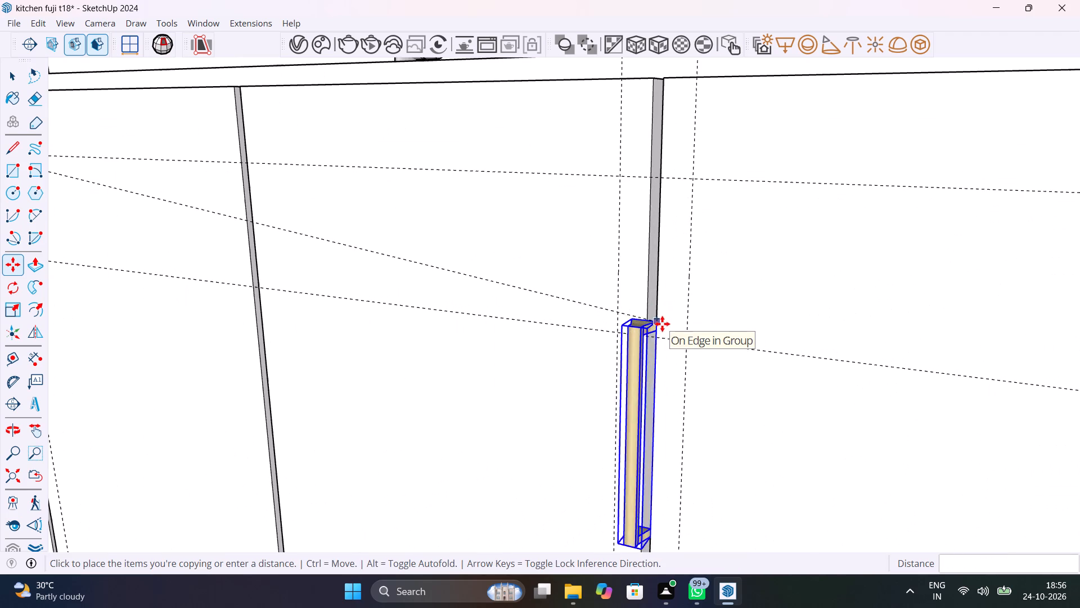
scroll(662, 324, "up", 1)
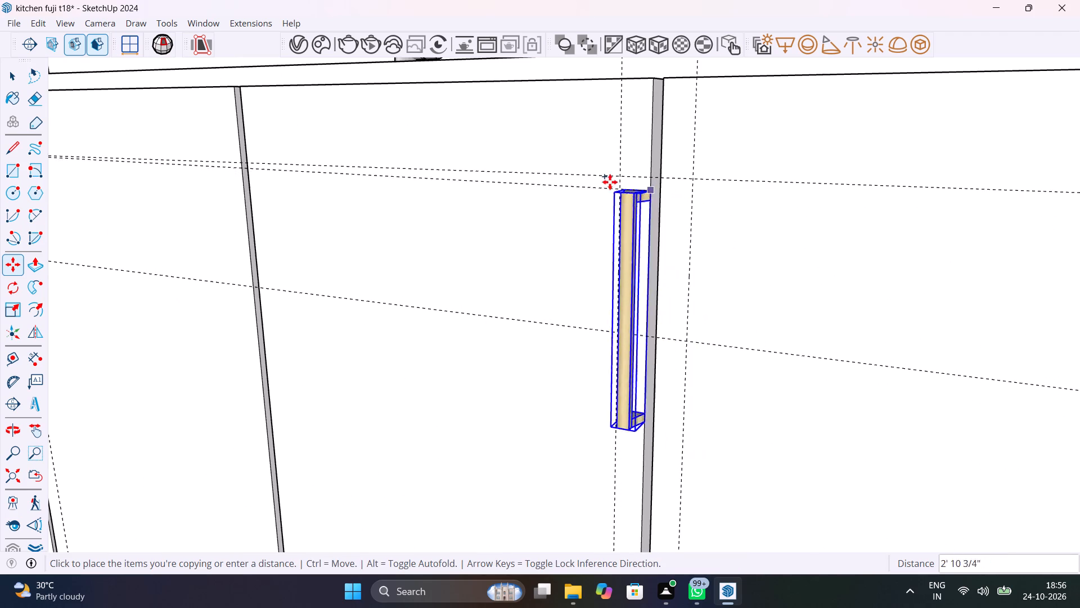
left_click(619, 176)
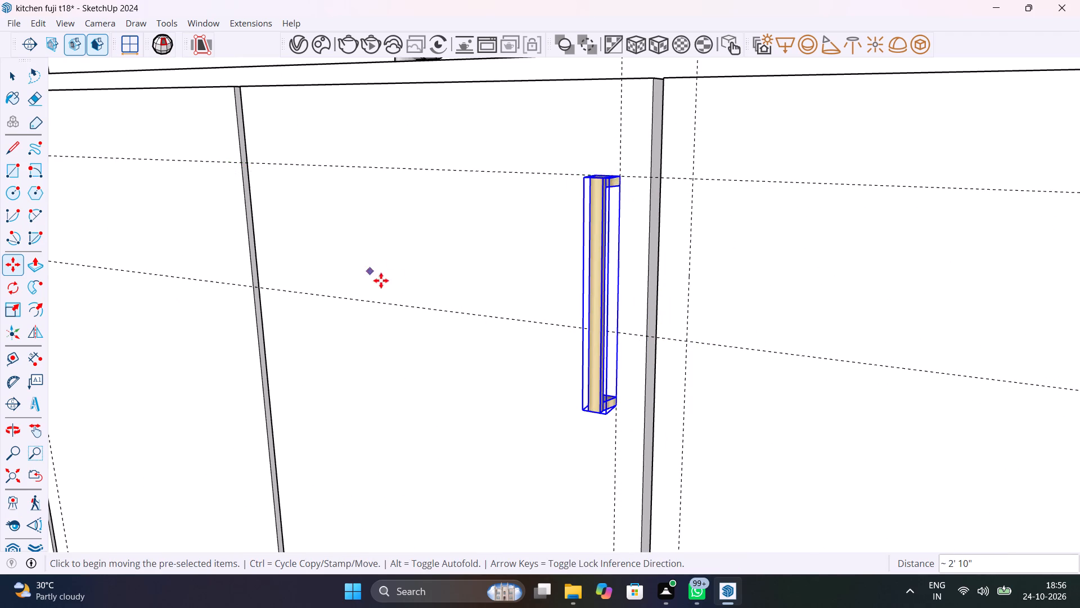
scroll(399, 278, "down", 6)
middle_click_drag(399, 278, 506, 295)
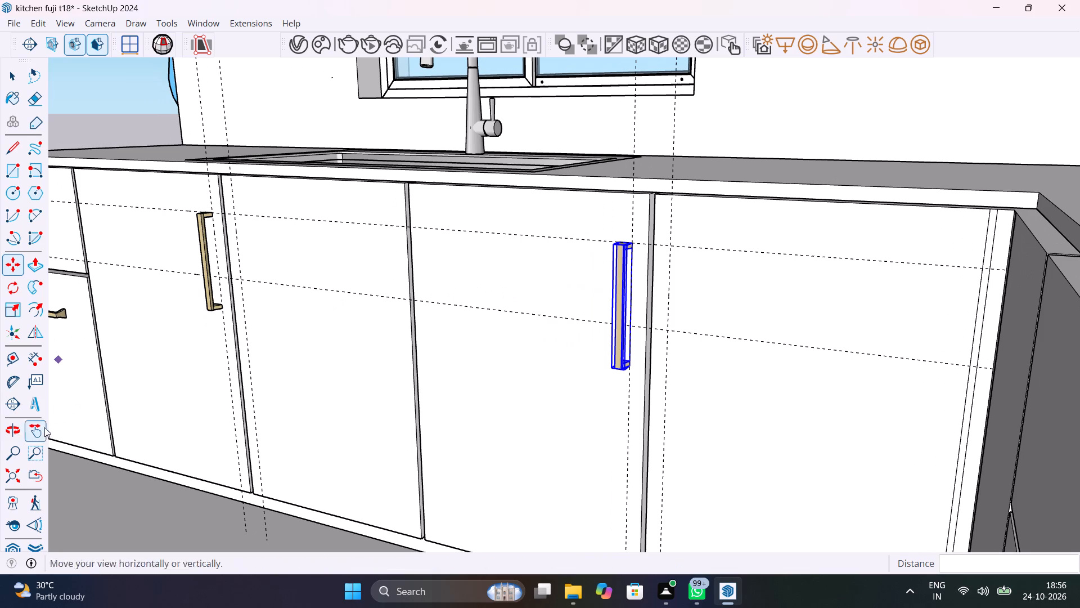
Measure the height of the third door's upright handle between its mounting ends with the Dimension tool.
left_click(39, 354)
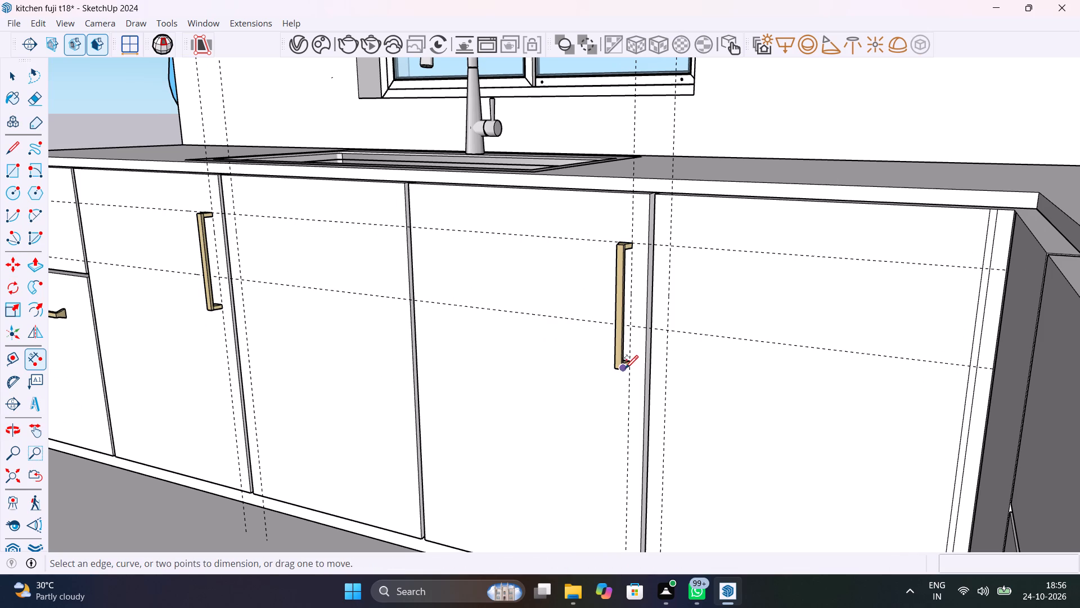
left_click(631, 366)
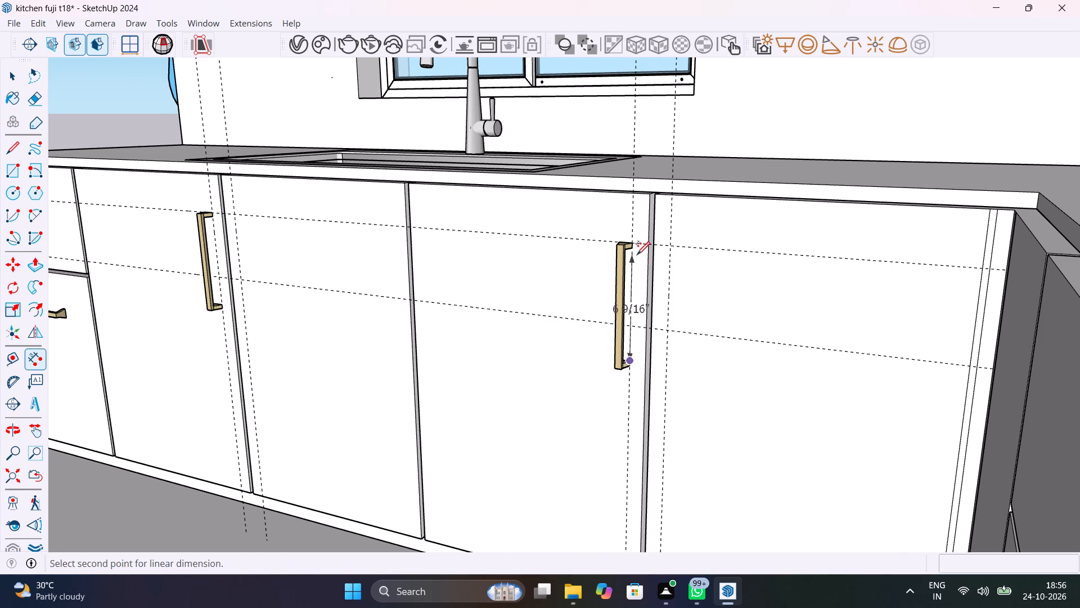
scroll(636, 240, "up", 5)
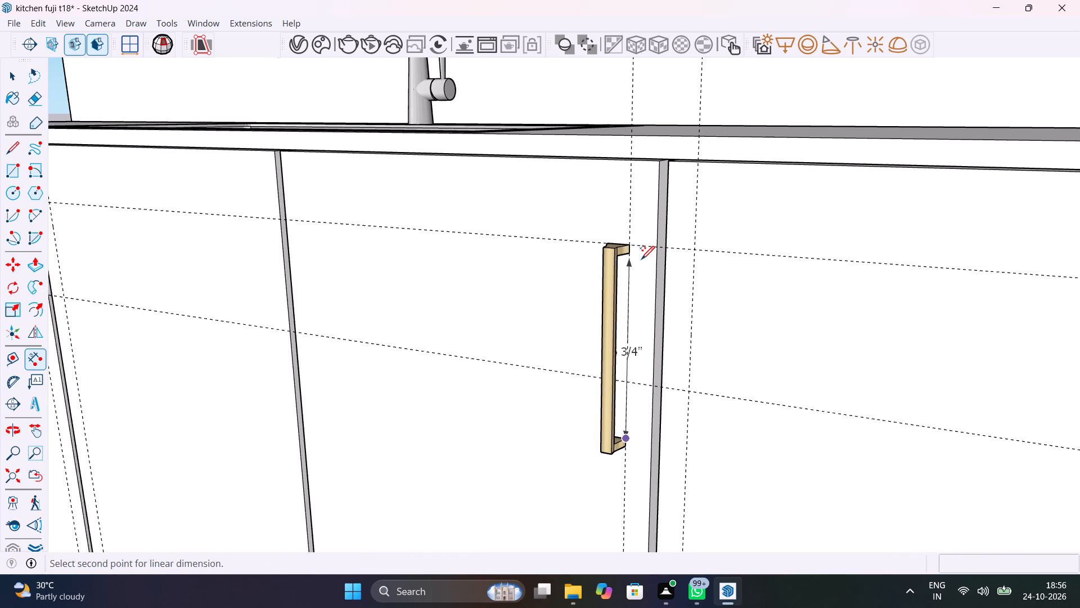
key("Escape")
left_click(629, 245)
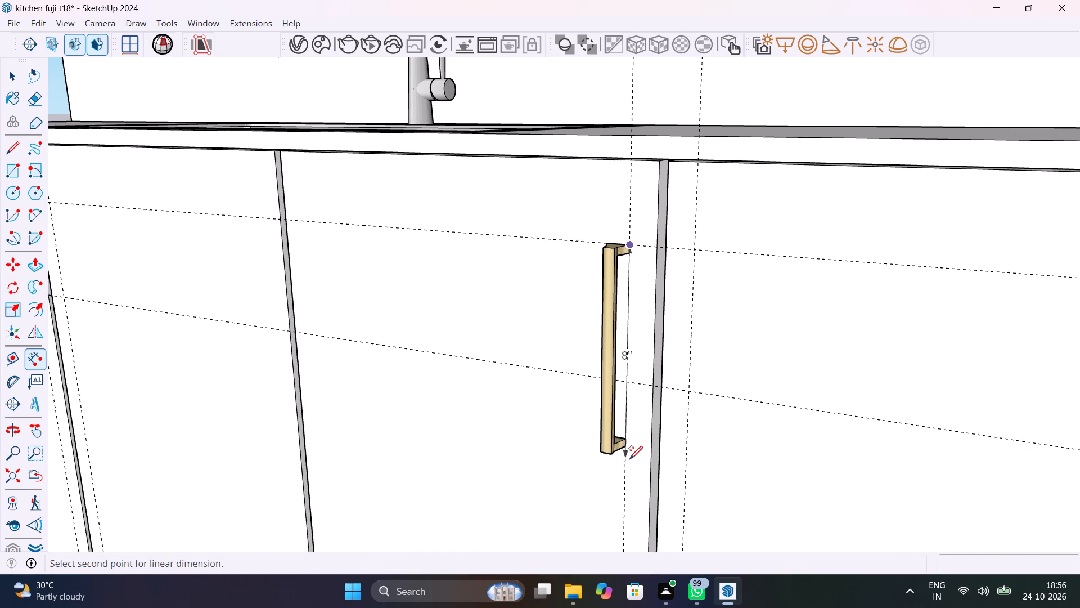
left_click(626, 446)
key("Escape")
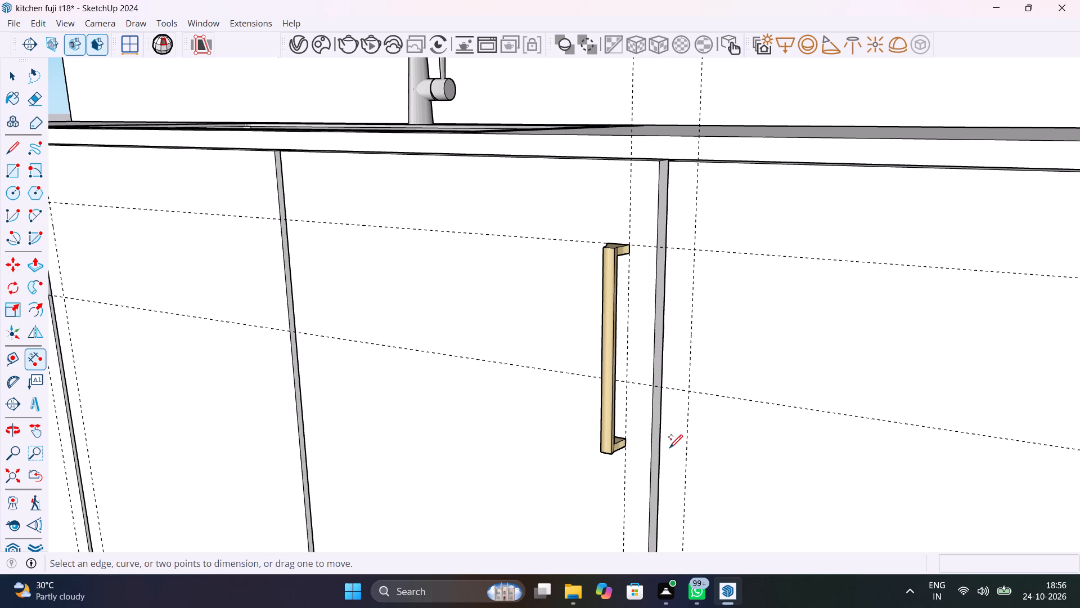
Copy the first door's handle about 3 1/4" across to the vertical guide on the second sink-side door.
scroll(572, 426, "down", 12)
middle_click_drag(580, 431, 791, 427, "shift")
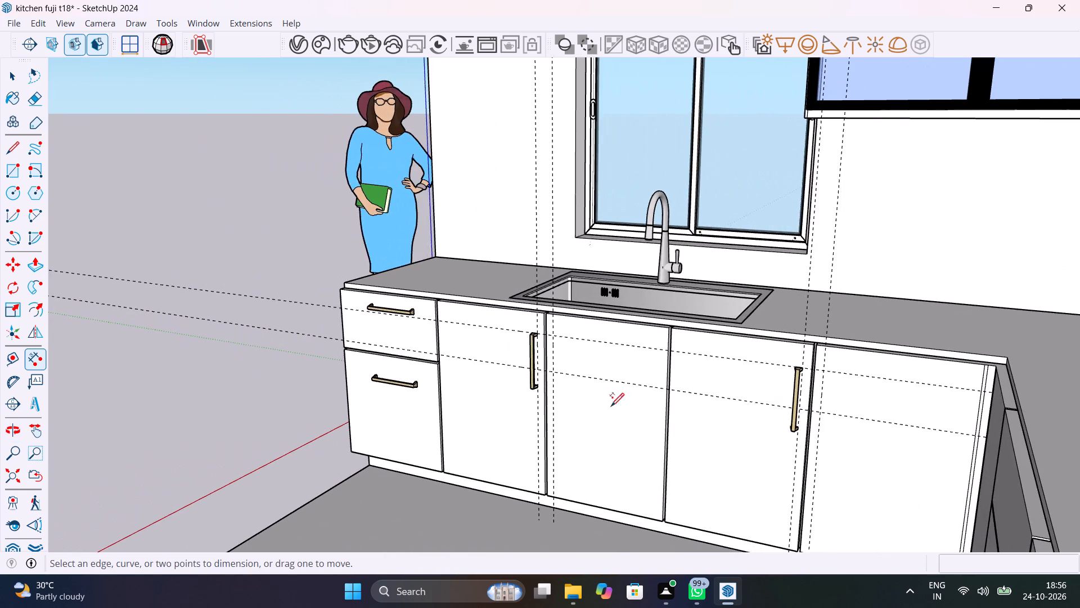
scroll(579, 395, "up", 5)
key("space")
left_click(502, 301)
scroll(502, 302, "up", 1)
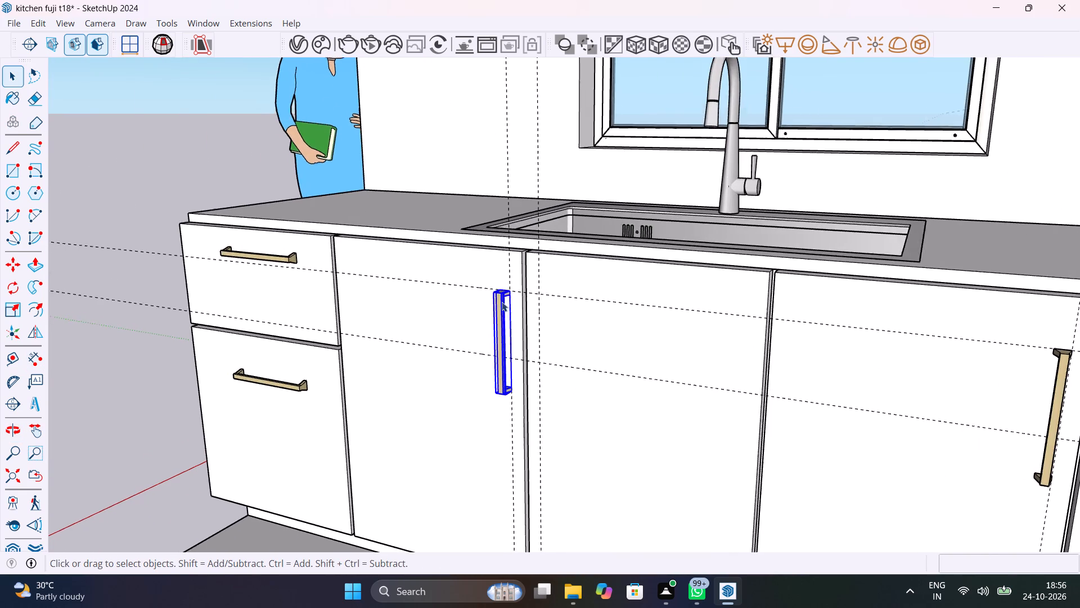
middle_click_drag(502, 302, 595, 342)
scroll(524, 292, "up", 13)
key("m")
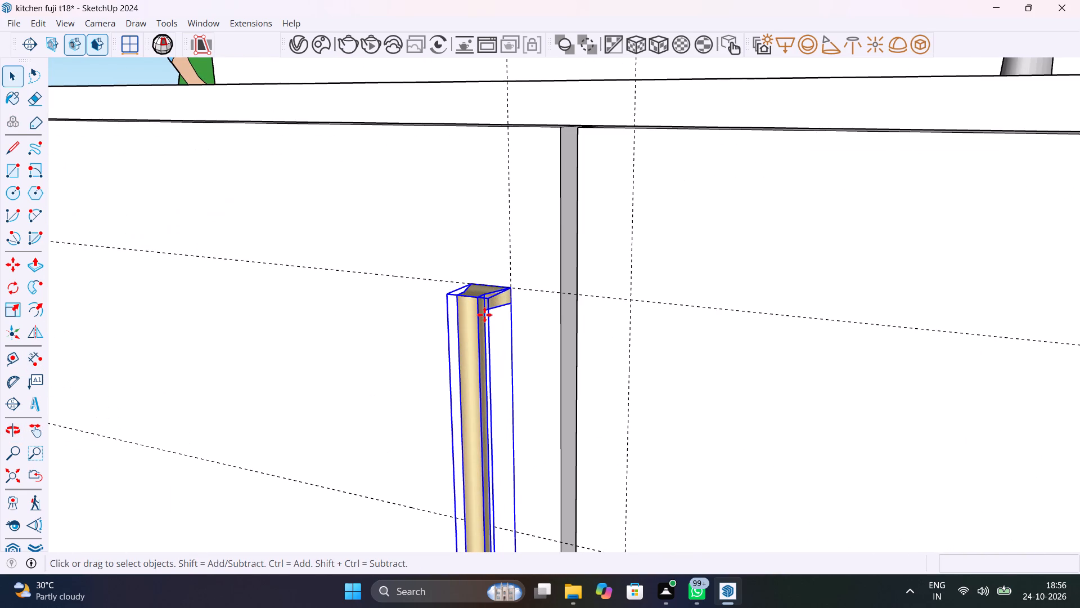
left_click(467, 280)
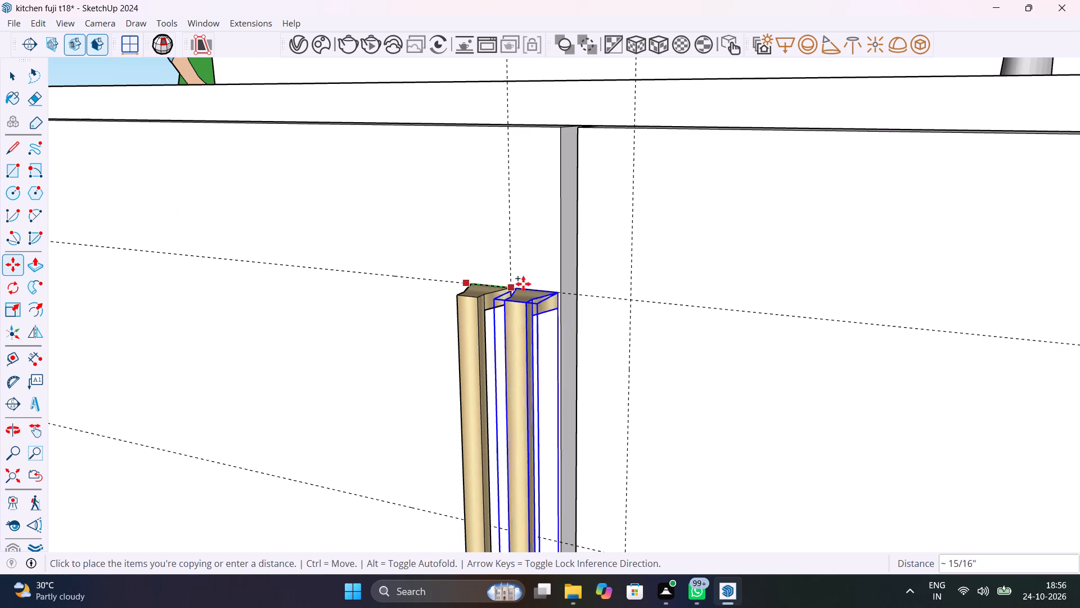
left_click(629, 294)
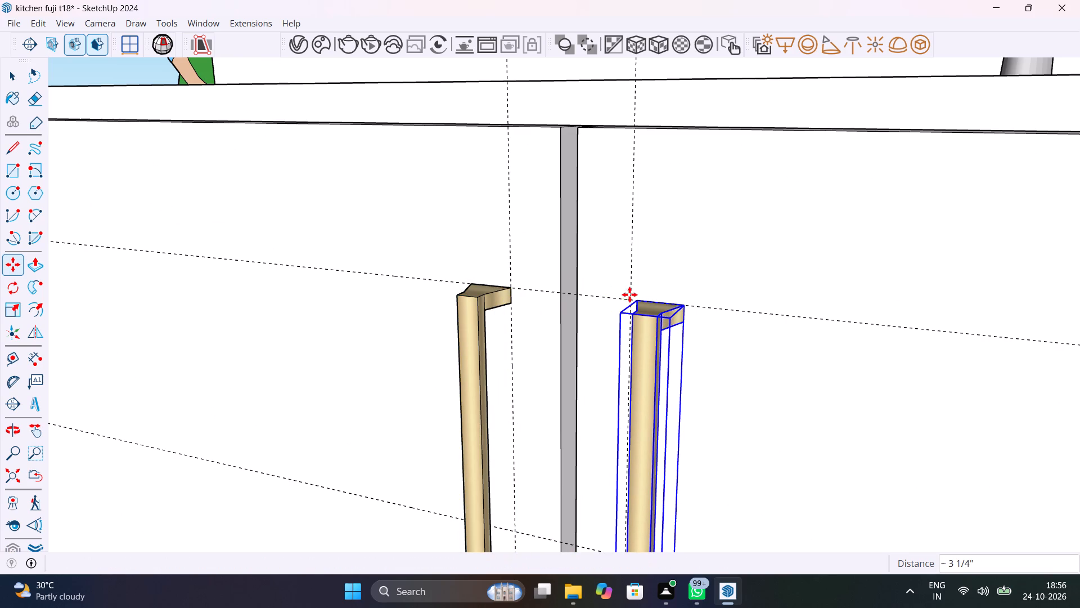
Copy the second door's handle about 2' 9 7/8" along the upper guide to the vertical guide on the fourth sink-side door.
left_click_drag(637, 296, 665, 299)
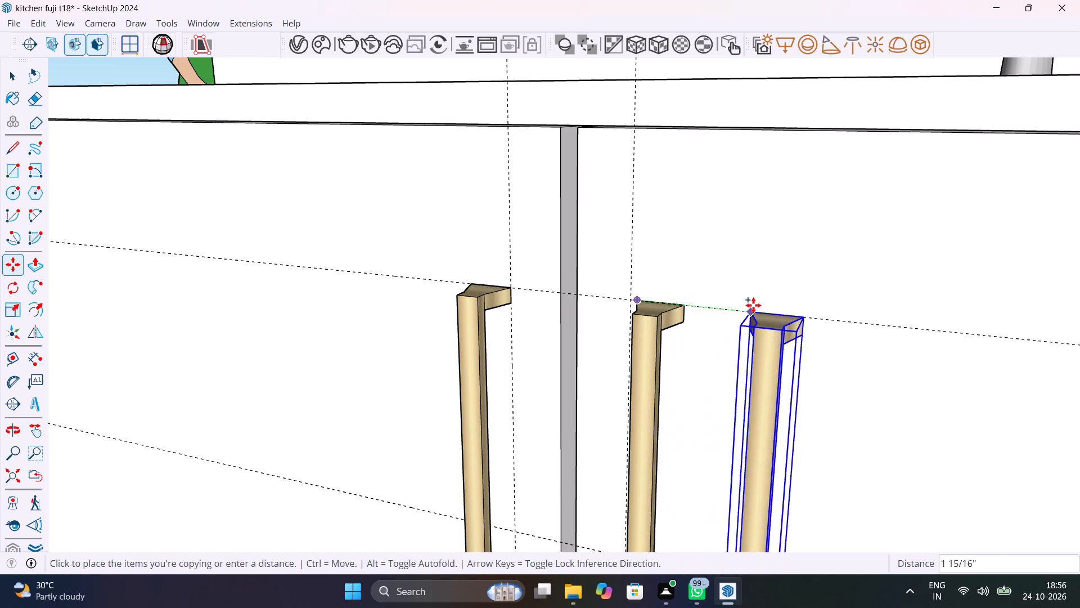
scroll(753, 305, "down", 17)
middle_click_drag(767, 307, 487, 253, "shift")
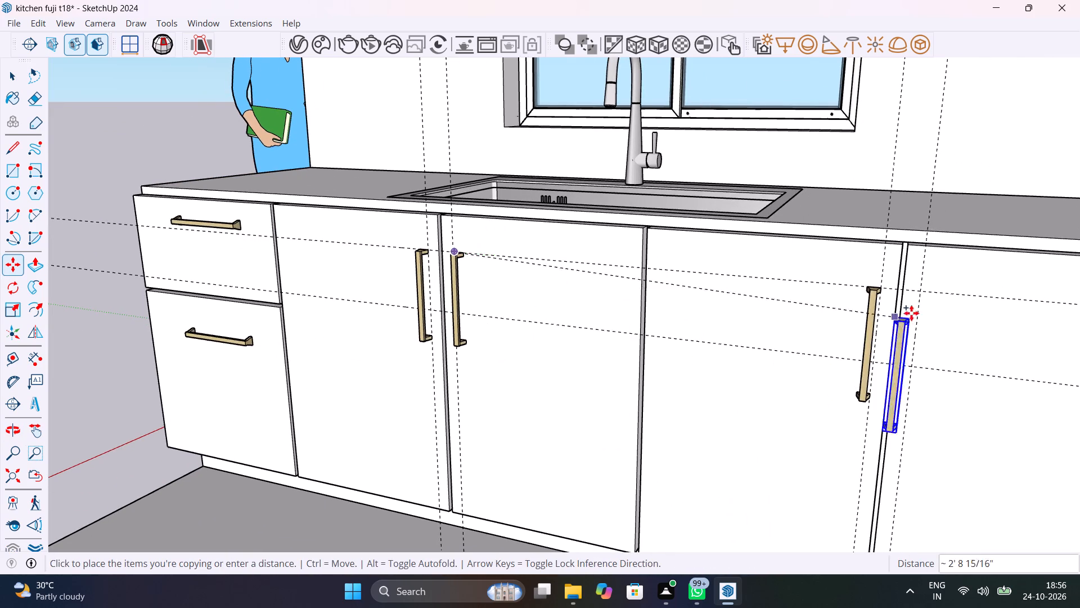
scroll(922, 298, "up", 9)
left_click(919, 279)
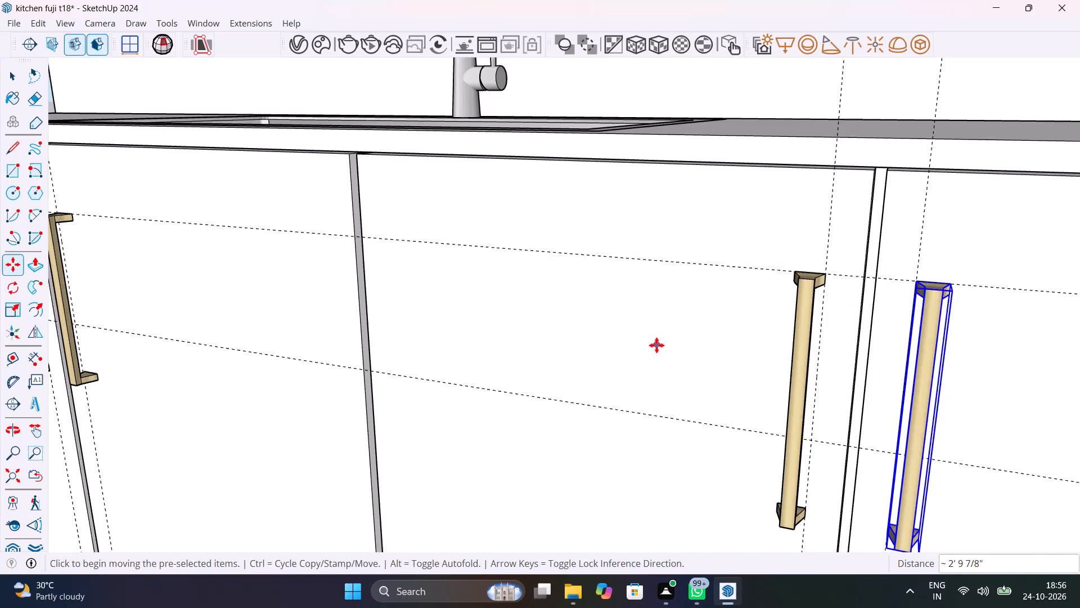
Deselect the handle and check the sink-side door handles and the adjoining base cabinet run from a wider view.
scroll(656, 345, "down", 18)
middle_click_drag(664, 373, 959, 381)
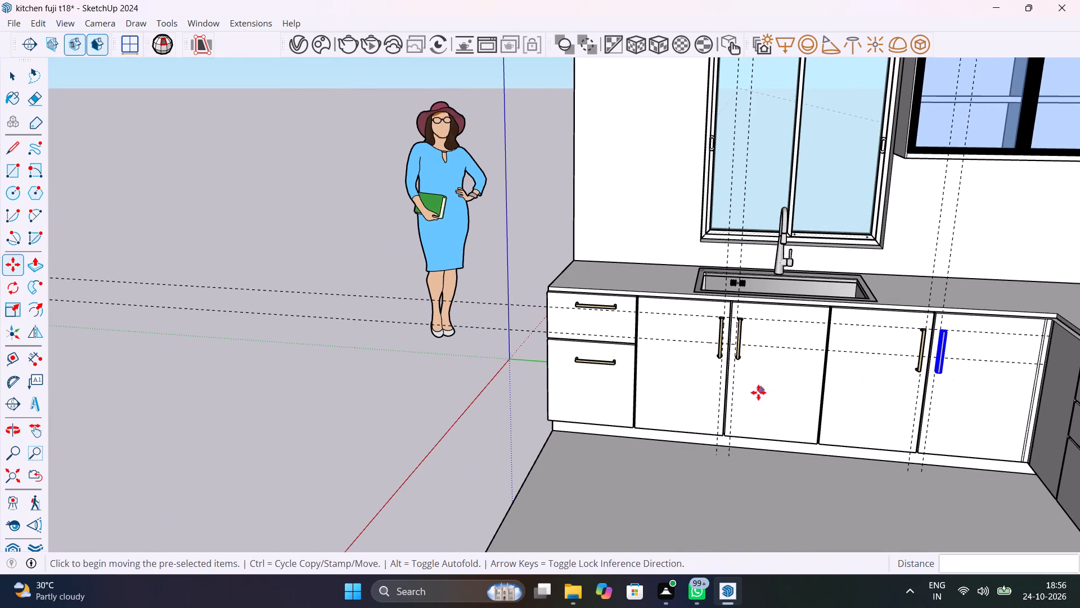
key("space")
left_click(391, 389)
middle_click_drag(625, 409, 352, 394, "shift")
scroll(212, 357, "down", 1)
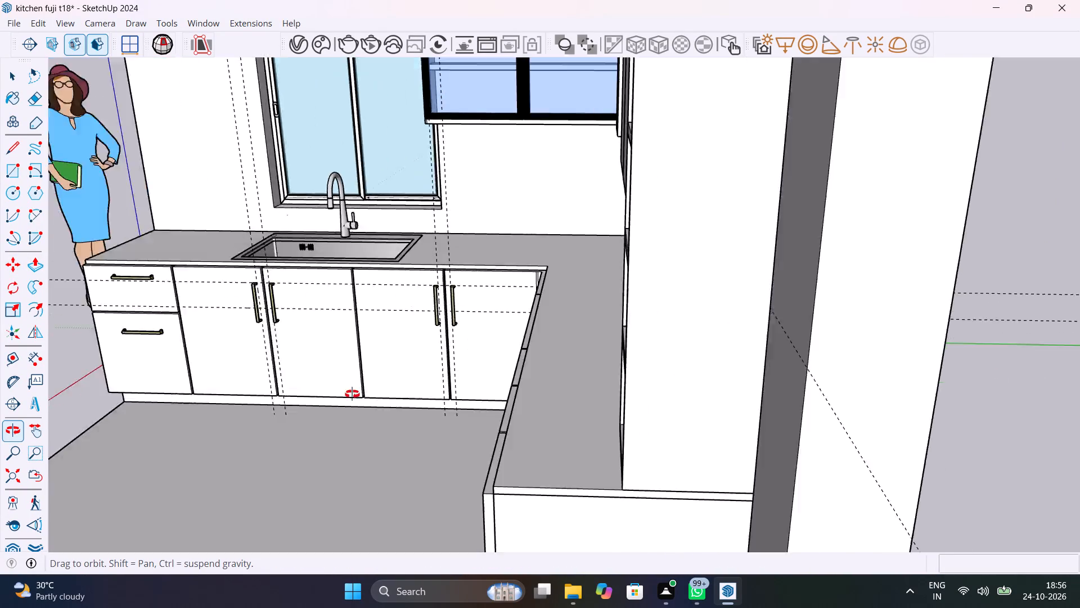
middle_click_drag(352, 394, 561, 419, "shift")
scroll(561, 419, "up", 1)
scroll(561, 420, "down", 14)
middle_click_drag(594, 446, 637, 284, "shift")
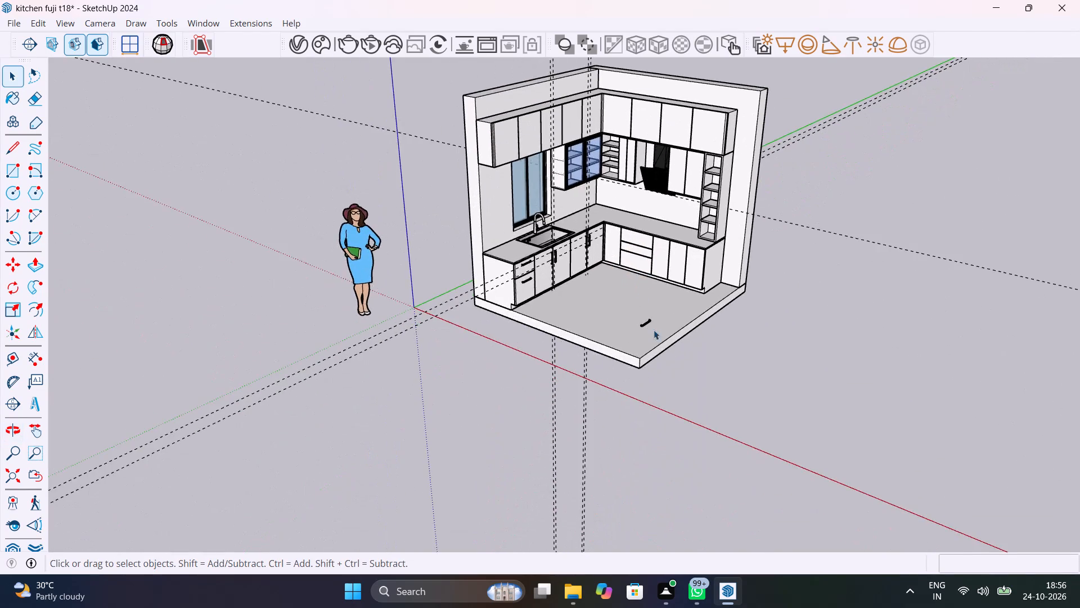
scroll(654, 330, "up", 10)
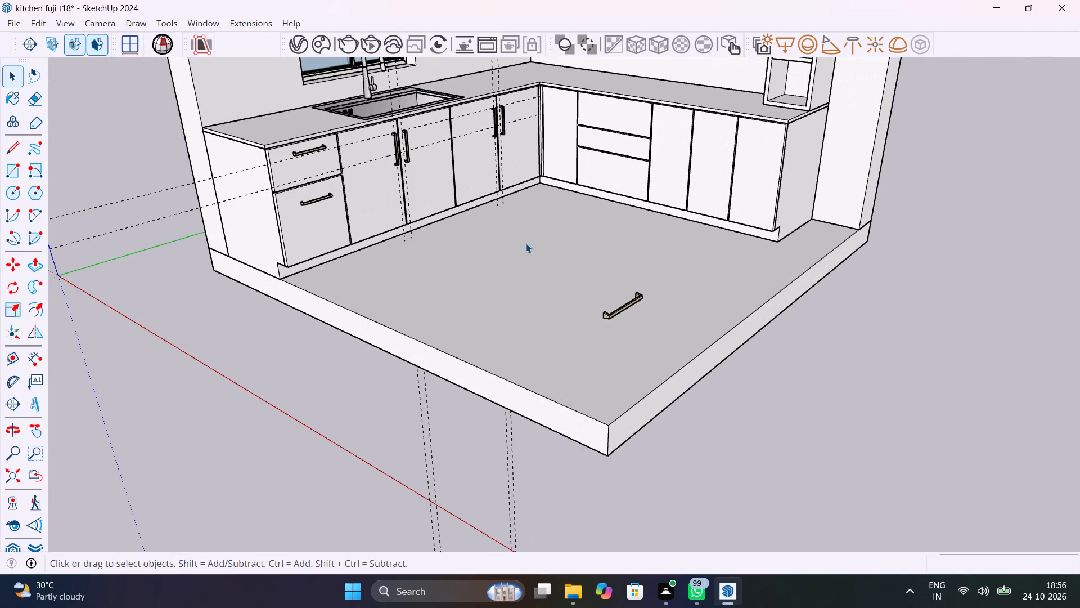
Rotate the loose bar handle lying on the kitchen floor 90 degrees about the vertical axis.
left_click(611, 316)
key("q")
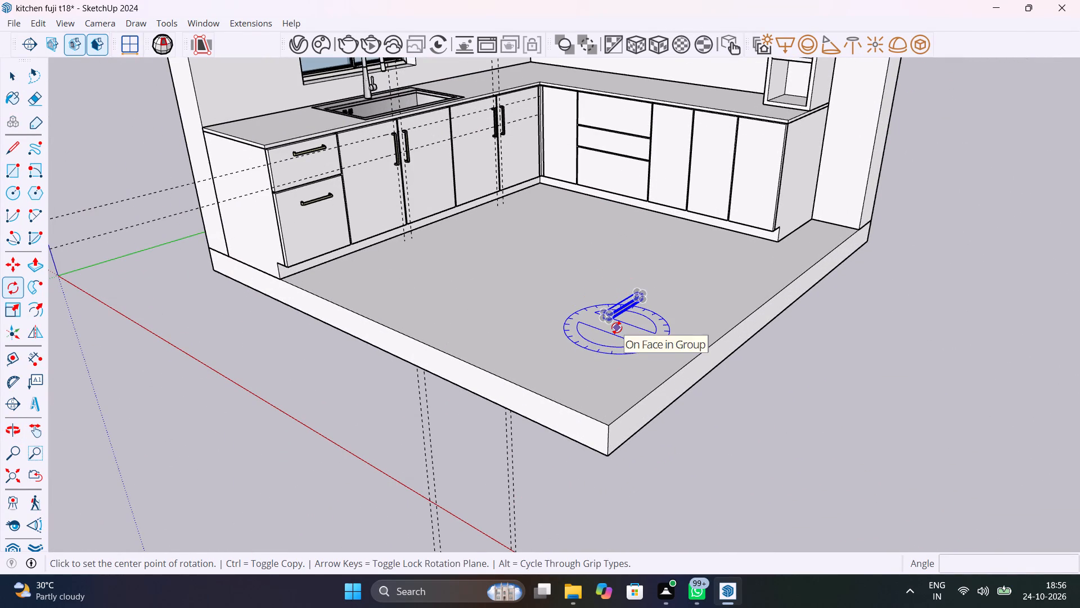
left_click(616, 328)
left_click(580, 317)
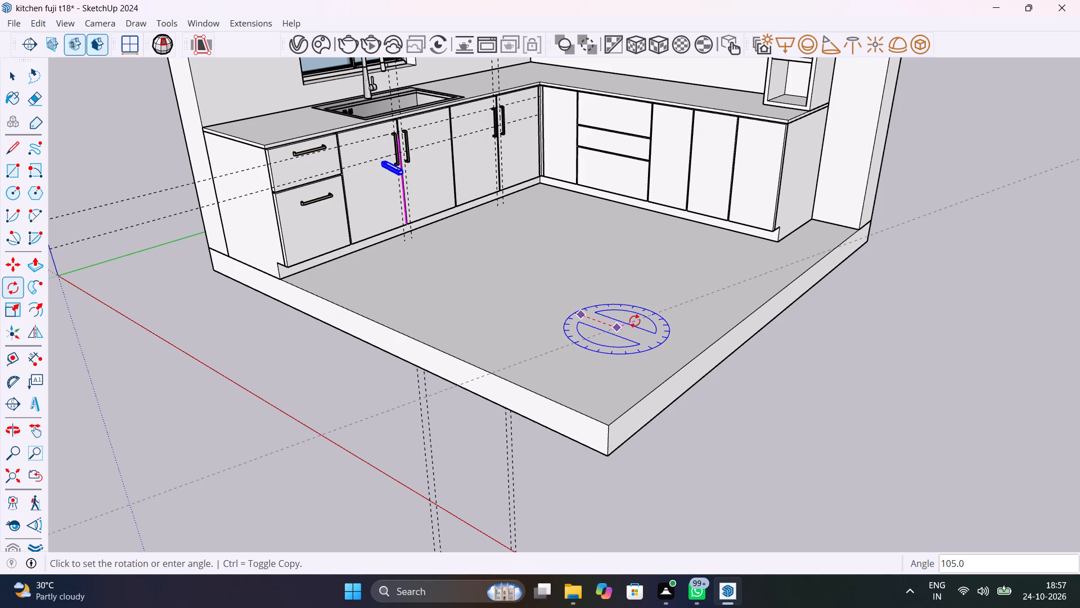
middle_click_drag(664, 354, 841, 496, "shift")
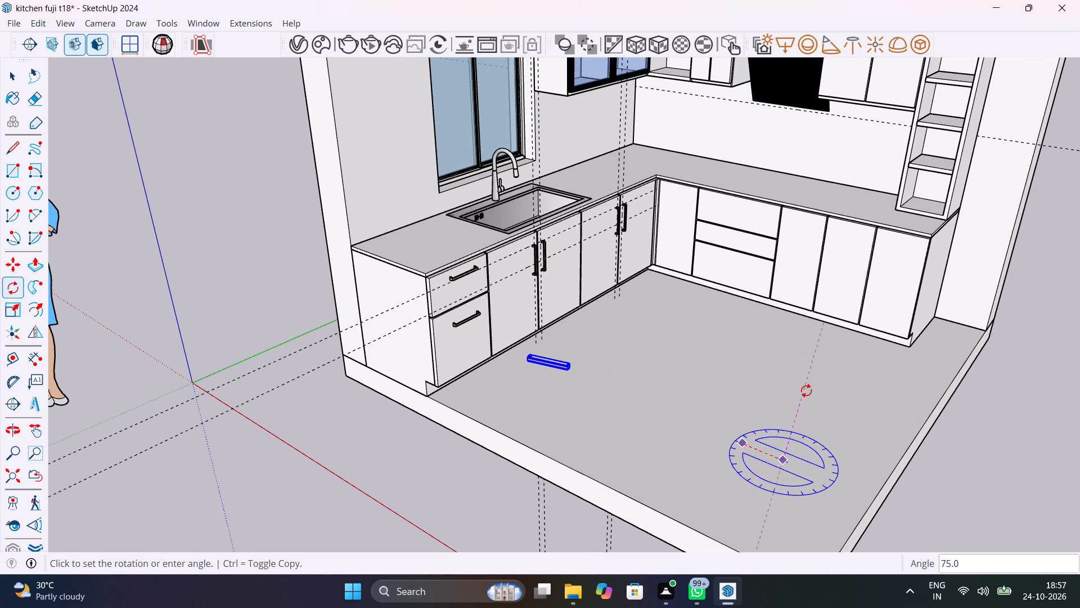
type("90")
key("Return")
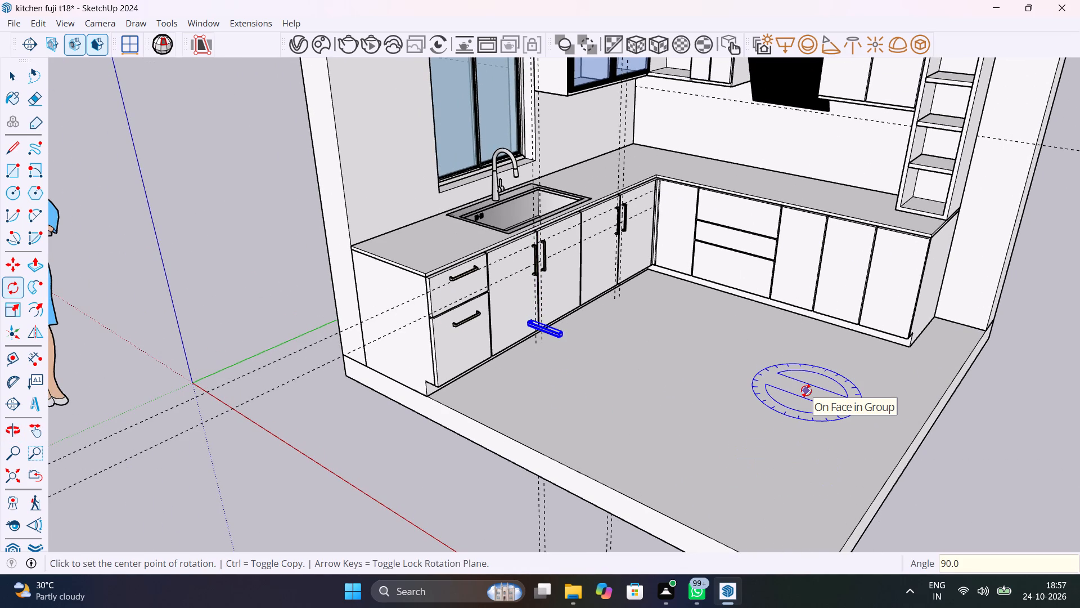
key("space")
Move the rotated handle about 7' 1" onto the top drawer front of the three-drawer base unit.
scroll(573, 332, "up", 9)
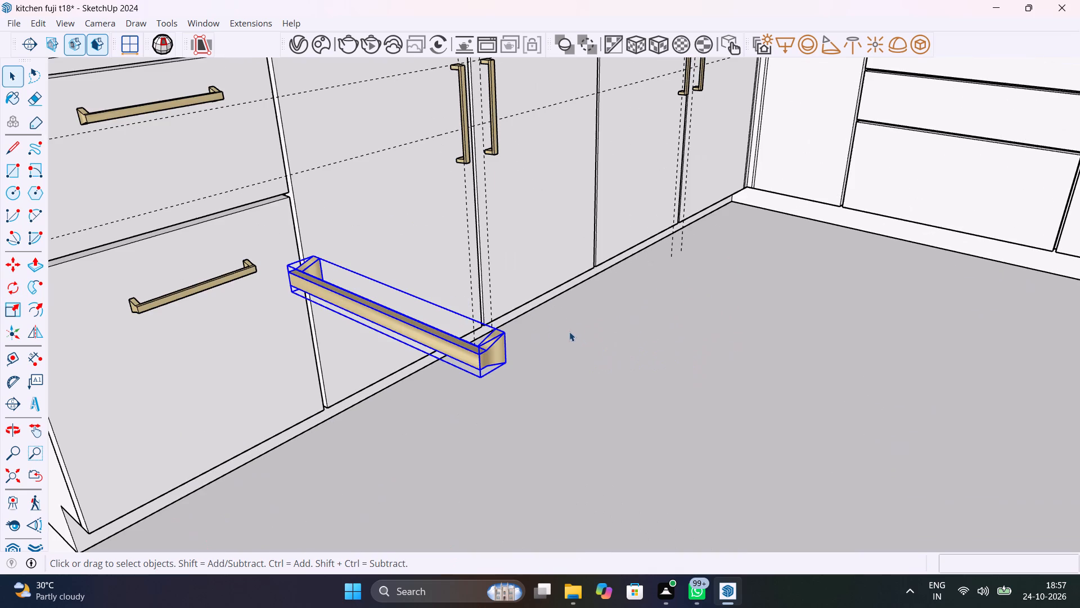
key("m")
left_click(503, 336)
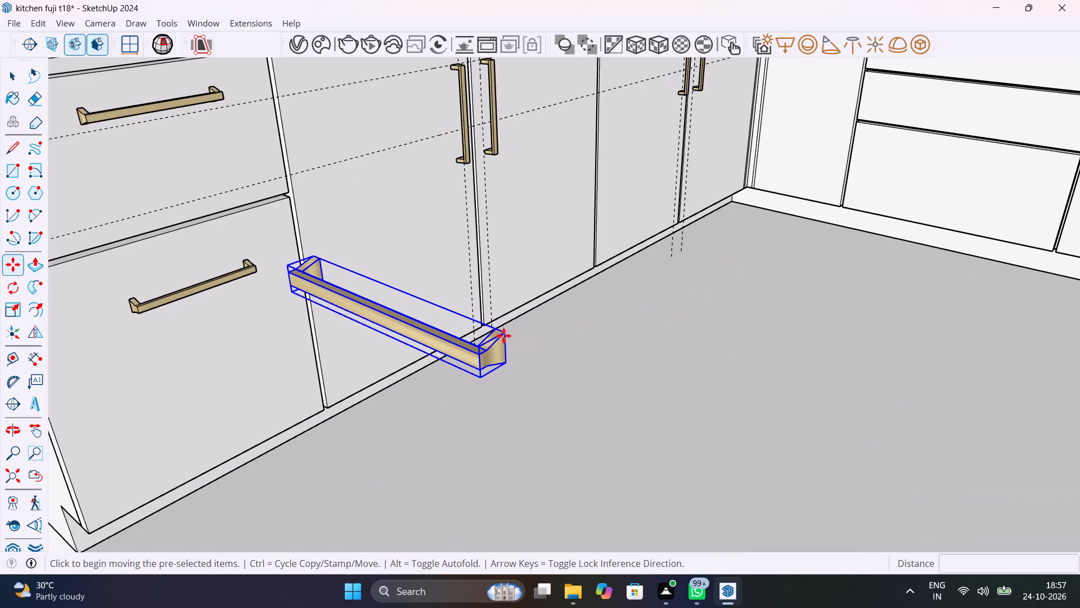
scroll(610, 289, "down", 12)
scroll(734, 213, "up", 8)
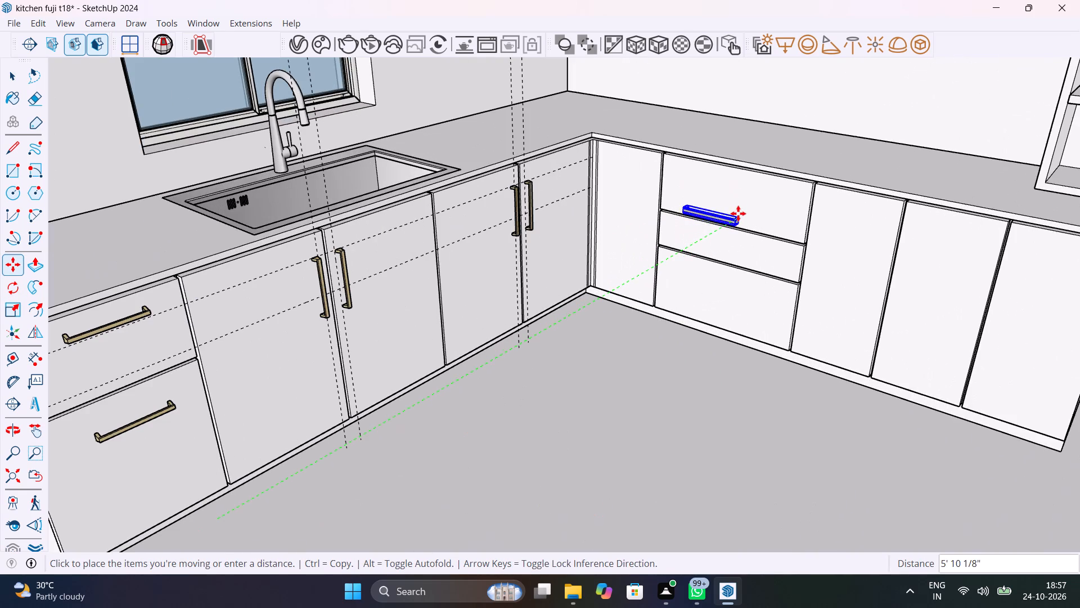
middle_click_drag(764, 200, 438, 242)
scroll(624, 244, "up", 11)
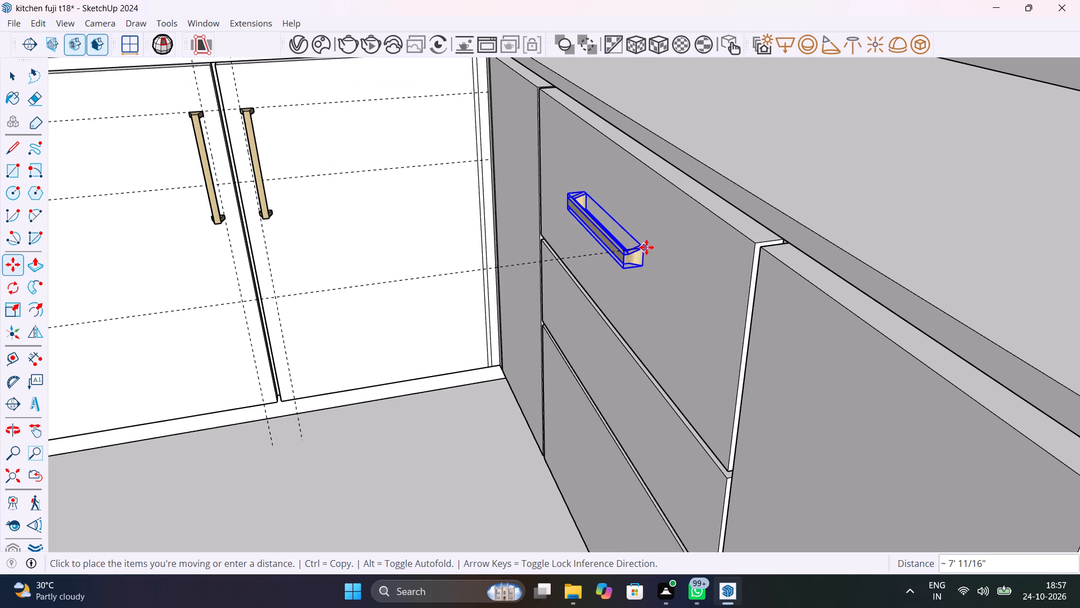
left_click(650, 244)
Copy the top drawer's handle about 7 1/2" straight down onto the middle drawer front.
scroll(663, 283, "down", 1)
middle_click_drag(676, 280, 867, 229)
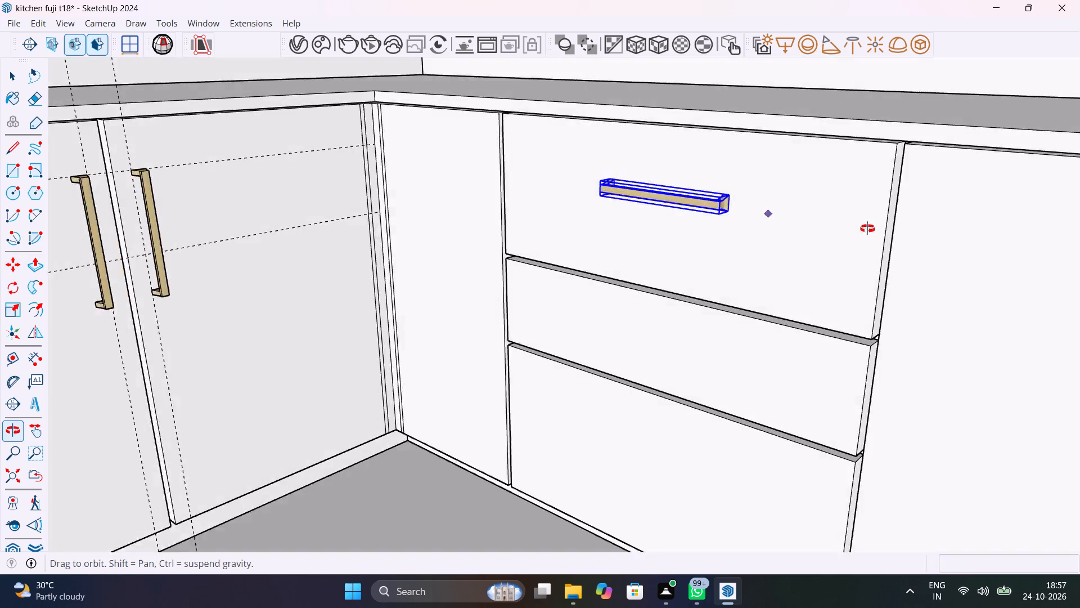
middle_click_drag(867, 229, 868, 229)
scroll(840, 212, "down", 6)
key("m")
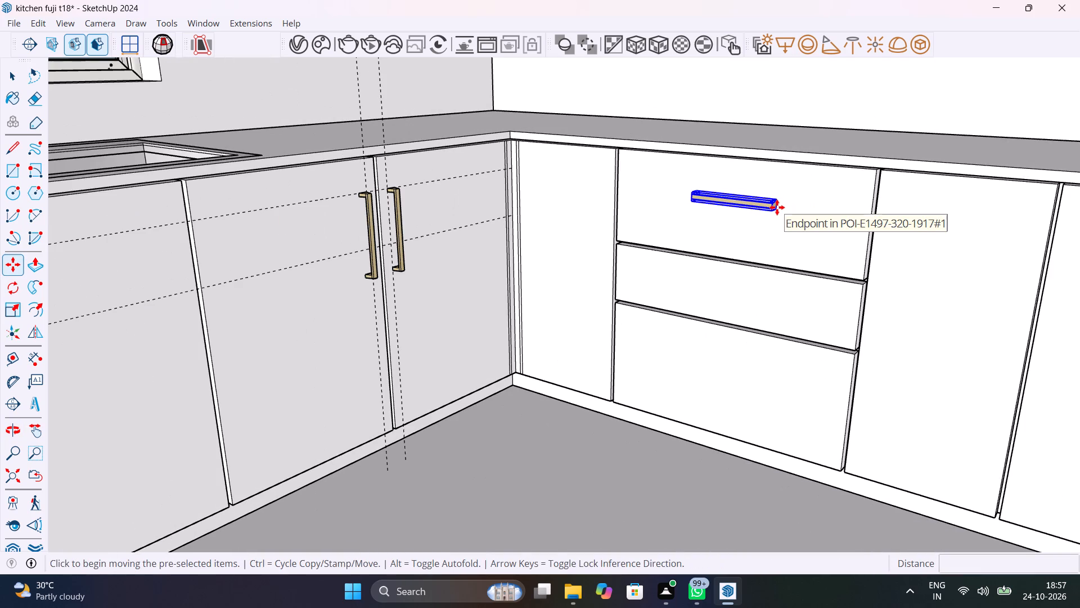
left_click(777, 211)
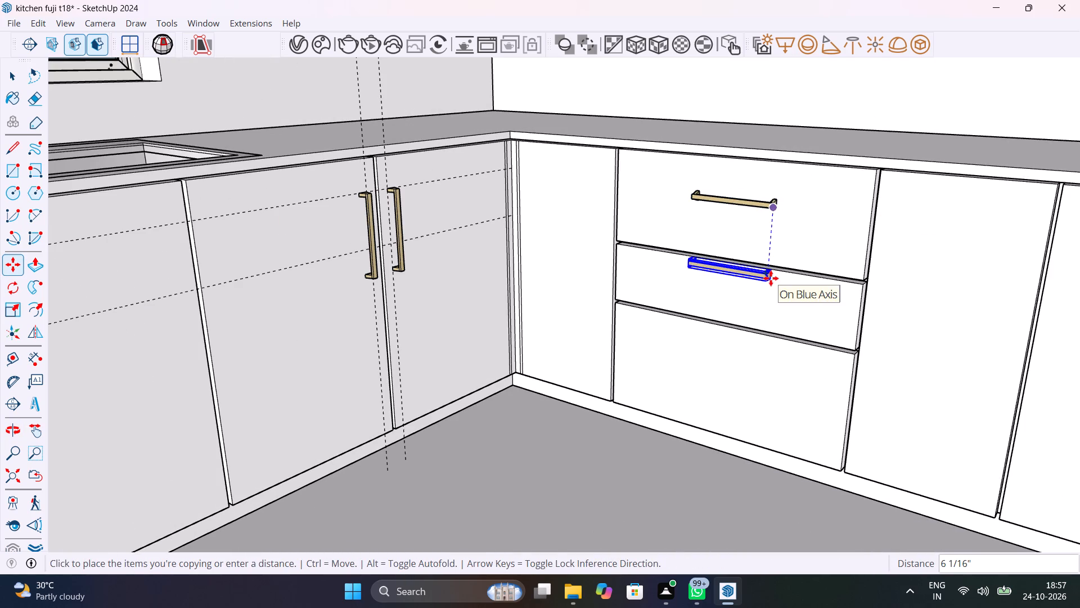
key("Up")
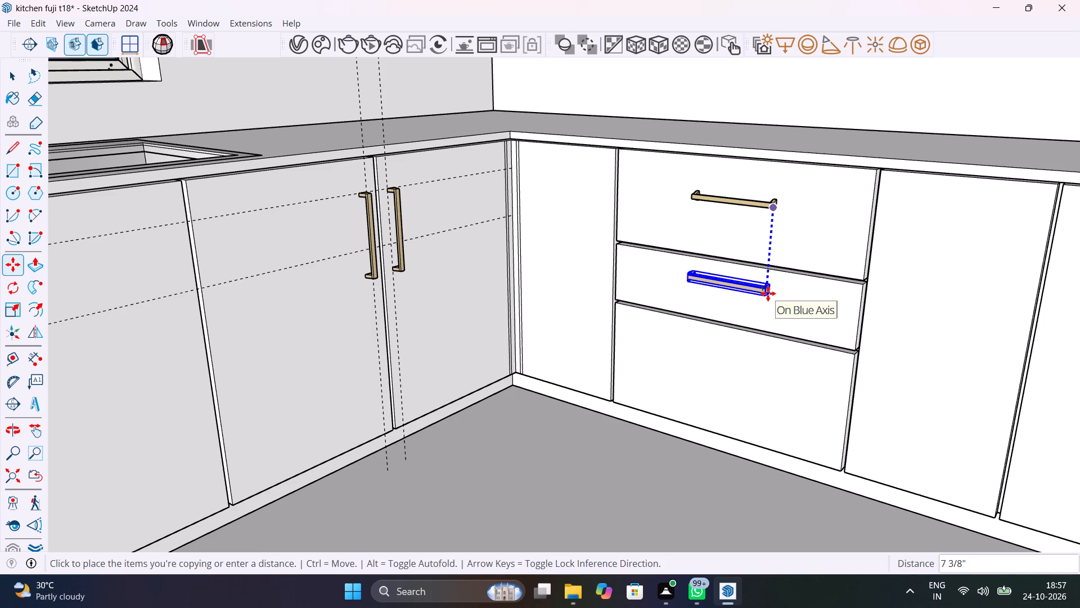
scroll(768, 293, "up", 8)
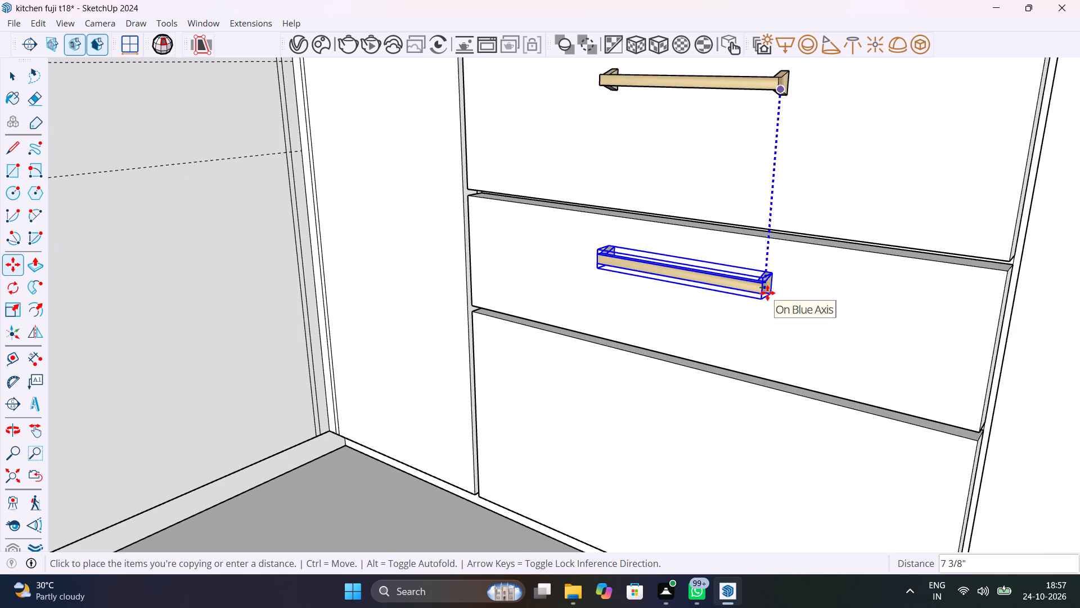
left_click(766, 296)
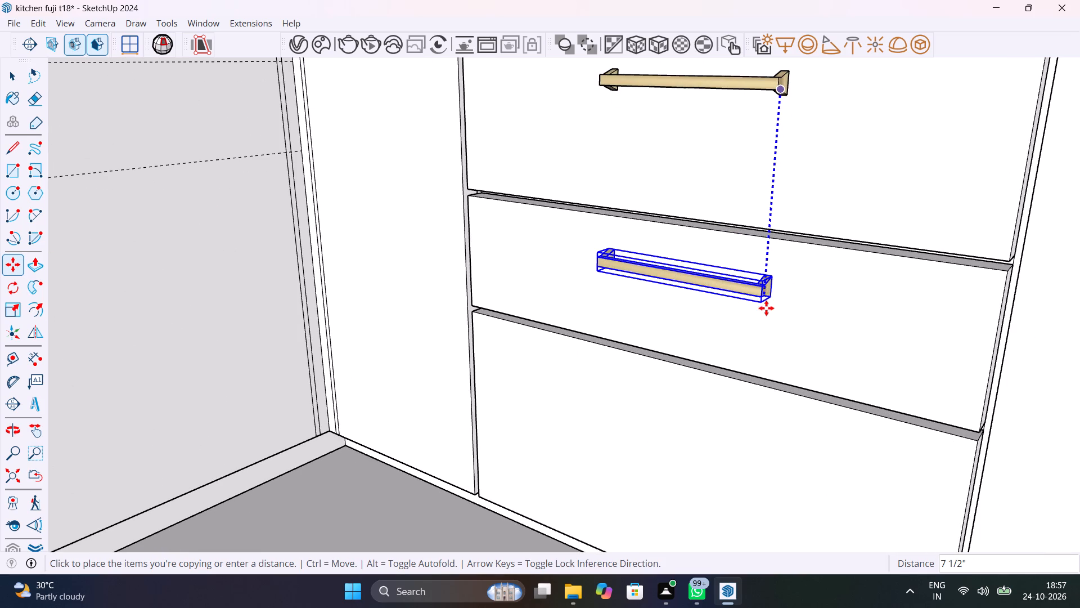
Copy the middle drawer's handle about 6 11/16" straight down onto the bottom drawer front and clear the selection.
left_click(775, 297)
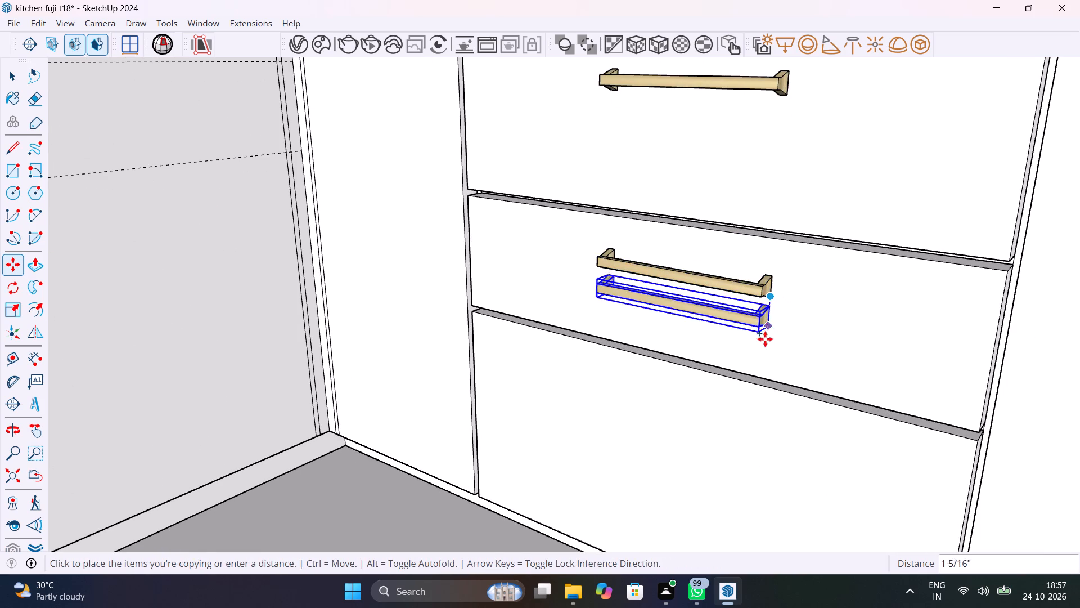
scroll(764, 344, "down", 4)
middle_click_drag(763, 355, 804, 213, "shift")
scroll(804, 214, "up", 1)
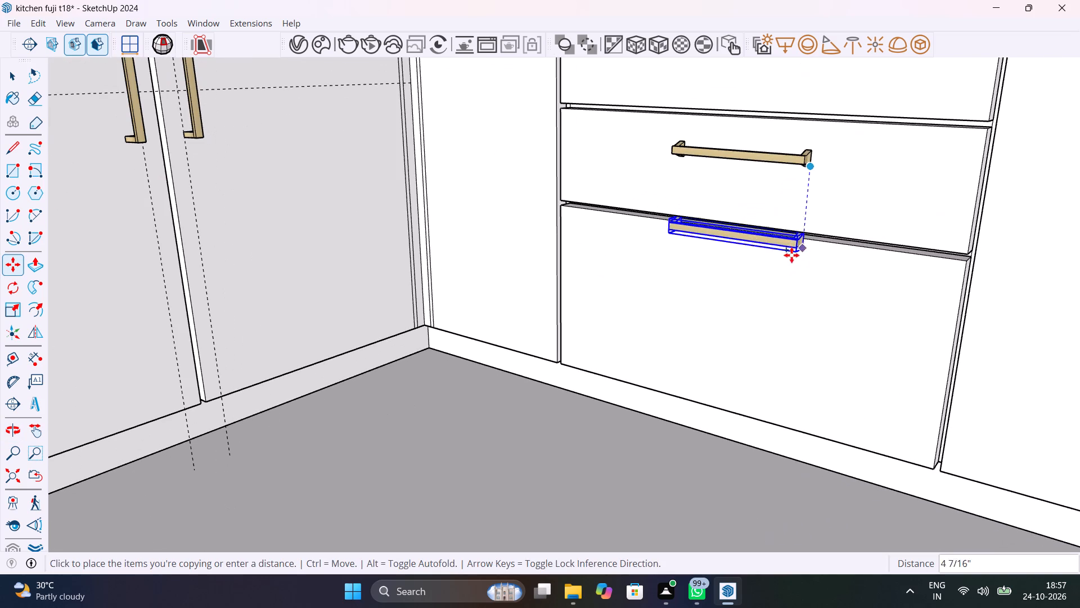
key("Up")
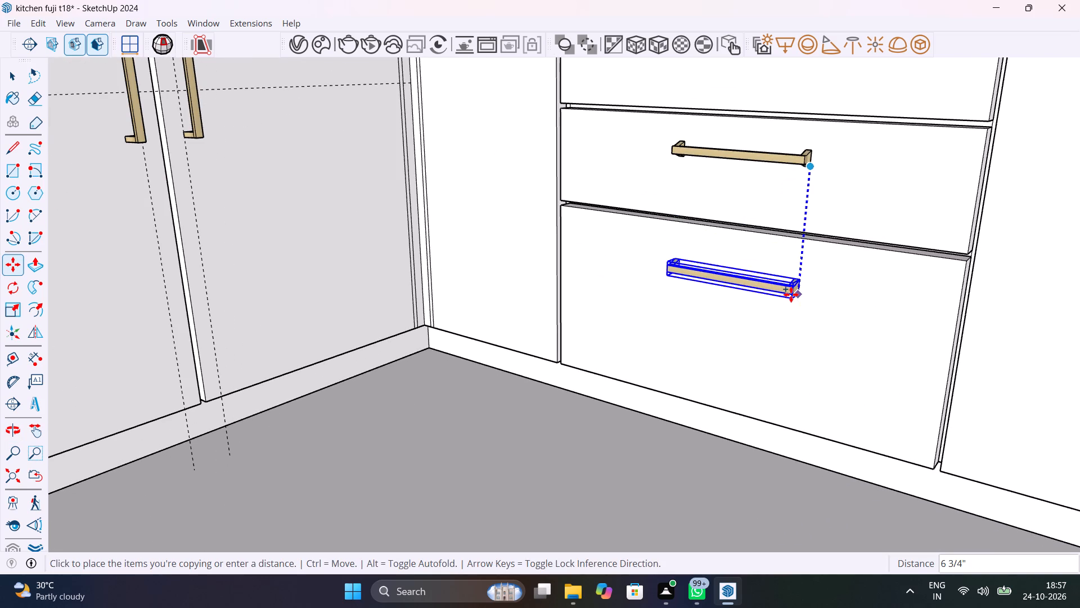
left_click(794, 293)
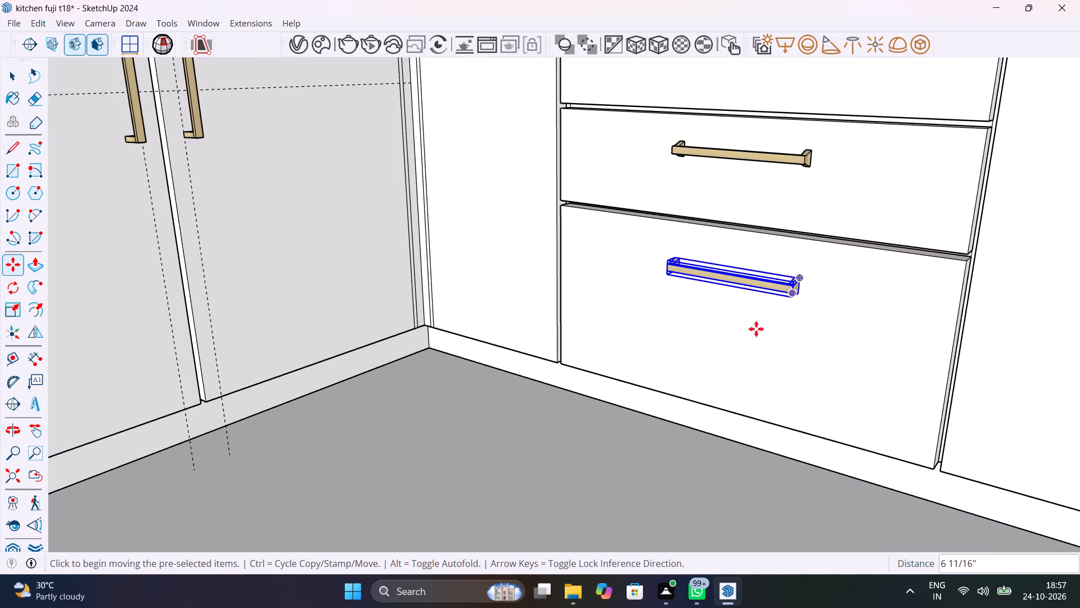
scroll(788, 333, "down", 16)
scroll(790, 335, "down", 11)
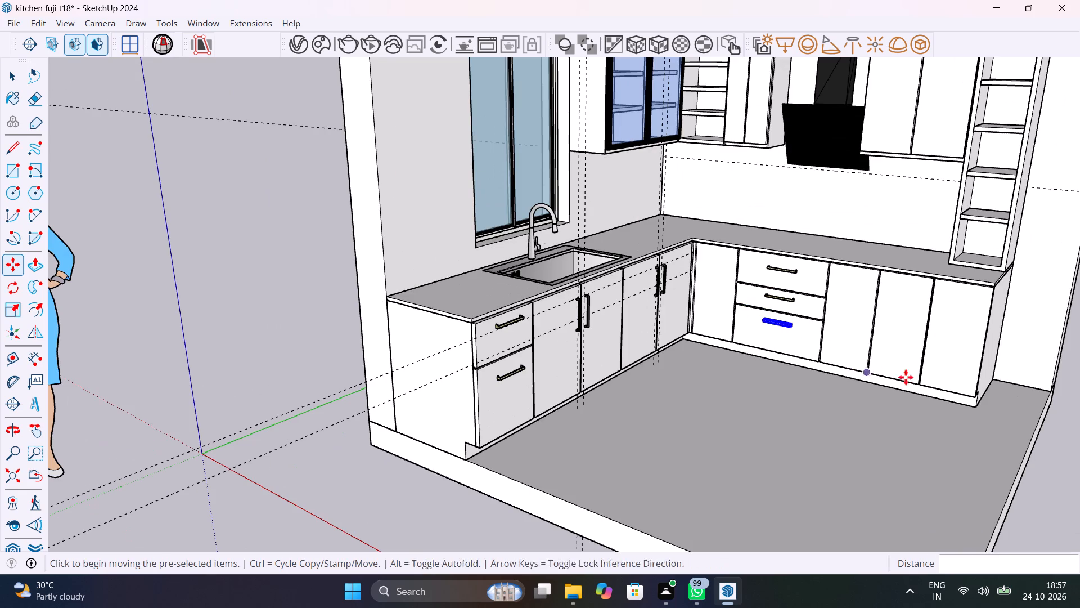
key("space")
left_click(1079, 508)
Copy the upright handle of the second sink-side door about 10' 5" away into the open space beyond the floor slab.
middle_click_drag(850, 333, 814, 261, "shift")
scroll(578, 215, "up", 5)
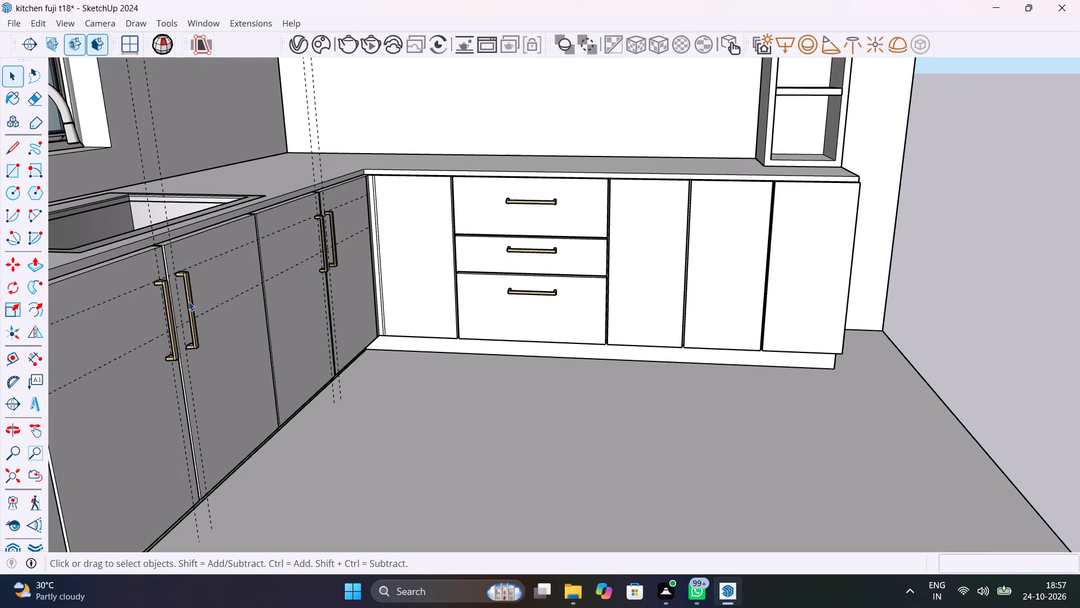
left_click(190, 302)
key("m")
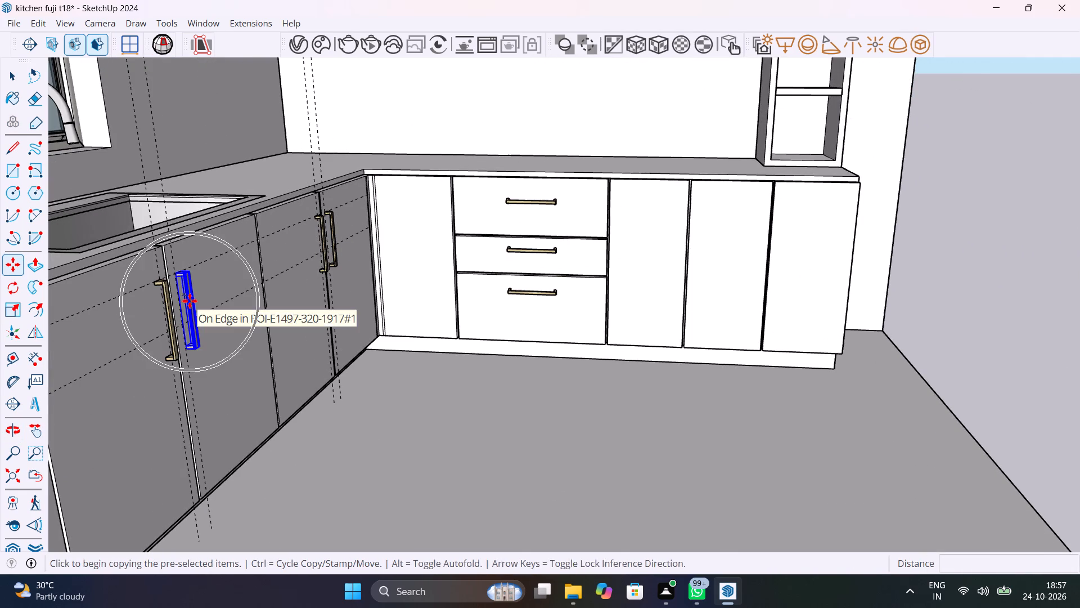
left_click(182, 272)
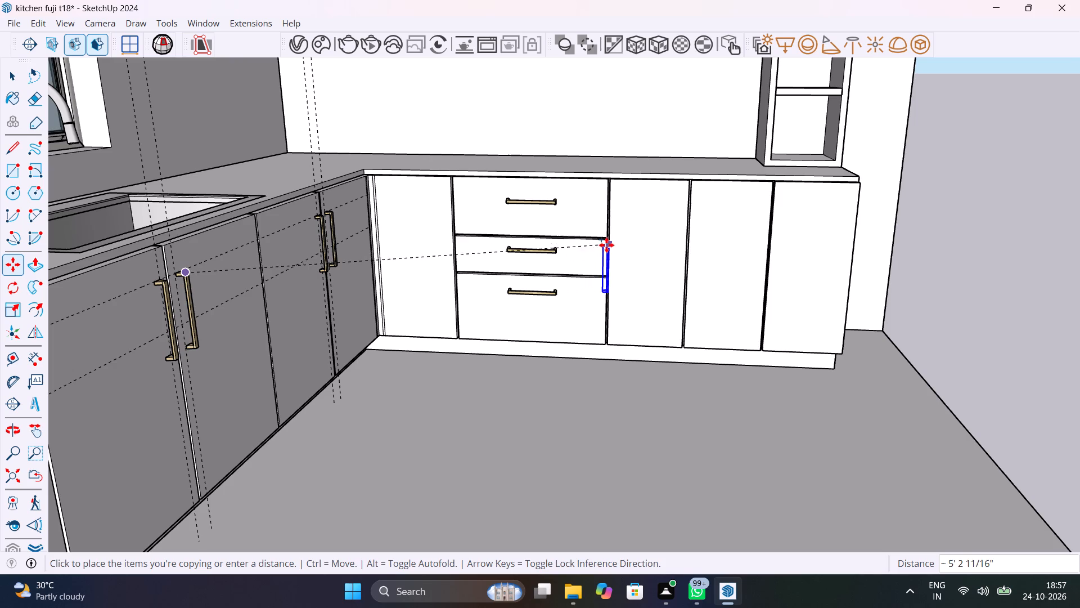
scroll(406, 253, "down", 11)
middle_click_drag(405, 258, 64, 257)
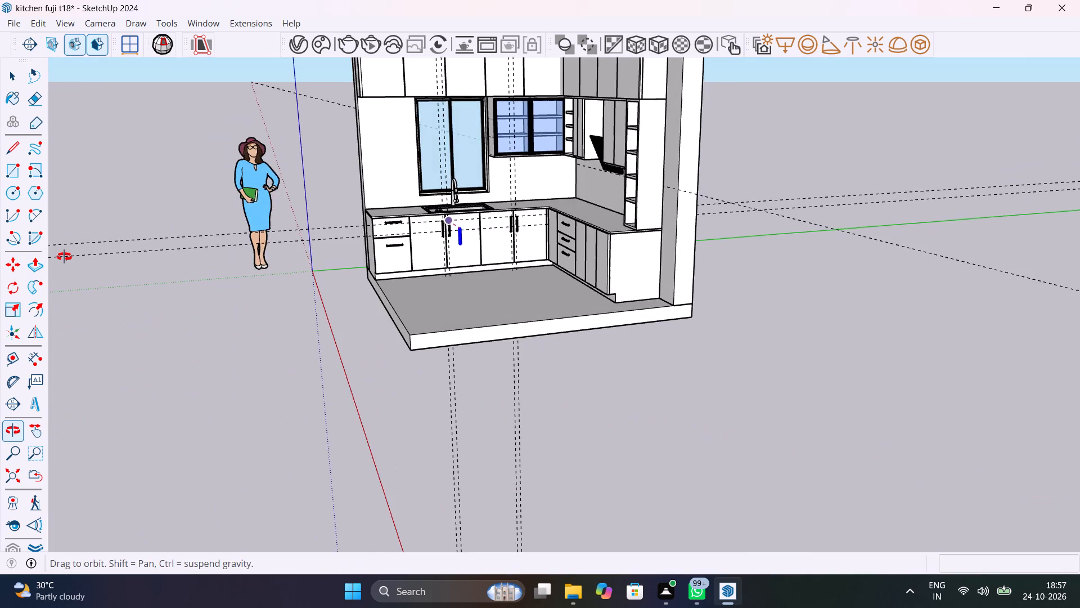
middle_click_drag(64, 257, 520, 307)
scroll(495, 264, "up", 3)
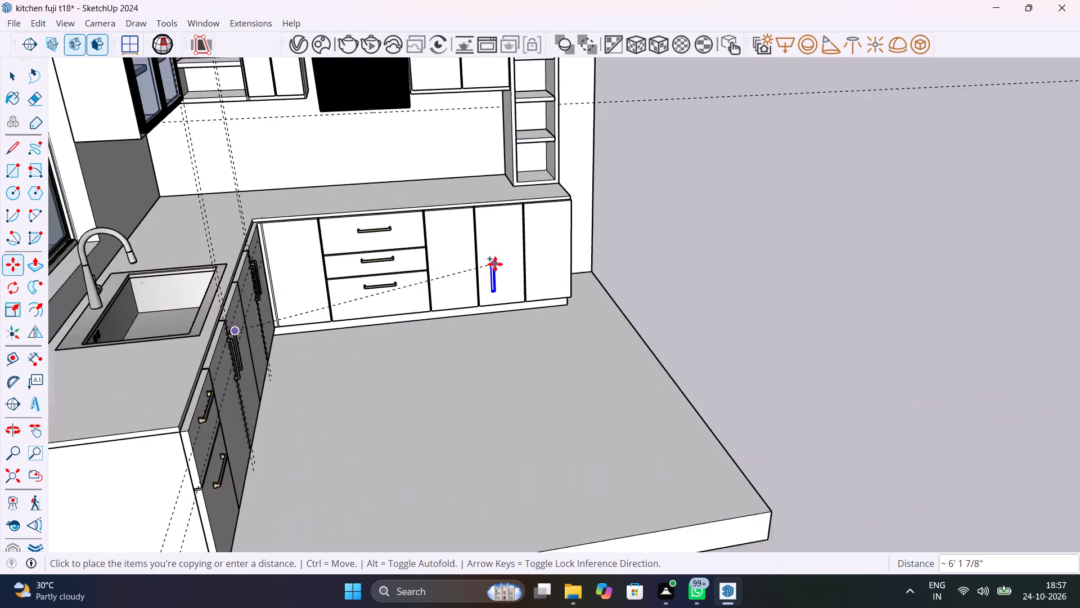
scroll(495, 264, "up", 7)
middle_click_drag(493, 346, 308, 264)
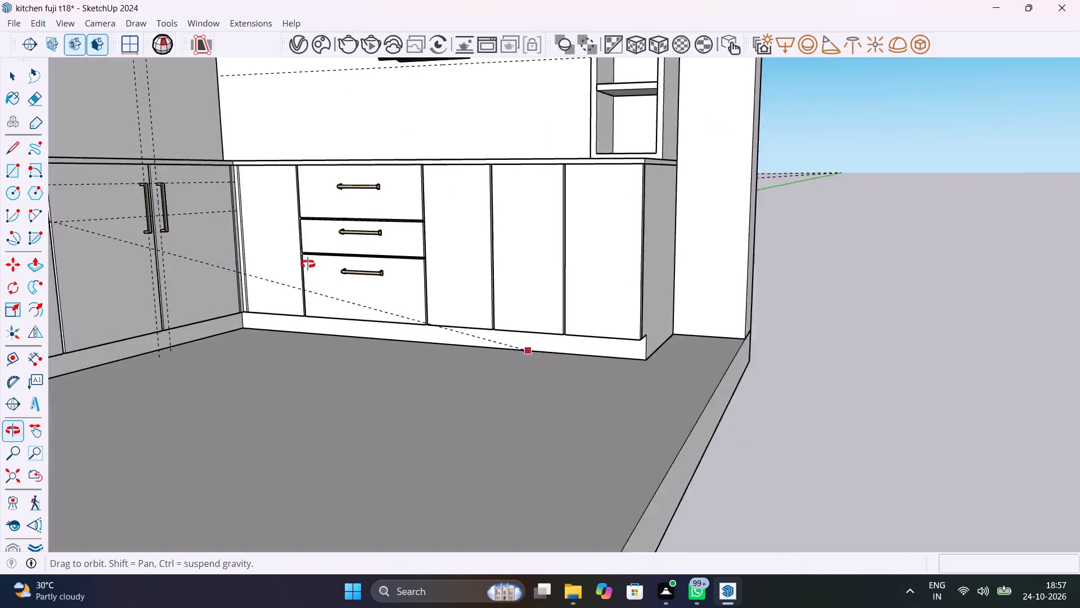
middle_click_drag(308, 264, 236, 252)
scroll(341, 284, "down", 14)
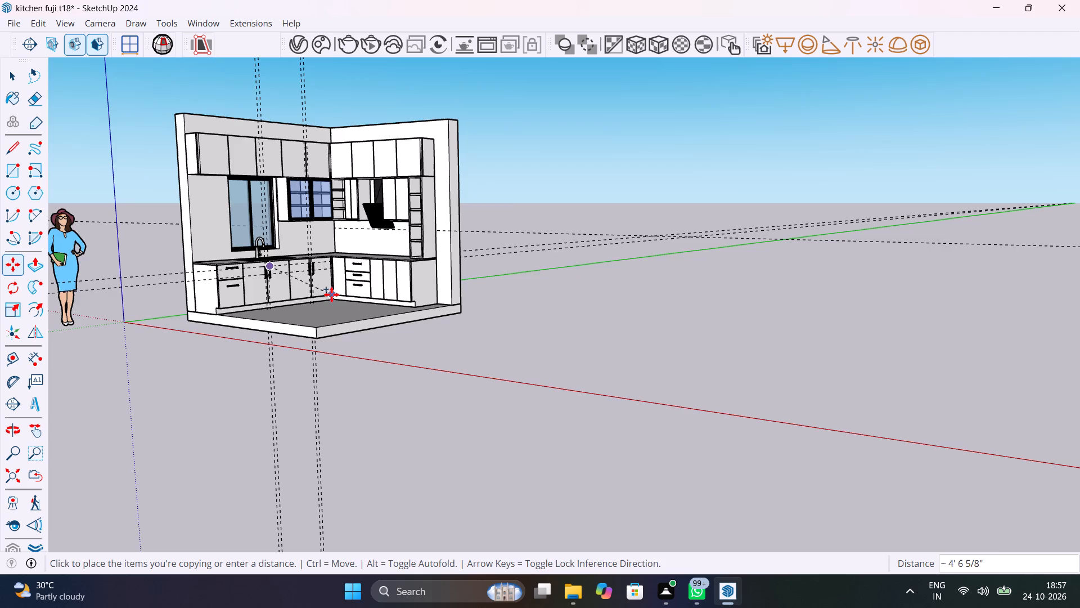
scroll(327, 304, "up", 10)
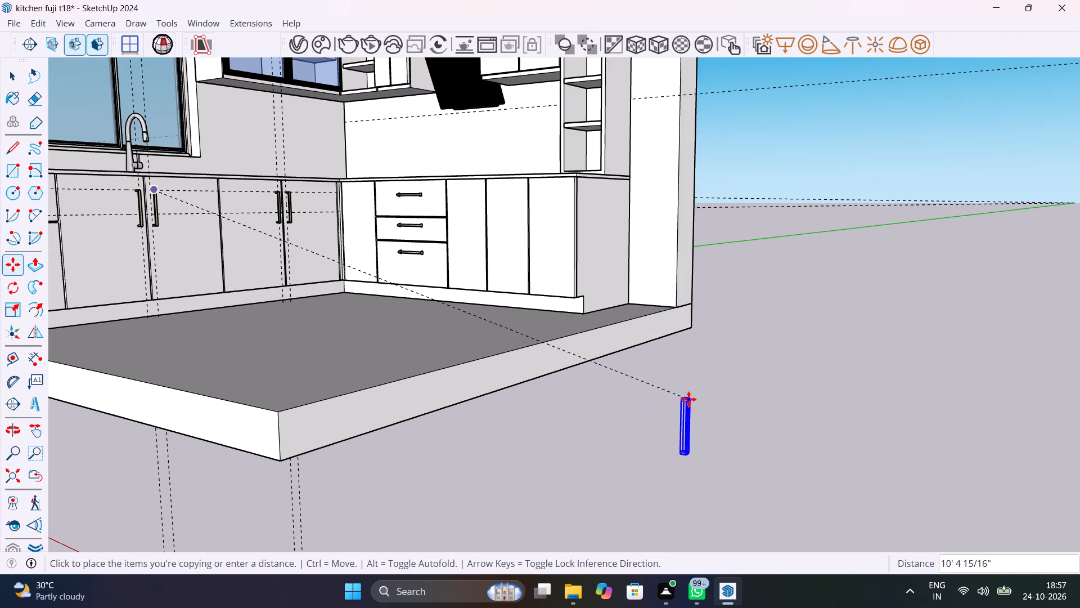
left_click(688, 399)
Rotate the copied upright handle 90 degrees about the vertical axis and deselect it.
middle_click_drag(704, 392, 569, 310)
scroll(603, 357, "up", 9)
middle_click_drag(657, 382, 605, 334)
scroll(605, 334, "up", 1)
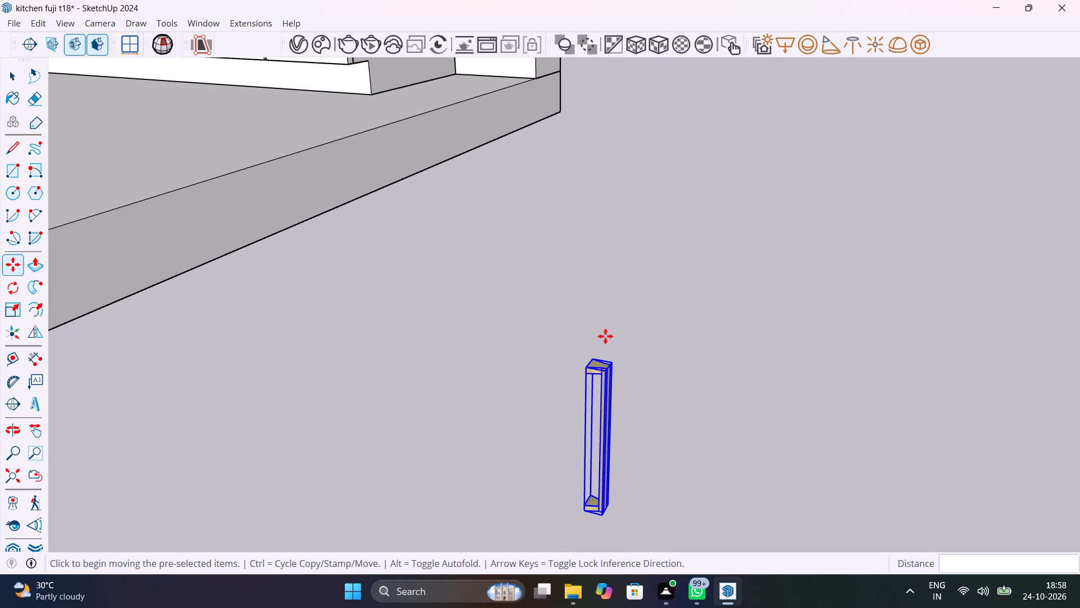
key("q")
left_click(578, 521)
left_click(553, 482)
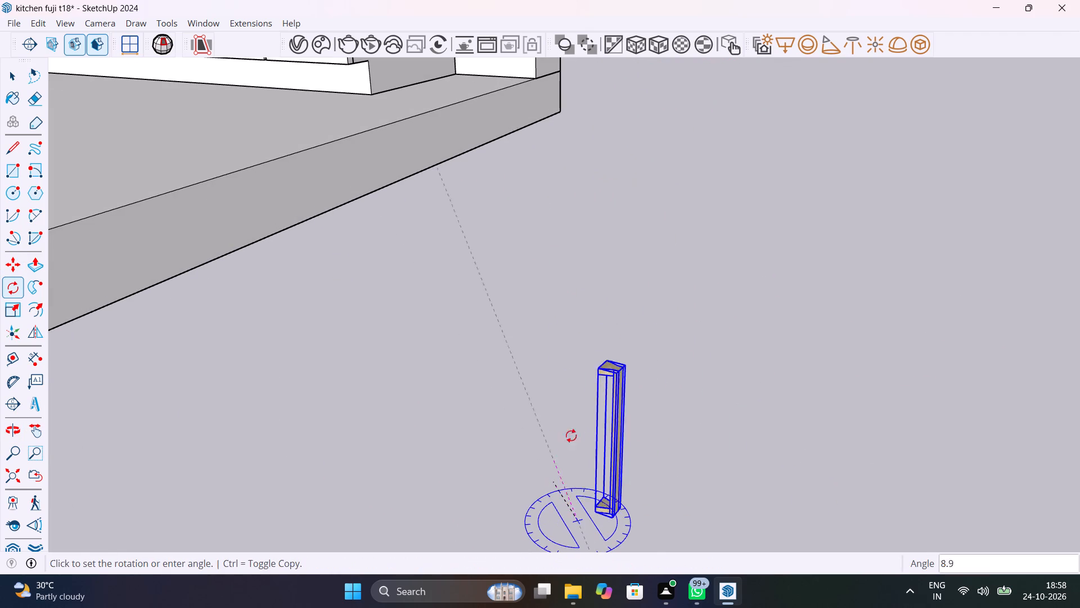
scroll(649, 473, "down", 5)
middle_click_drag(650, 464, 630, 309, "shift")
scroll(630, 309, "up", 1)
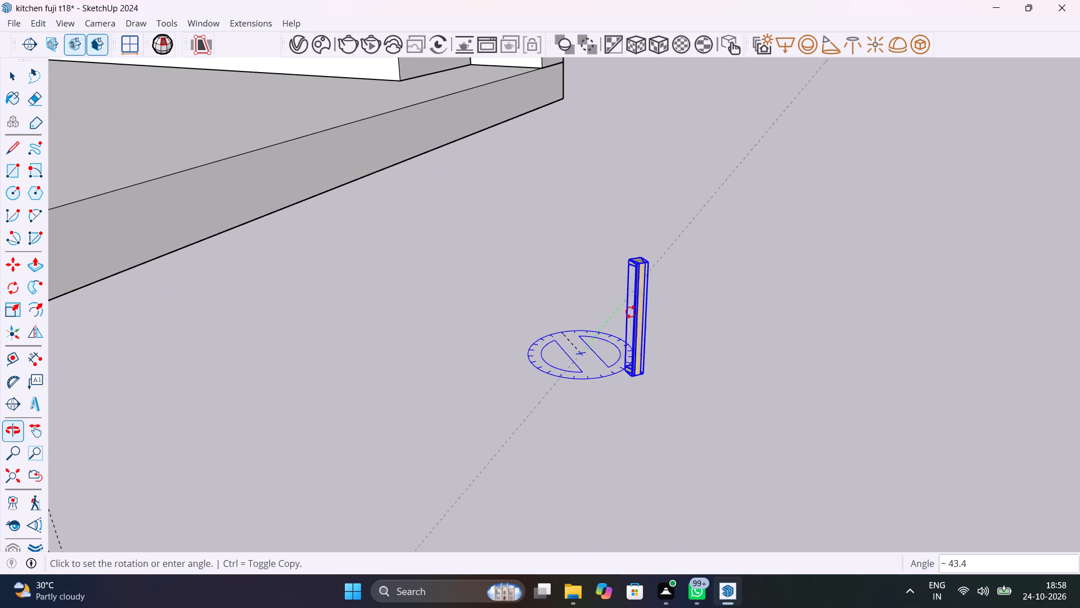
type("90")
key("Return")
key("space")
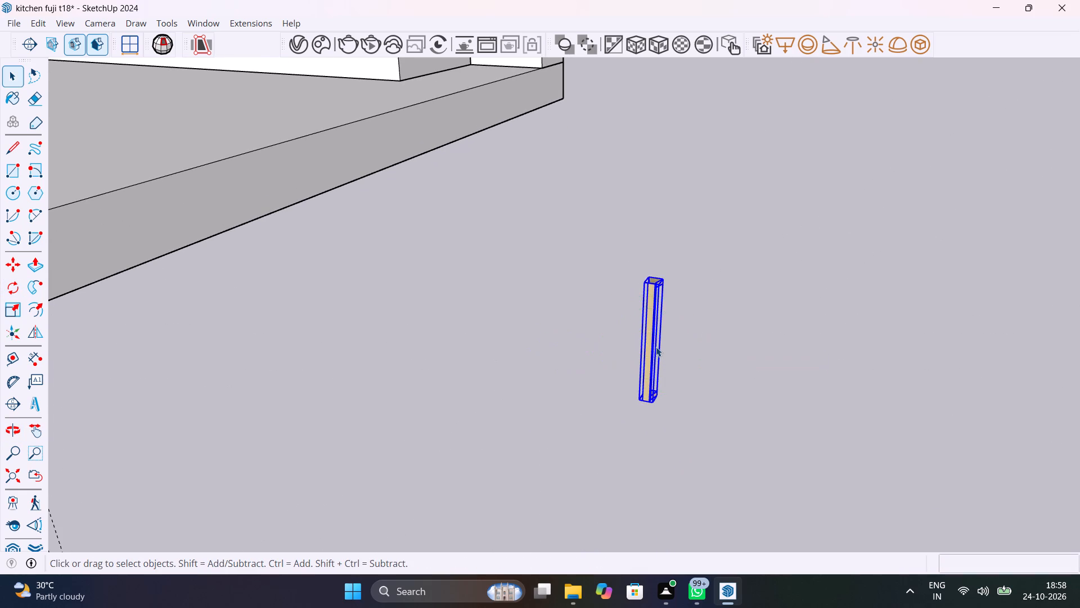
left_click(535, 424)
Copy the rotated upright handle from the open space about 10' 9 5/8" onto the corner door beside the three-drawer unit.
middle_click_drag(606, 364, 770, 433)
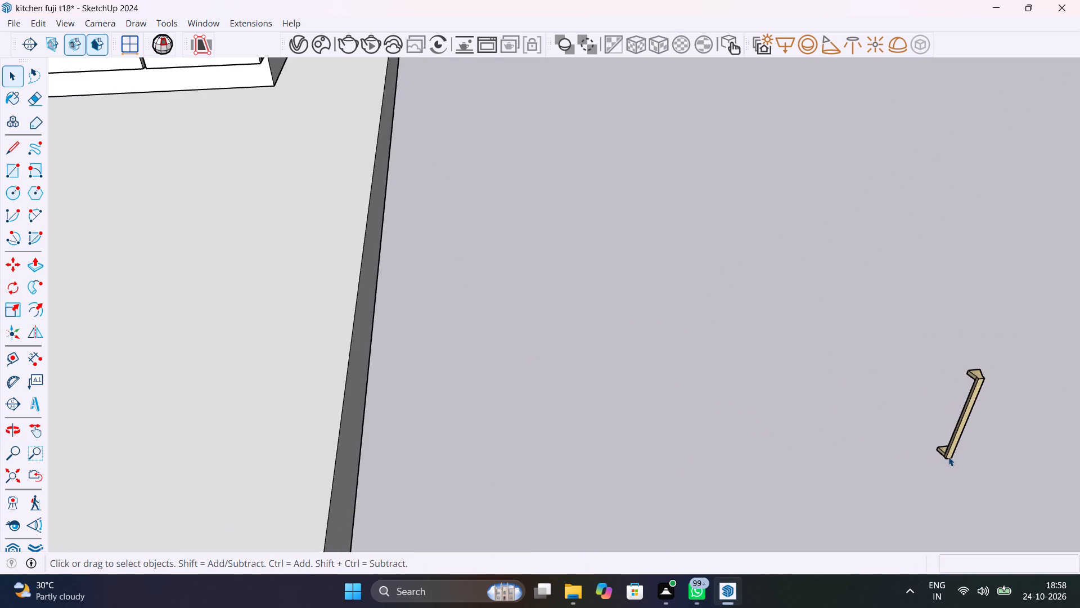
scroll(948, 457, "up", 3)
left_click(948, 456)
key("m")
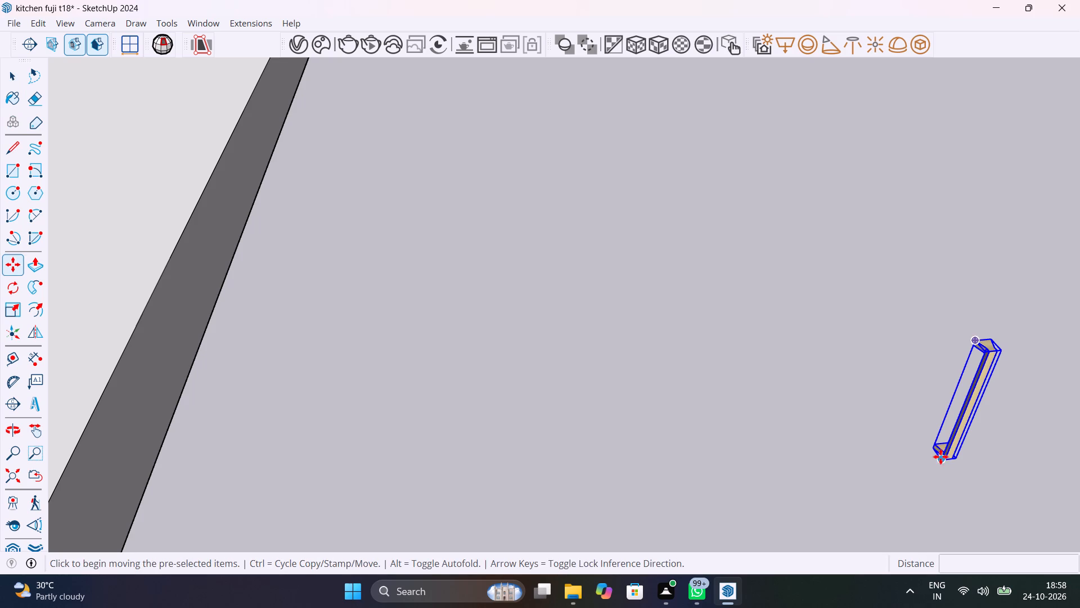
left_click(931, 446)
scroll(492, 233, "down", 16)
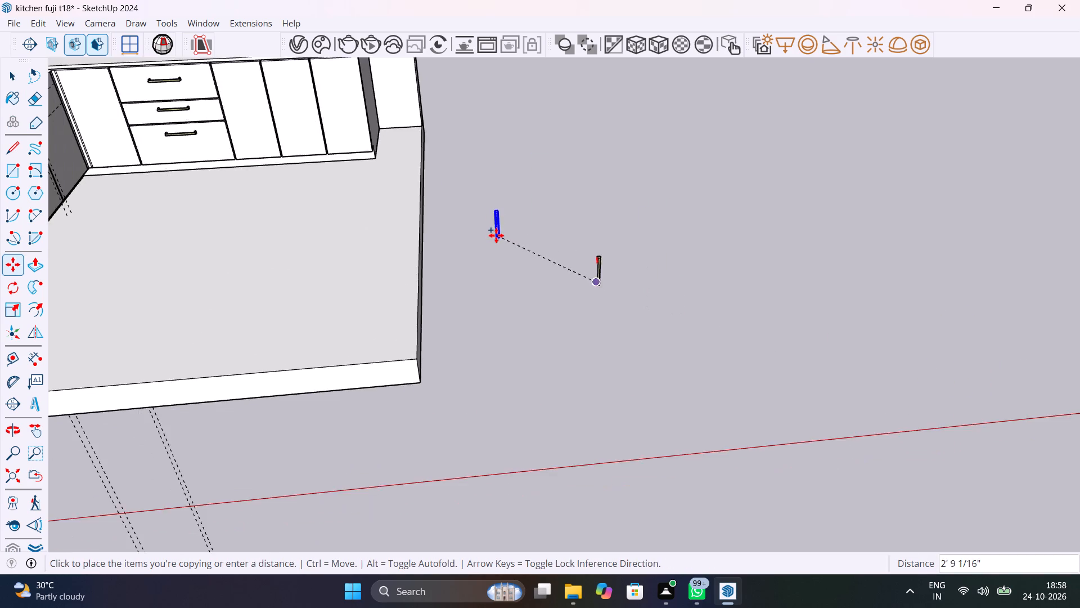
scroll(496, 235, "down", 4)
middle_click_drag(254, 186, 415, 262, "shift")
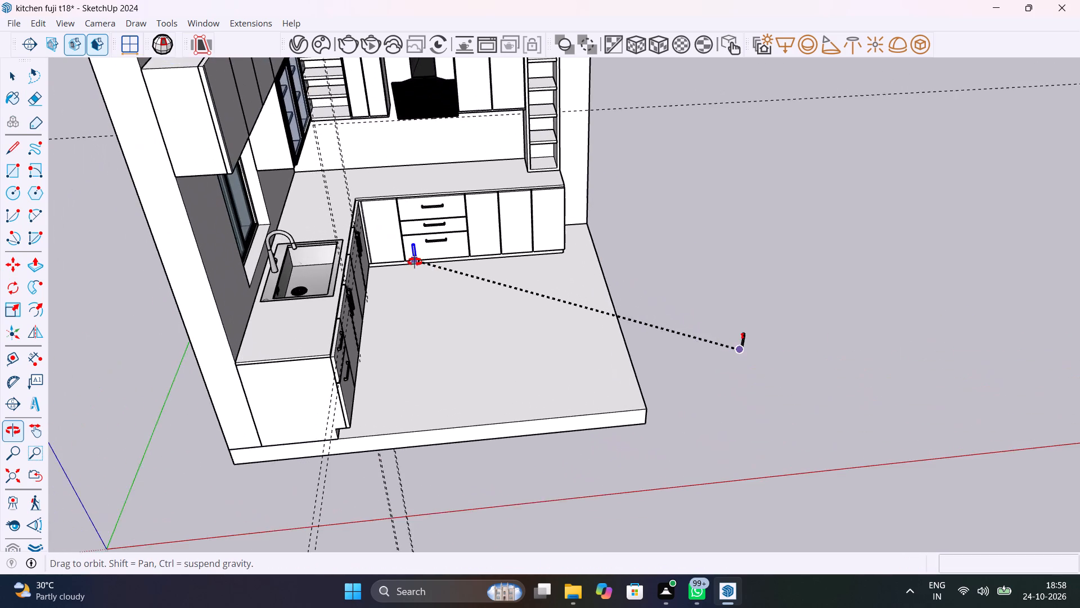
middle_click_drag(415, 262, 403, 222, "shift")
scroll(403, 224, "up", 14)
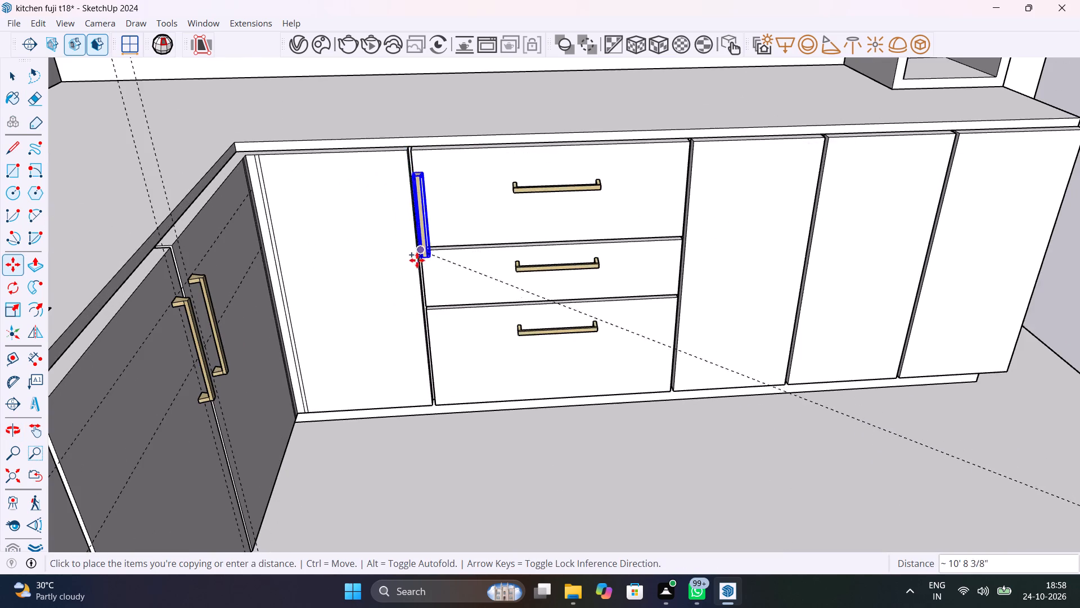
middle_click_drag(415, 258, 361, 229)
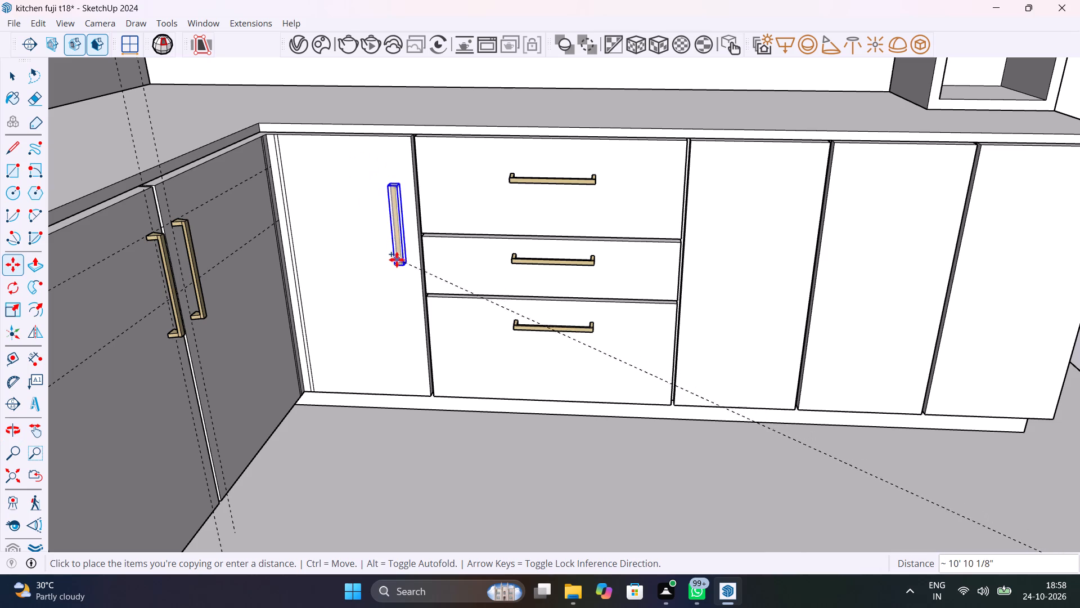
left_click(403, 262)
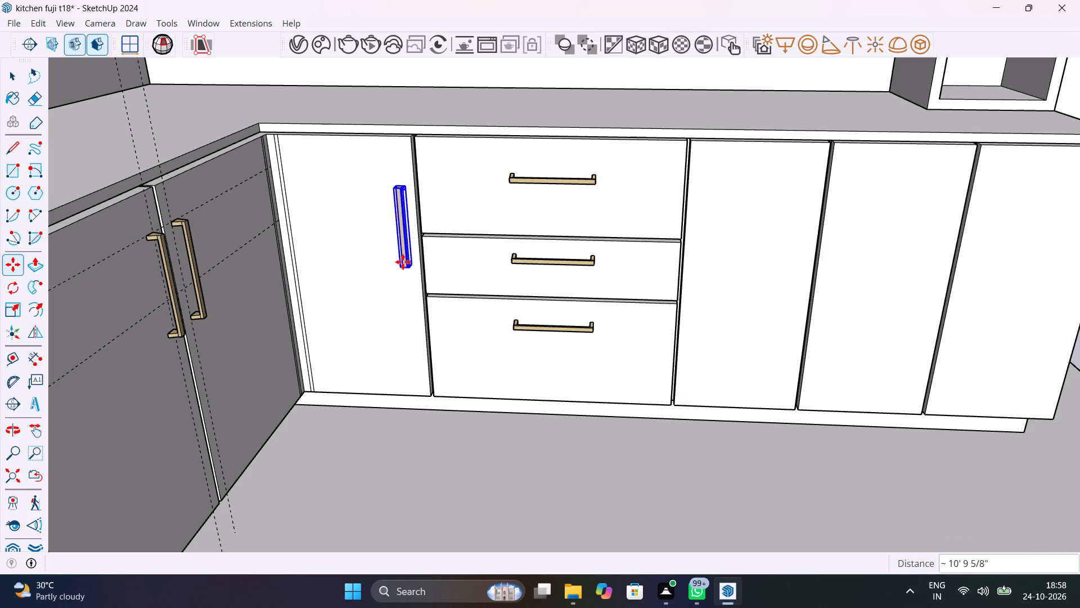
scroll(405, 203, "up", 4)
scroll(425, 219, "down", 6)
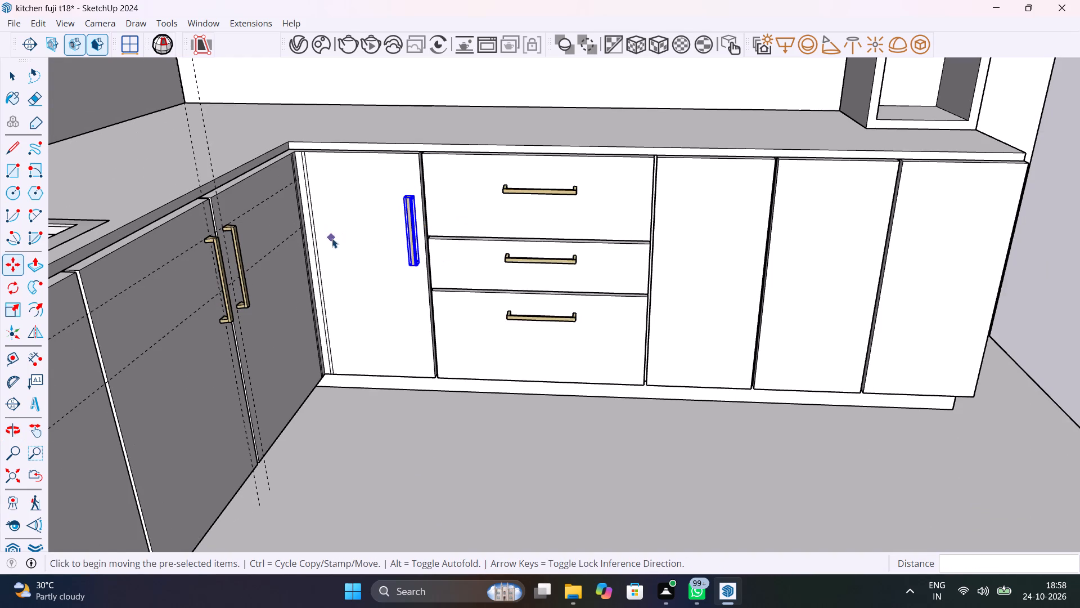
Place a horizontal guide about 2 7/8" below the corner door's top edge, meeting the sink-side doors' upper guide at the corner.
key("space")
type("t")
left_click(329, 151)
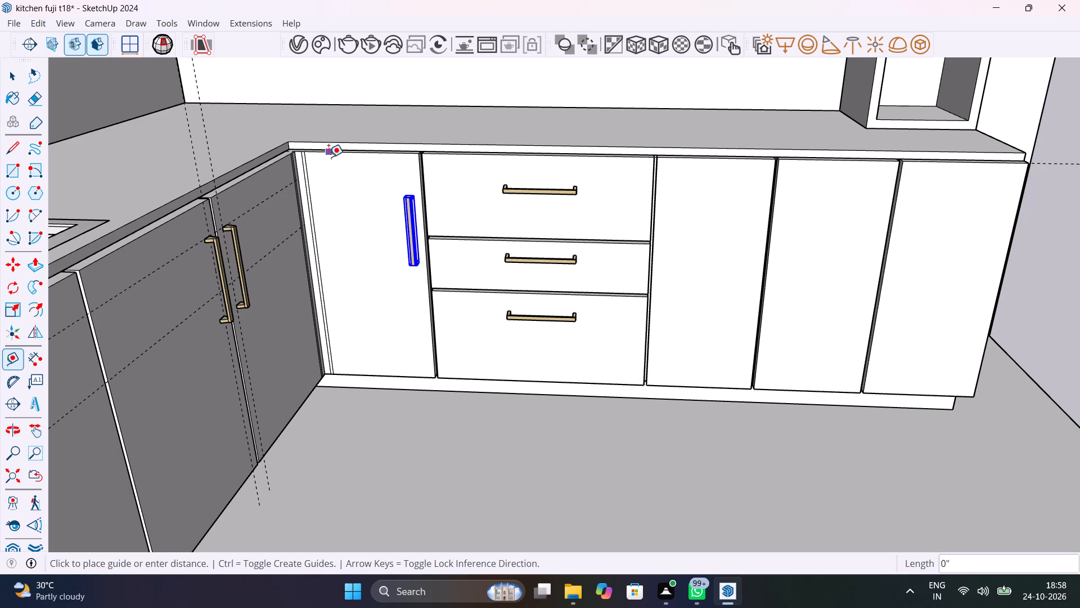
scroll(301, 181, "up", 10)
left_click(292, 173)
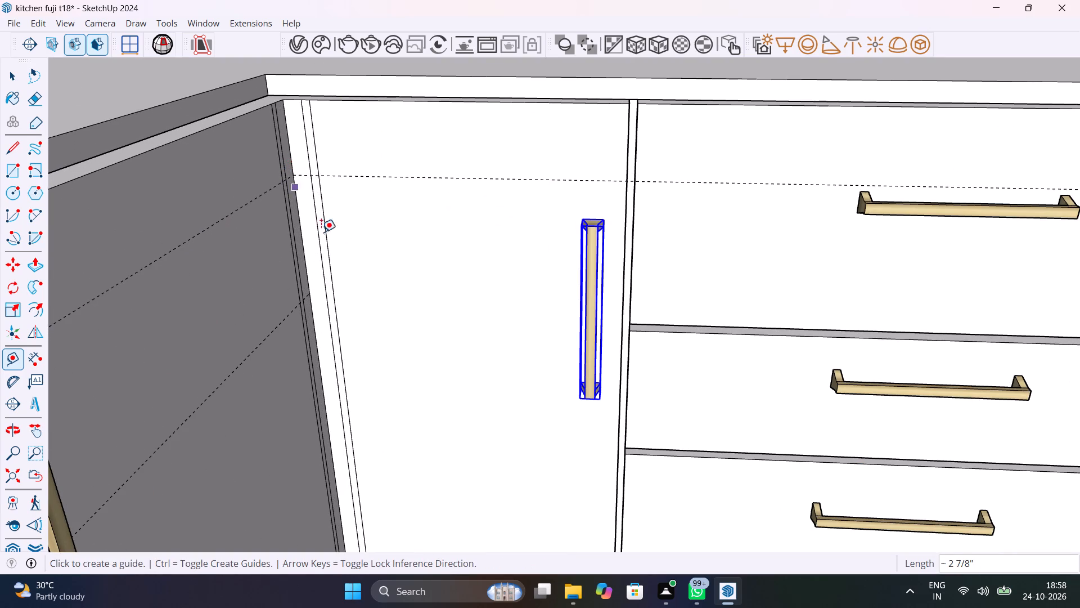
Place an upright guide on the corner door, 1" in from its edge beside the drawer unit.
scroll(333, 243, "down", 12)
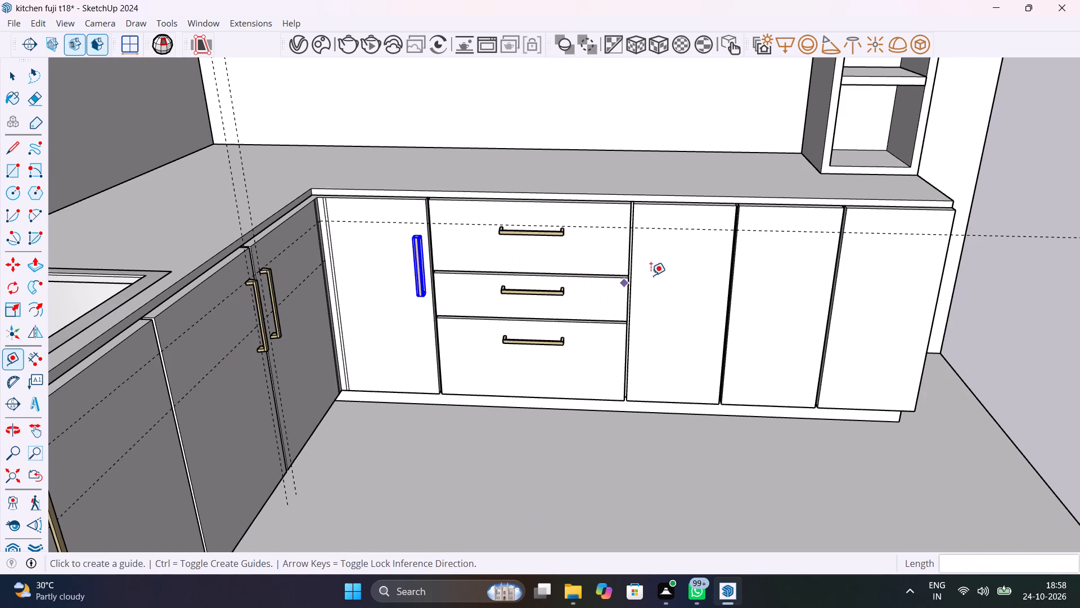
scroll(713, 238, "up", 9)
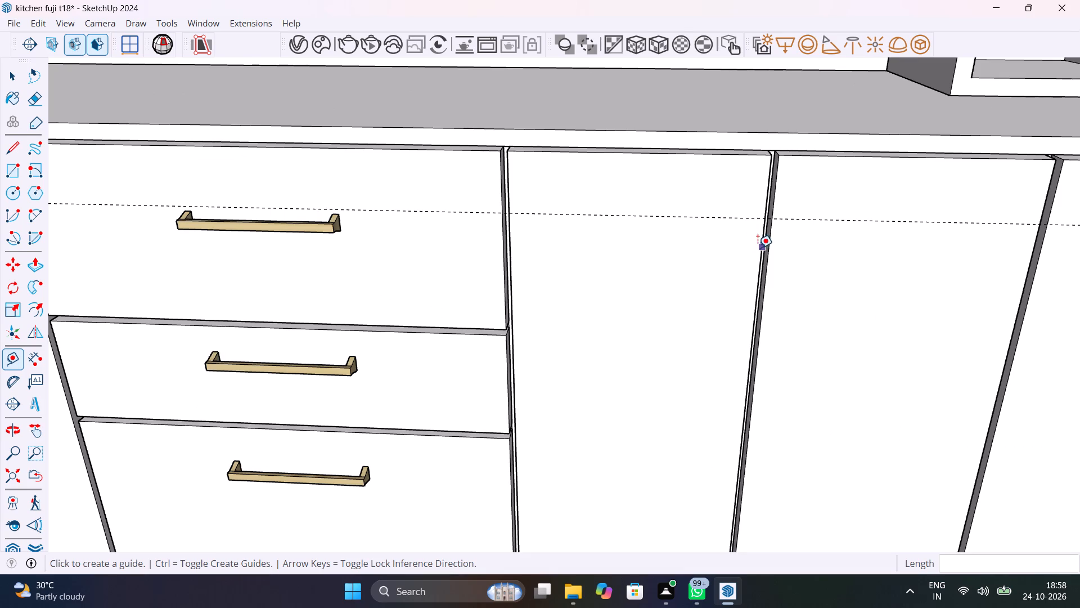
scroll(758, 248, "down", 5)
scroll(225, 272, "down", 5)
middle_click_drag(167, 262, 423, 288, "shift")
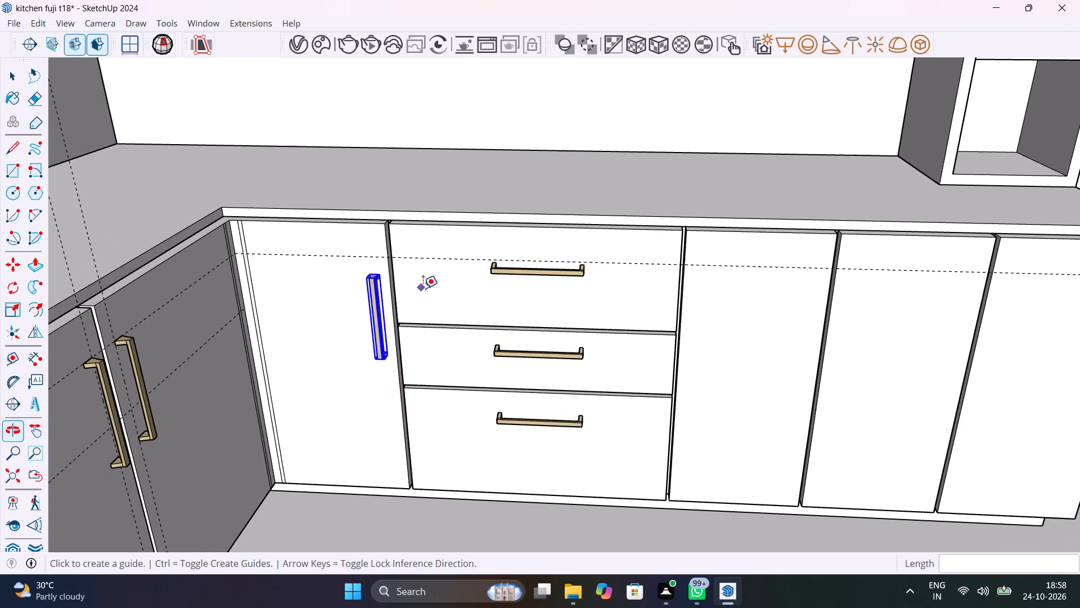
scroll(391, 278, "up", 8)
left_click(386, 266)
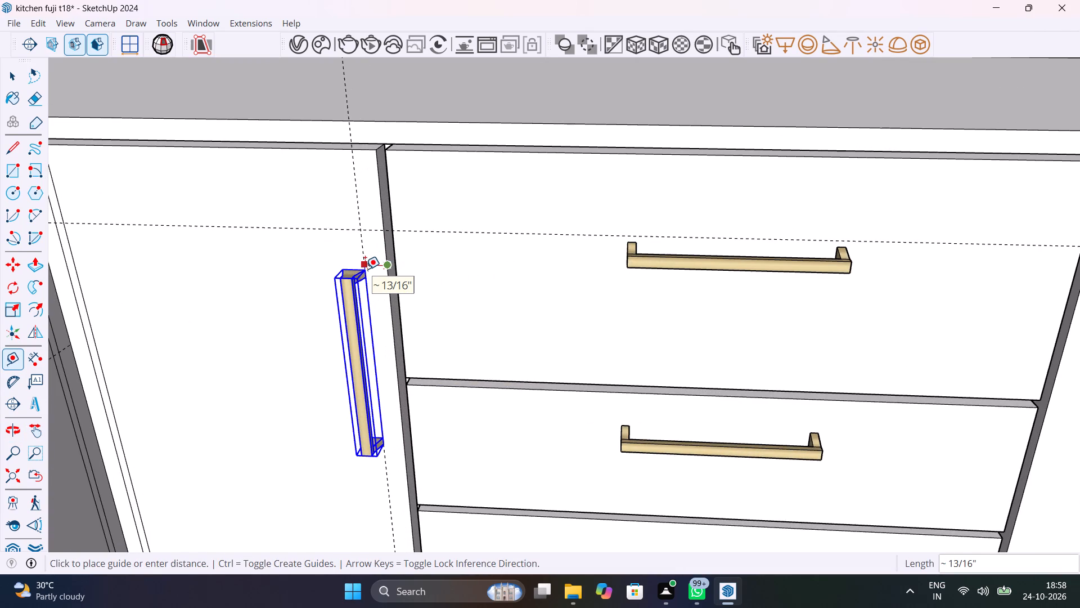
type("1\"")
key("Return")
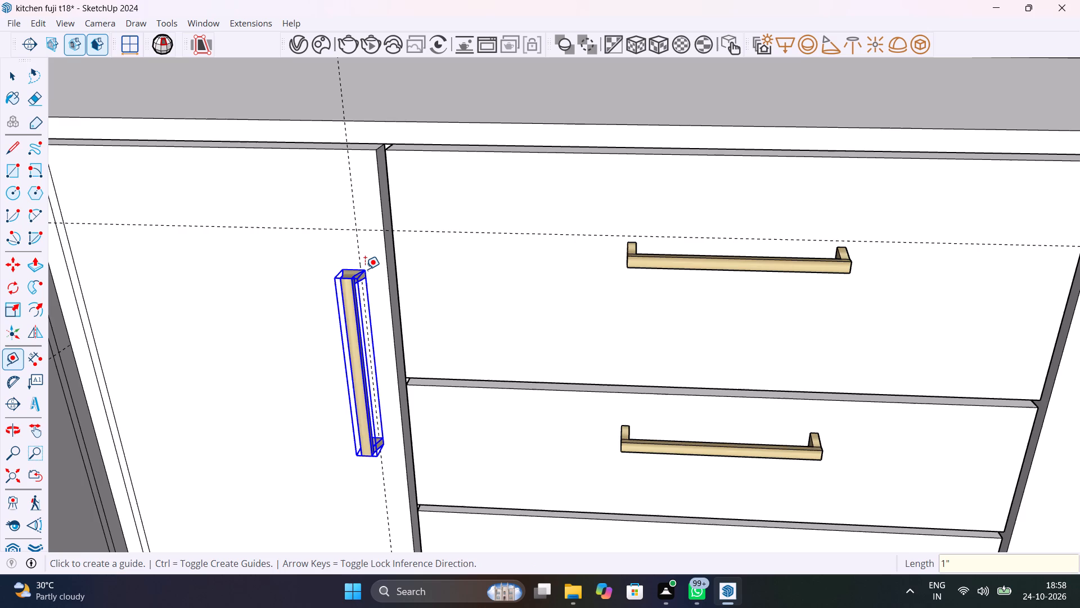
Place upright guides 1" in from the meeting edges of the first two doors on the far side of the drawers.
scroll(365, 269, "down", 18)
key("space")
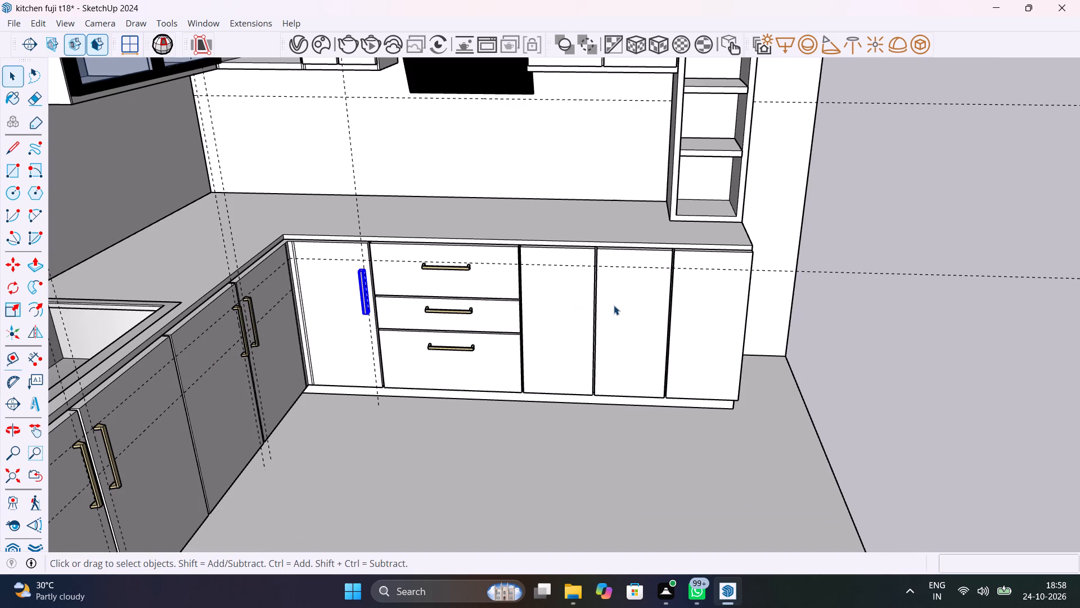
scroll(614, 305, "up", 8)
key("t")
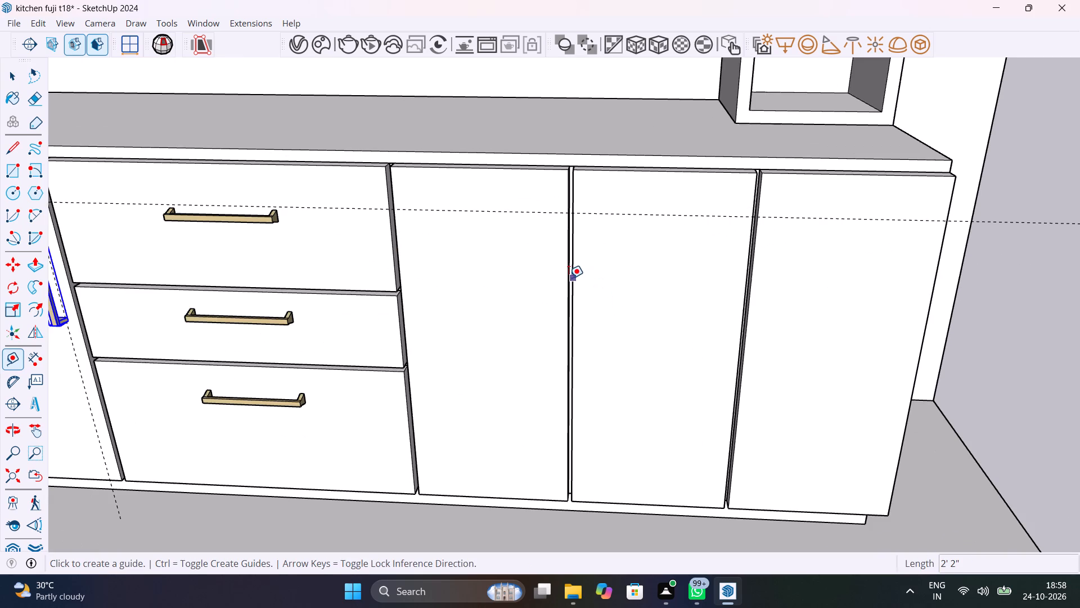
left_click(567, 276)
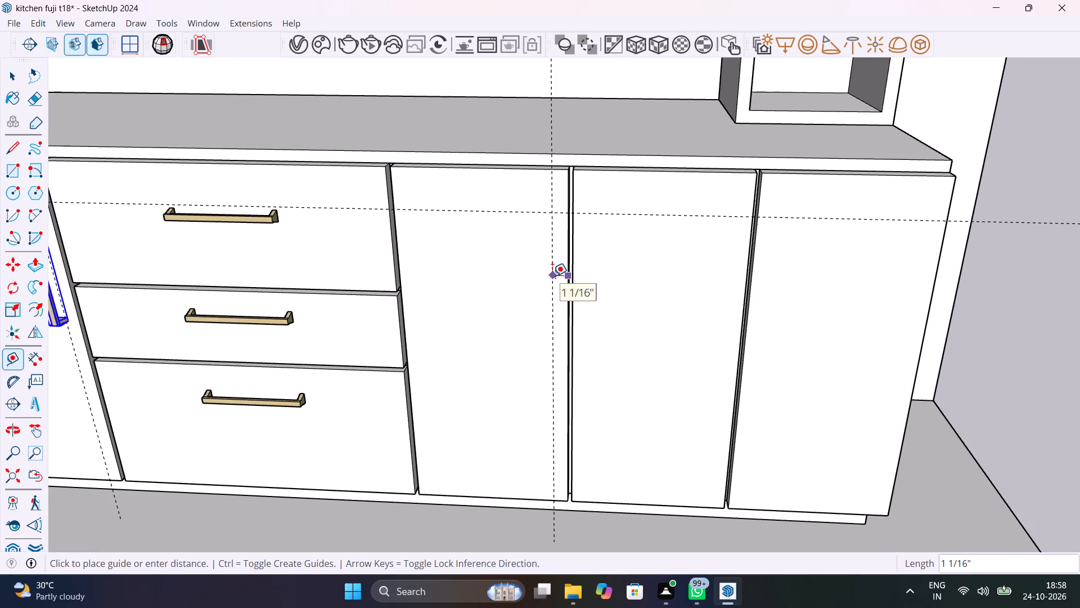
type("1\"")
key("Return")
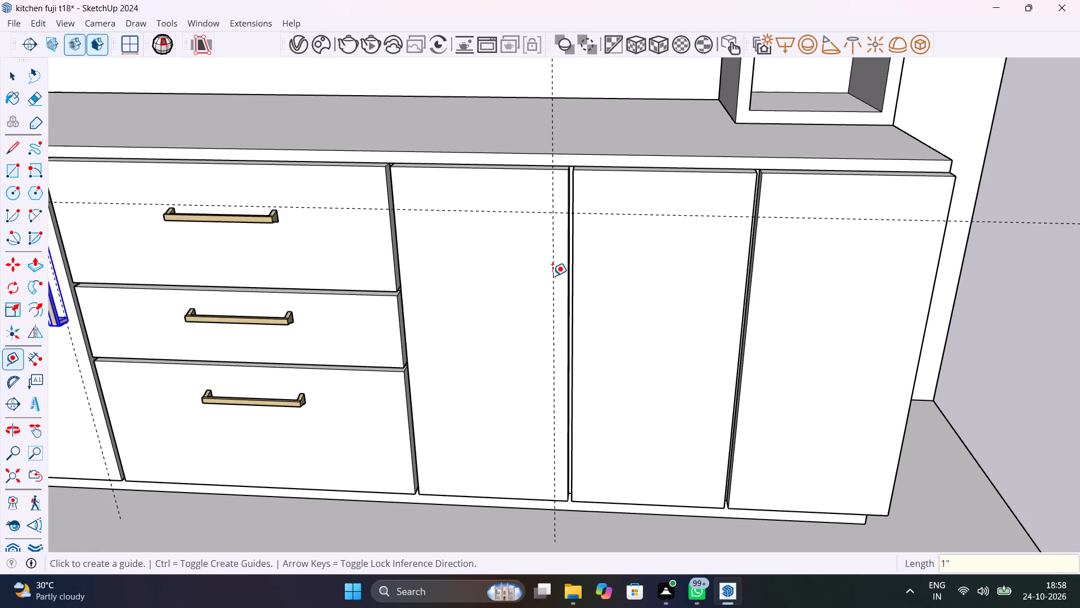
left_click(577, 270)
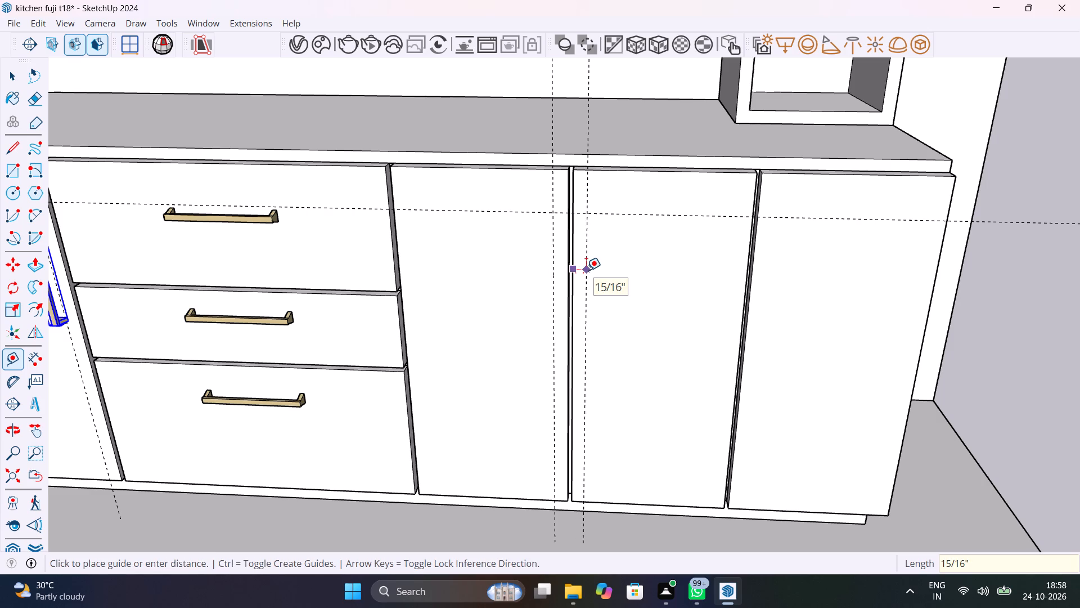
type("1\"")
key("Return")
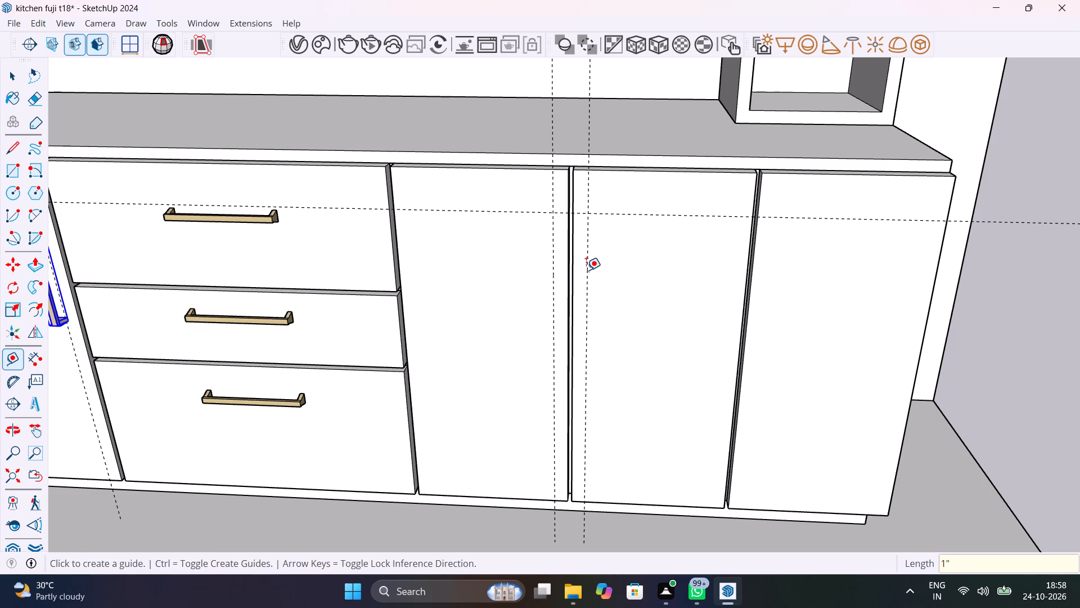
Place an upright guide on the end door, 1" in from its edge beside the middle door.
left_click(757, 249)
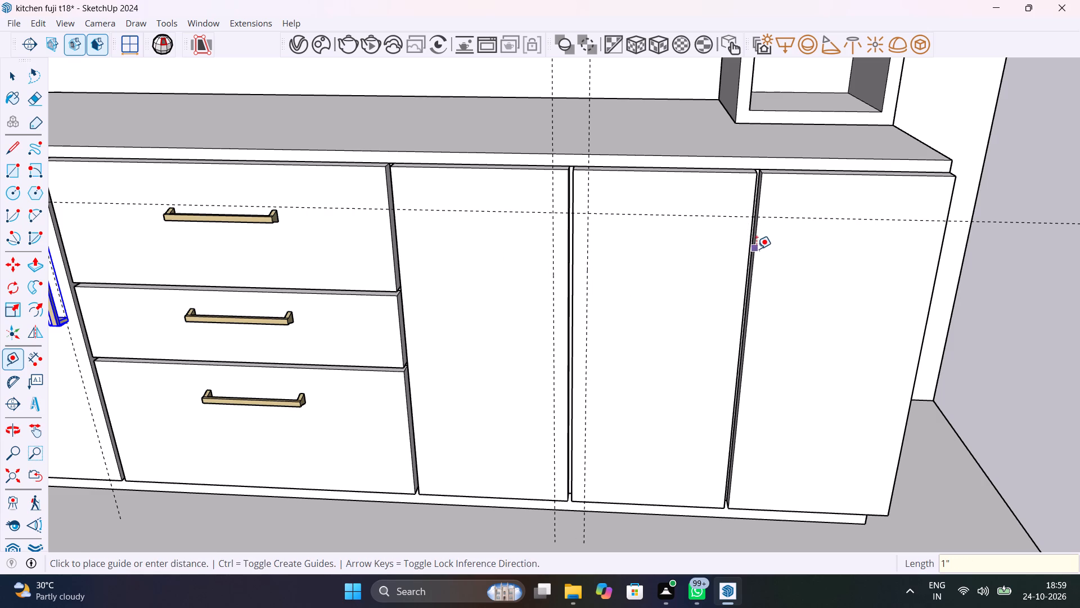
type("1\"")
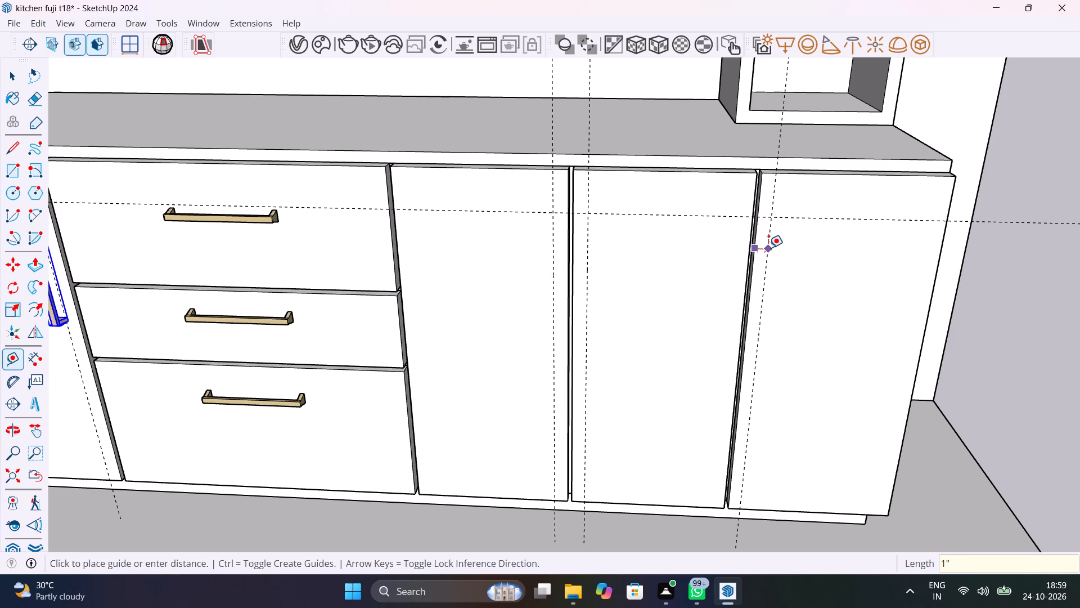
key("Return")
key("space")
Copy the corner door's upright handle onto the end door, with its top corner at the crossing of the guides.
scroll(521, 233, "down", 4)
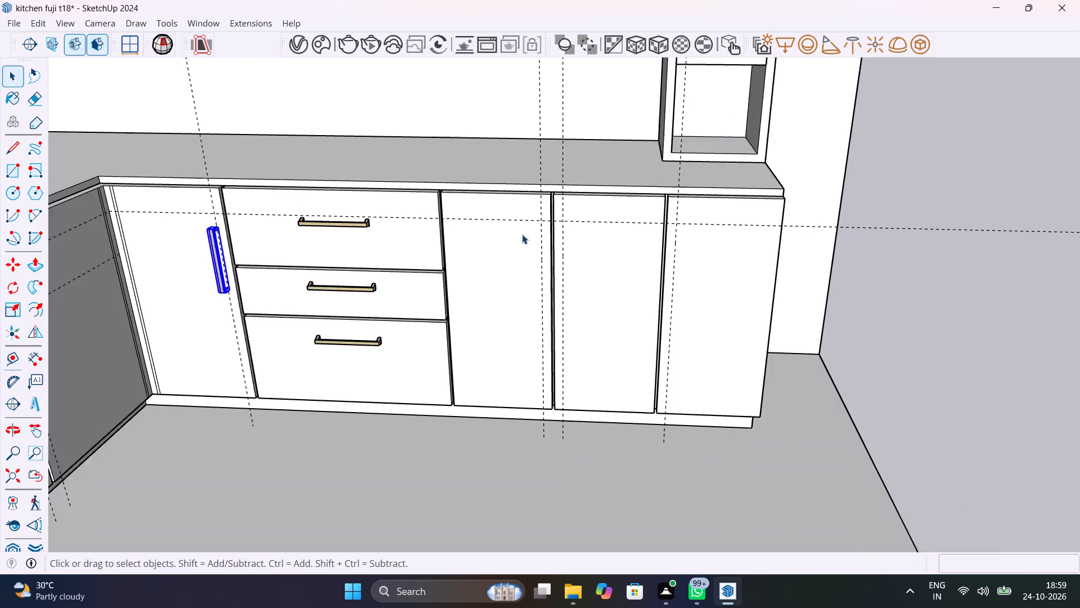
scroll(522, 234, "down", 3)
scroll(251, 240, "up", 9)
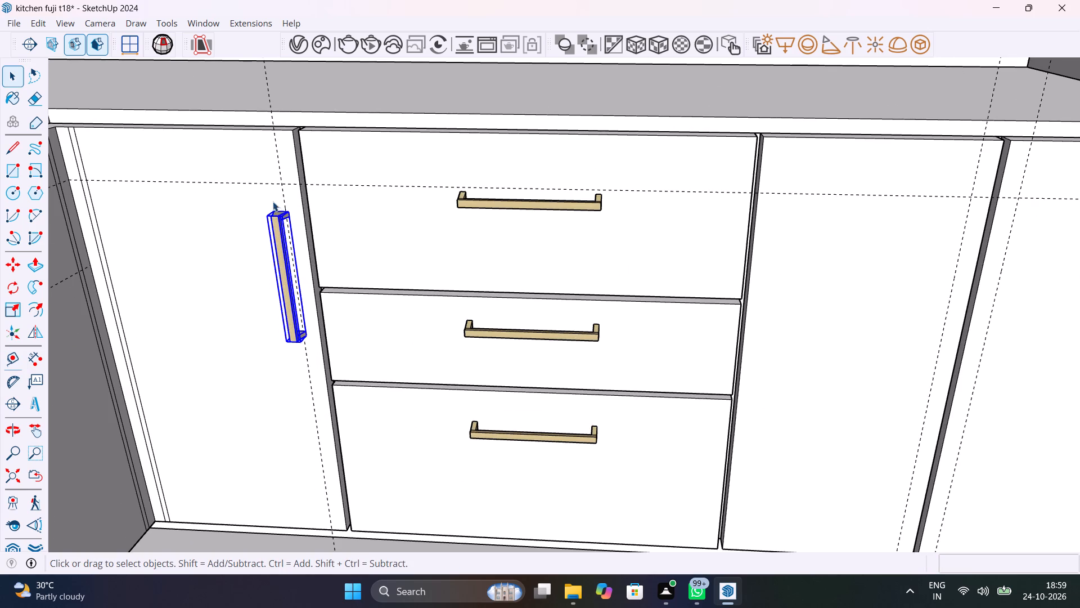
key("space")
left_click(285, 217)
key("m")
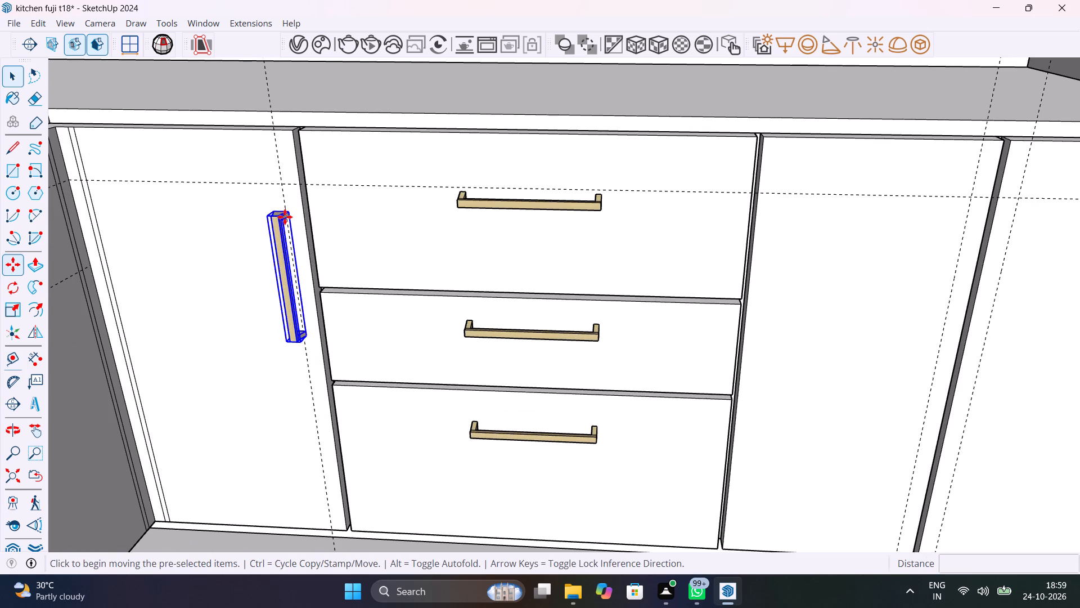
left_click(272, 208)
scroll(414, 208, "down", 7)
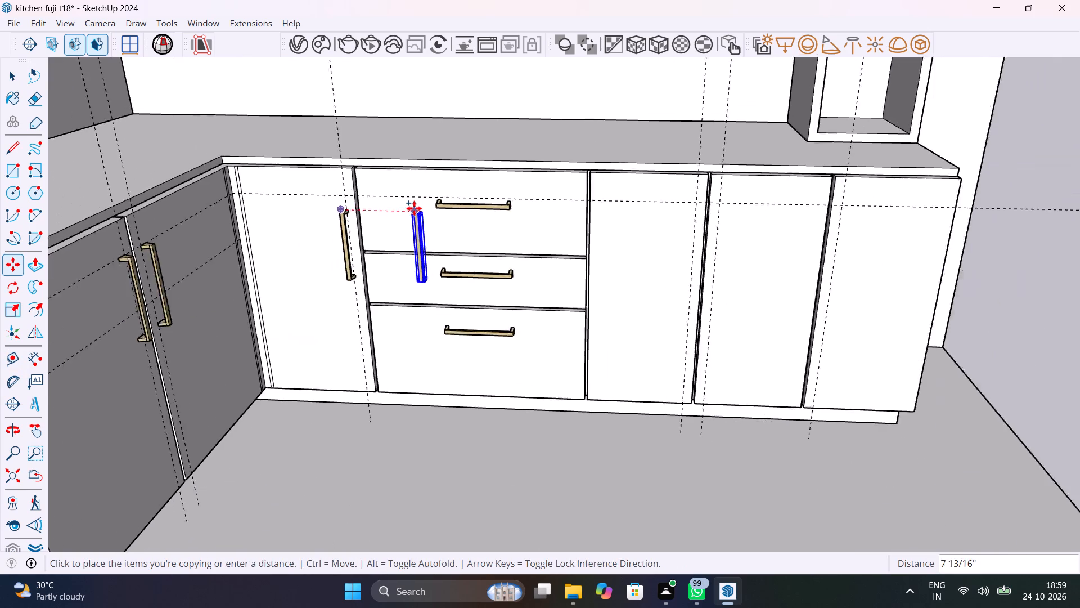
scroll(414, 208, "down", 2)
scroll(767, 206, "up", 14)
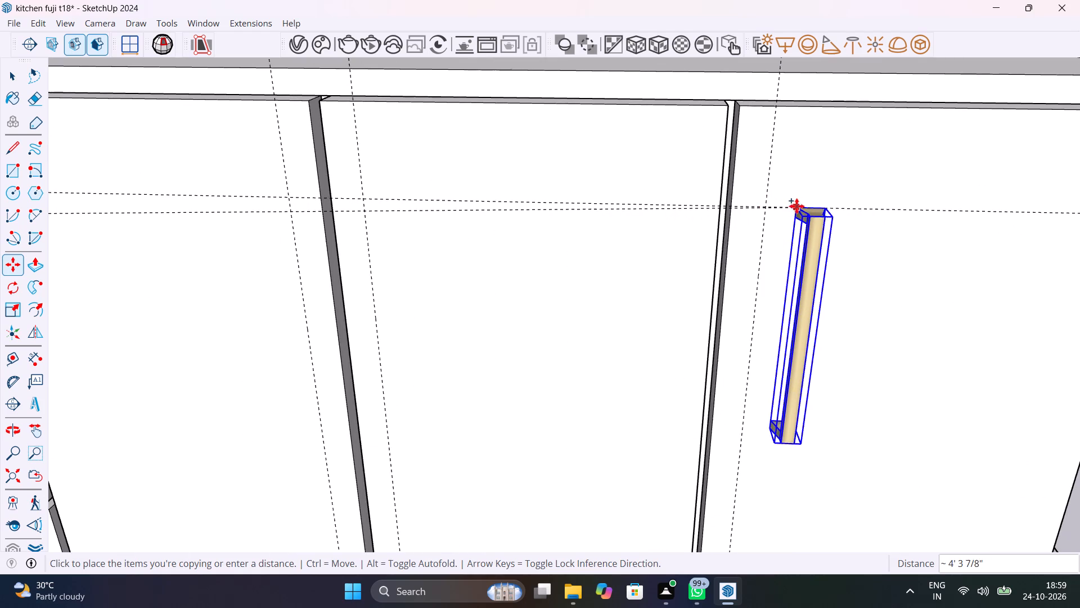
left_click(770, 207)
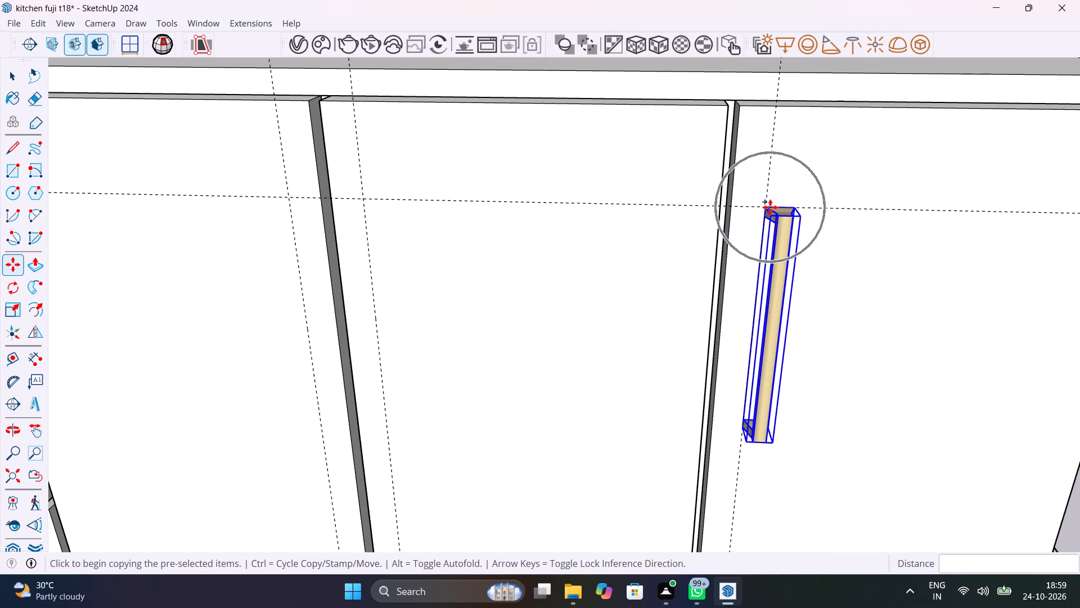
Copy the end door's handle 1' along the horizontal guide onto the middle door's guide crossing.
left_click(770, 207)
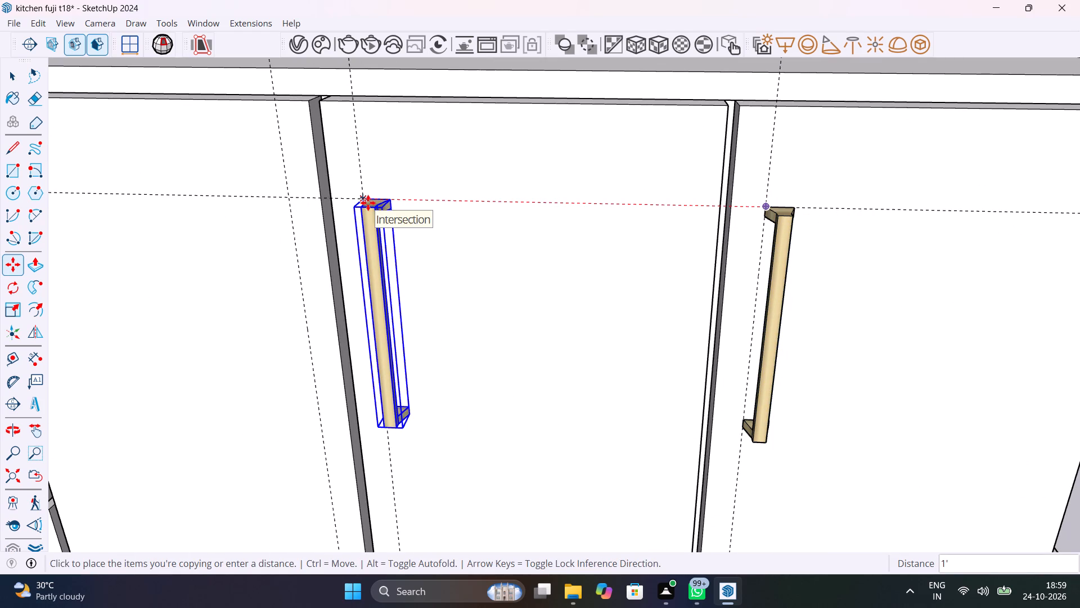
scroll(368, 203, "up", 1)
middle_click_drag(368, 202, 556, 183)
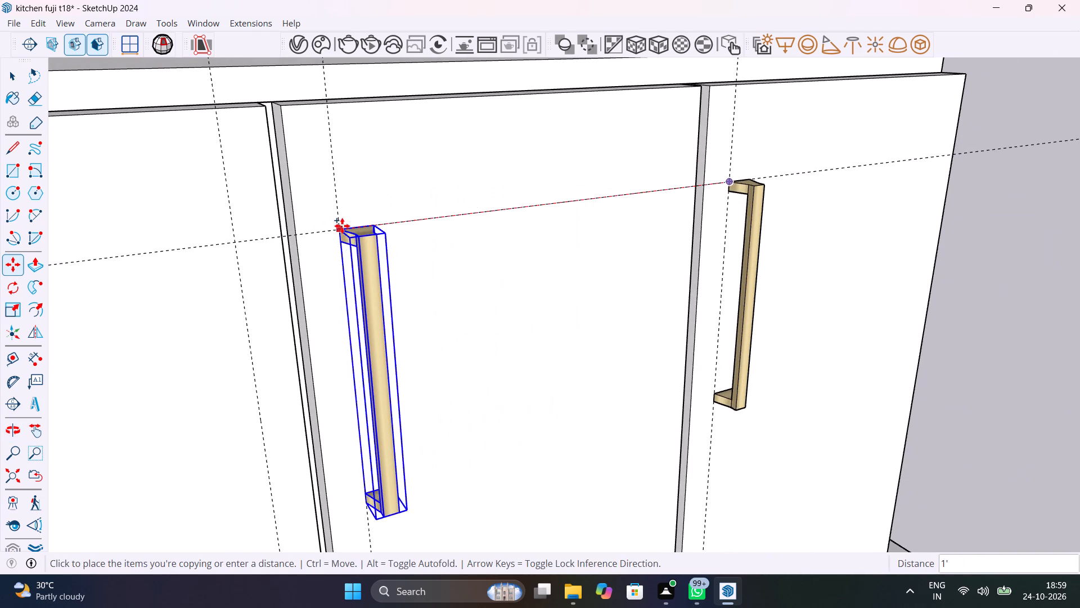
left_click(342, 226)
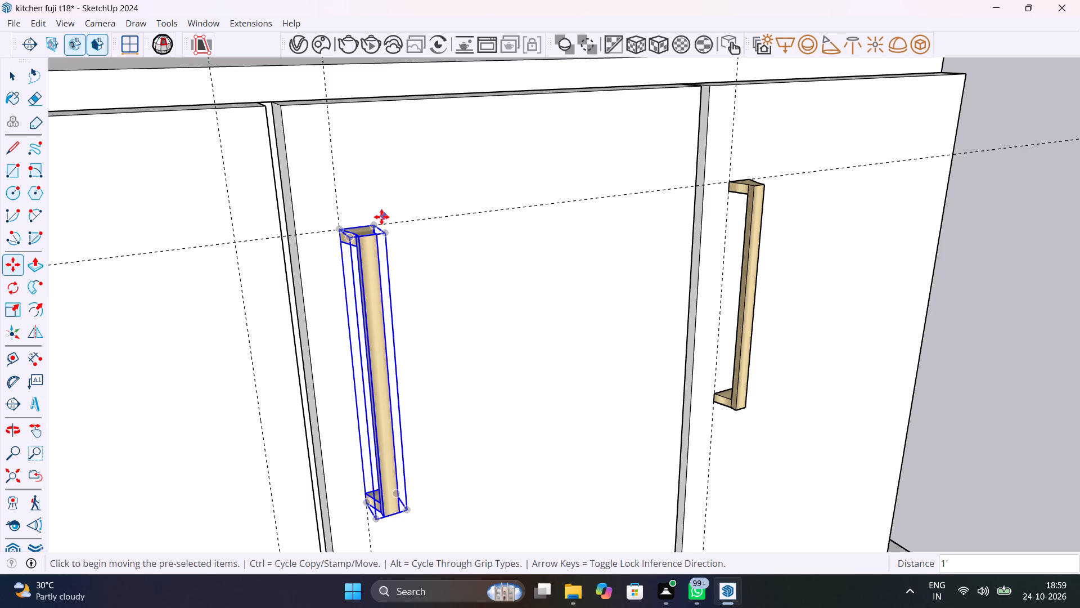
Copy the middle door's handle about 3" onto the guide crossing of the door next to the drawers and clear the selection.
left_click(376, 222)
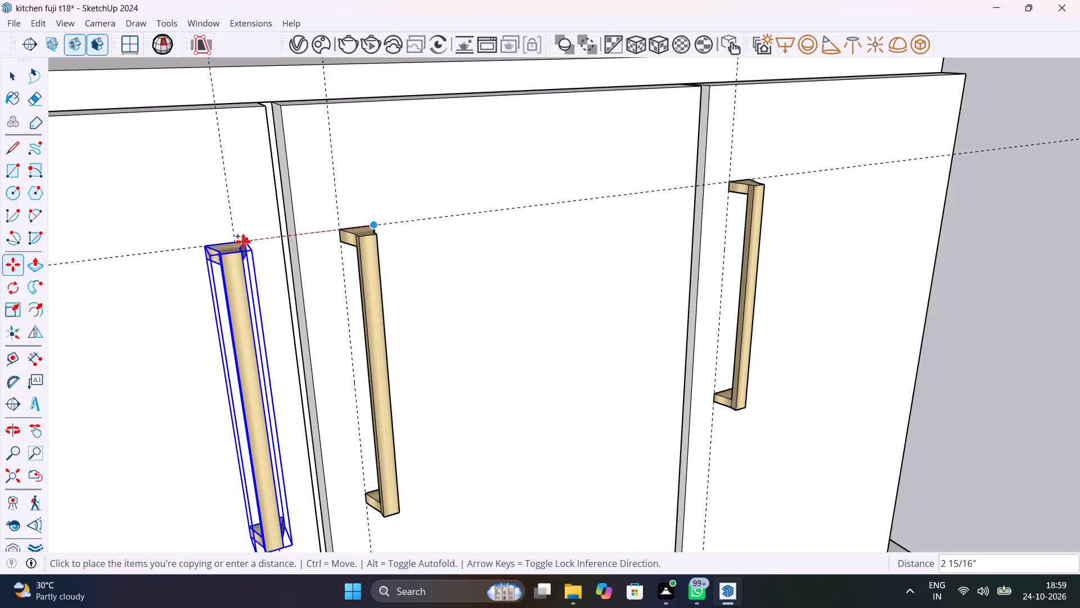
left_click(233, 248)
scroll(291, 241, "down", 11)
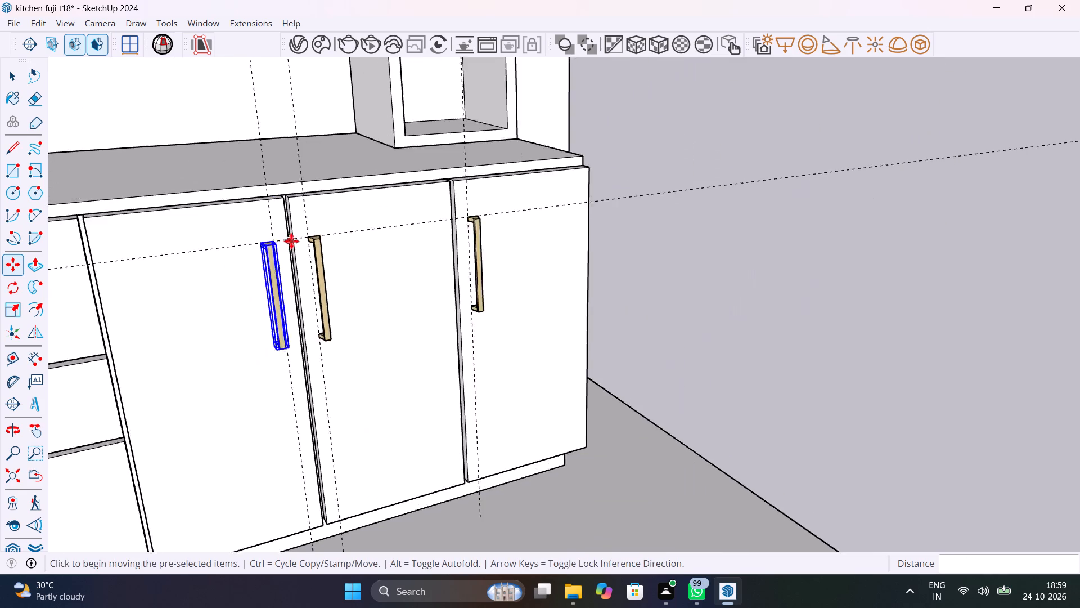
scroll(291, 241, "down", 15)
key("space")
left_click(498, 285)
scroll(520, 284, "down", 1)
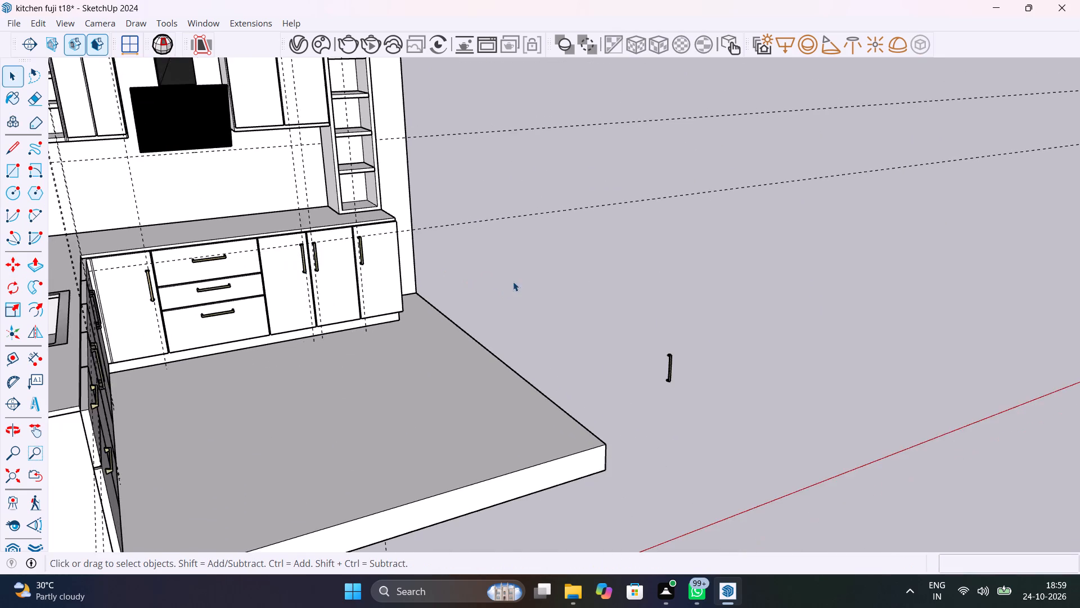
Place an upright guide on the end upper door of the window wall, 1" in from its edge beside the second door.
middle_click_drag(385, 307, 258, 319)
scroll(276, 283, "down", 5)
scroll(435, 301, "down", 1)
middle_click_drag(431, 299, 479, 333)
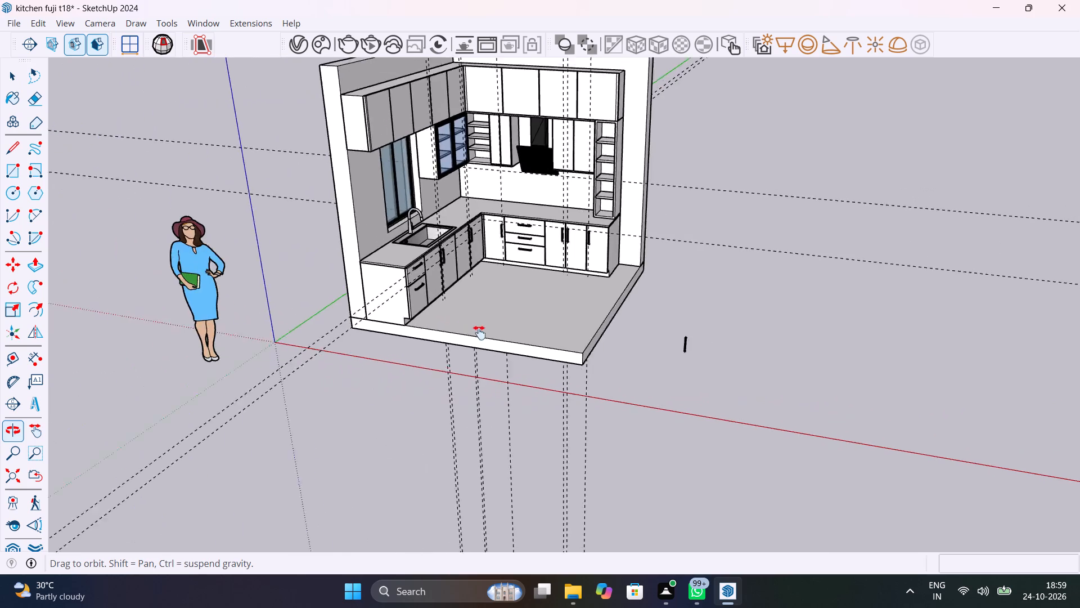
middle_click_drag(479, 333, 273, 347)
scroll(403, 91, "up", 14)
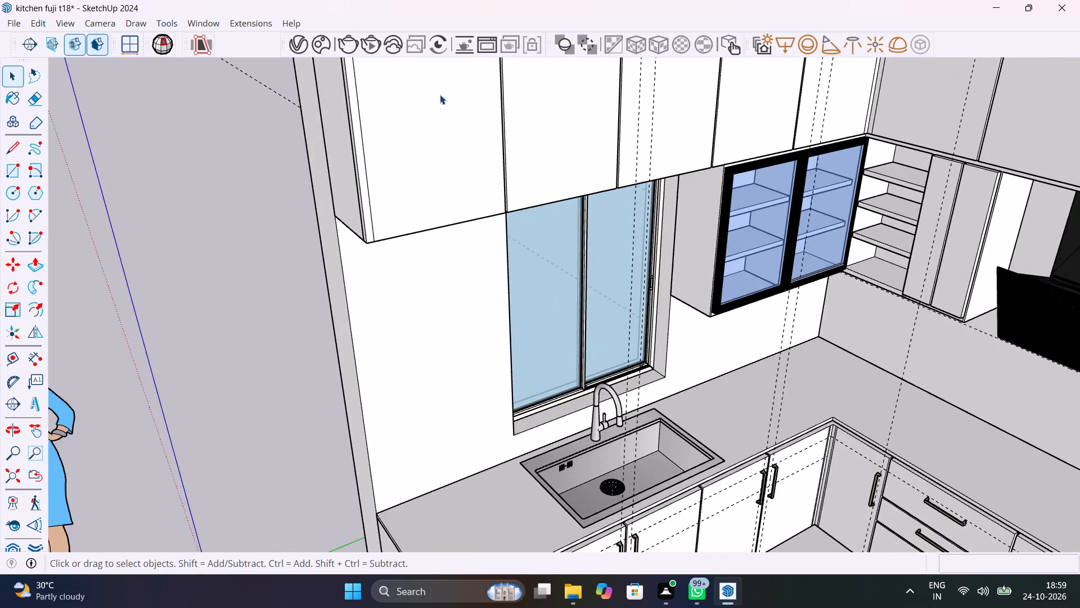
middle_click_drag(473, 111, 312, 271, "shift")
scroll(348, 229, "up", 5)
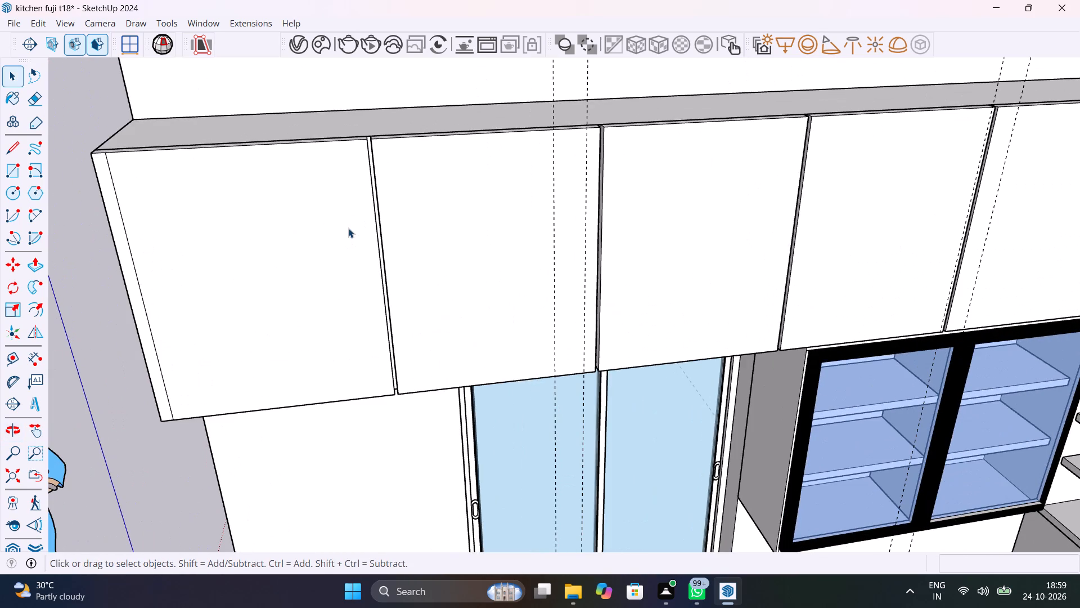
key("t")
left_click(374, 225)
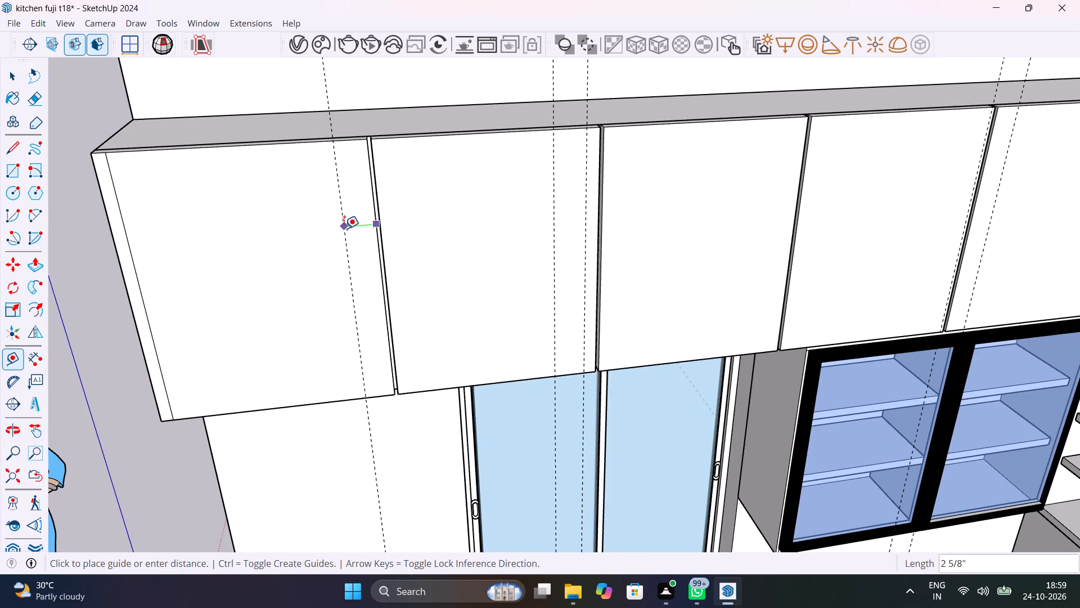
type("1\"")
key("Return")
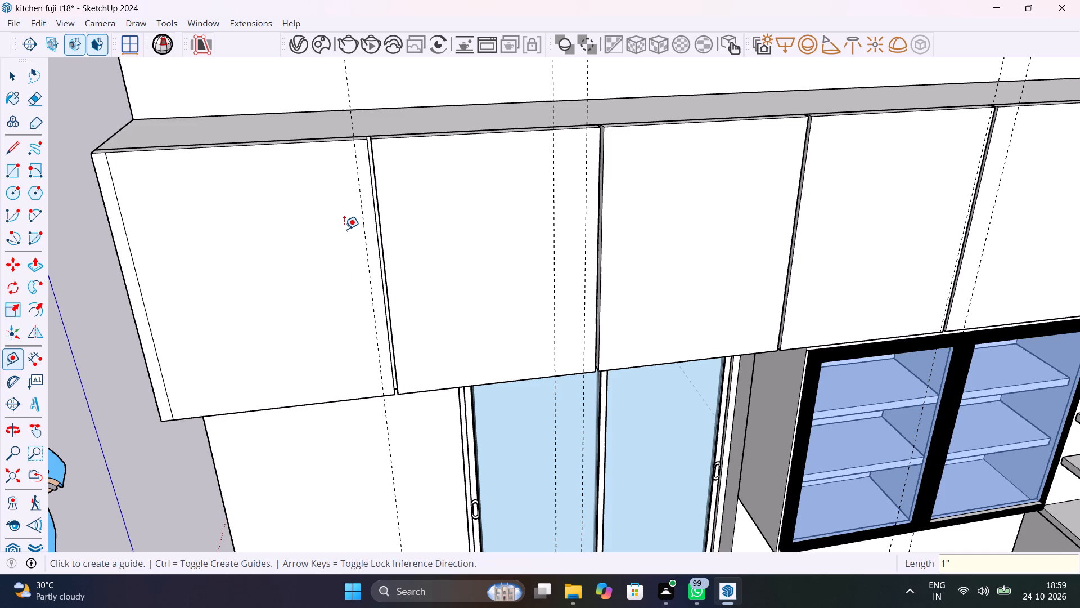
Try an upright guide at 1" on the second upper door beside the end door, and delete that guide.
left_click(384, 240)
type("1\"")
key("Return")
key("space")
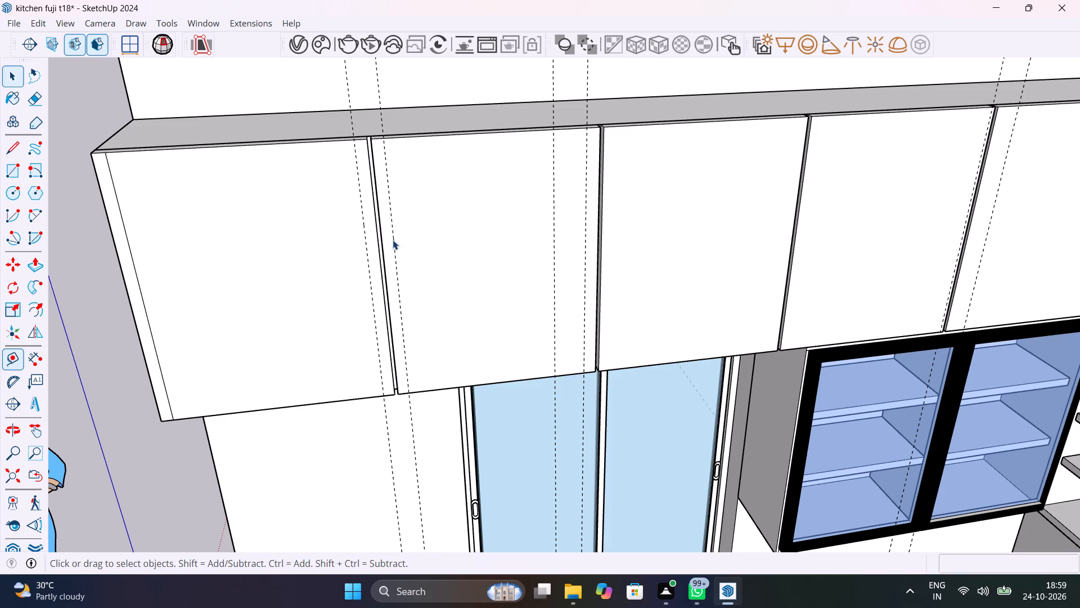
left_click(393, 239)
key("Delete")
Place an upright guide on the second upper door, 1" in from its edge beside the end door.
scroll(391, 226, "up", 3)
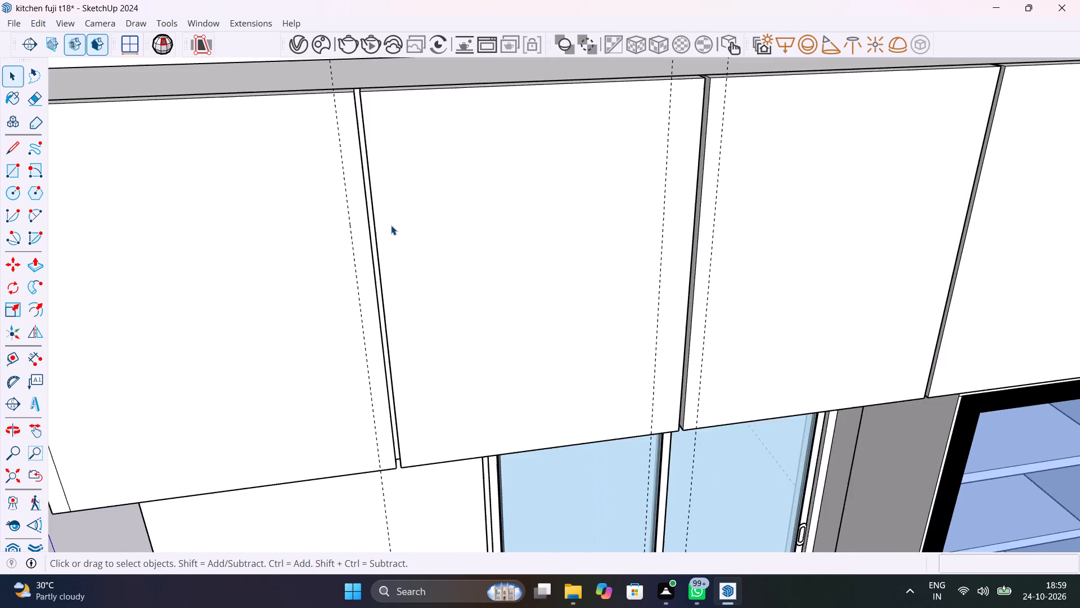
scroll(391, 225, "up", 5)
scroll(393, 234, "down", 4)
key("t")
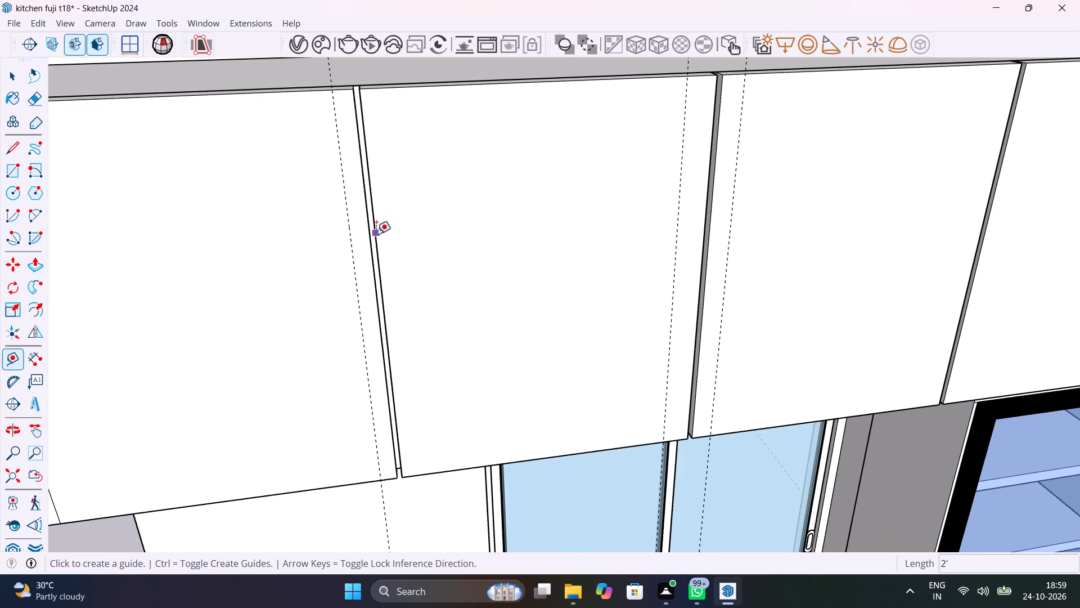
left_click(376, 234)
type("1\"")
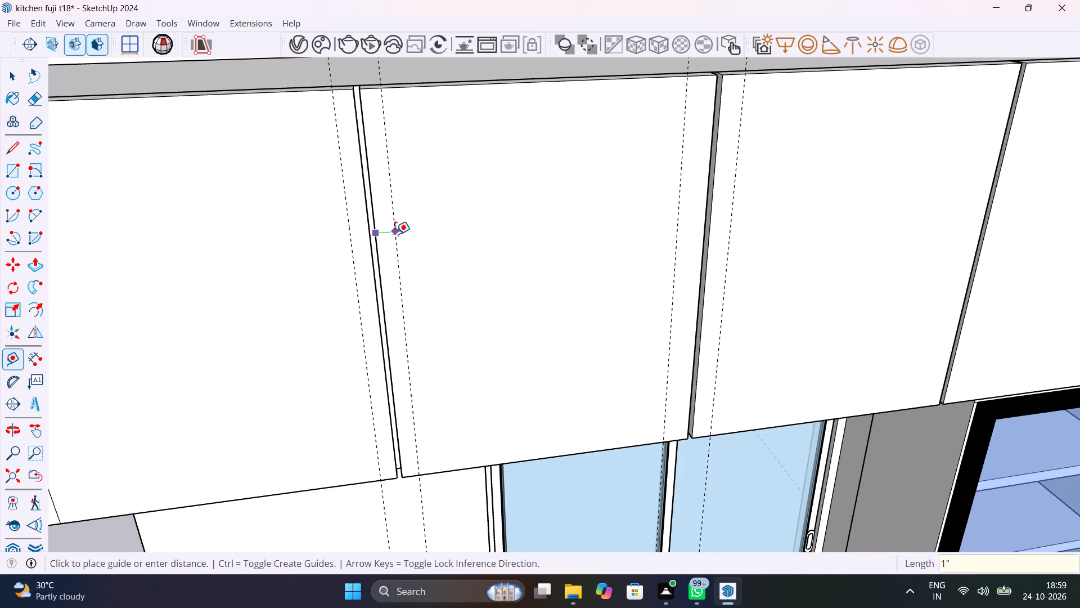
key("Return")
Delete the old upright guide nearer the middle of the second upper door.
scroll(395, 234, "down", 10)
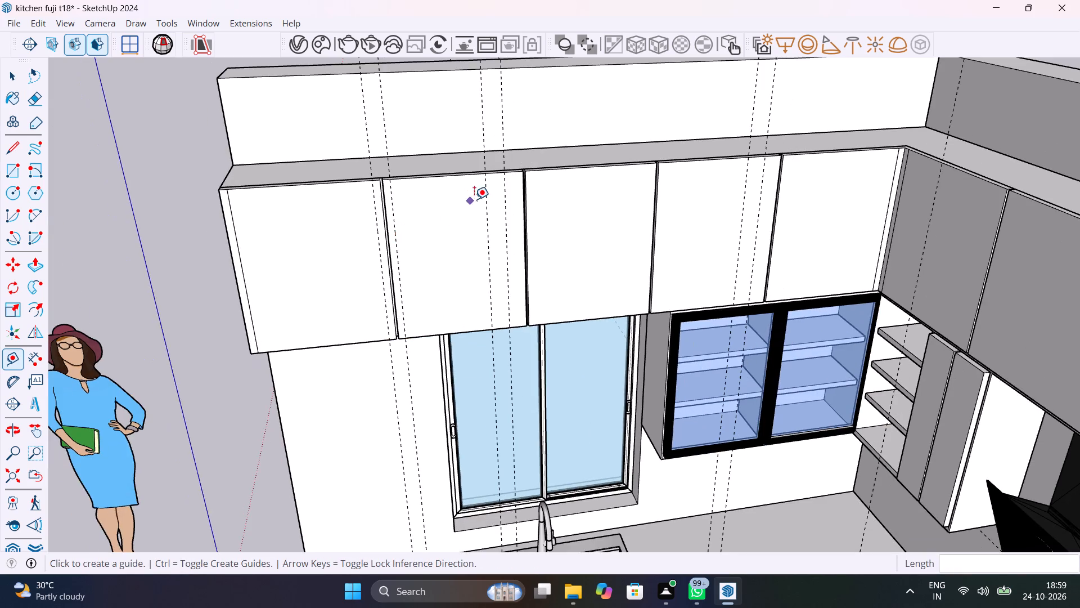
scroll(492, 193, "up", 9)
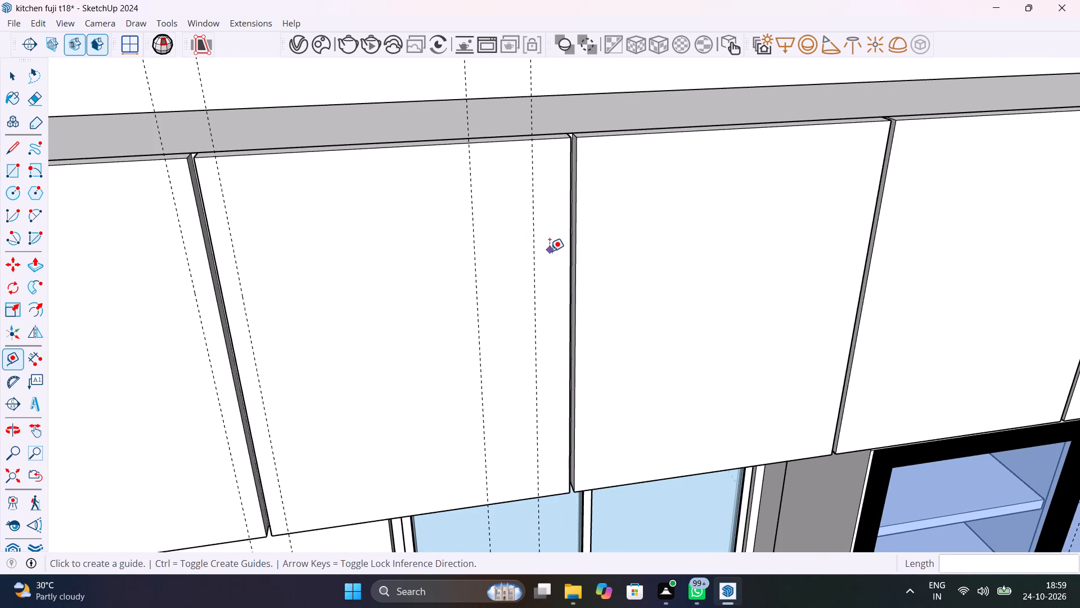
key("space")
left_click(534, 269)
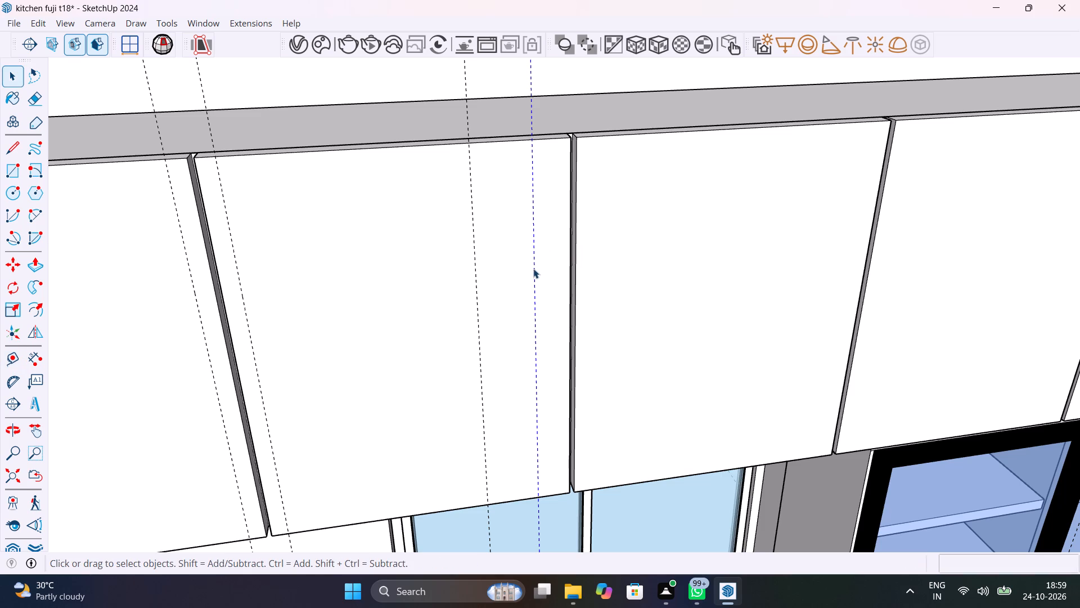
left_click(480, 326)
key("Delete")
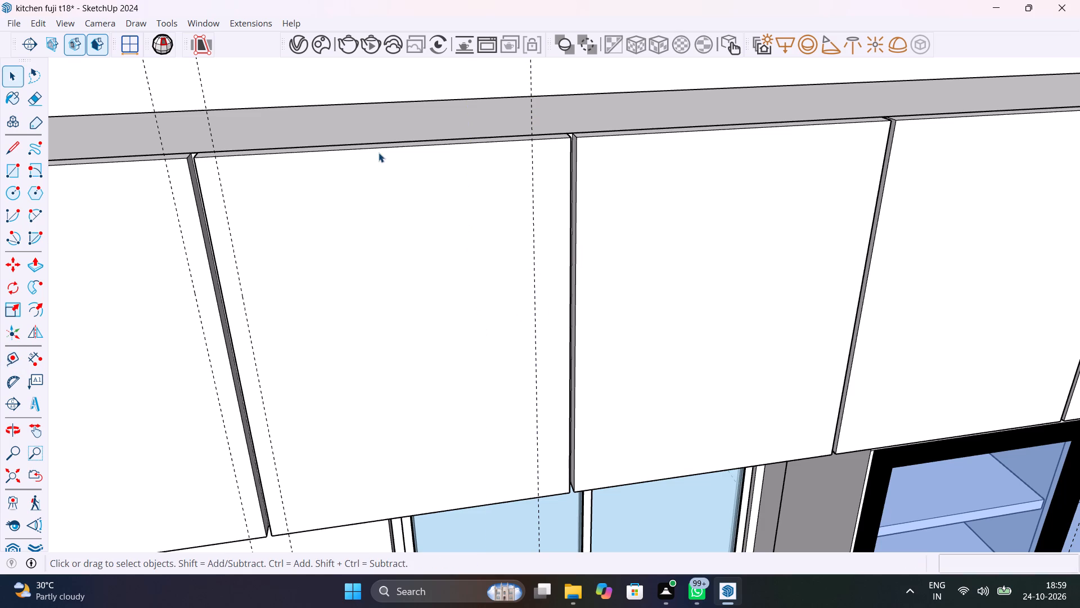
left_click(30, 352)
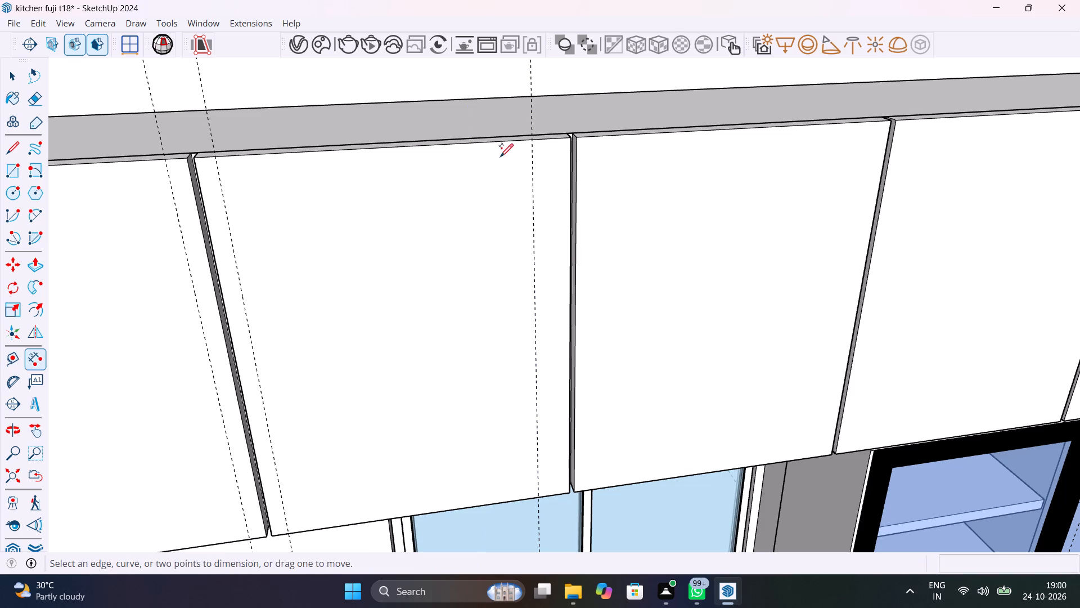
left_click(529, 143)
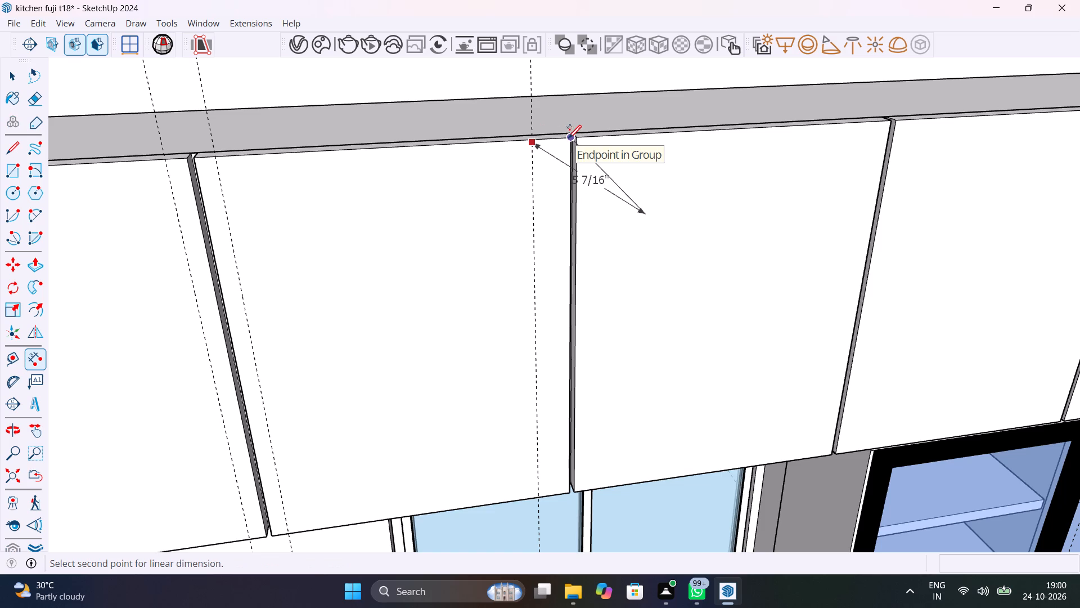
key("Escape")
Delete the remaining old upright guide crossing the second upper door near the third door.
key("space")
left_click(534, 227)
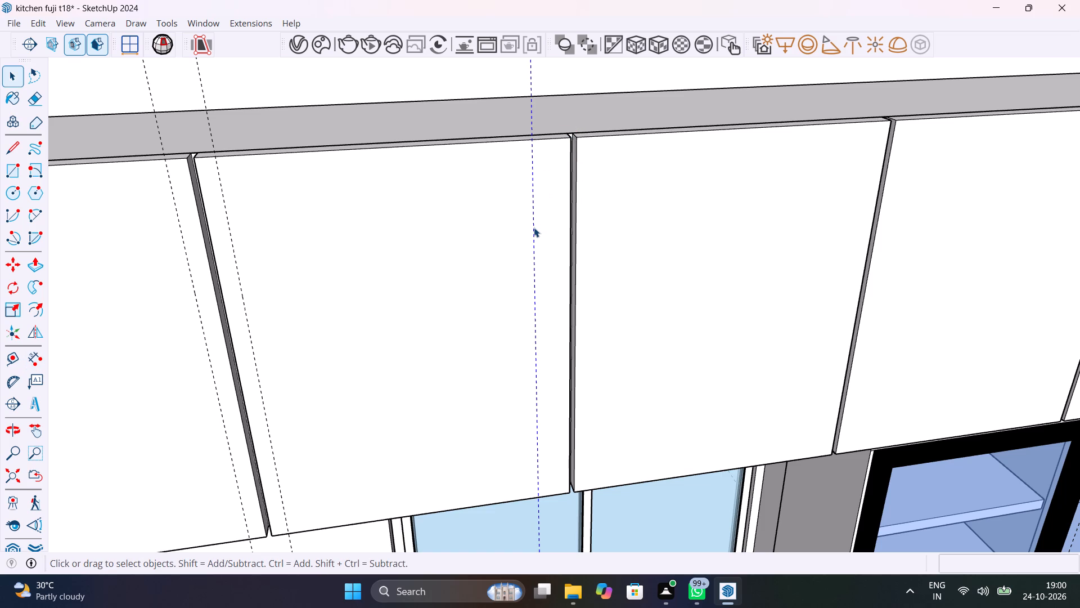
key("Delete")
Place an upright guide on the third upper door, 1" in from its edge beside the fourth door.
key("t")
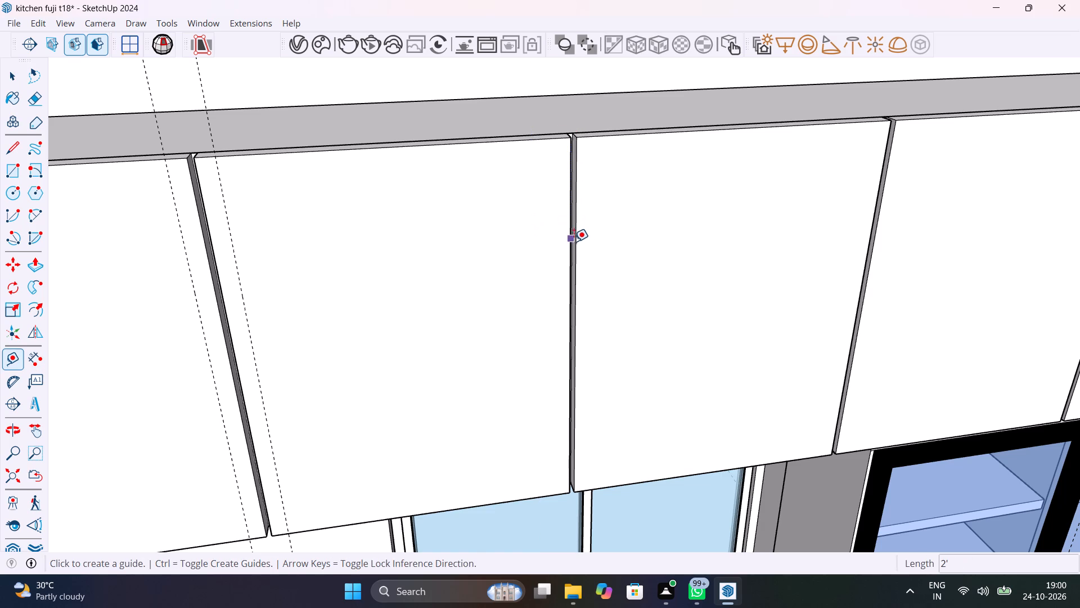
scroll(579, 247, "down", 9)
middle_click_drag(595, 266, 450, 236)
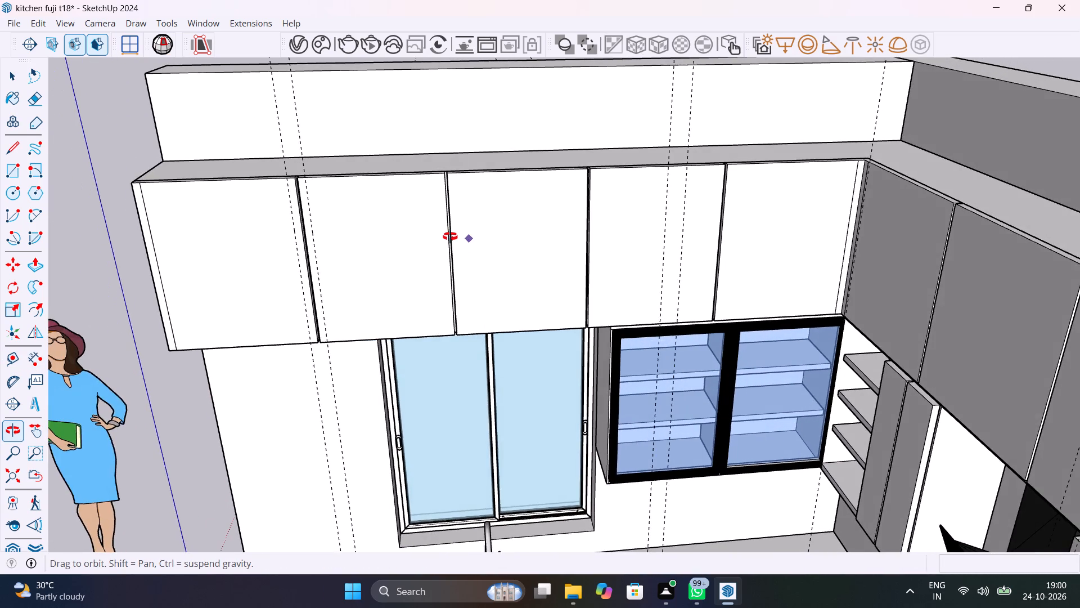
middle_click_drag(450, 236, 437, 239)
scroll(450, 236, "down", 1)
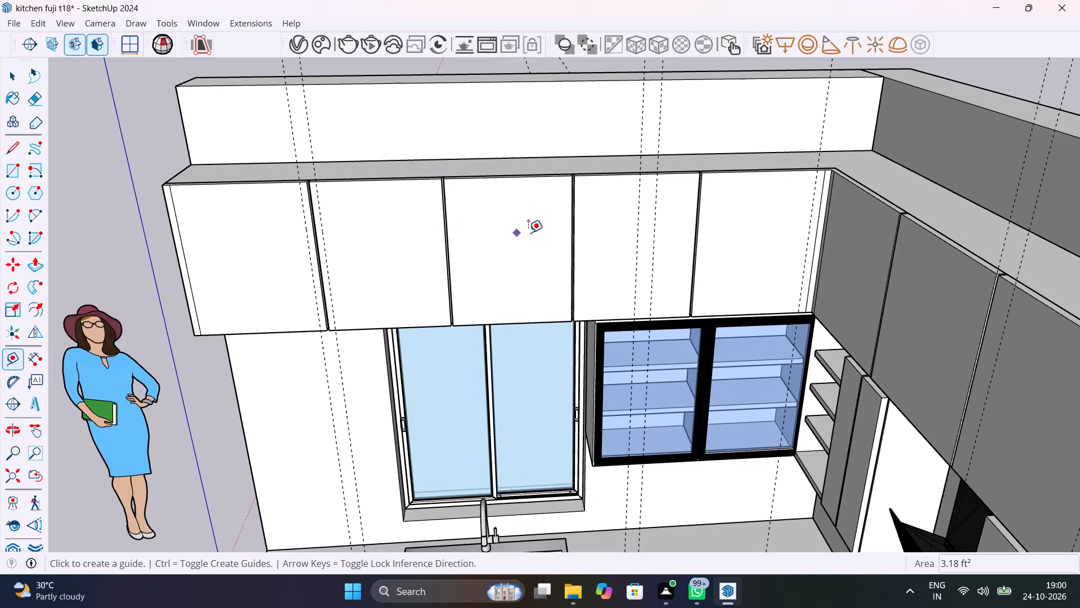
scroll(579, 223, "up", 4)
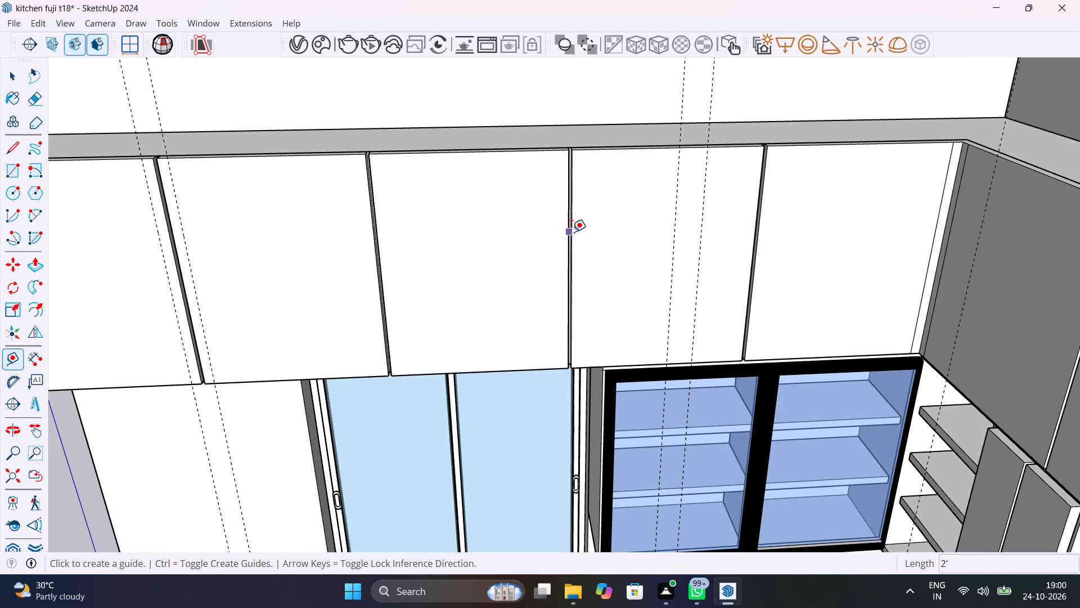
left_click(566, 233)
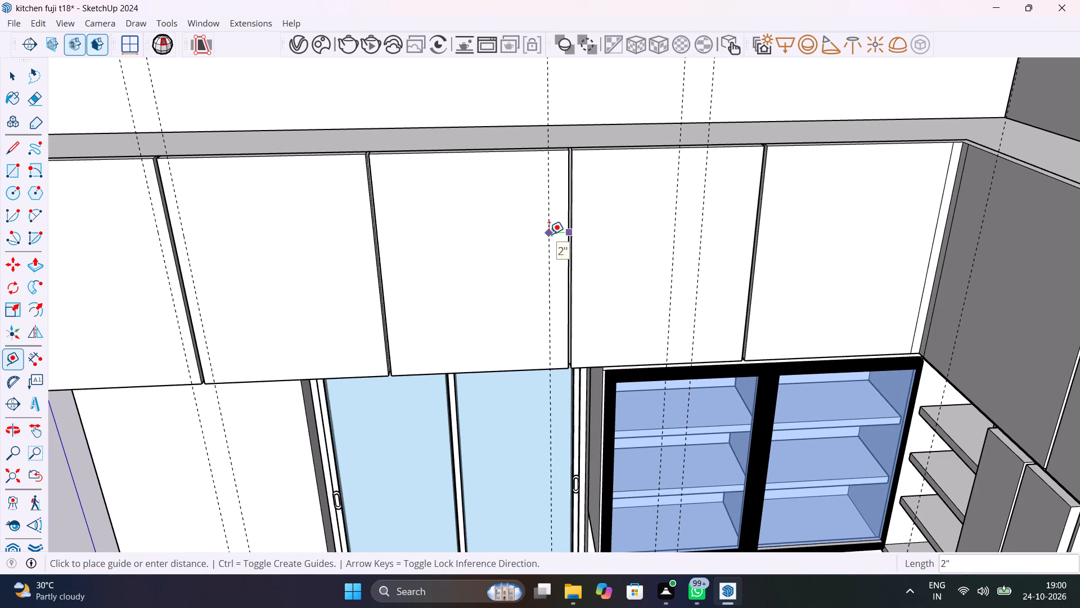
type("1\"")
key("Return")
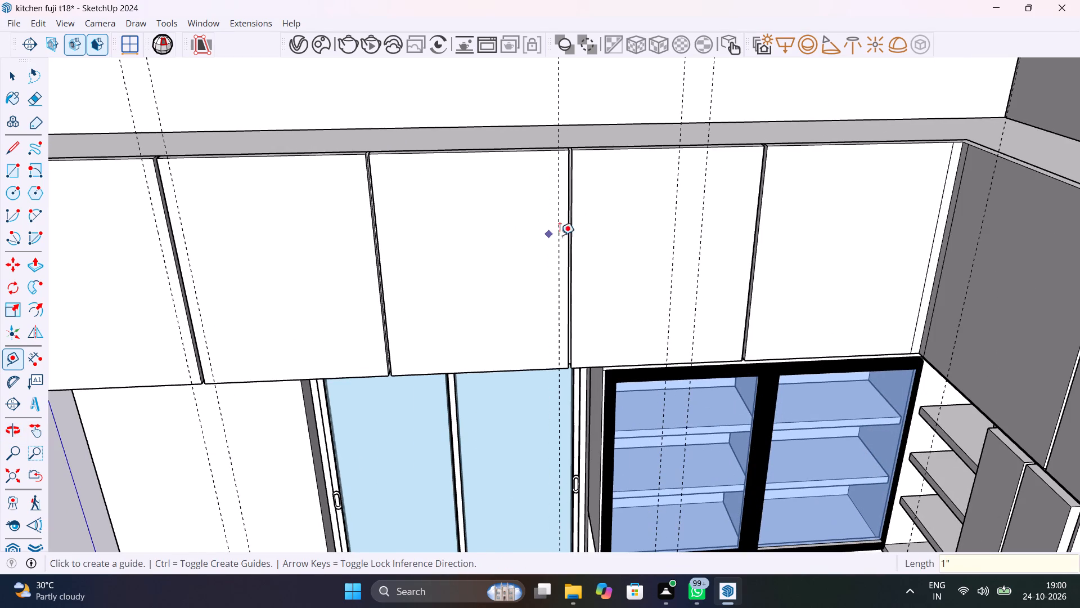
Place an upright guide on the fourth upper door, 1" in from its edge beside the third door.
scroll(573, 225, "up", 2)
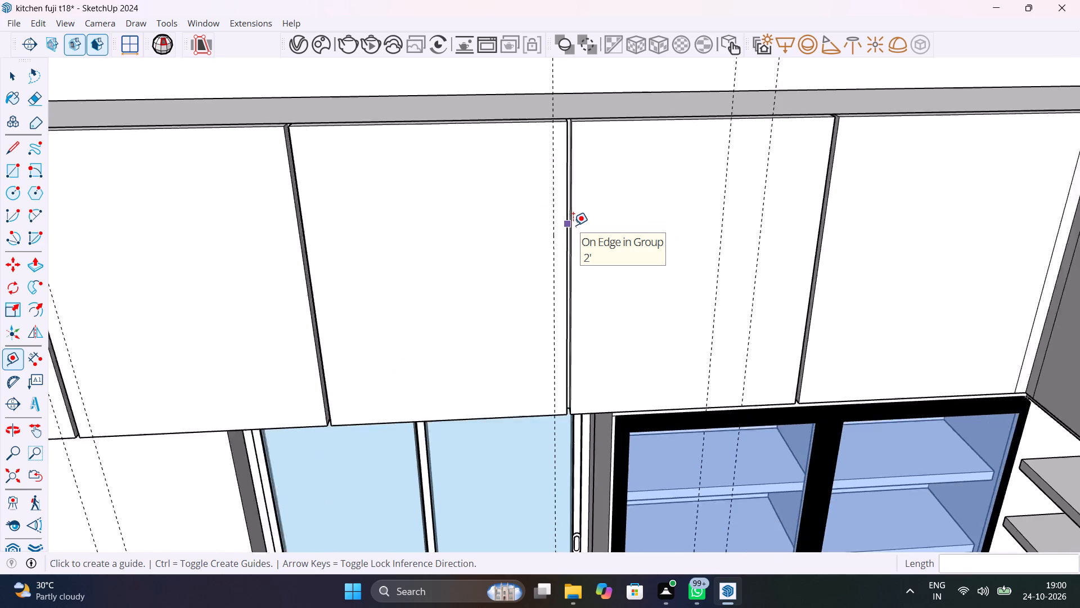
scroll(573, 225, "up", 5)
left_click(574, 209)
type("1\"")
key("Return")
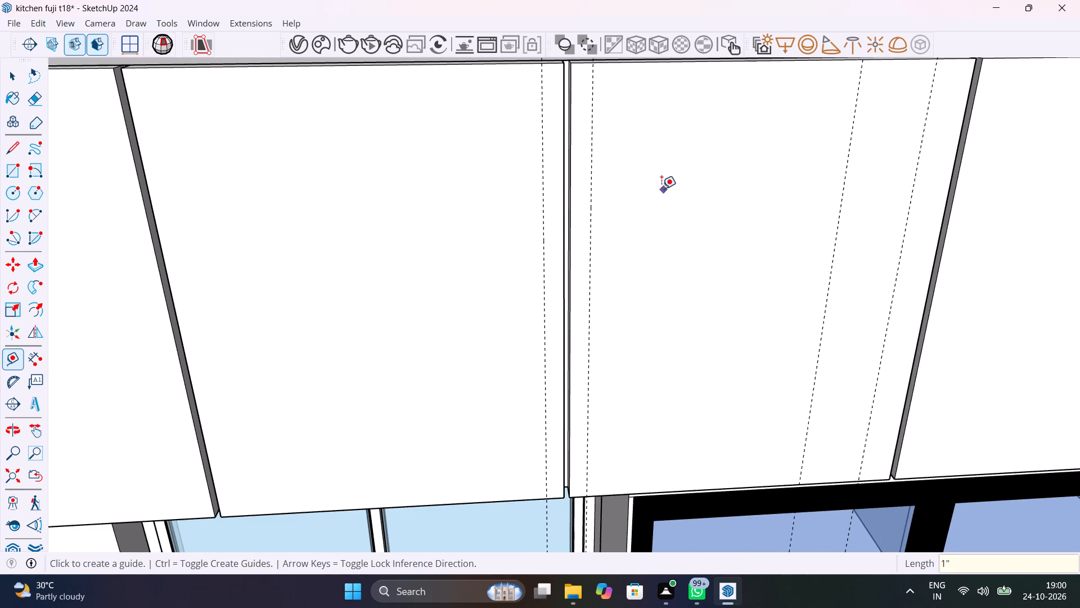
Place an upright guide on the fifth upper door, 1" in from its edge beside the fourth door.
scroll(698, 236, "down", 8)
scroll(832, 206, "up", 9)
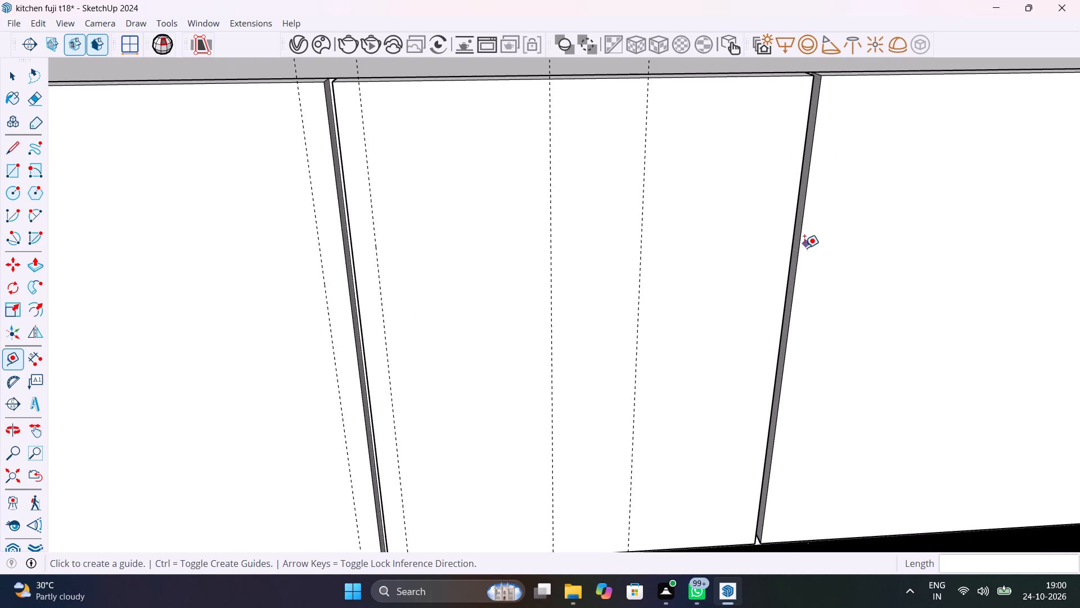
left_click(802, 251)
type("1\"")
key("Return")
key("space")
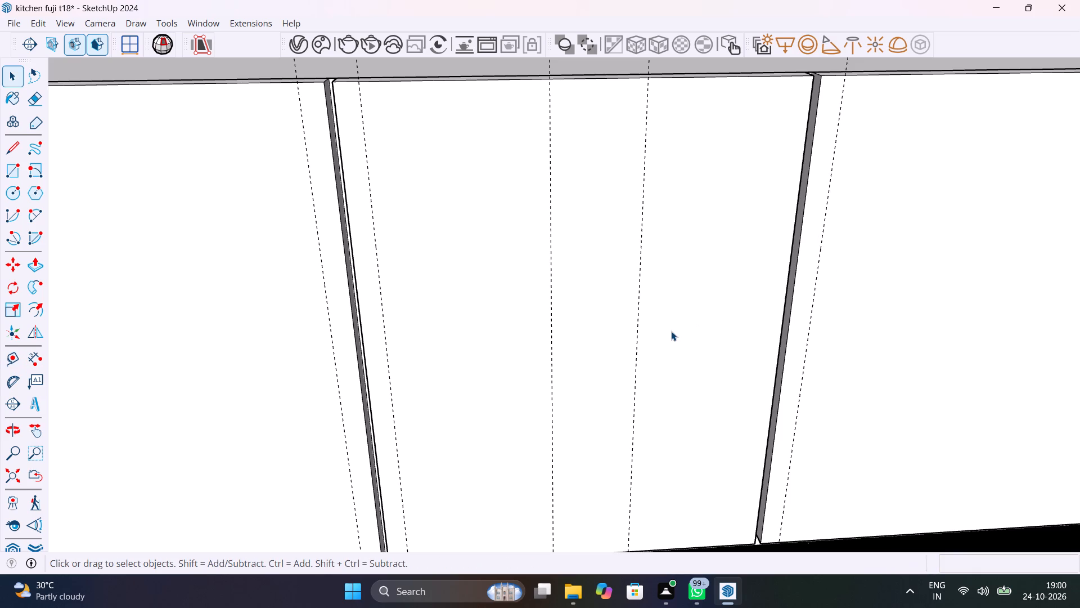
Erase the two old upright guides crossing the middle of the fourth upper door.
key("e")
left_click_drag(666, 325, 540, 339)
Place an upright guide on the chimney wall's corner upper door, 1" in from its edge beside the adjacent door.
scroll(538, 339, "down", 14)
middle_click_drag(499, 346, 628, 224, "shift")
scroll(630, 226, "down", 4)
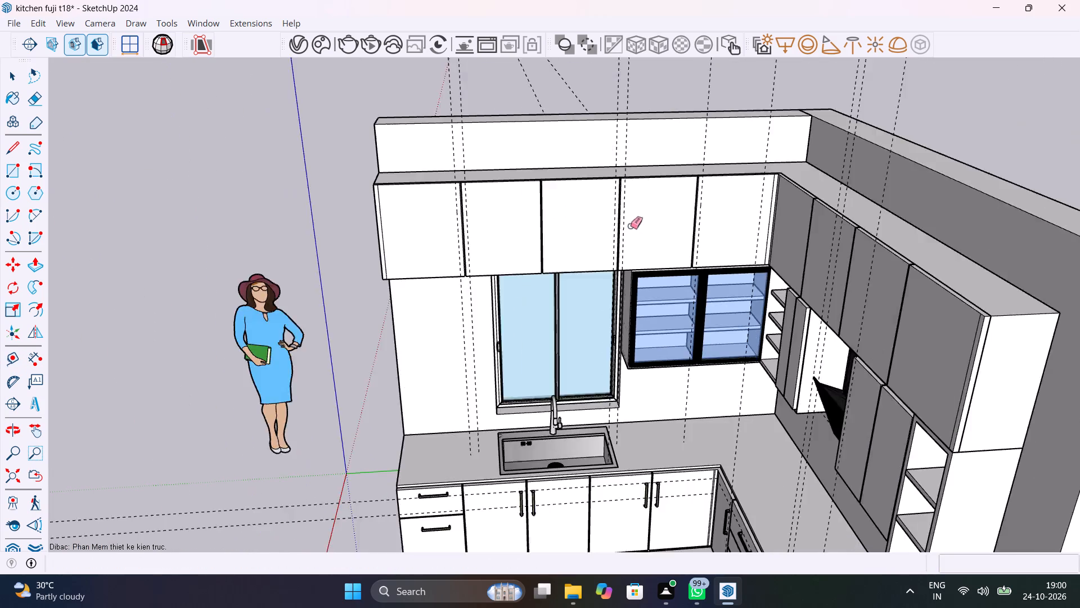
scroll(630, 226, "down", 5)
middle_click_drag(726, 296, 978, 341)
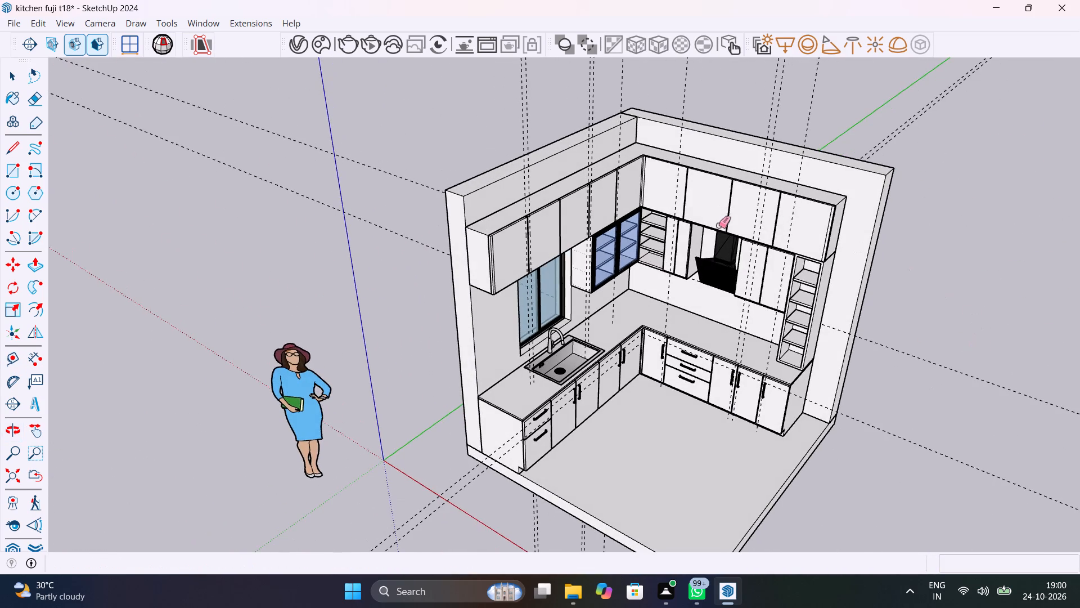
scroll(718, 225, "down", 12)
scroll(793, 334, "up", 15)
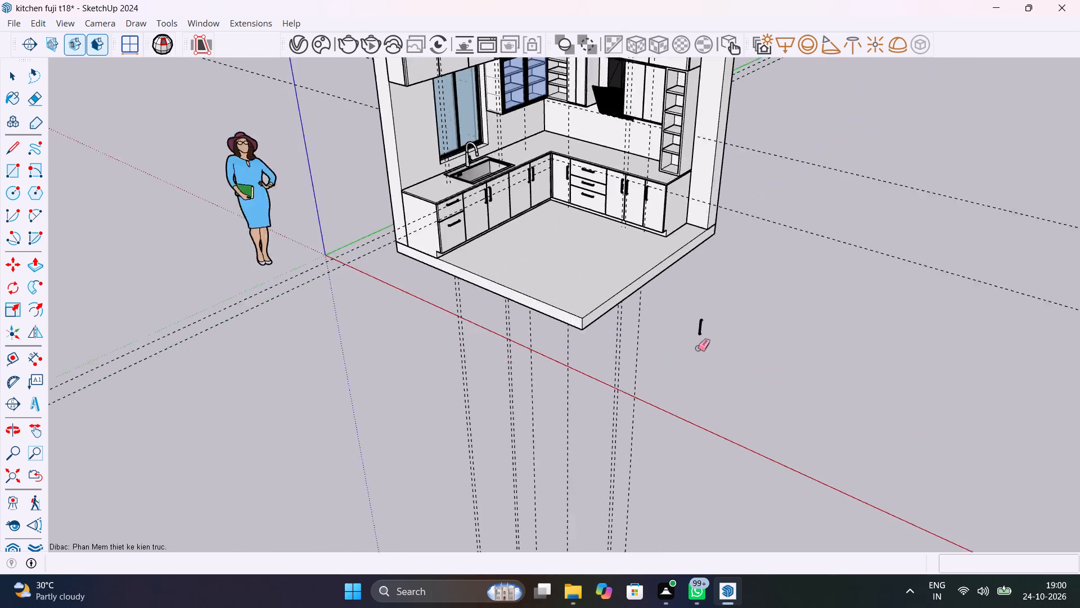
scroll(697, 348, "up", 2)
key("space")
middle_click_drag(594, 209, 598, 211, "shift")
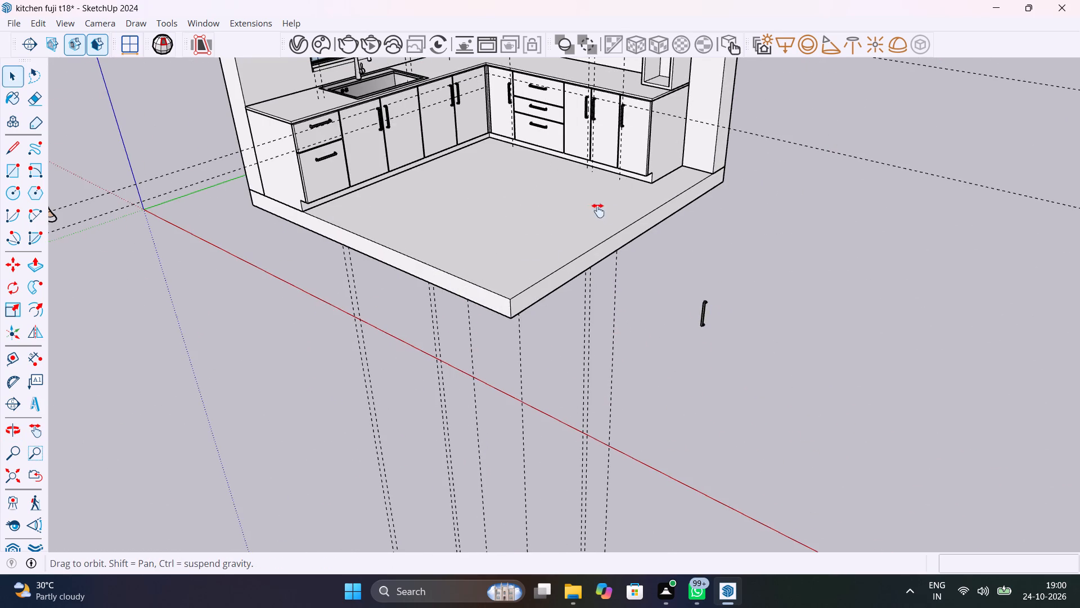
middle_click_drag(598, 211, 813, 400, "shift")
scroll(586, 218, "down", 4)
middle_click_drag(580, 202, 670, 311, "shift")
scroll(603, 186, "up", 16)
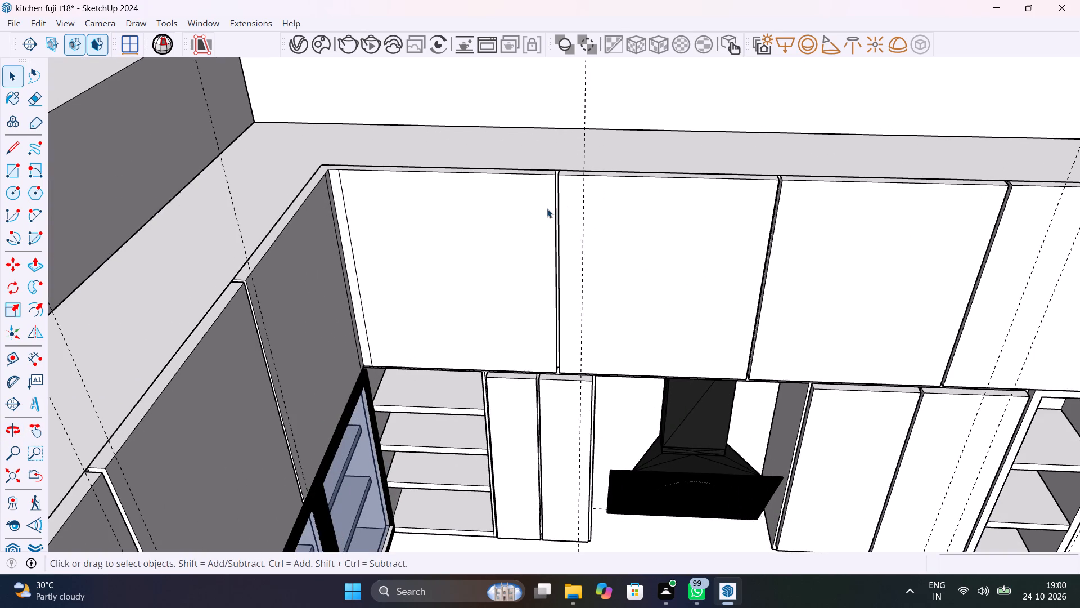
key("t")
scroll(548, 207, "up", 4)
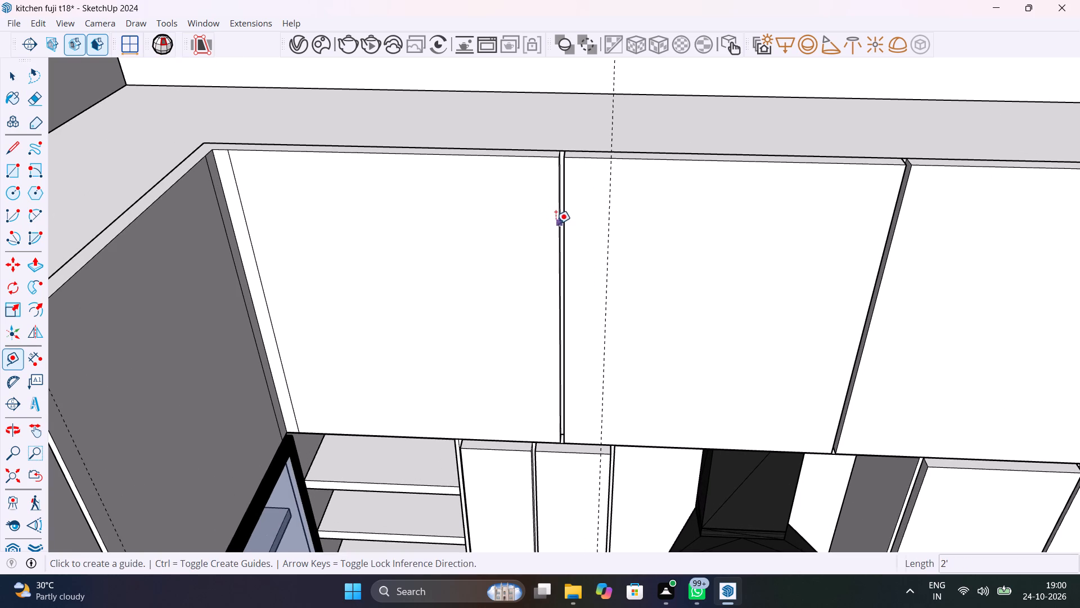
left_click(557, 226)
type("1\"")
key("Return")
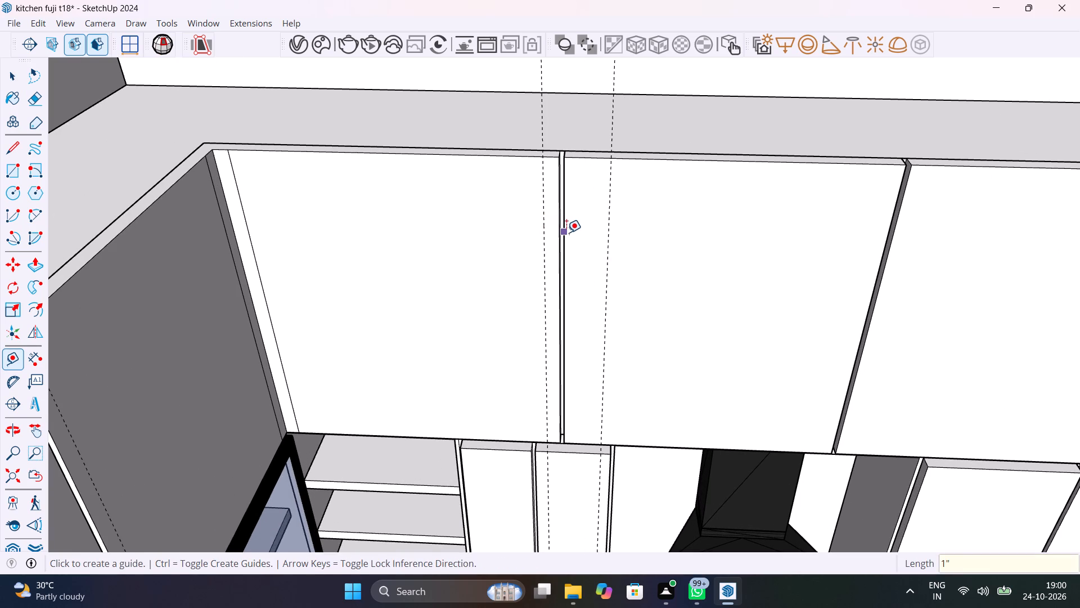
Place an upright guide on the chimney wall's second upper door, 1" in from its edge beside the corner door.
left_click(566, 233)
type("1\"")
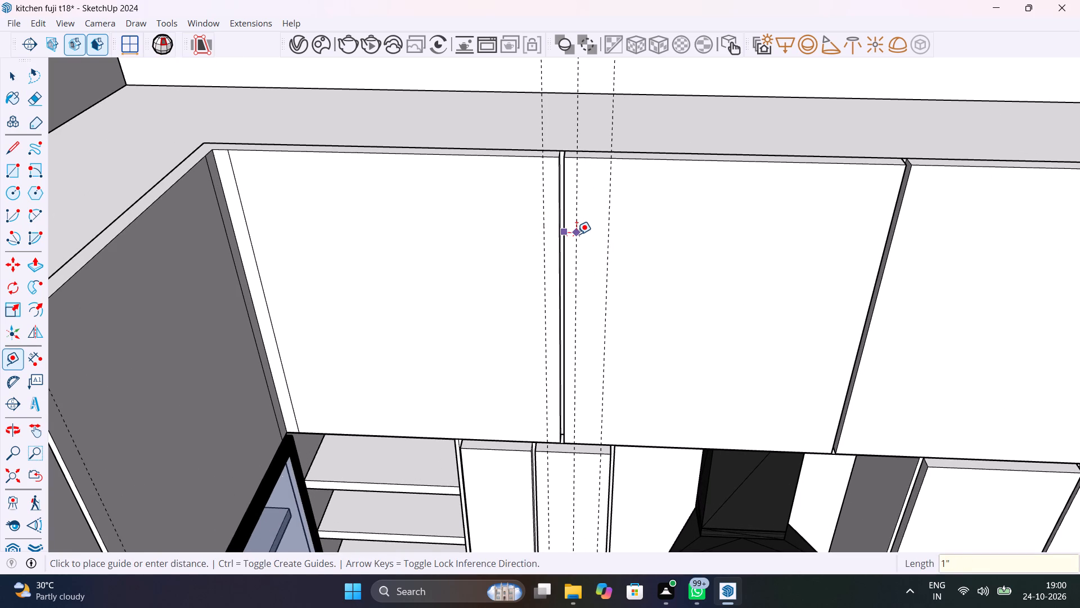
key("Return")
Erase the old upright guide that is farther in on the chimney wall's second upper door.
key("space")
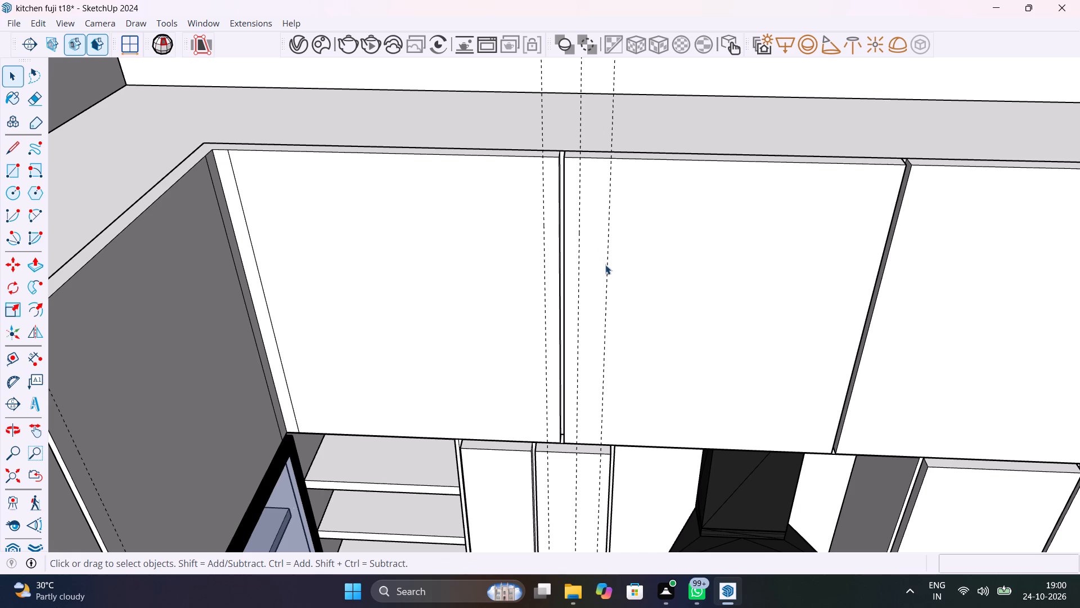
left_click(606, 267)
key("Delete")
Place an upright guide on the chimney wall's third upper door, 1" in from its edge beside the fourth door.
scroll(698, 306, "down", 2)
middle_click_drag(724, 312, 412, 296, "shift")
scroll(607, 272, "down", 4)
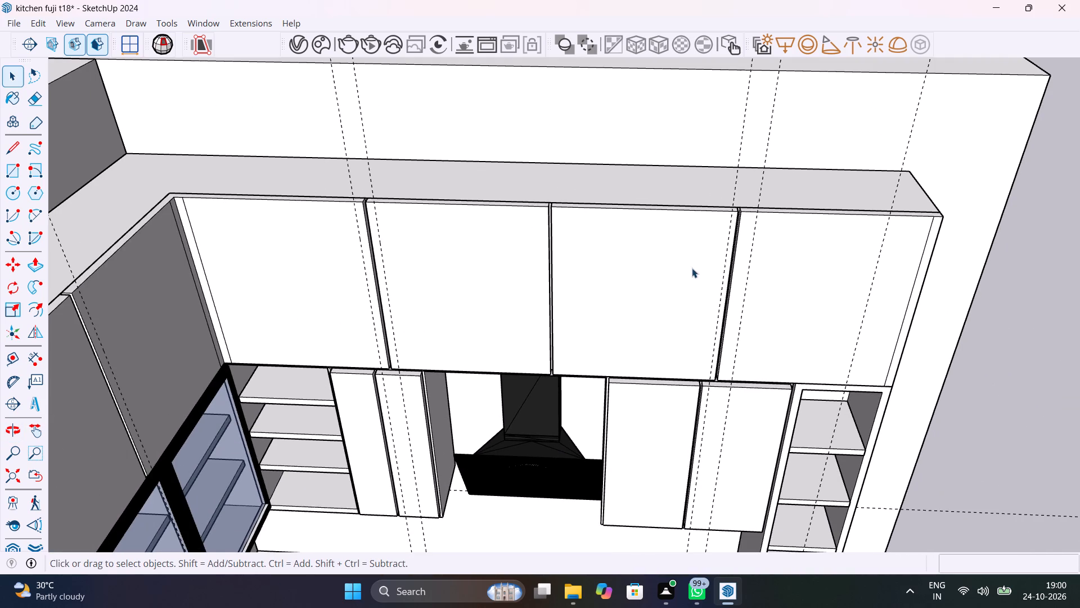
scroll(716, 281, "up", 4)
key("t")
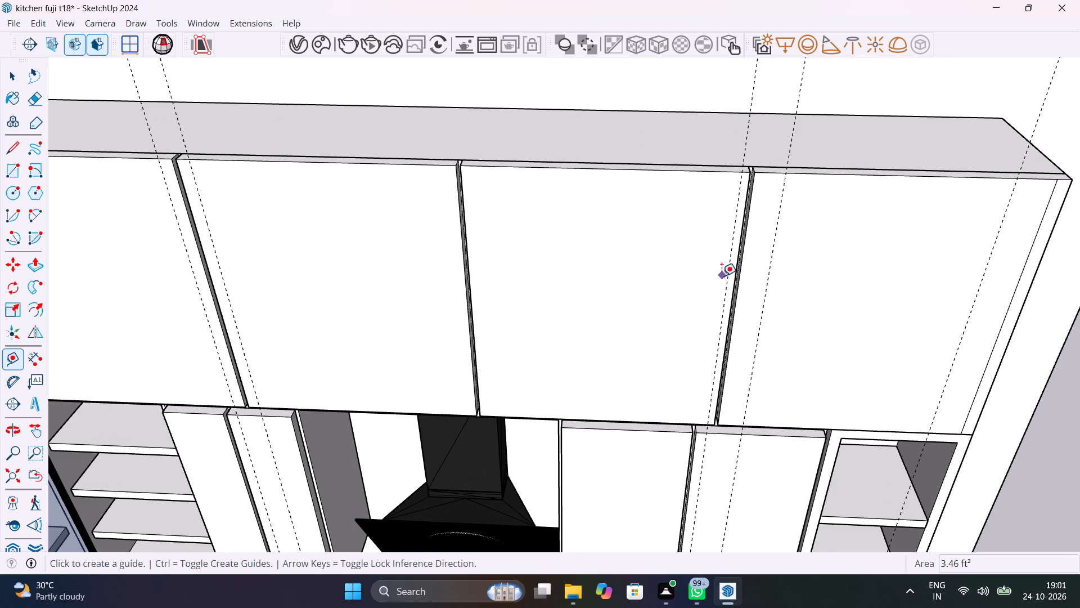
scroll(741, 260, "up", 5)
middle_click_drag(740, 266, 680, 248)
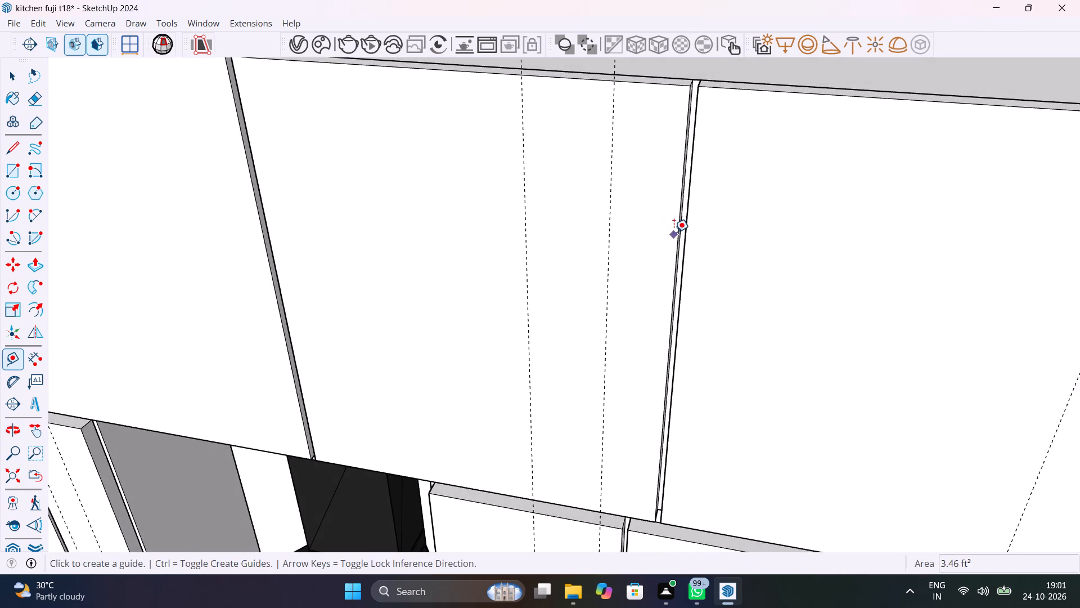
scroll(676, 227, "up", 4)
left_click(677, 227)
type("1\"")
key("Return")
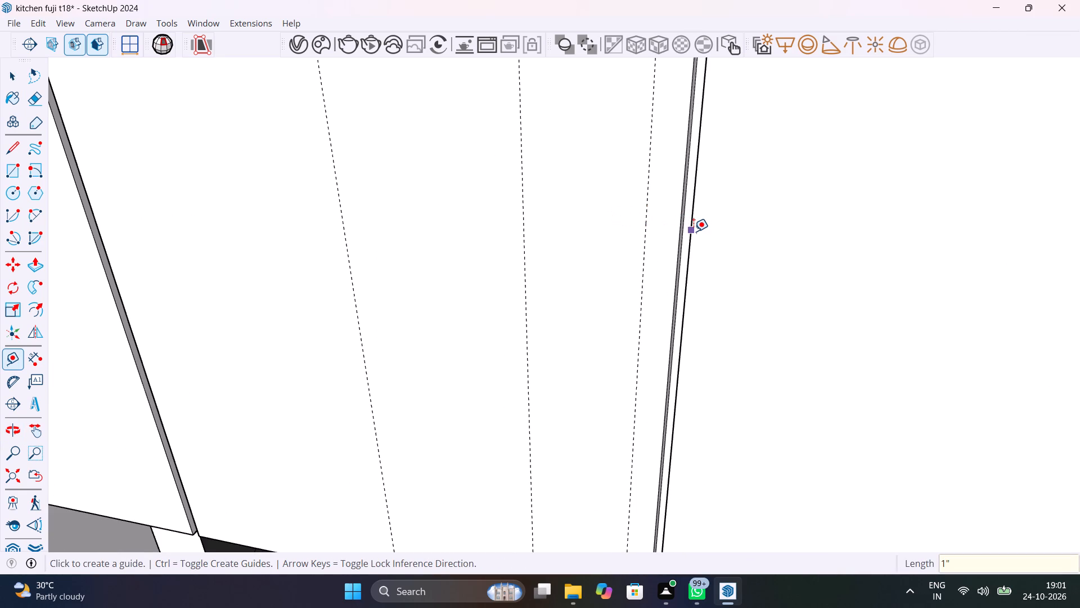
Place an upright guide on the chimney wall's fourth upper door, 1" in from its edge beside the third door.
left_click(694, 231)
type("1\"")
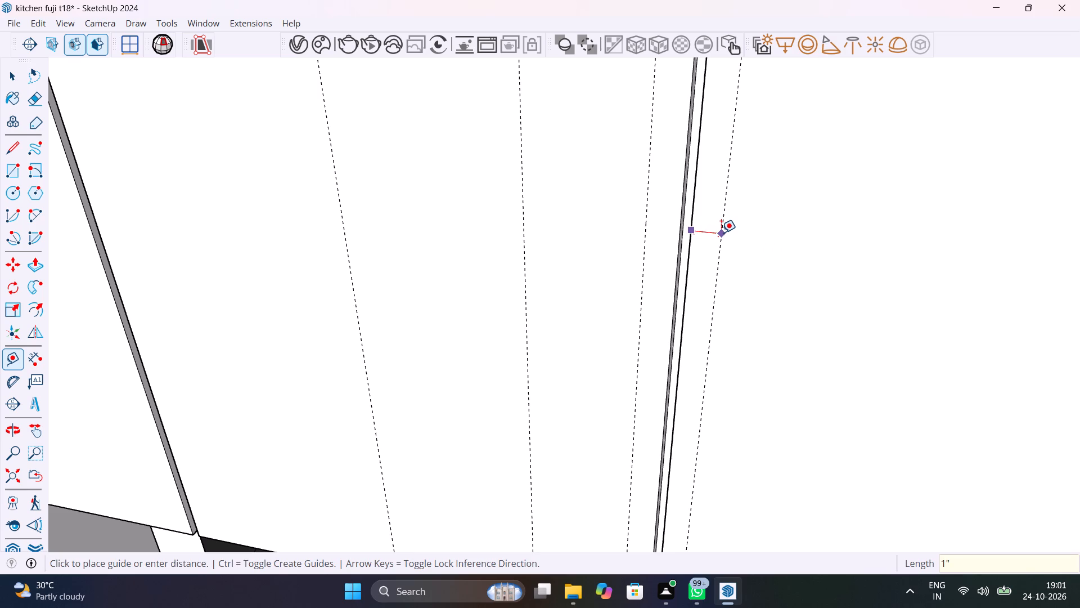
key("Return")
Copy the loose upright gold handle from outside the kitchen onto the face of the chimney wall's corner upper door.
scroll(731, 234, "up", 1)
scroll(733, 234, "down", 20)
scroll(733, 234, "down", 3)
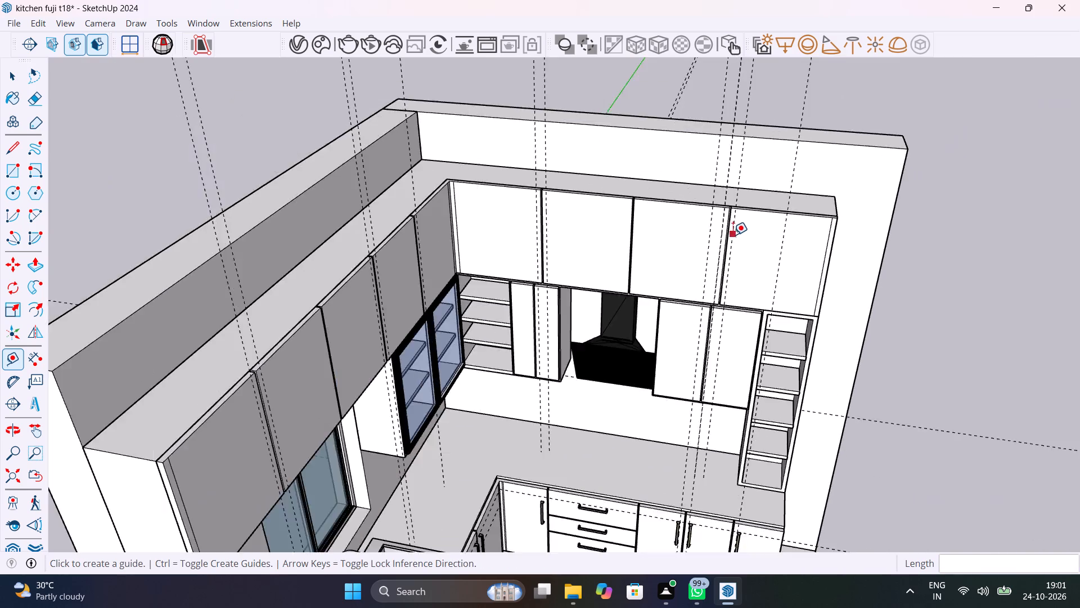
scroll(733, 235, "down", 9)
scroll(704, 249, "up", 10)
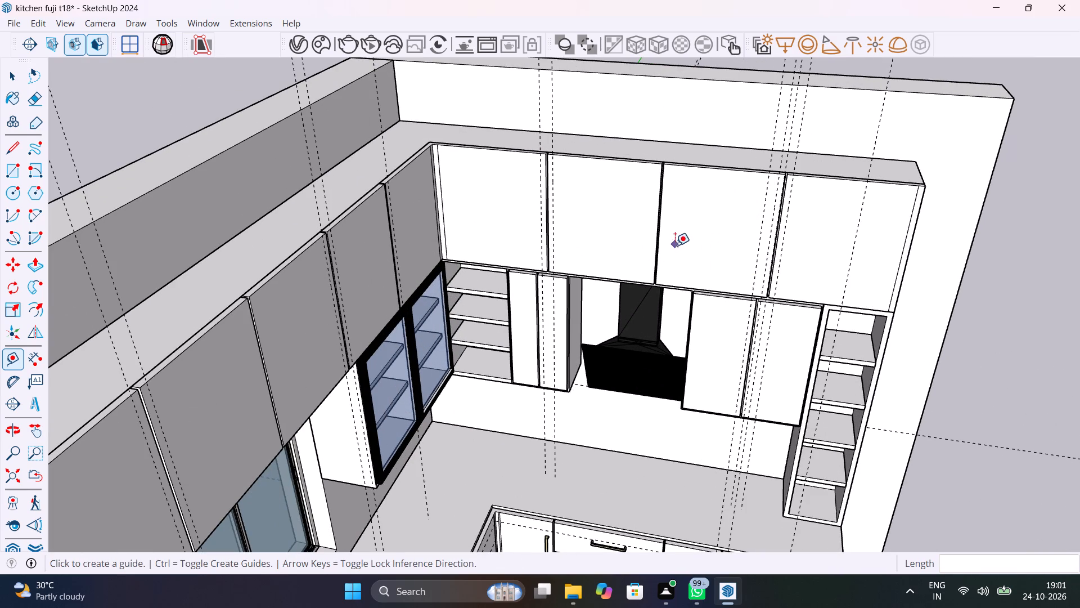
scroll(677, 247, "down", 10)
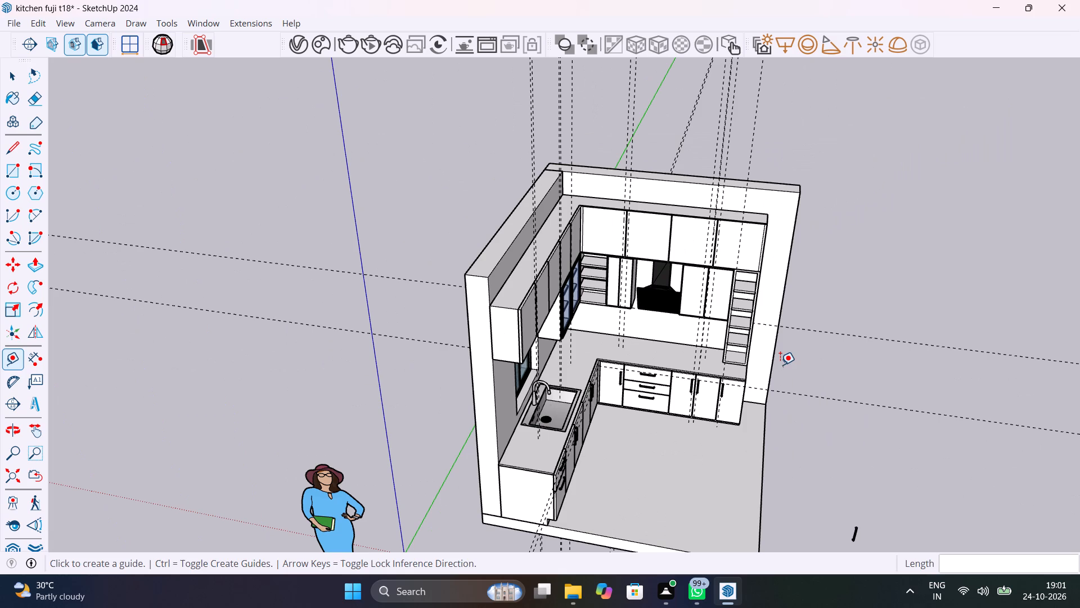
key("space")
middle_click_drag(803, 438, 618, 258, "shift")
scroll(655, 341, "up", 8)
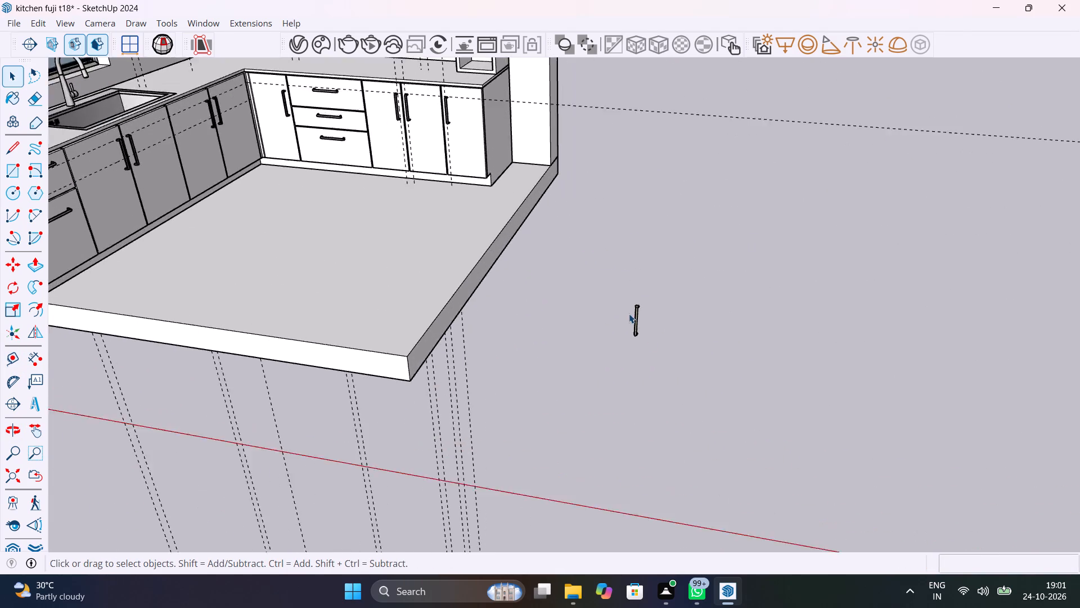
scroll(629, 314, "up", 2)
left_click(638, 316)
key("m")
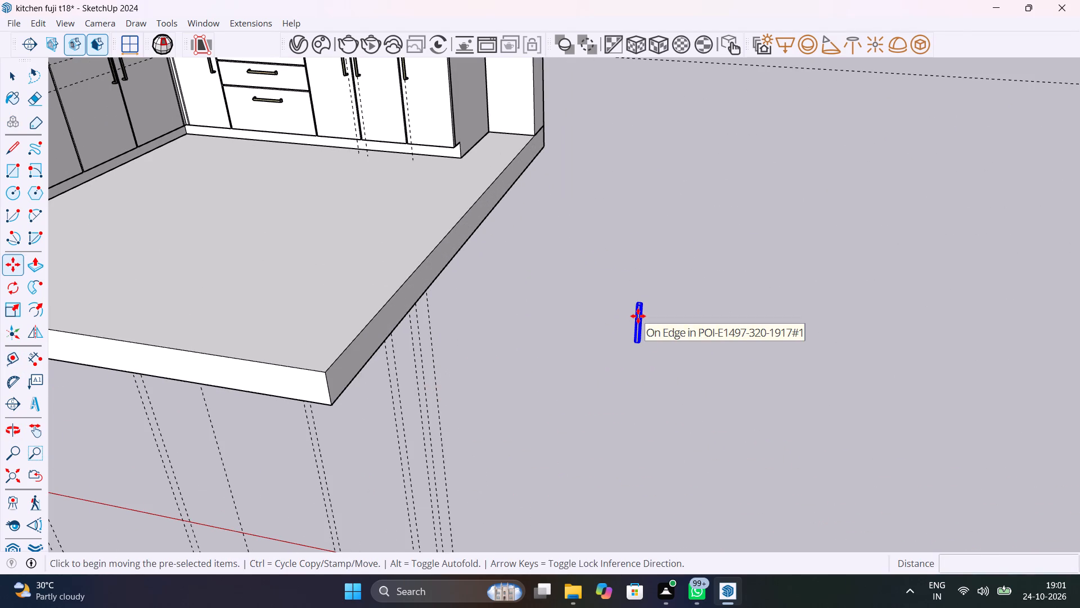
scroll(643, 303, "up", 15)
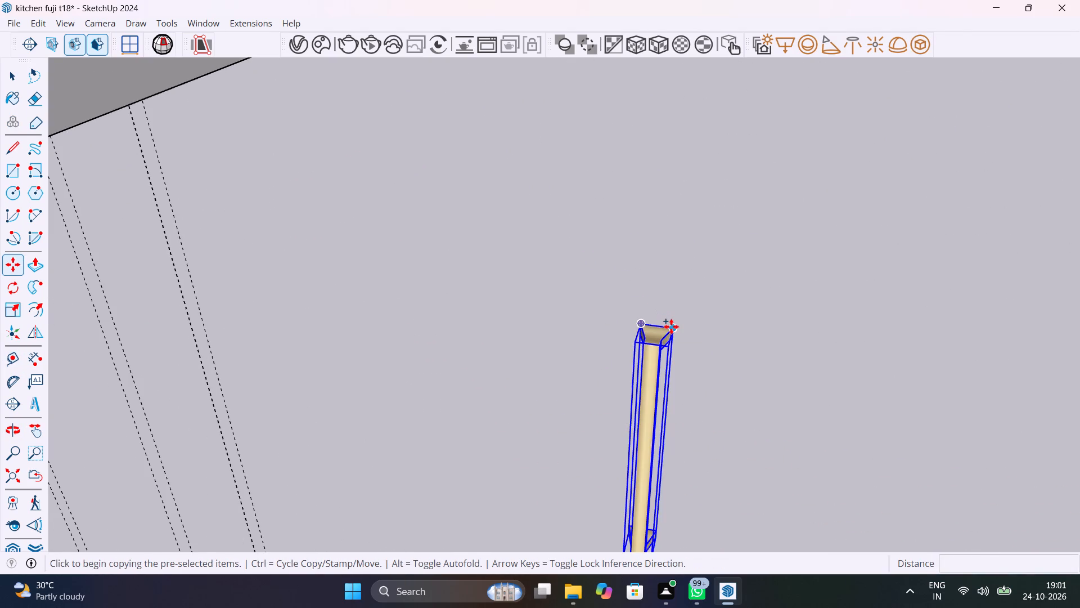
left_click(671, 327)
scroll(538, 234, "down", 20)
scroll(538, 234, "down", 2)
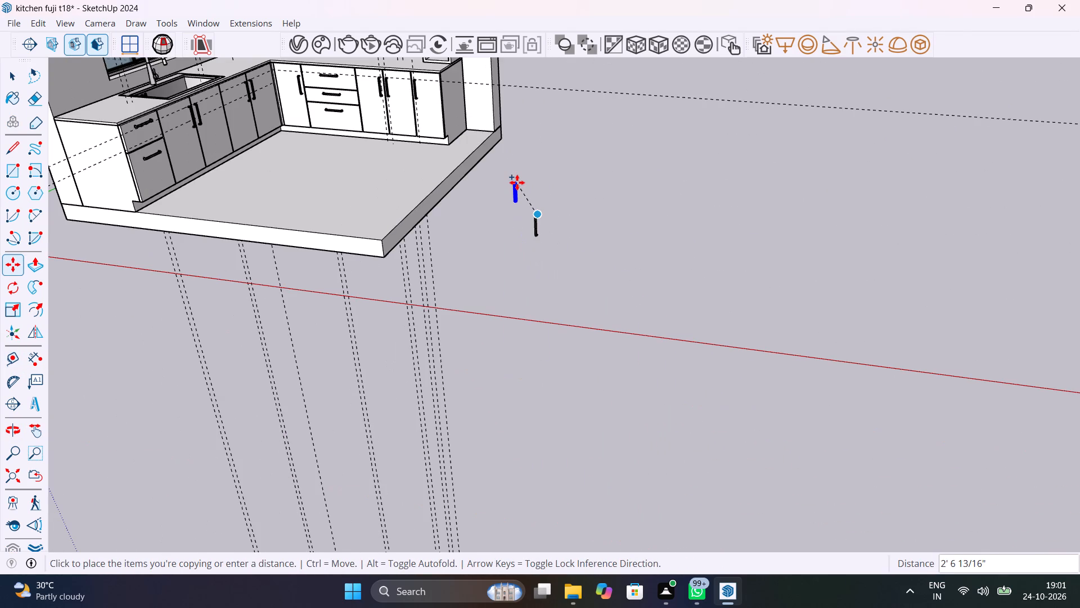
scroll(499, 157, "down", 7)
middle_click_drag(498, 167, 692, 327)
scroll(563, 154, "up", 16)
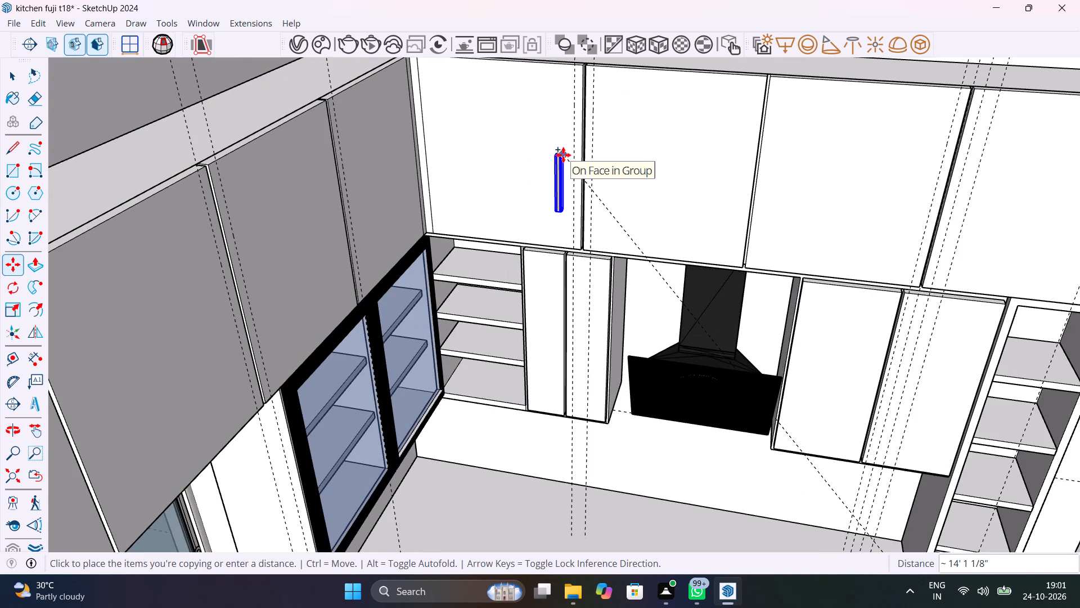
scroll(563, 155, "down", 13)
scroll(543, 152, "up", 2)
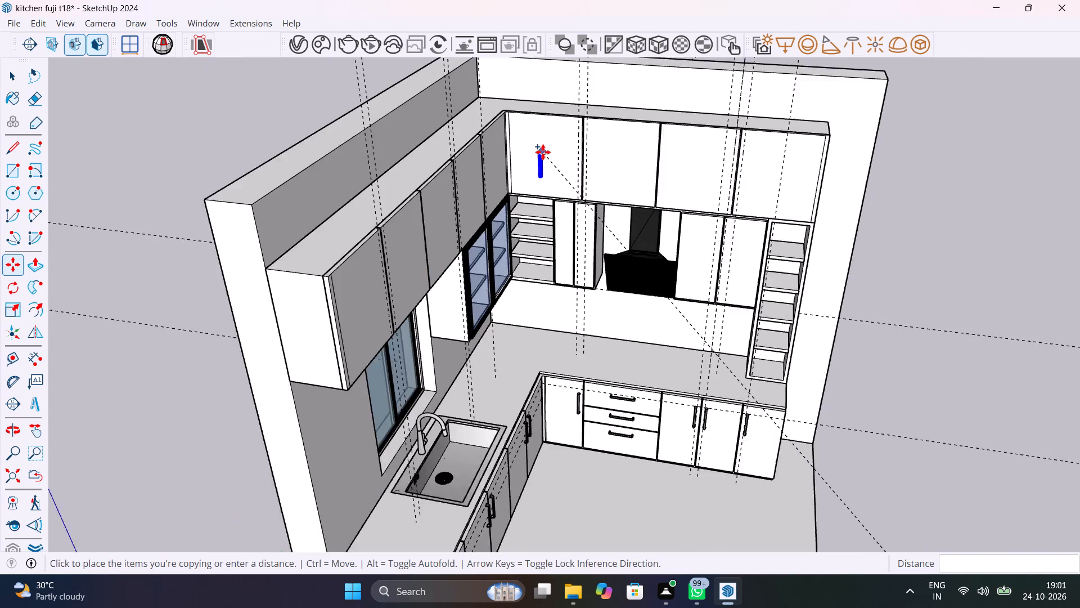
scroll(543, 152, "up", 8)
left_click(561, 162)
key("space")
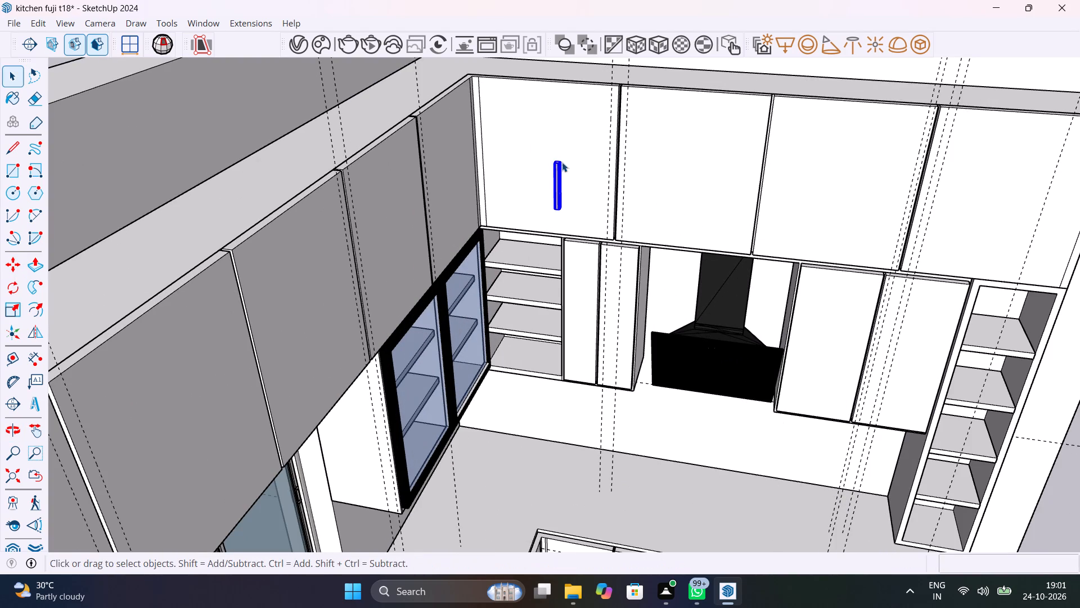
Place a horizontal guide across the chimney wall's upper doors, 5" below their top edge.
type("t")
left_click(551, 81)
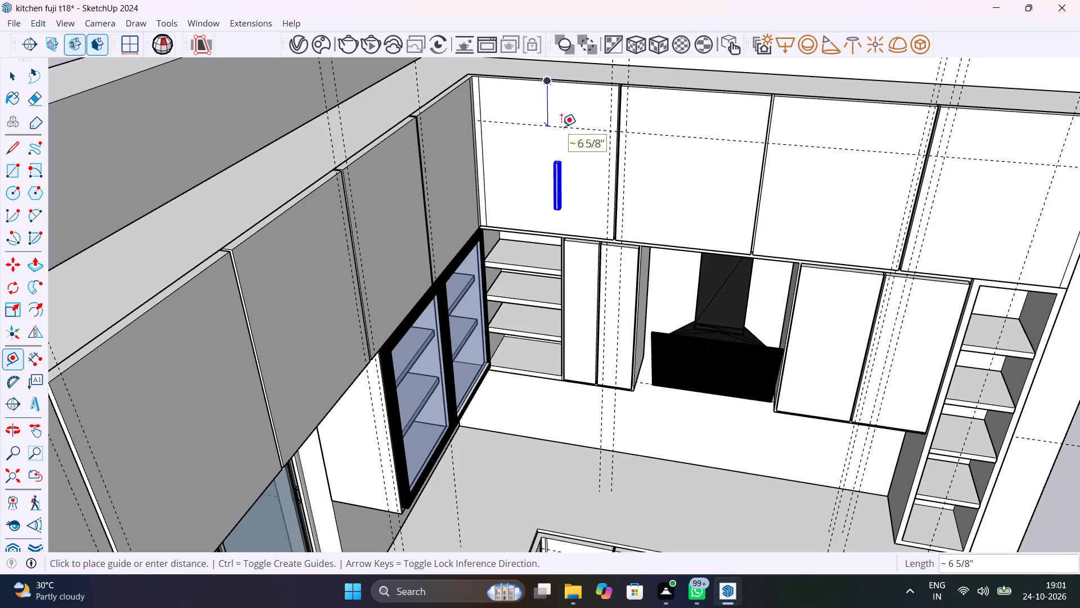
left_click(593, 127)
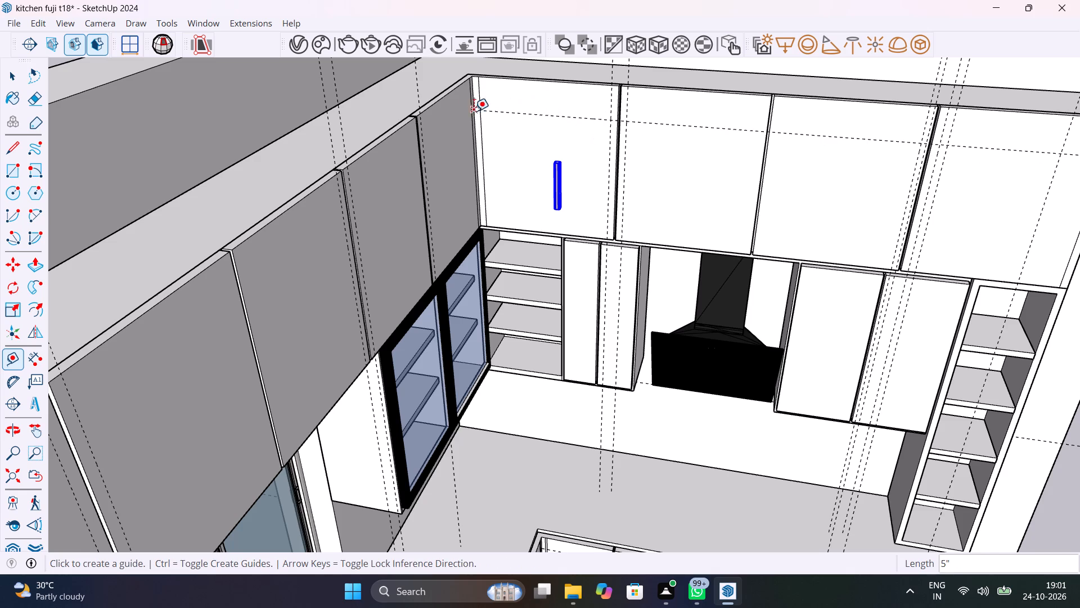
Place a horizontal guide across the adjoining window wall's upper doors, 5" below their top edge.
left_click(447, 96)
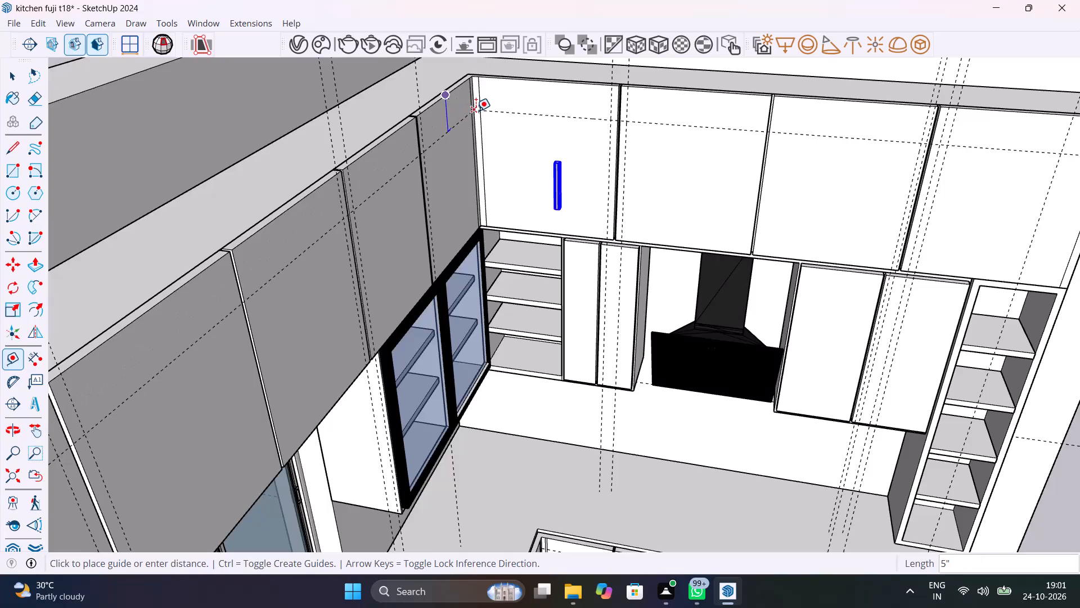
scroll(476, 111, "up", 9)
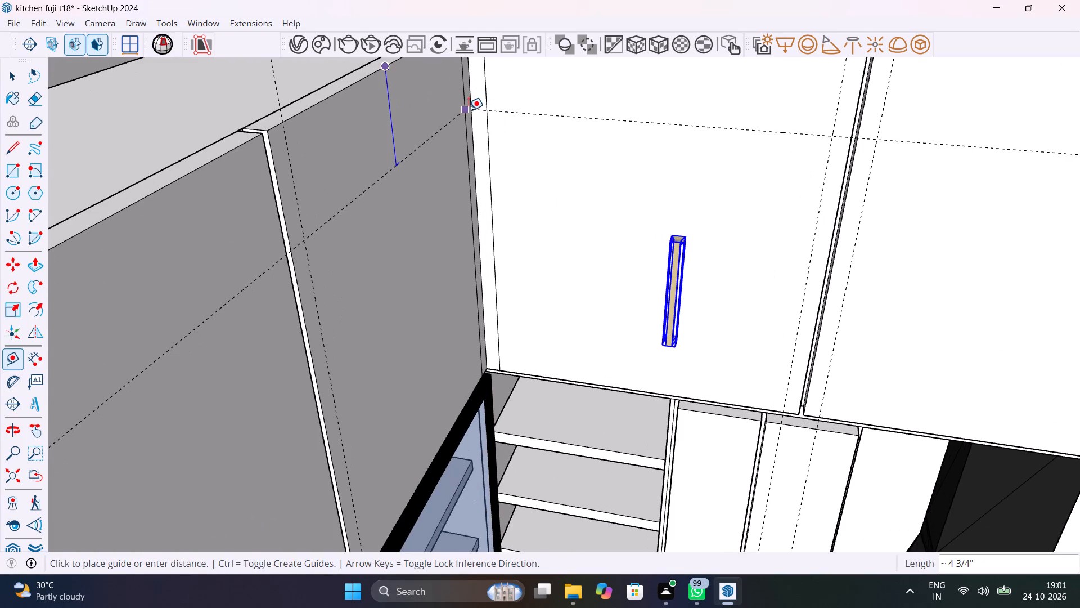
left_click(475, 106)
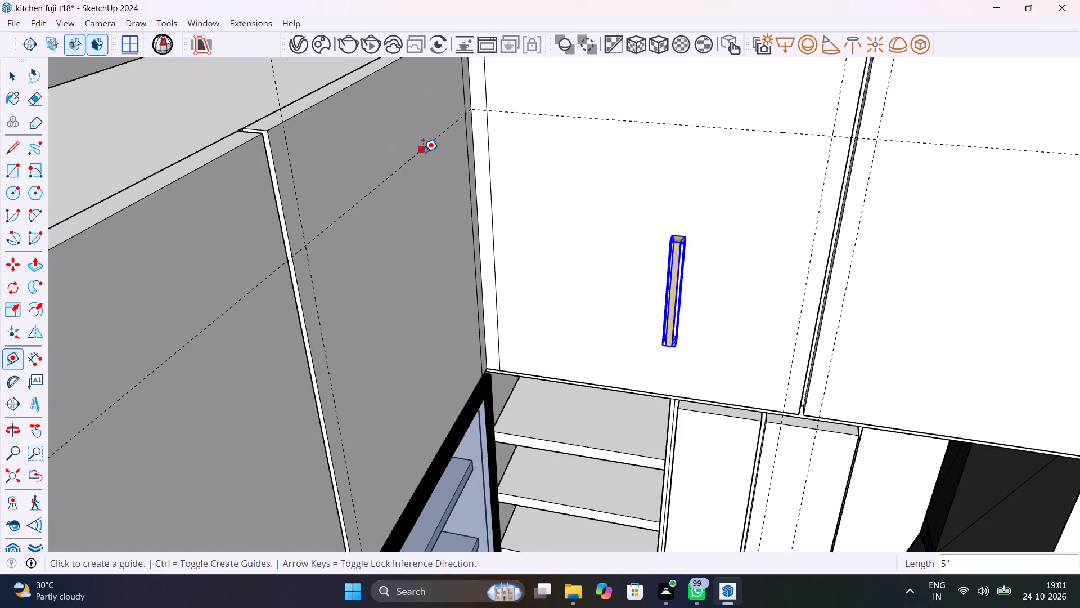
Move the handle on the corner upper door so its top back corner meets the crossing of the upright and horizontal guides.
scroll(423, 152, "down", 13)
scroll(508, 171, "up", 5)
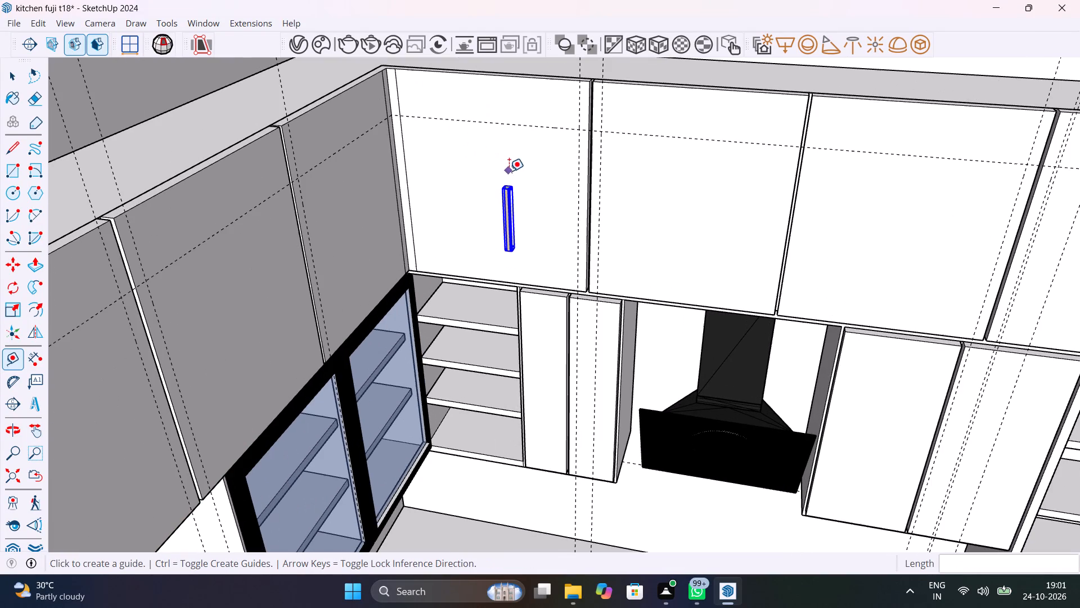
key("space")
scroll(529, 203, "up", 8)
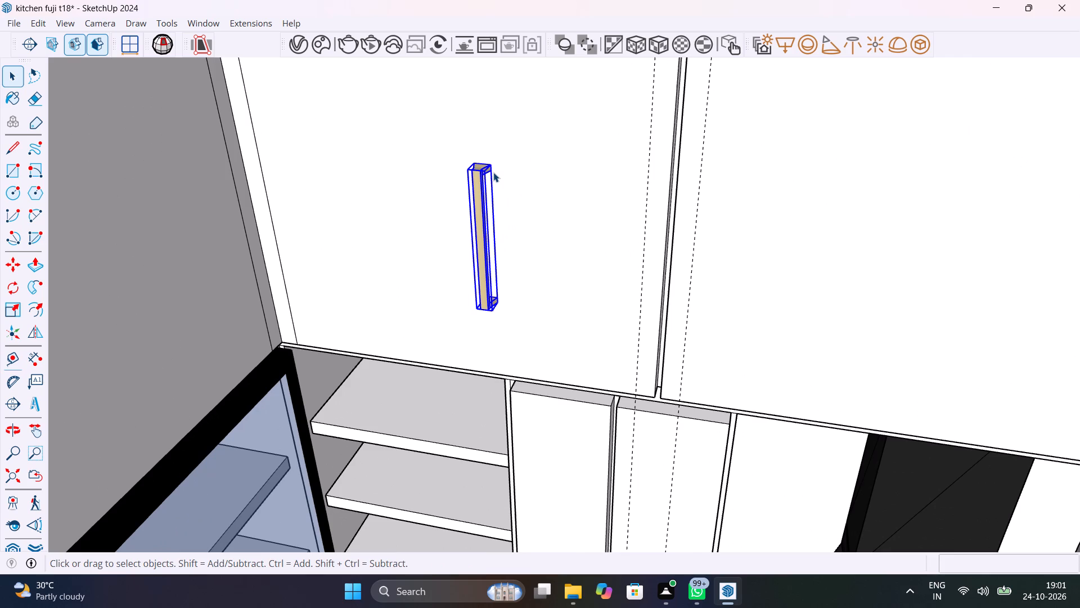
key("m")
left_click(493, 163)
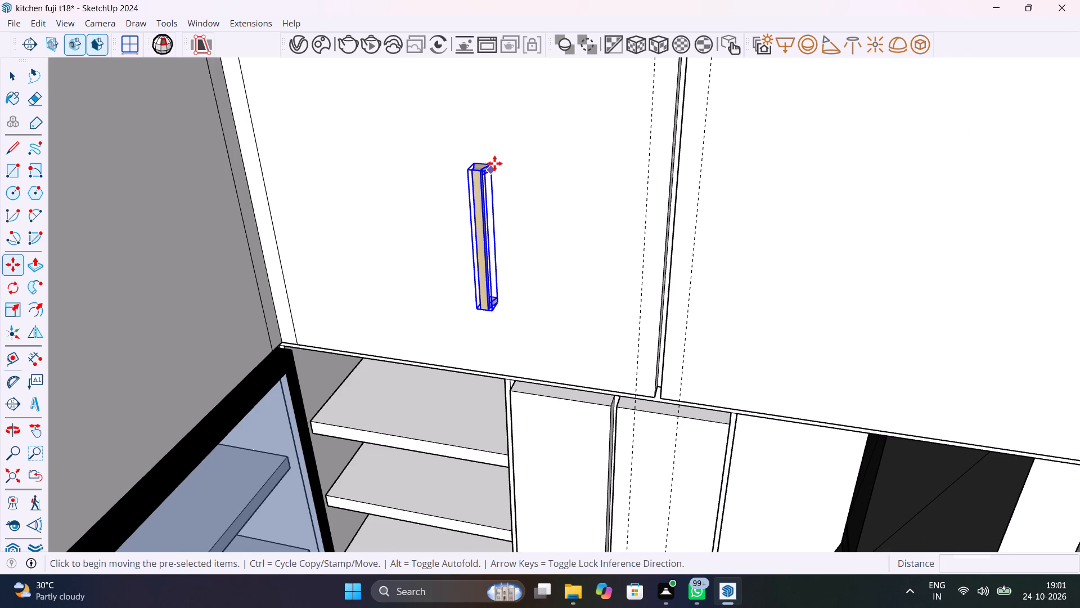
scroll(578, 118, "down", 5)
middle_click_drag(578, 118, 576, 225, "shift")
scroll(577, 121, "down", 1, "shift")
scroll(613, 185, "up", 4)
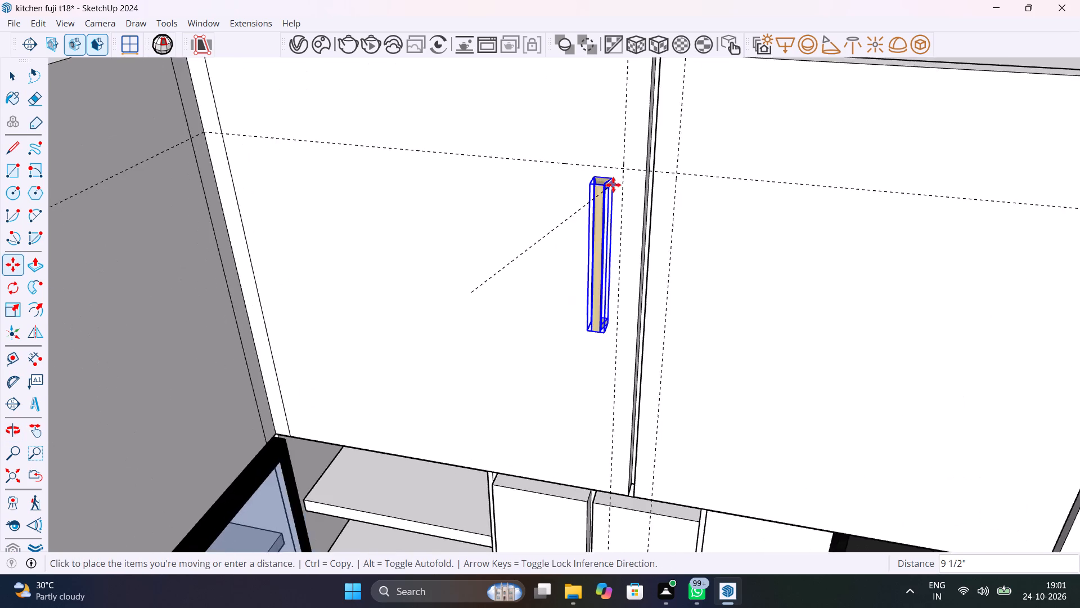
scroll(613, 185, "up", 6)
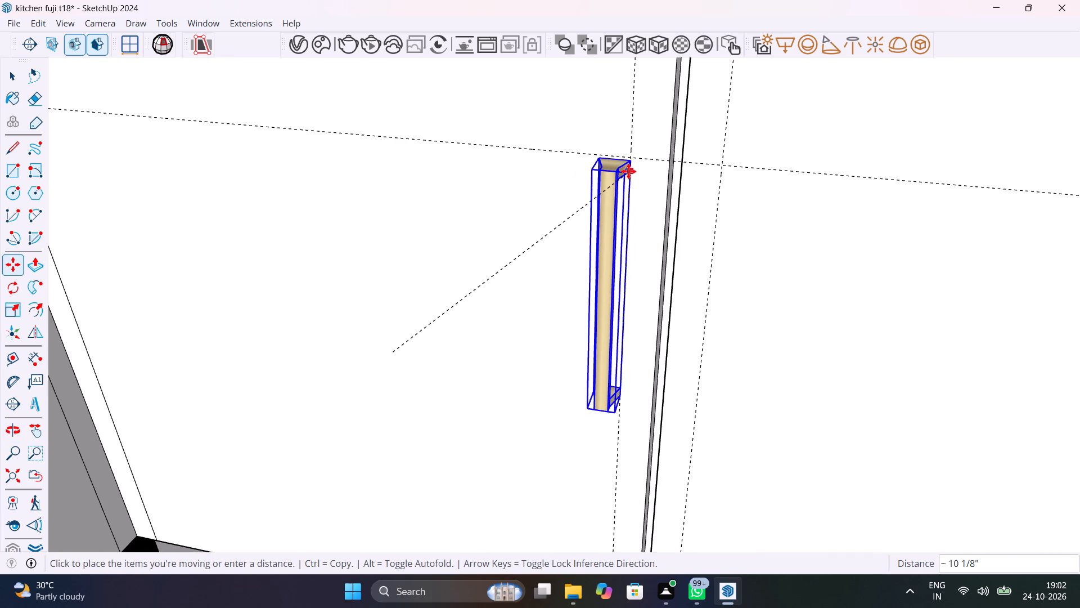
left_click(629, 171)
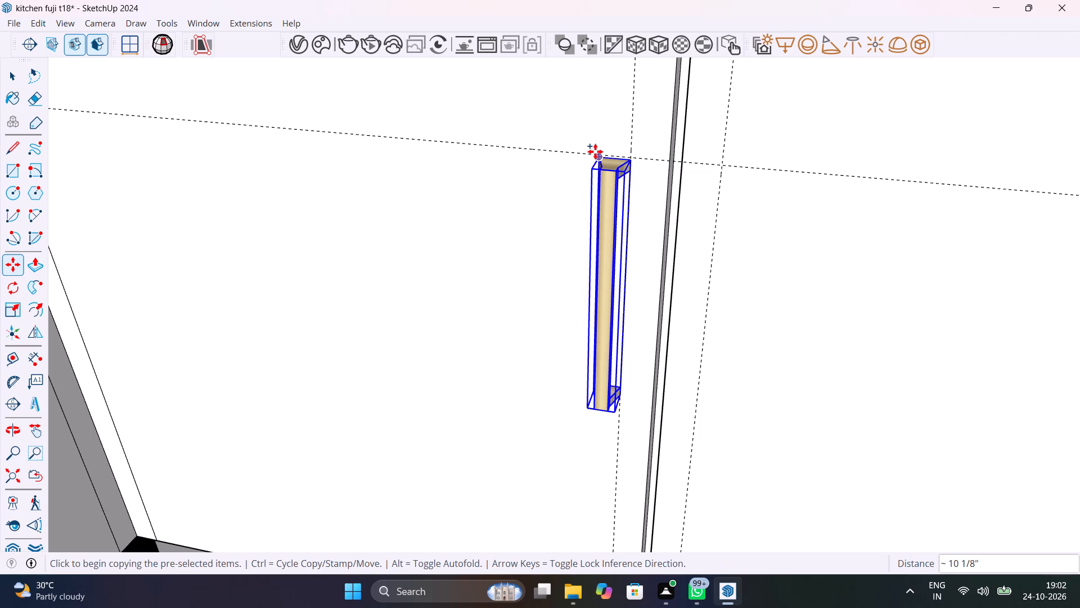
Copy the corner door's handle to the guide crossing on the chimney wall's second upper door.
left_click(595, 151)
left_click(722, 168)
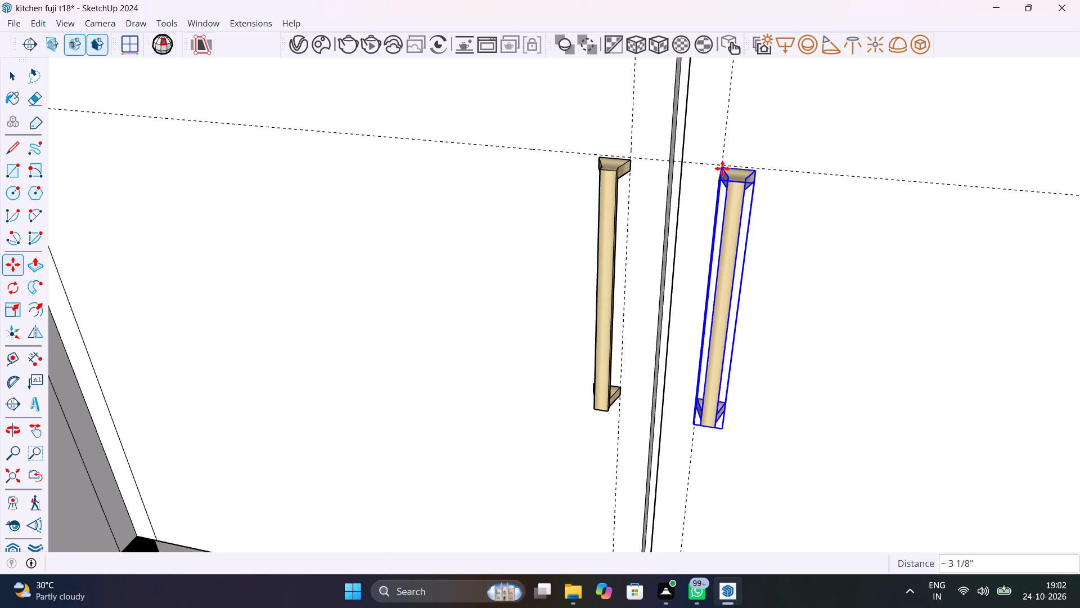
Copy the second door's handle to the crossing of the horizontal and upright guides on the chimney wall's fourth upper door.
left_click(722, 168)
scroll(794, 177, "down", 18)
scroll(836, 182, "down", 1, "shift")
middle_click_drag(835, 180, 634, 197, "shift")
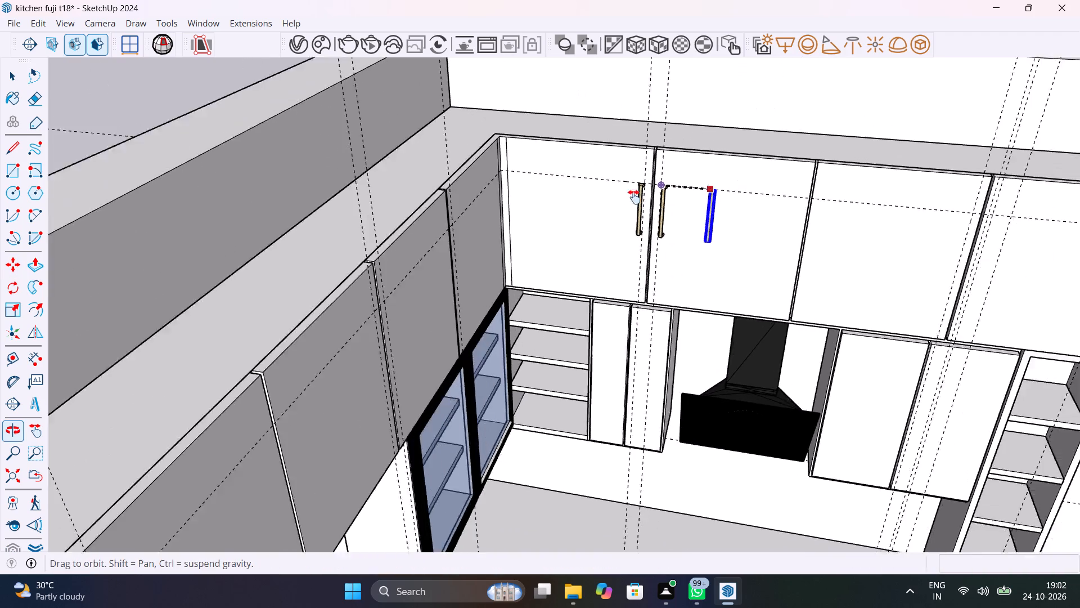
middle_click_drag(634, 197, 465, 202, "shift")
scroll(561, 202, "down", 5)
scroll(658, 220, "up", 16)
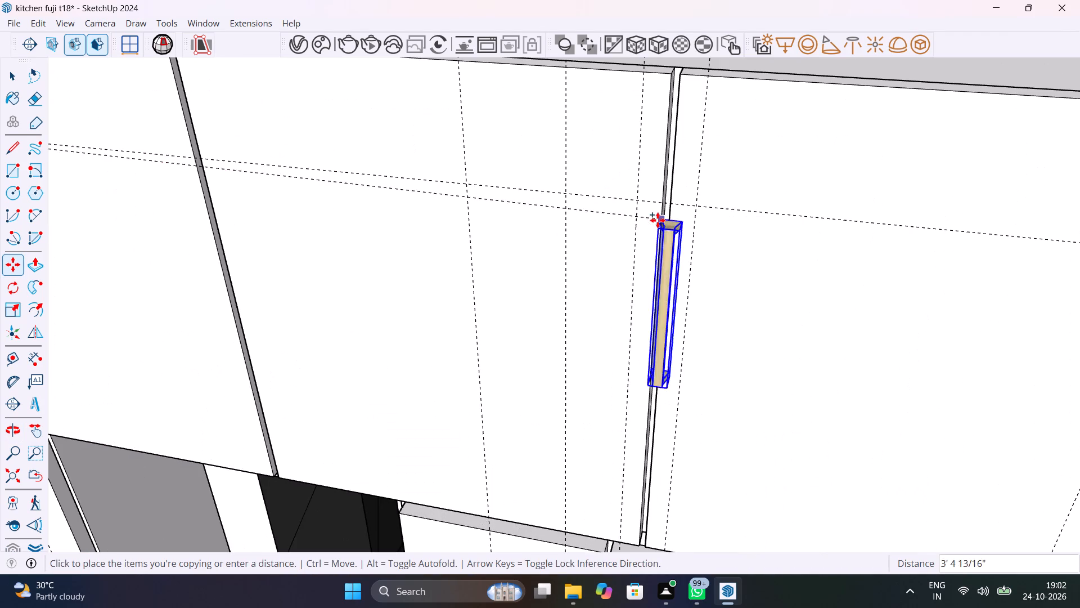
scroll(704, 203, "up", 10)
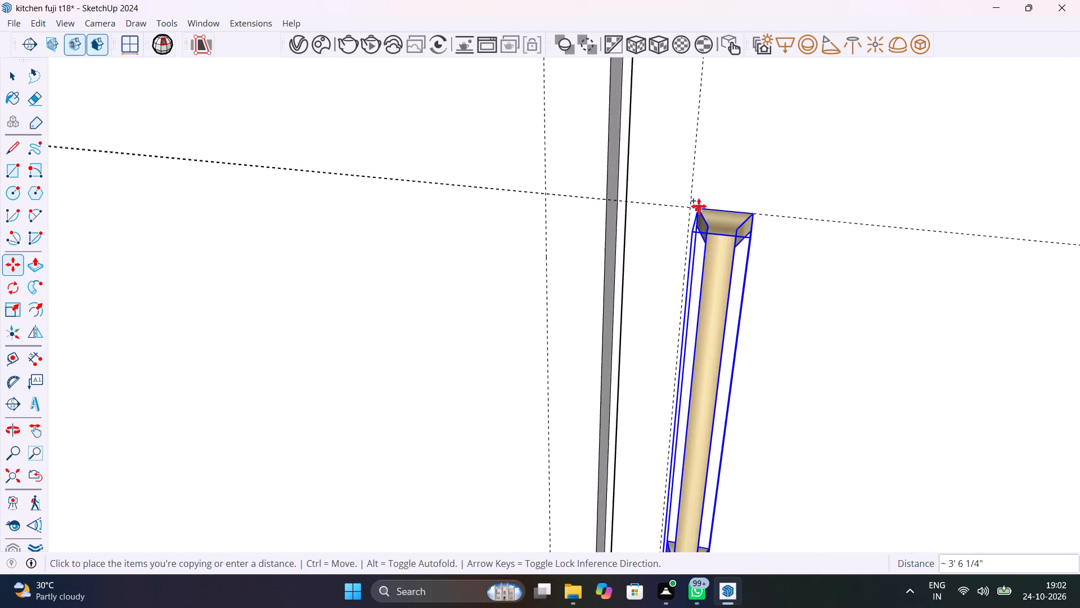
left_click(695, 208)
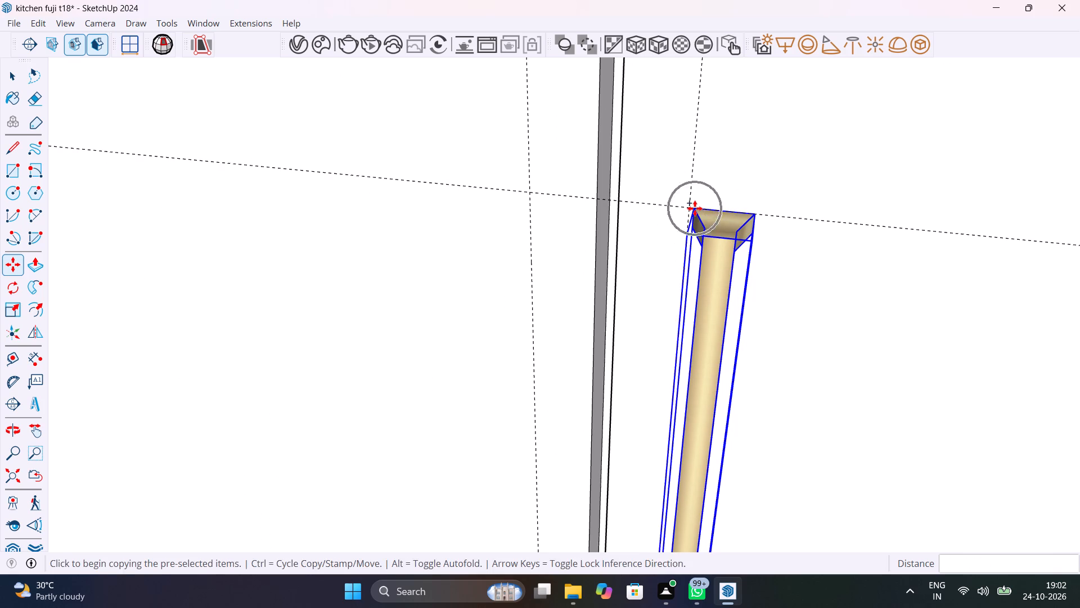
Copy the fourth door's handle along the horizontal guide to the upright guide on the chimney wall's third upper door.
left_click(695, 208)
scroll(760, 208, "down", 20)
scroll(760, 208, "down", 1)
scroll(928, 222, "down", 6)
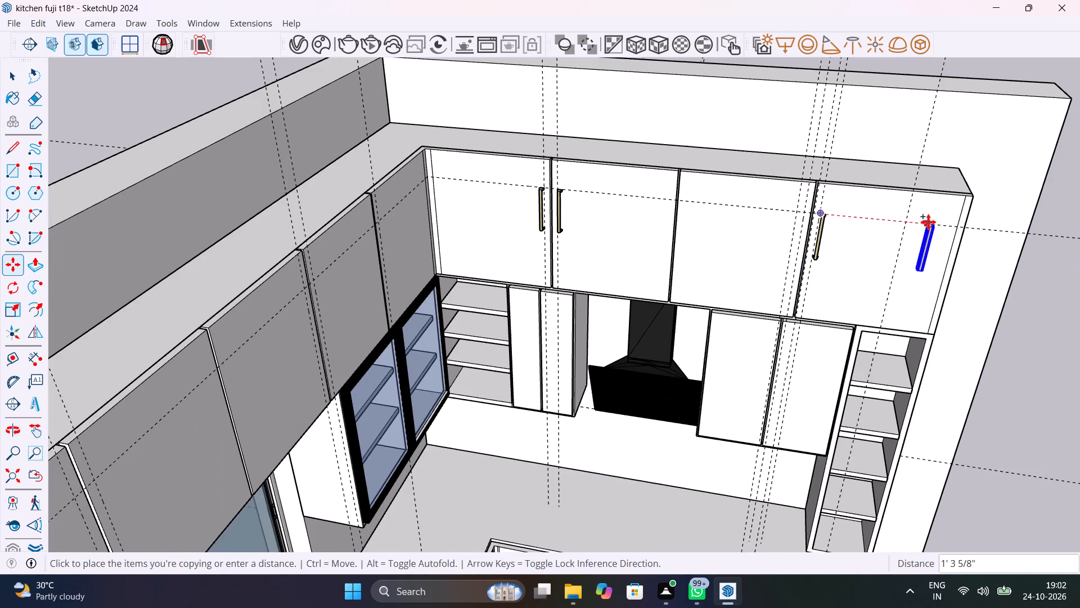
scroll(780, 234, "up", 5)
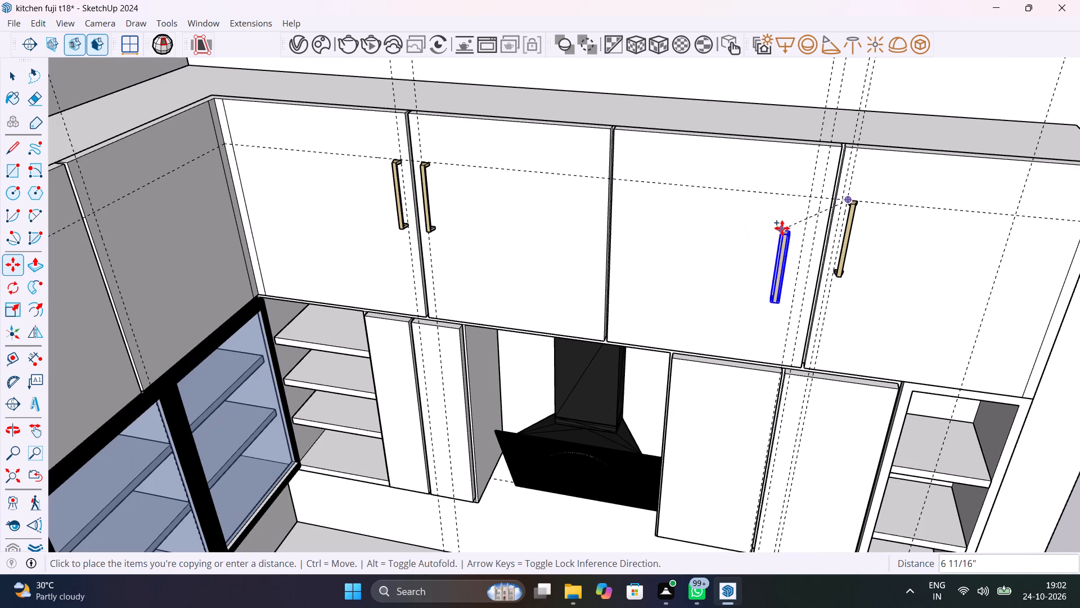
scroll(790, 211, "up", 10)
scroll(851, 173, "up", 1)
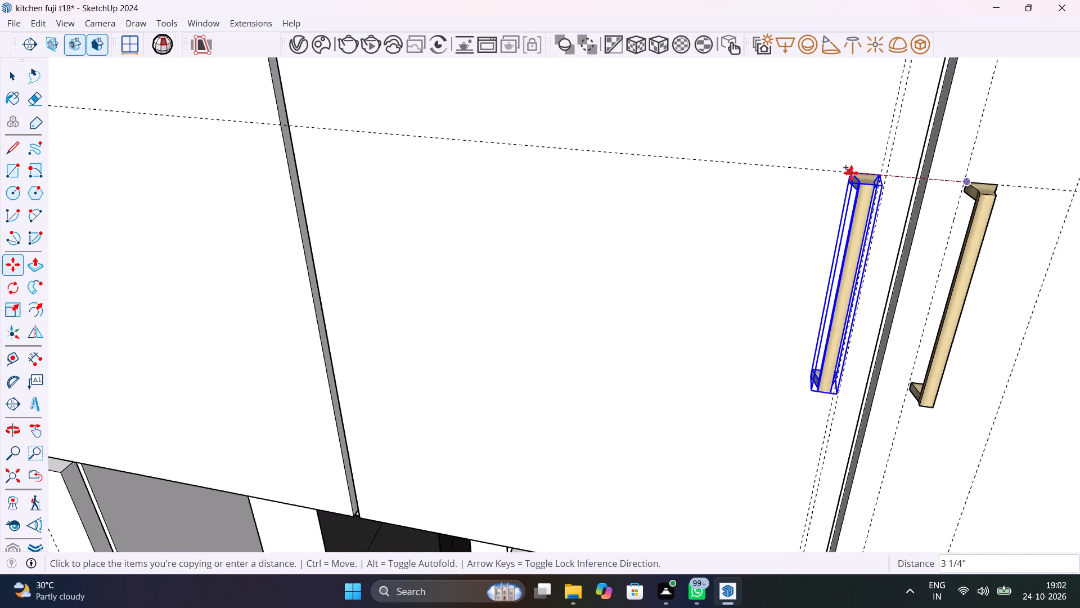
scroll(851, 173, "up", 2)
middle_click_drag(884, 182, 665, 117)
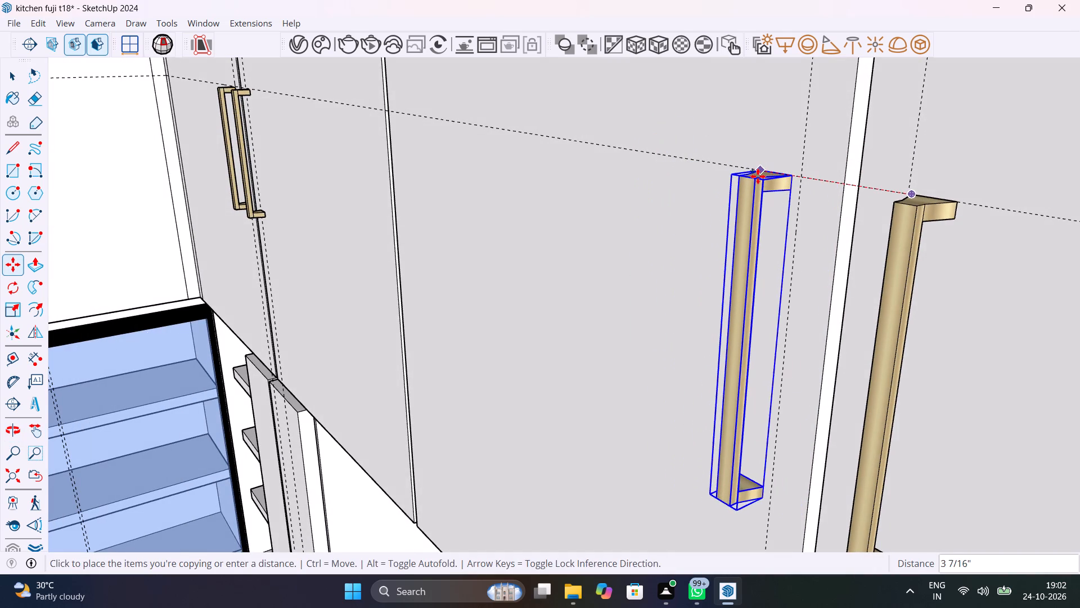
left_click(767, 178)
scroll(744, 209, "down", 6)
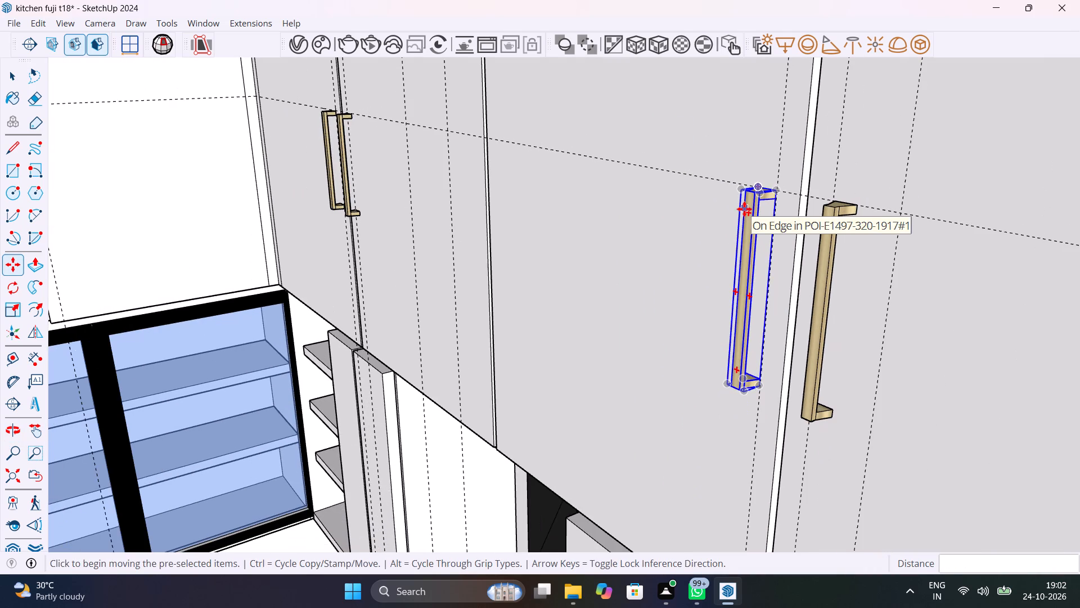
scroll(756, 205, "down", 17)
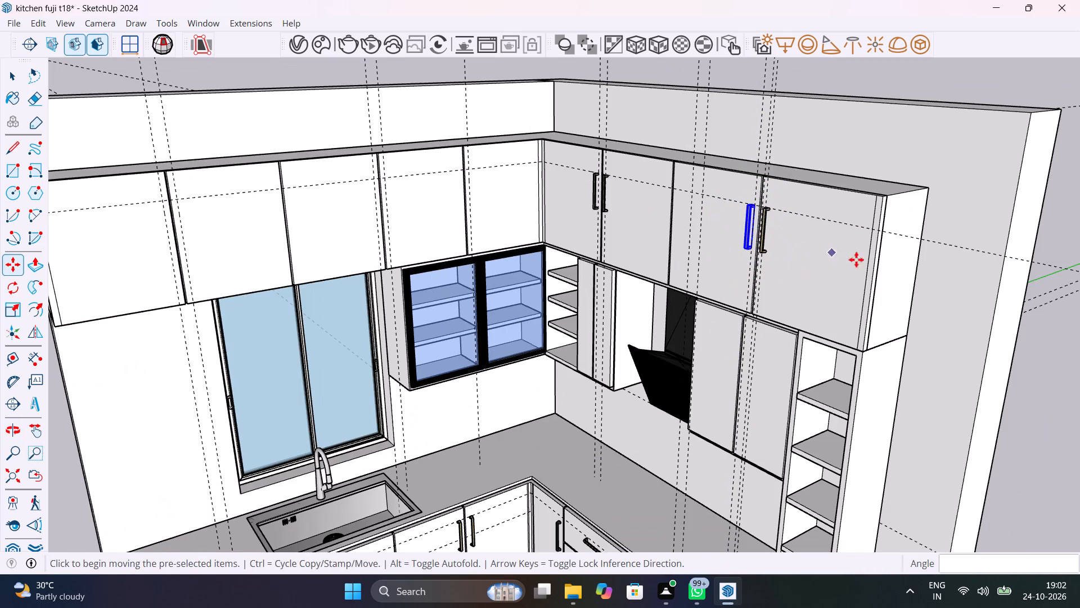
key("space")
left_click(1079, 394)
Rotate the spare upright handle in front of the floor slab 270° about the vertical axis, to suit the window wall.
scroll(729, 233, "down", 1)
middle_click_drag(731, 233, 862, 279)
scroll(838, 249, "down", 7)
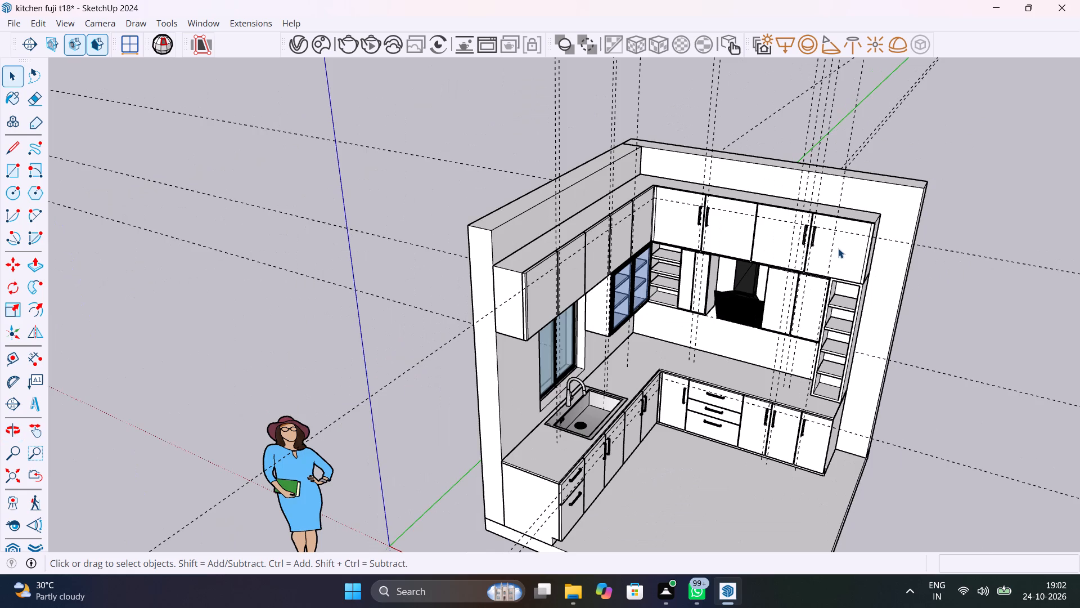
middle_click_drag(839, 253, 556, 243)
scroll(639, 253, "up", 6)
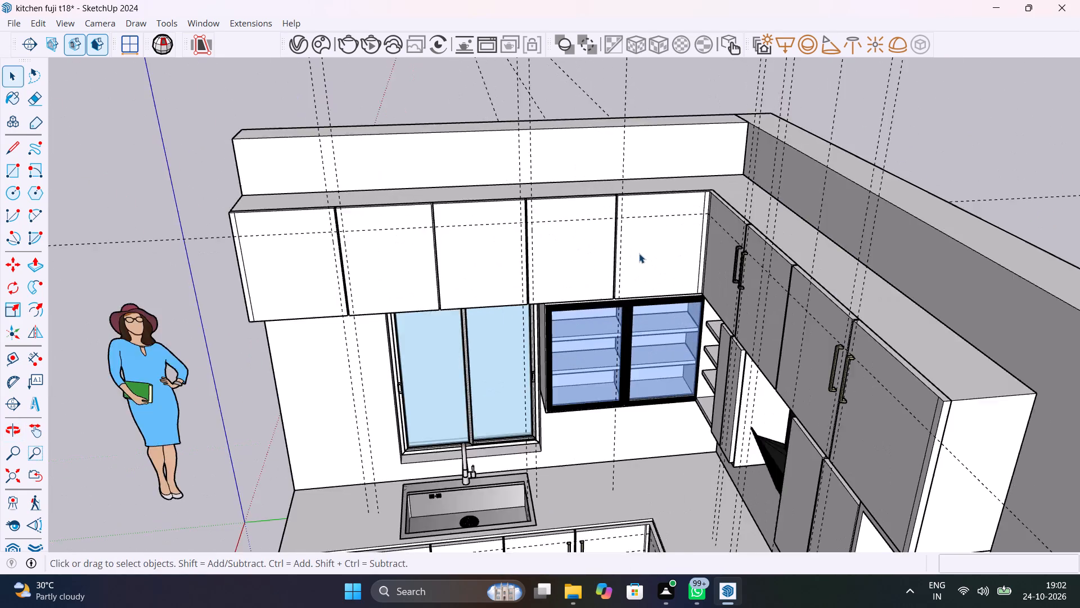
scroll(639, 253, "up", 4)
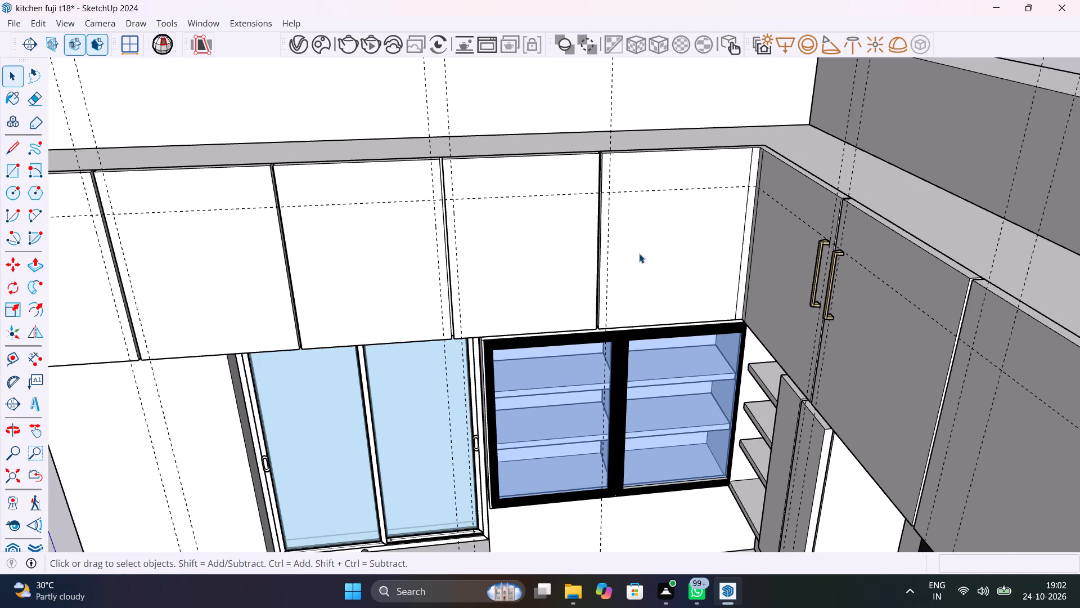
scroll(604, 299, "down", 20)
scroll(572, 485, "up", 19)
left_click(561, 486)
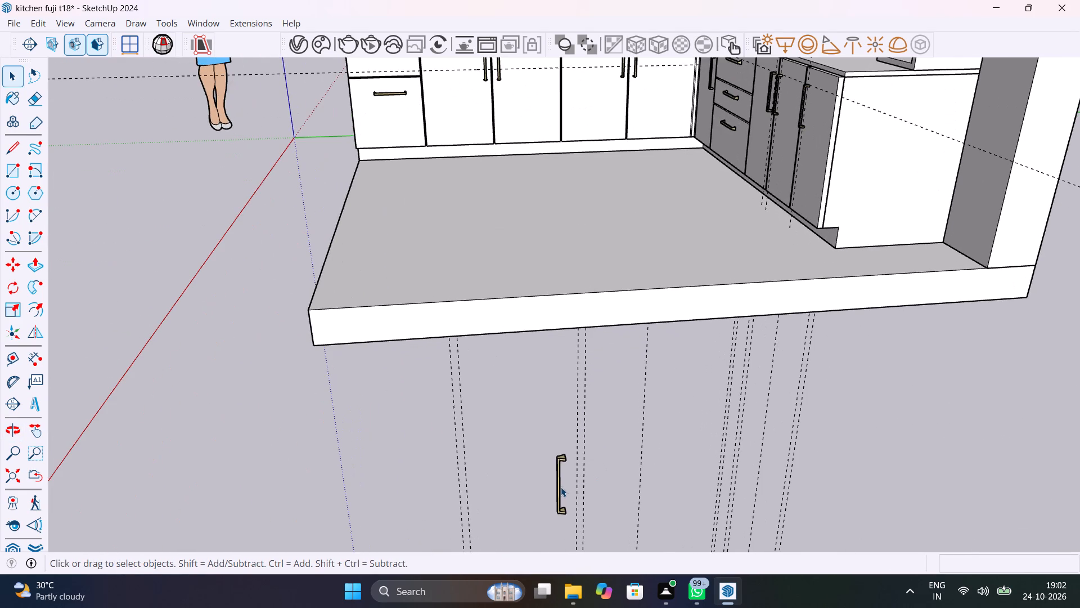
key("q")
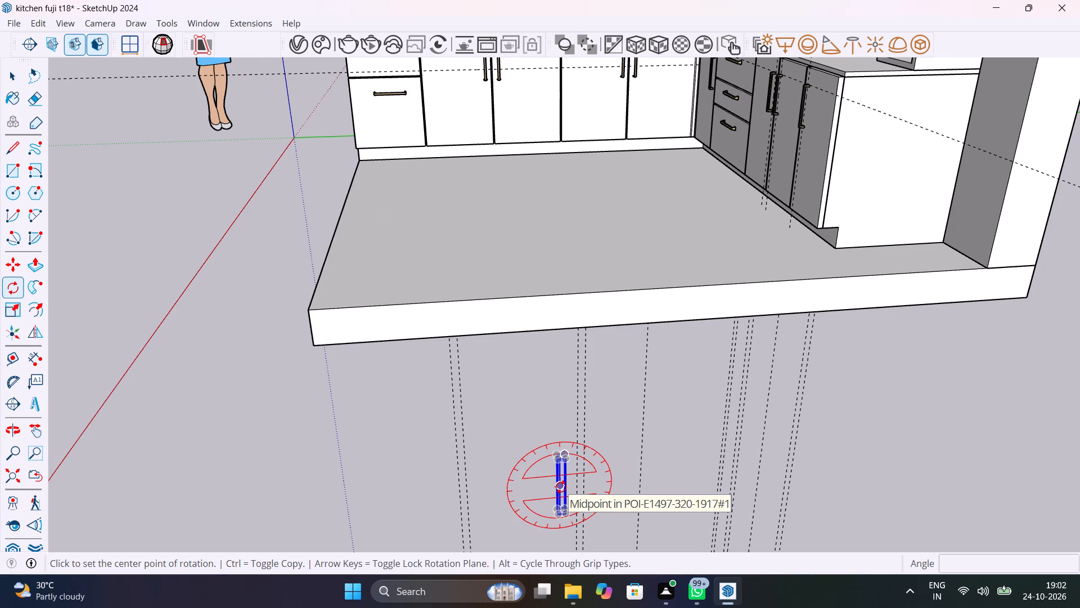
left_click(585, 534)
left_click(582, 524)
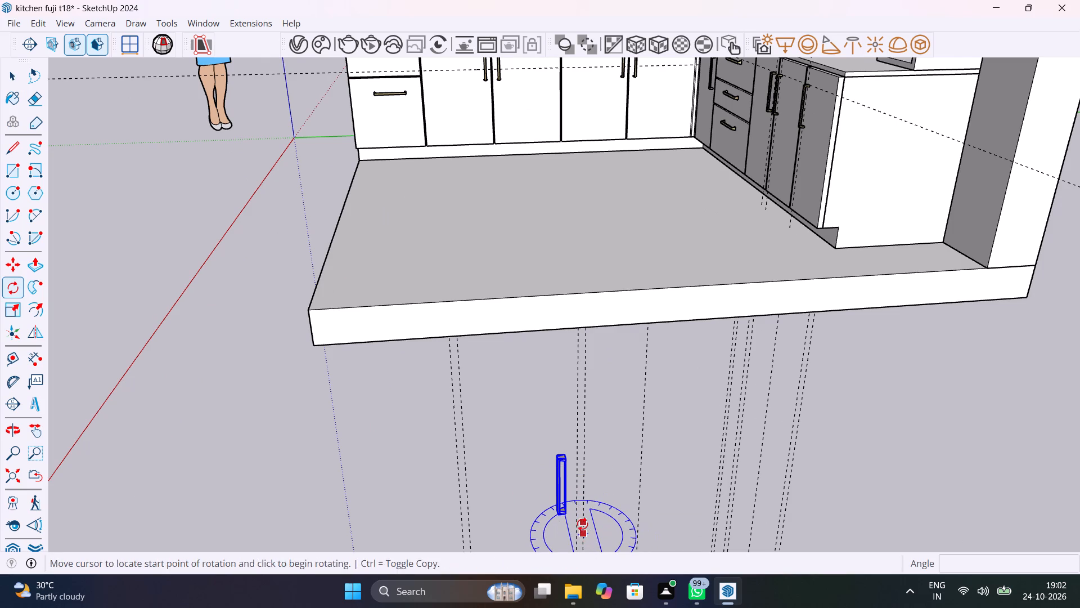
key("Escape")
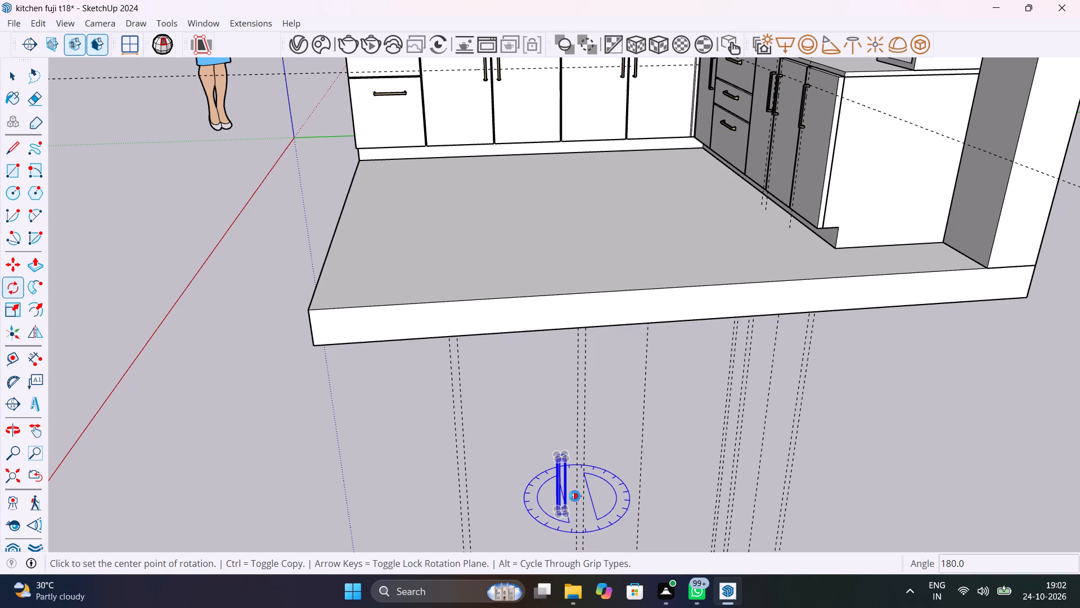
scroll(575, 495, "down", 5)
scroll(570, 529, "up", 5)
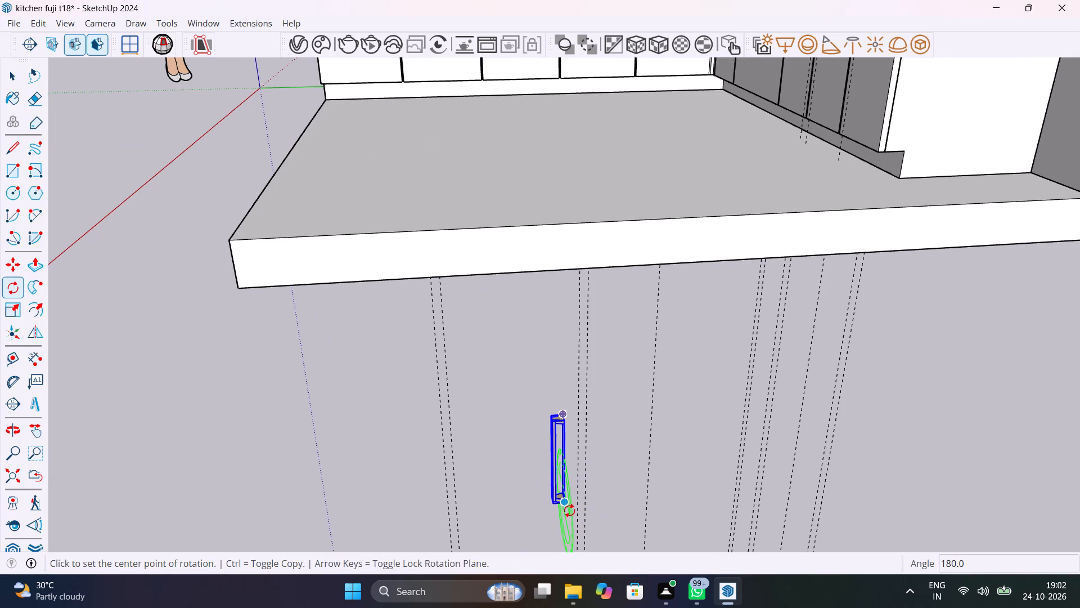
key("Up")
left_click(569, 511)
left_click(559, 502)
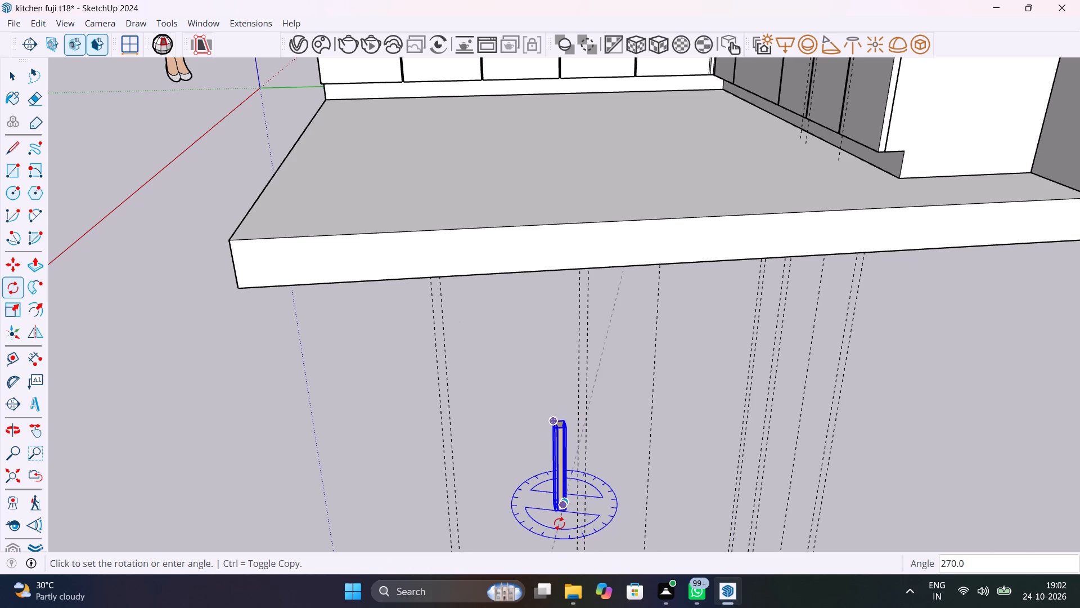
left_click(559, 524)
scroll(544, 504, "up", 2)
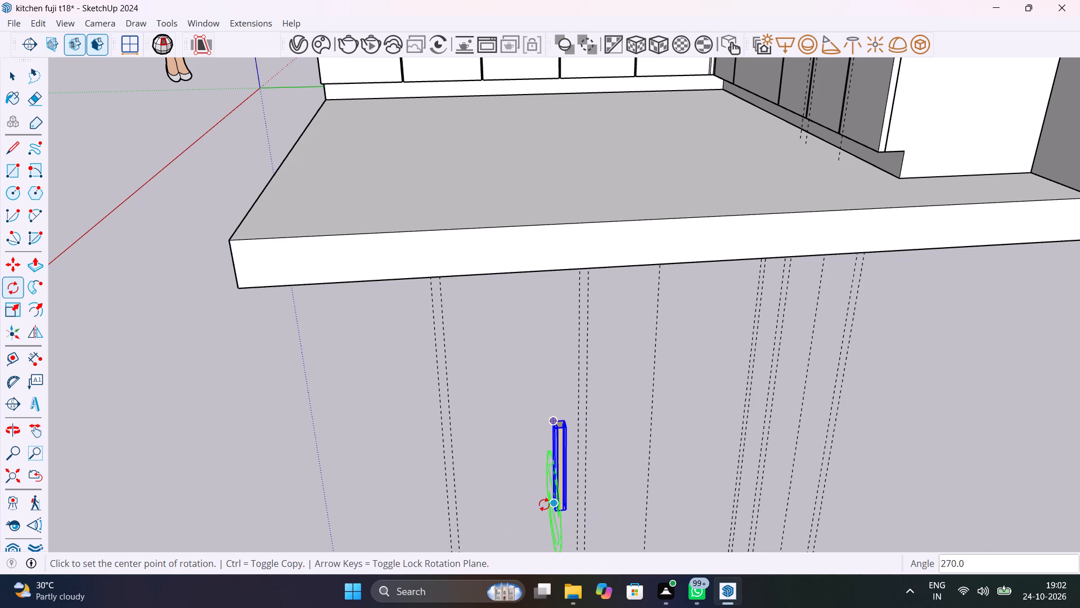
scroll(544, 504, "up", 2)
key("space")
left_click(530, 512)
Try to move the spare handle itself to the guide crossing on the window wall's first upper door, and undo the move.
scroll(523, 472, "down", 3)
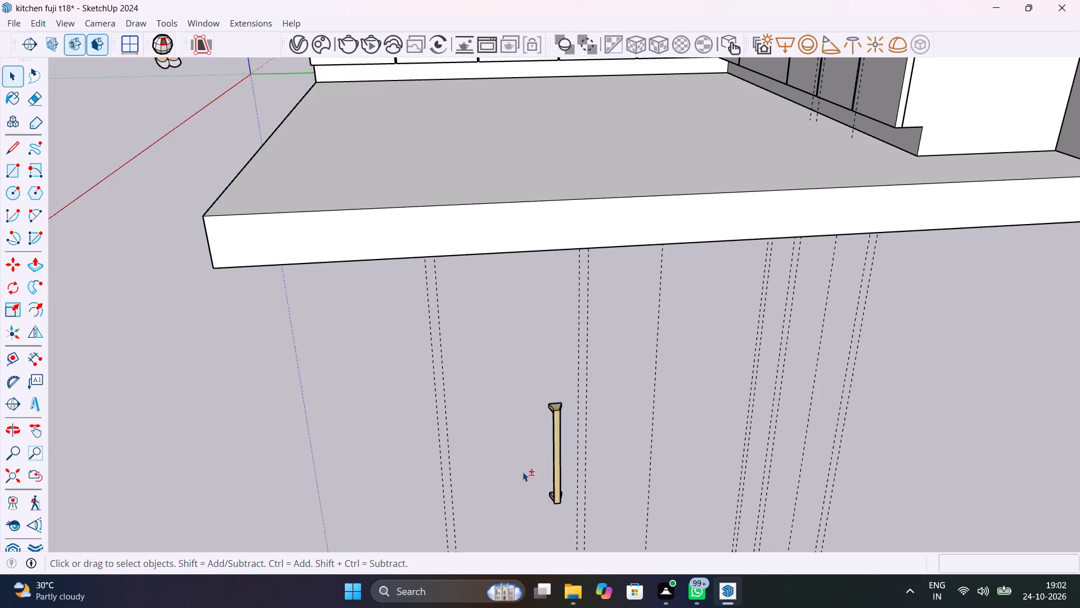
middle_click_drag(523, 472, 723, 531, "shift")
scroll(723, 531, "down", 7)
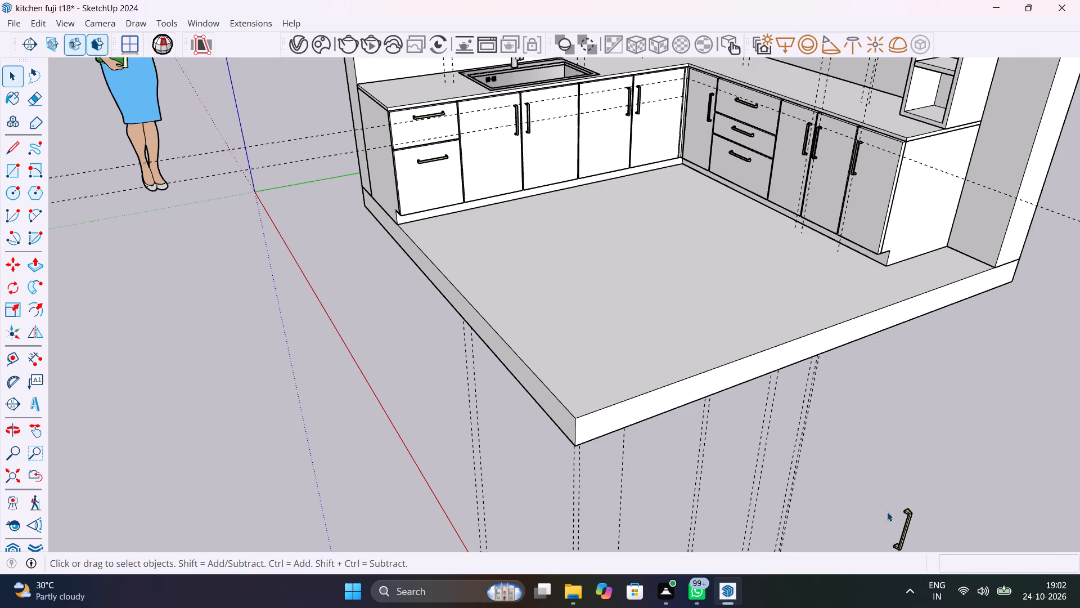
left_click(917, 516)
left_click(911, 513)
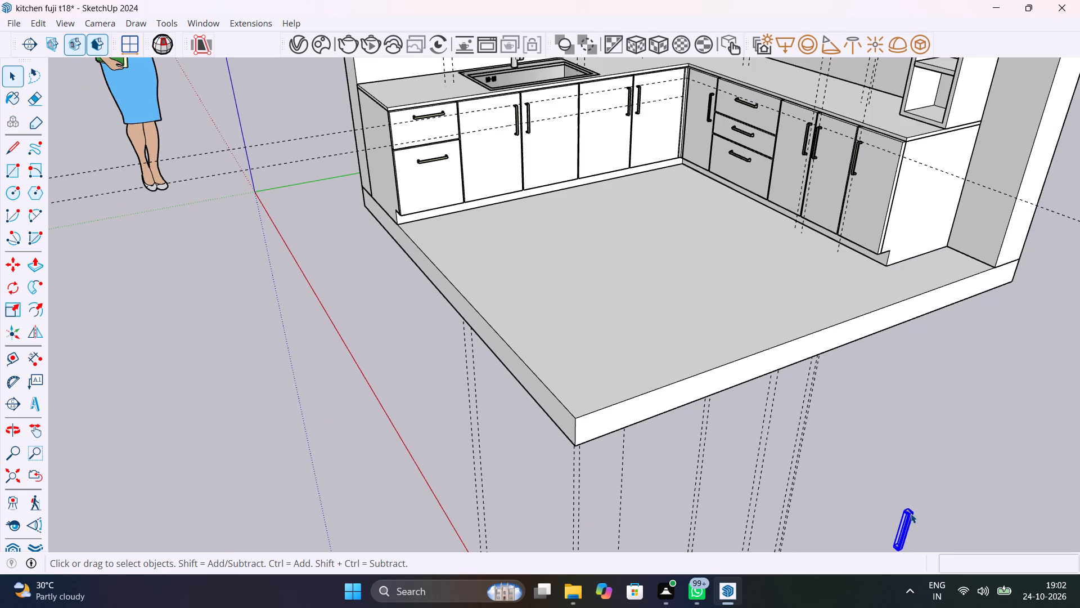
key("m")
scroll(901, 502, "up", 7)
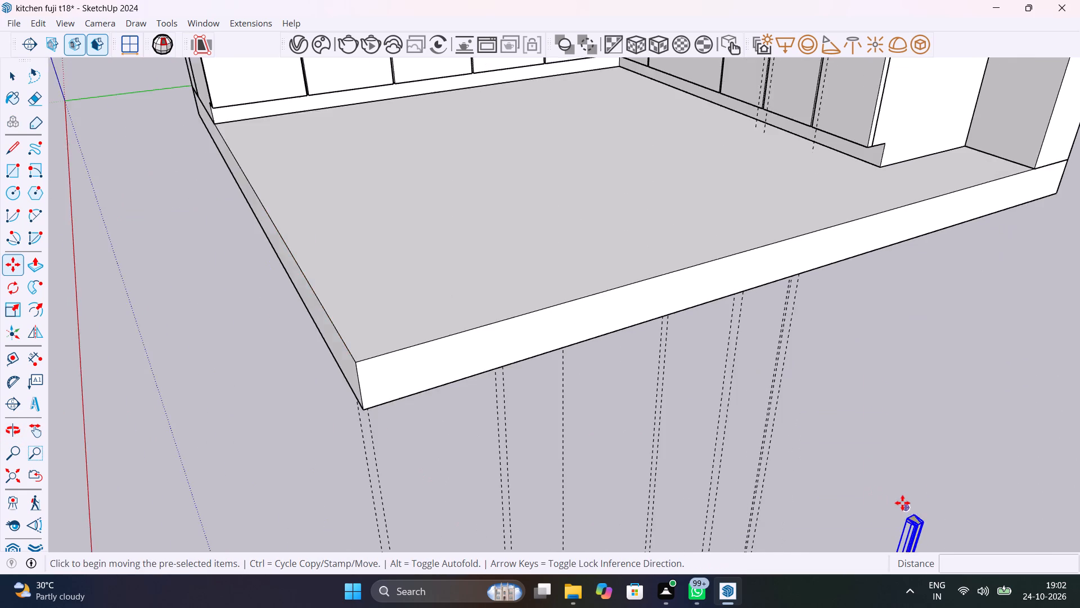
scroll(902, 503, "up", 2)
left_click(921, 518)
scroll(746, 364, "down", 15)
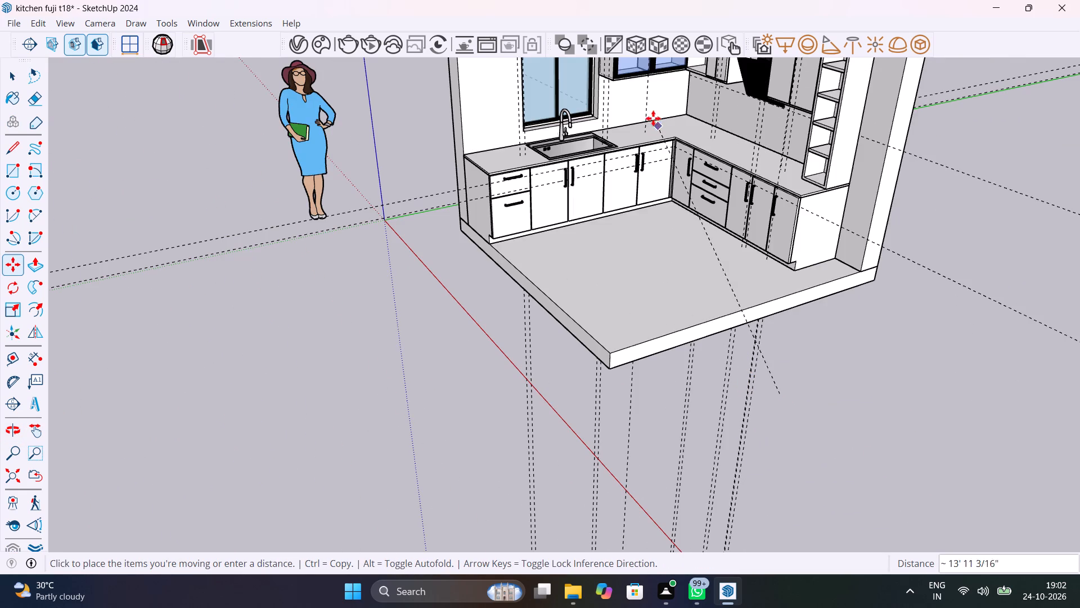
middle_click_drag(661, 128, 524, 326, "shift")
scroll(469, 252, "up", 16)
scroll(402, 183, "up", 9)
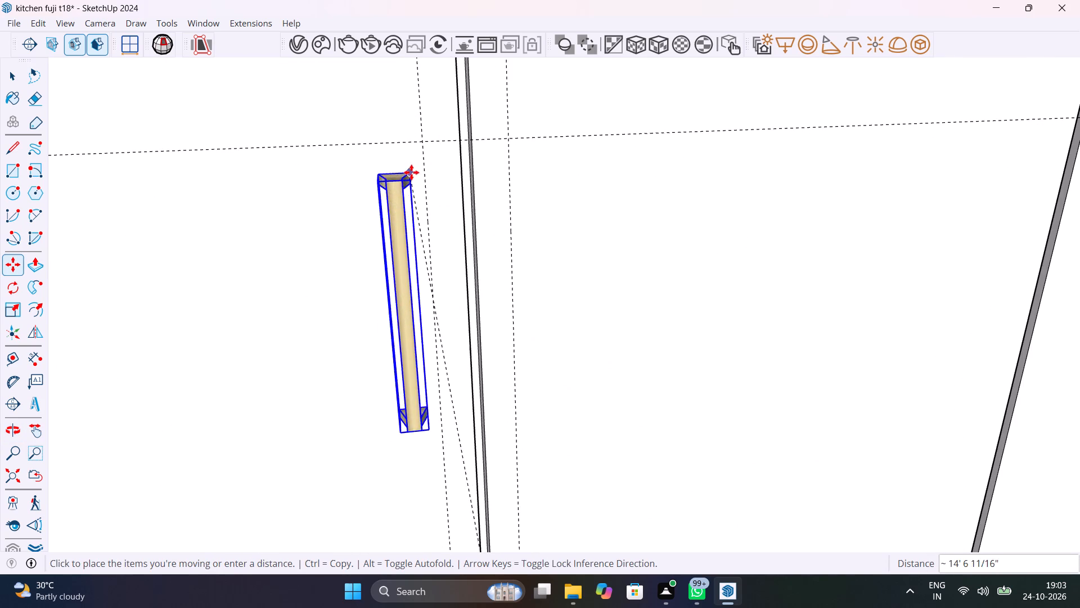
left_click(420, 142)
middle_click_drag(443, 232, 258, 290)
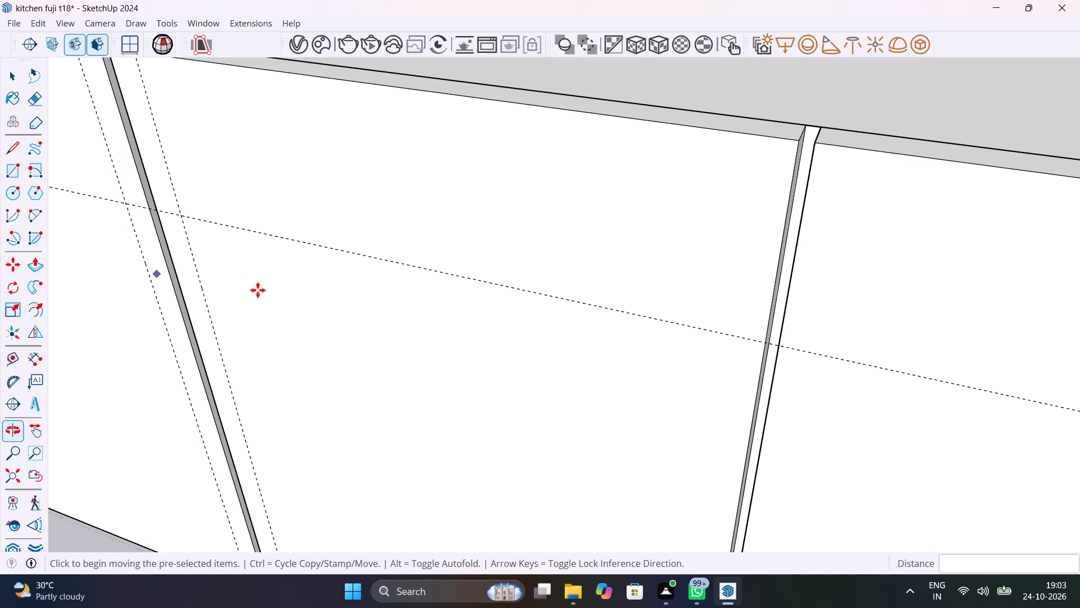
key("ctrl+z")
Copy the spare handle to the crossing of the horizontal and upright guides on the window wall's first upper door.
scroll(172, 258, "down", 6)
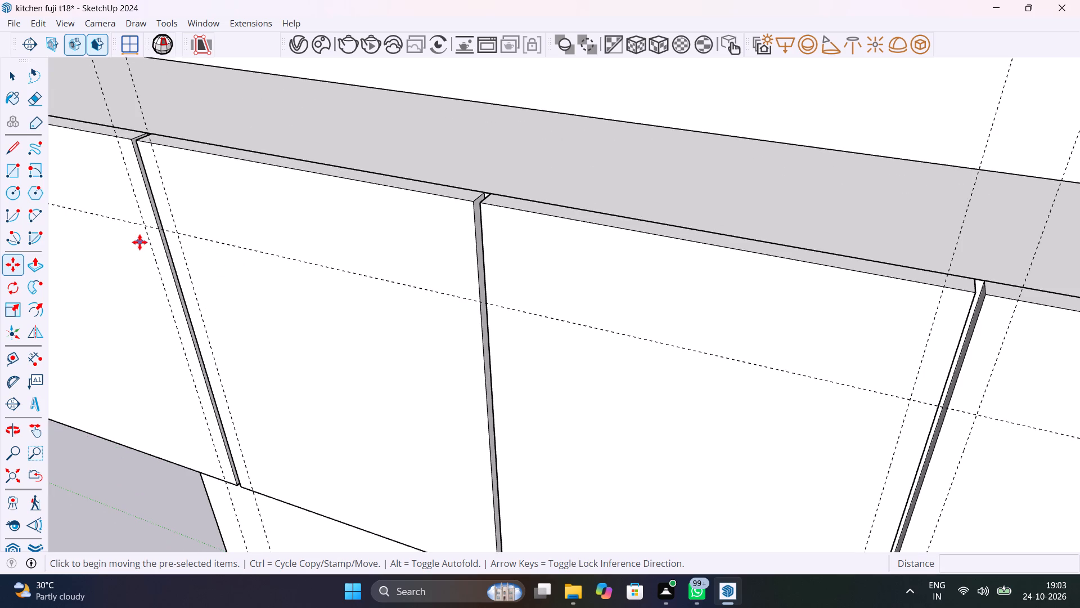
scroll(141, 227, "down", 20)
scroll(141, 227, "down", 6)
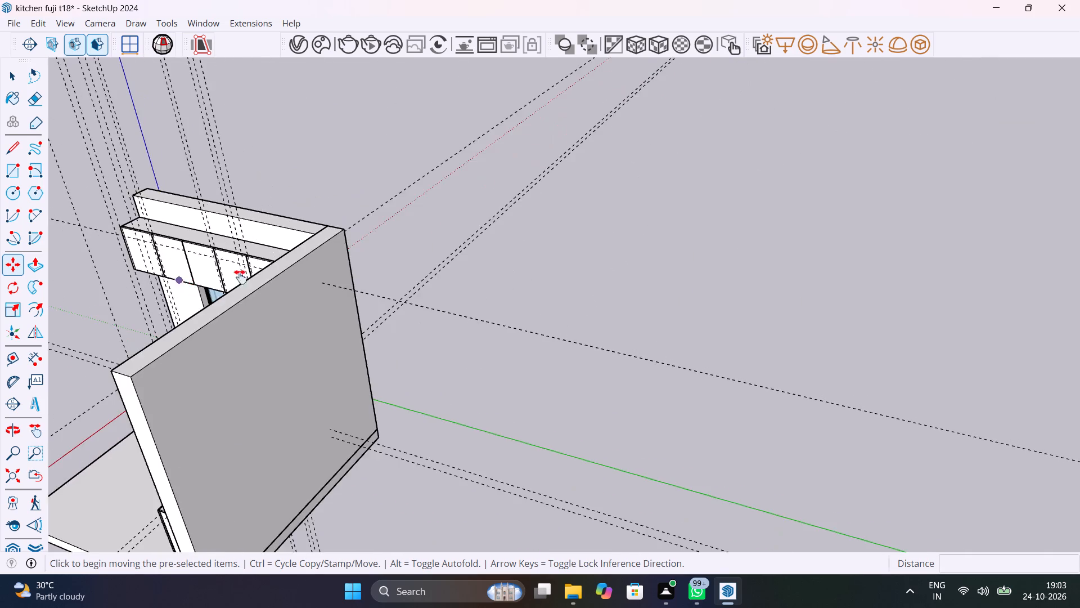
middle_click_drag(217, 281, 534, 198, "shift")
scroll(362, 521, "up", 9)
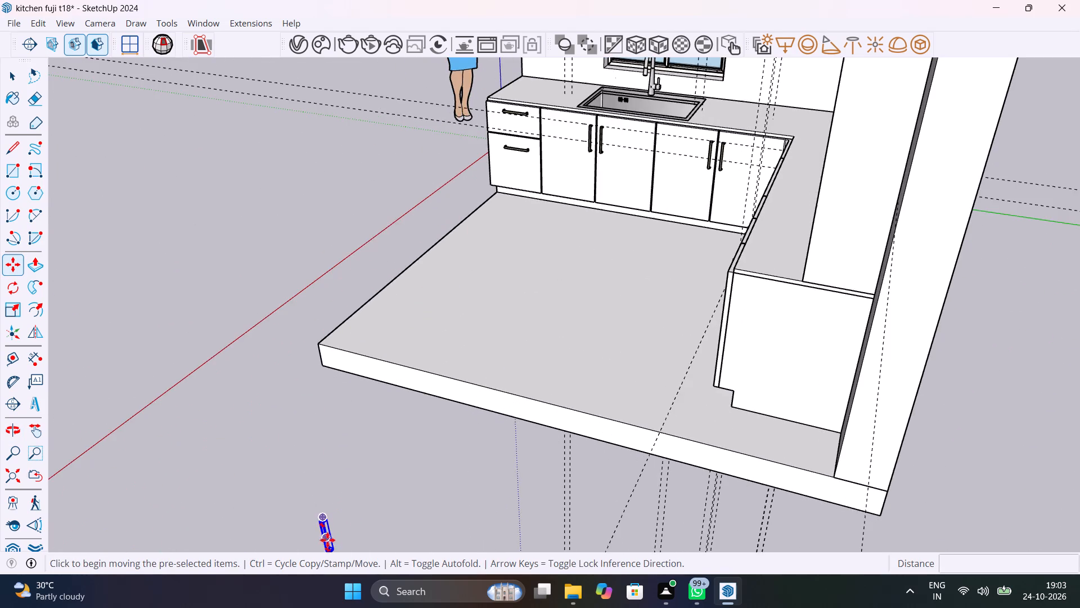
scroll(331, 535, "up", 10)
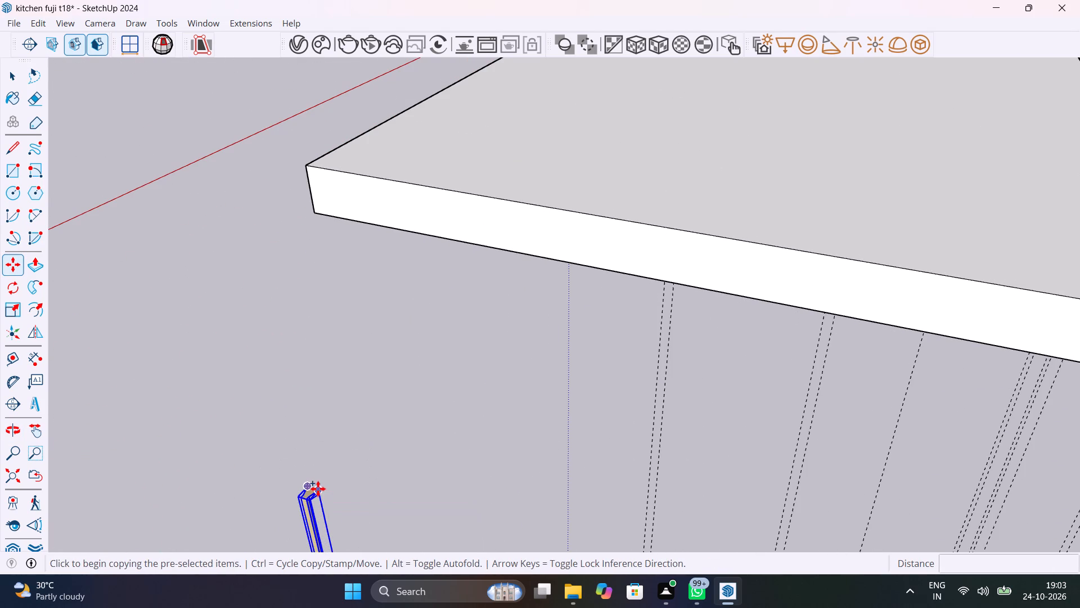
left_click(318, 489)
scroll(325, 404, "down", 20)
scroll(325, 404, "down", 1)
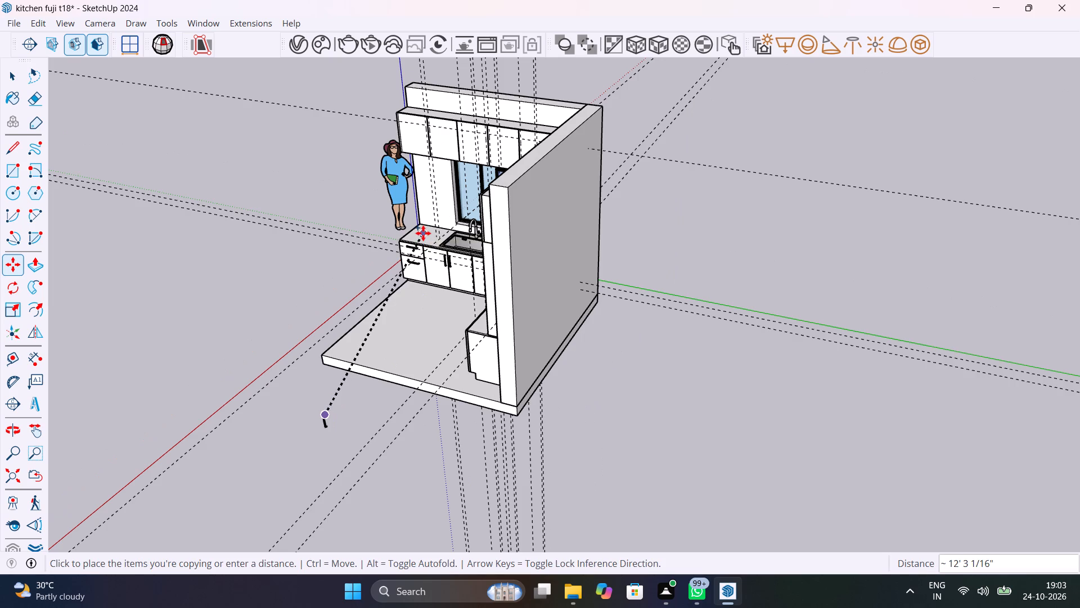
middle_click_drag(423, 233, 493, 415, "shift")
scroll(423, 233, "down", 1, "shift")
scroll(493, 415, "up", 1, "shift")
scroll(552, 386, "up", 17)
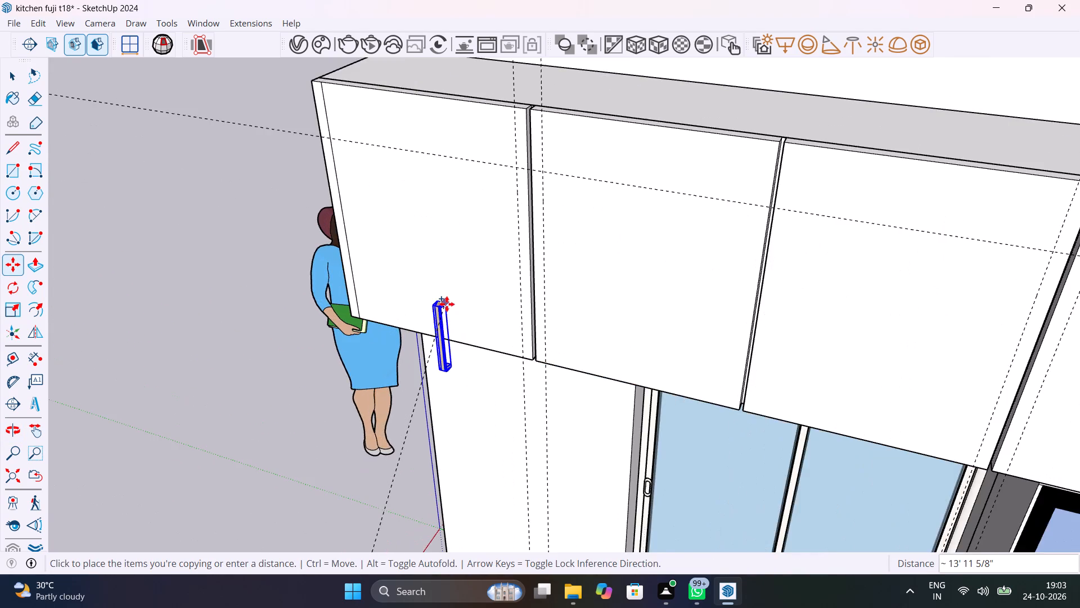
scroll(447, 304, "up", 1)
middle_click_drag(471, 269, 289, 293)
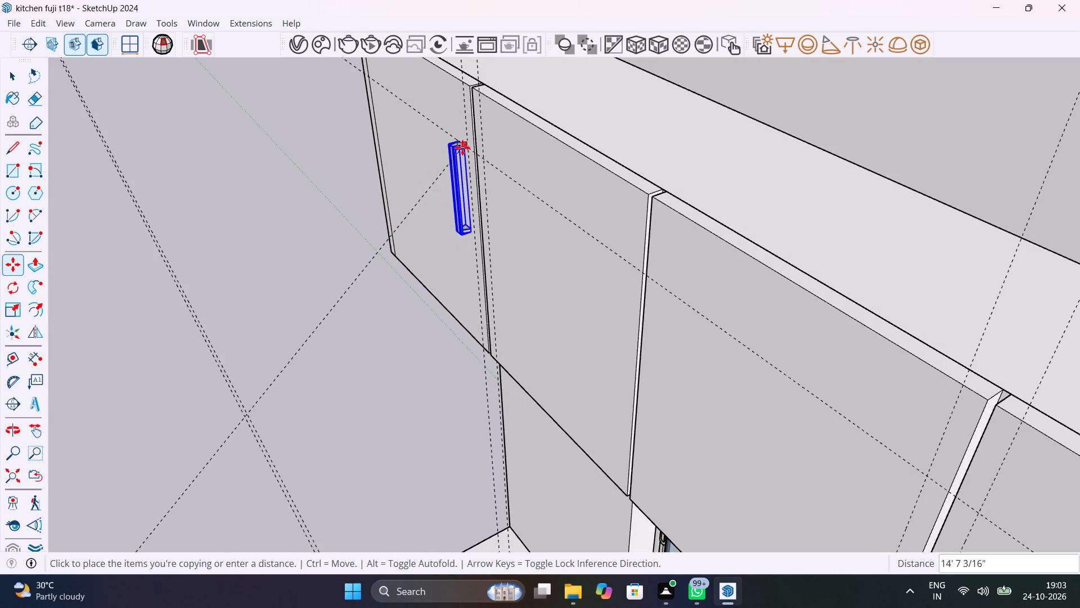
scroll(462, 147, "up", 10)
left_click(476, 149)
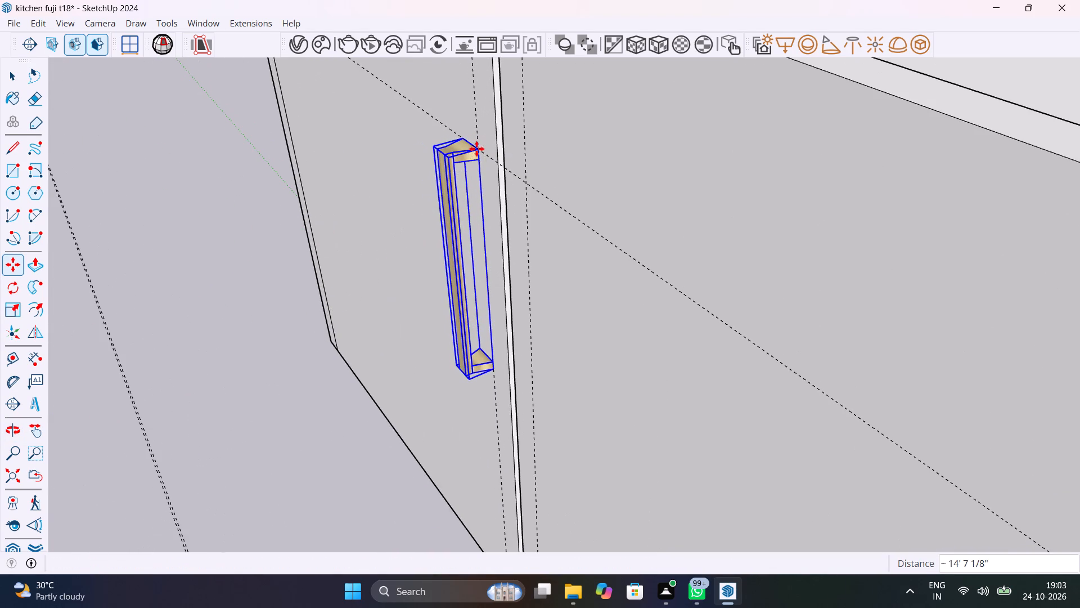
Copy the first upper door's handle along the horizontal guide to the upright guide on the window wall's third upper door.
left_click(479, 152)
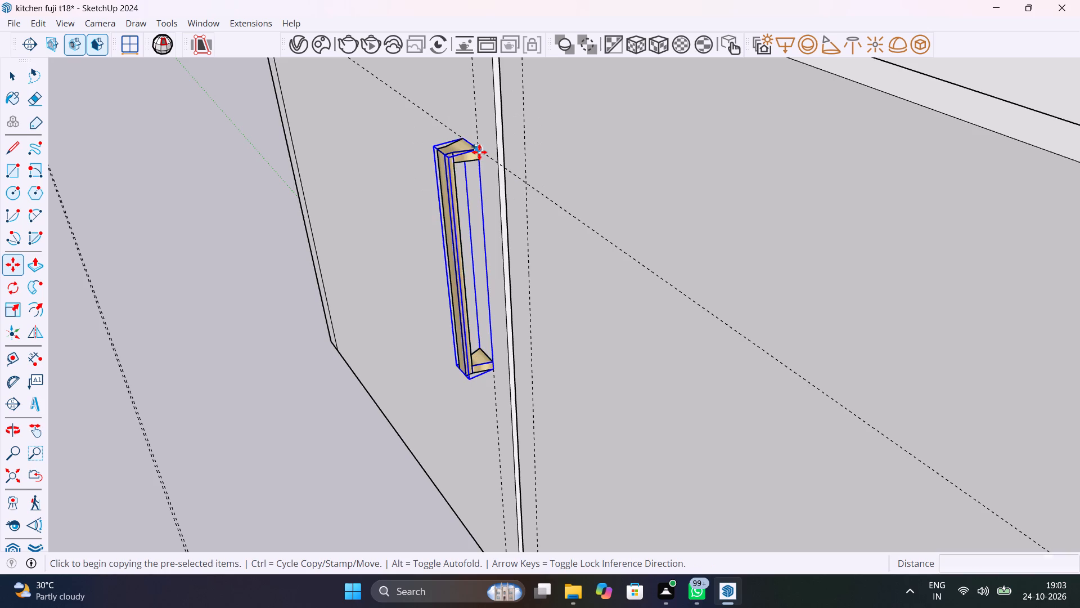
scroll(537, 201, "down", 12)
middle_click_drag(659, 336, 538, 154, "shift")
scroll(813, 254, "up", 8)
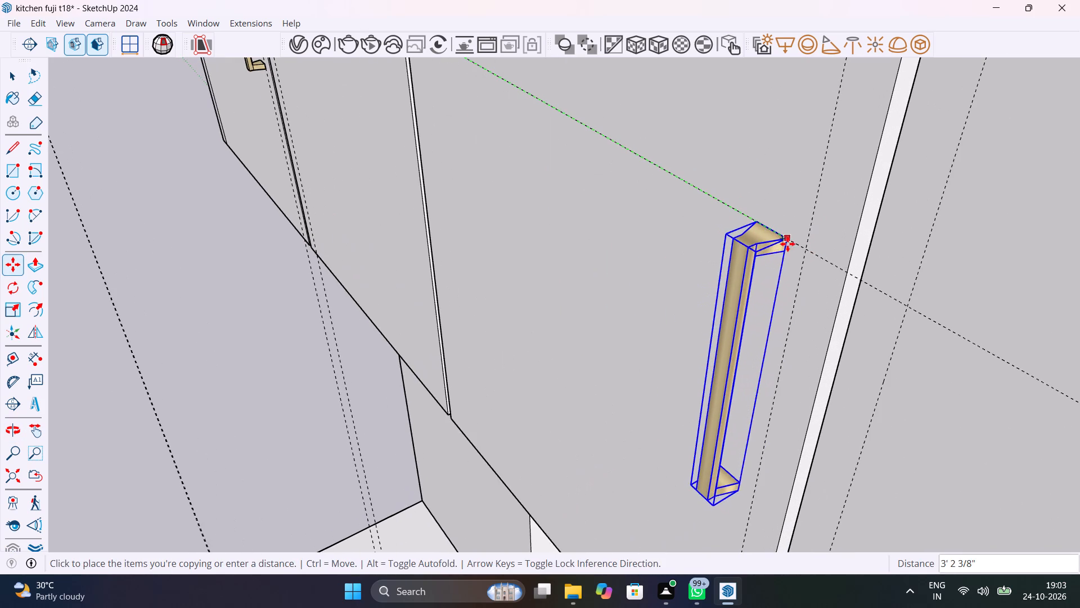
left_click(804, 249)
Copy the third upper door's handle to the guide crossing on the window wall's fourth upper door.
left_click(780, 229)
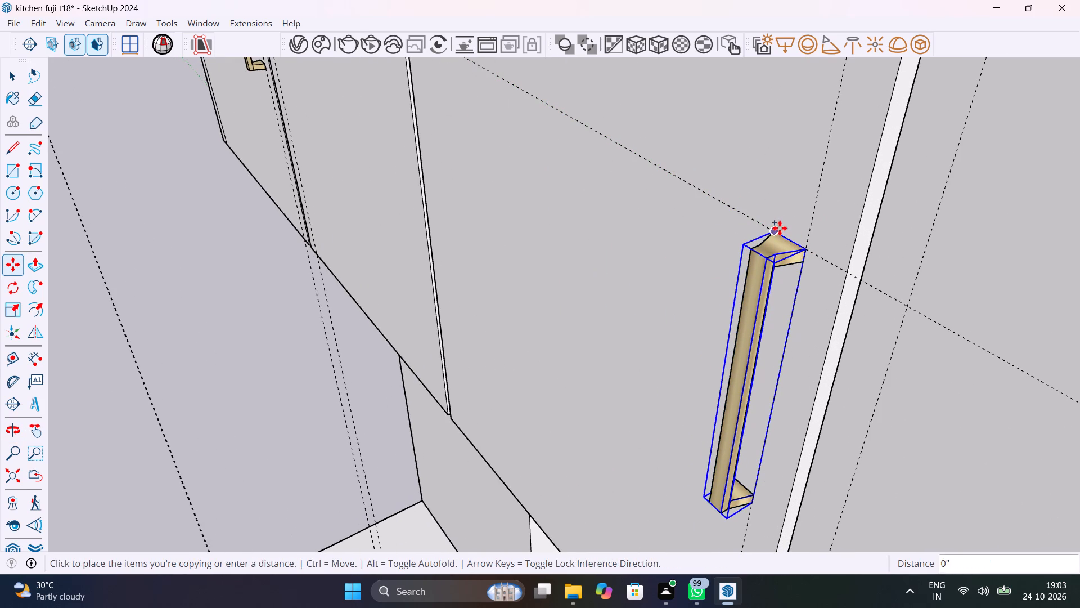
left_click(909, 310)
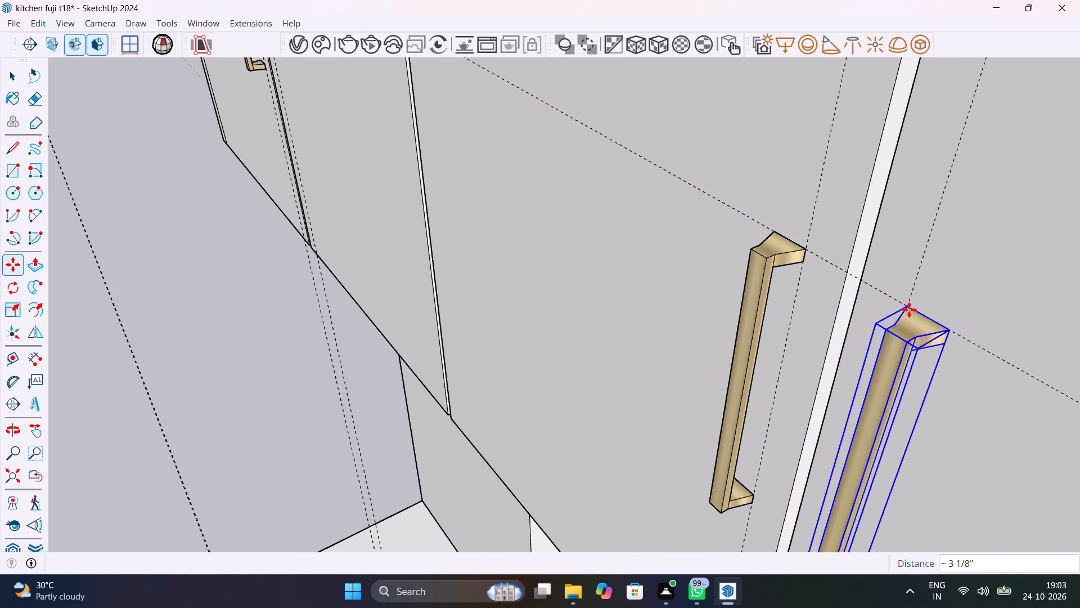
Copy the fourth upper door's handle along the horizontal guide to the upright guide on the window wall's second upper door.
left_click(909, 310)
scroll(692, 208, "down", 12)
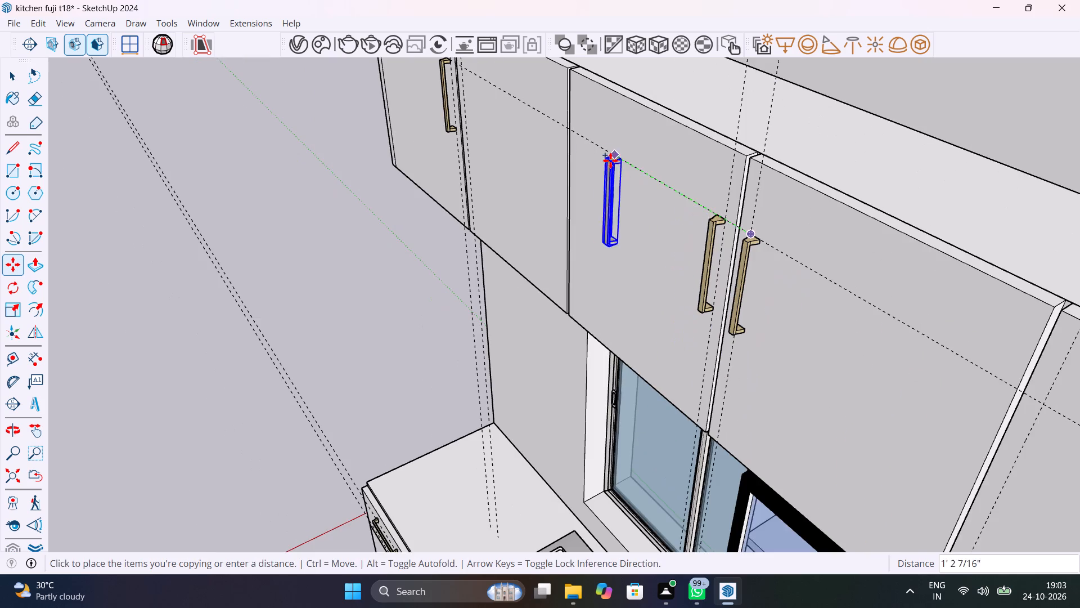
middle_click_drag(584, 146, 875, 332, "shift")
scroll(741, 236, "up", 14)
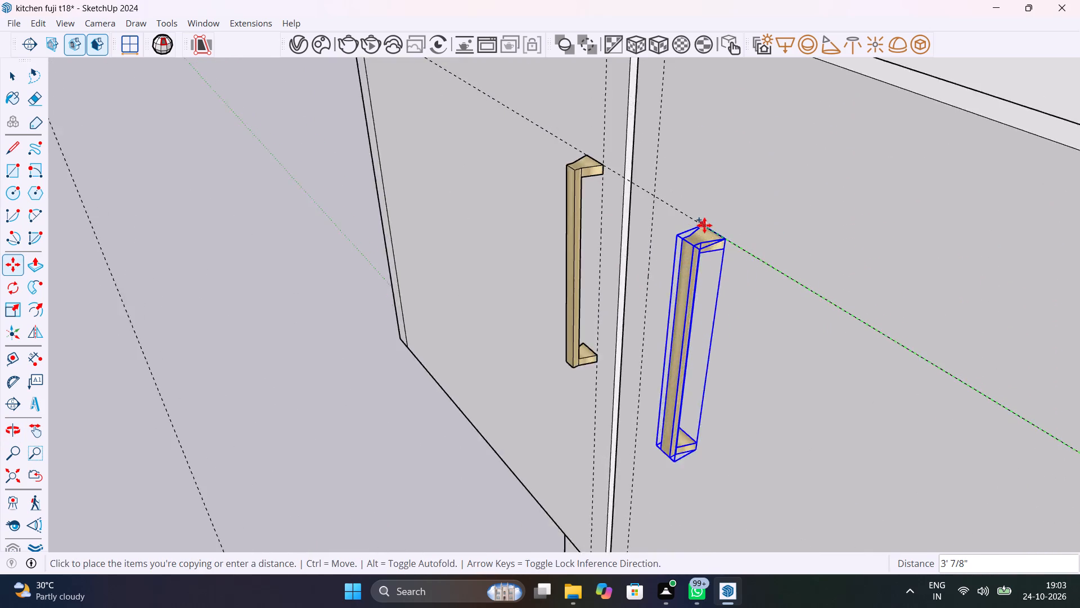
scroll(704, 225, "up", 3)
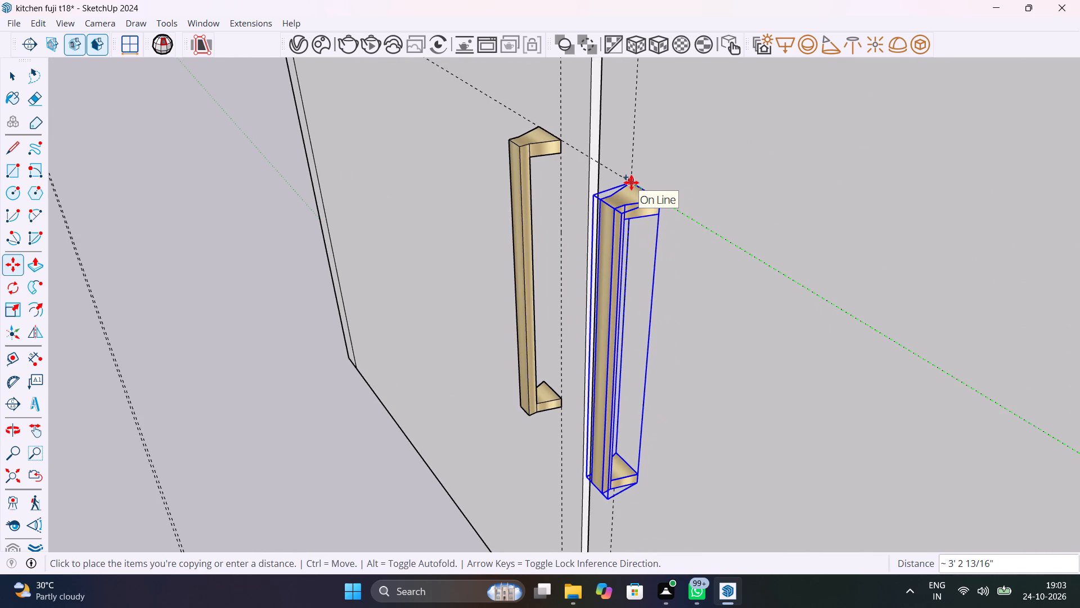
left_click(631, 182)
scroll(692, 264, "down", 20)
scroll(692, 264, "down", 1)
key("space")
left_click(535, 304)
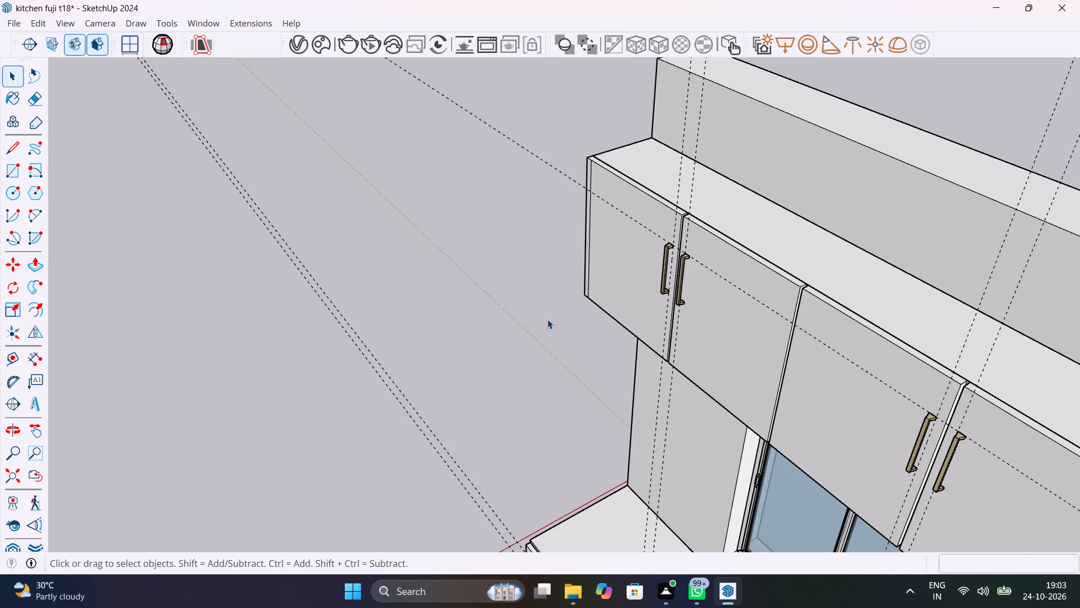
Delete all construction guides from the model.
scroll(547, 319, "down", 1)
middle_click_drag(547, 319, 772, 323)
scroll(583, 278, "down", 11)
middle_click_drag(577, 310, 859, 305)
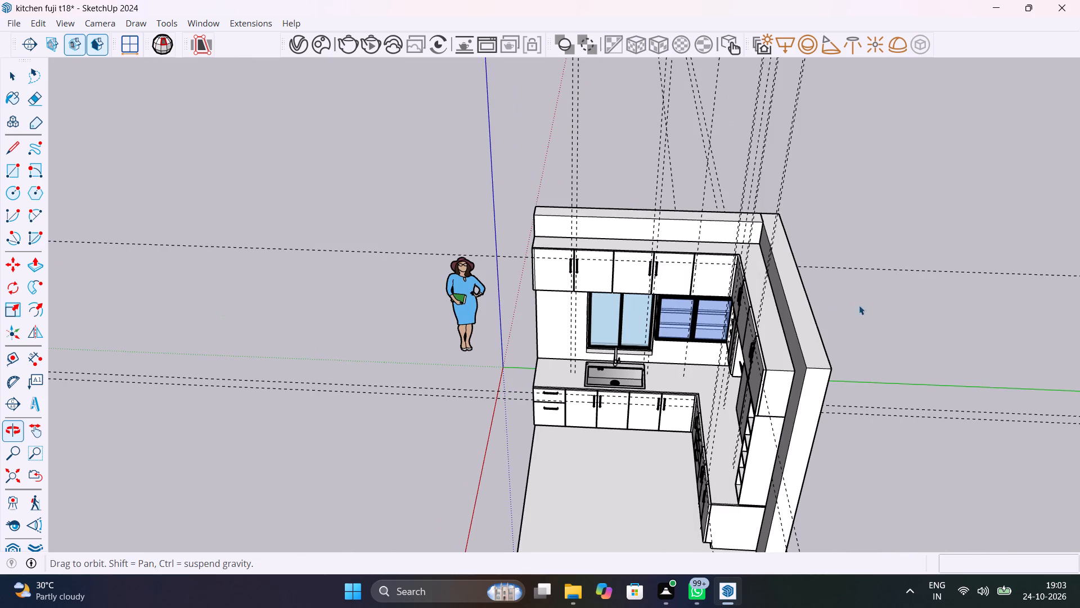
middle_click_drag(600, 294, 636, 279, "shift")
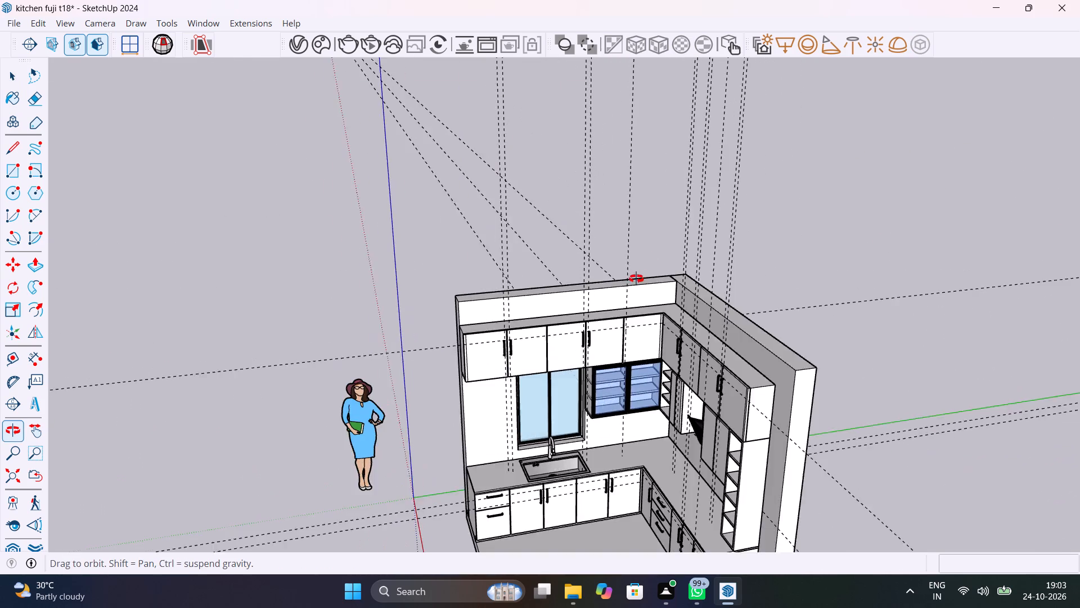
middle_click_drag(636, 279, 646, 257, "shift")
scroll(646, 258, "down", 6)
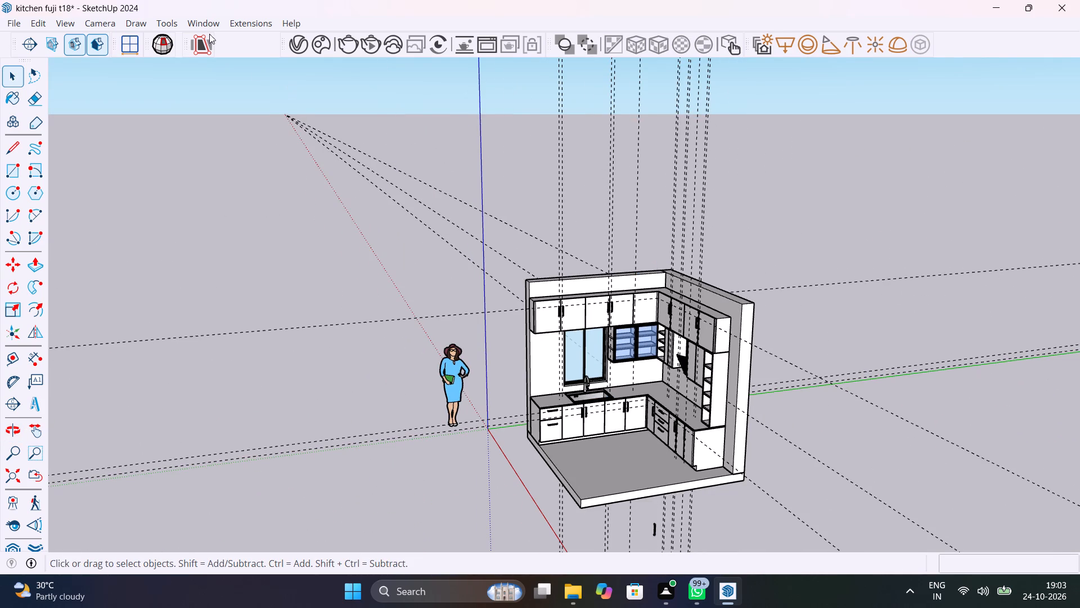
left_click(45, 24)
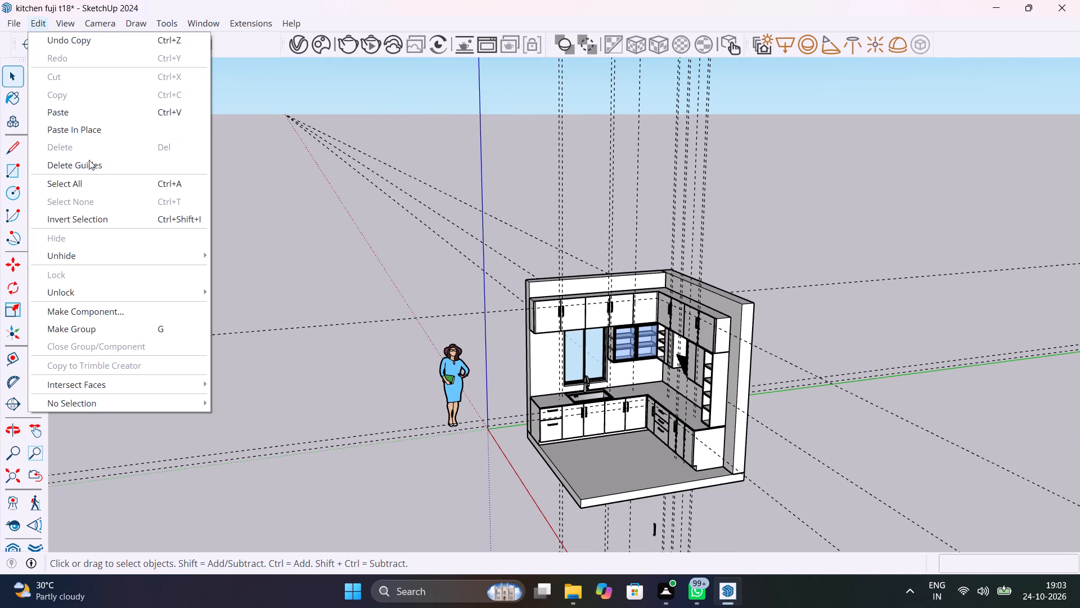
left_click(93, 162)
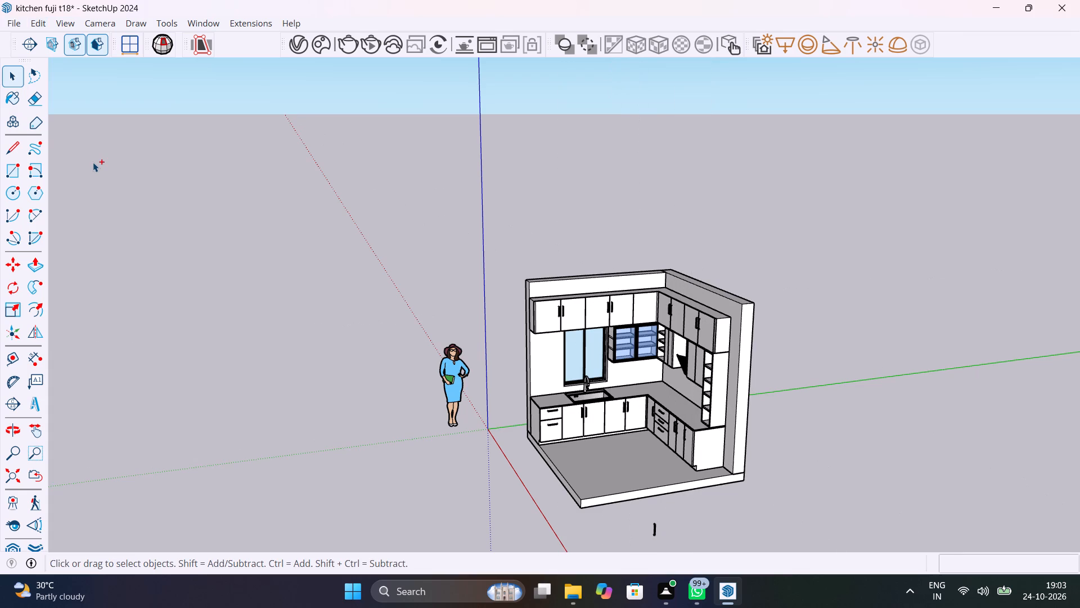
Save the kitchen model.
key("ctrl+s")
Delete the spare handle standing outside the kitchen floor slab.
middle_click_drag(622, 462, 514, 292, "shift")
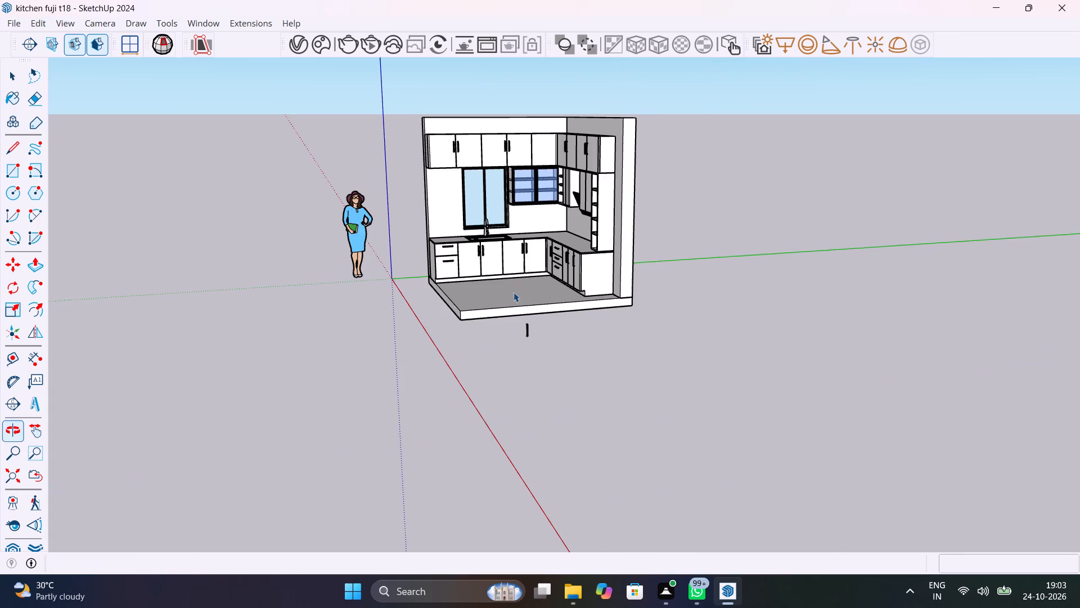
scroll(552, 364, "up", 4)
left_click(555, 357)
left_click_drag(502, 303, 516, 310)
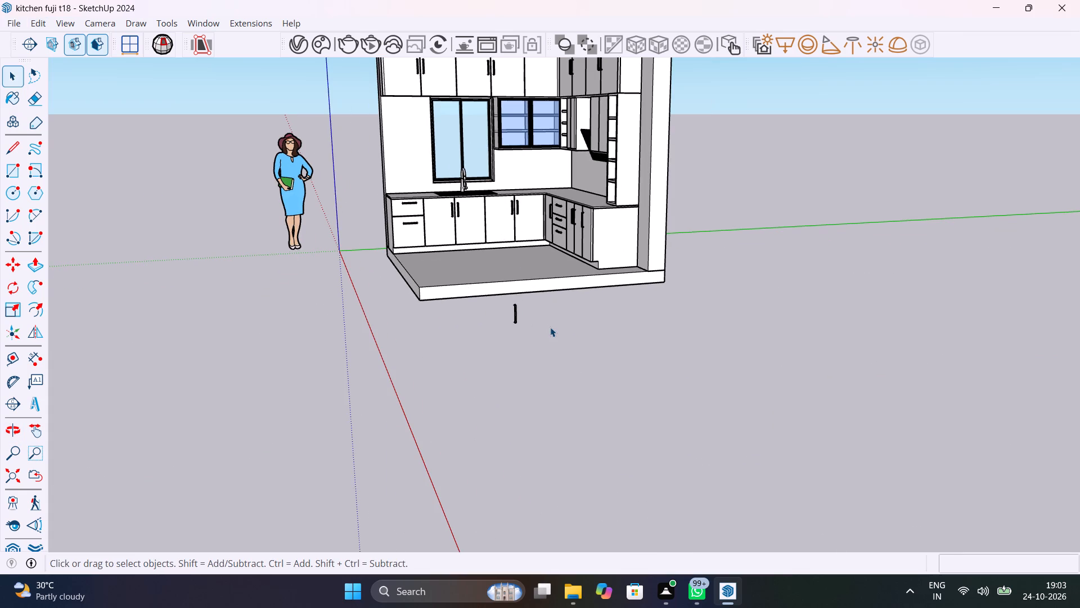
left_click(550, 327)
left_click_drag(541, 351, 487, 302)
key("Delete")
Examine the kitchen's cabinets, drawers and handles on both walls from several angles.
scroll(570, 289, "down", 5)
middle_click_drag(573, 286, 723, 348)
scroll(596, 198, "up", 11)
middle_click_drag(532, 257, 619, 279, "shift")
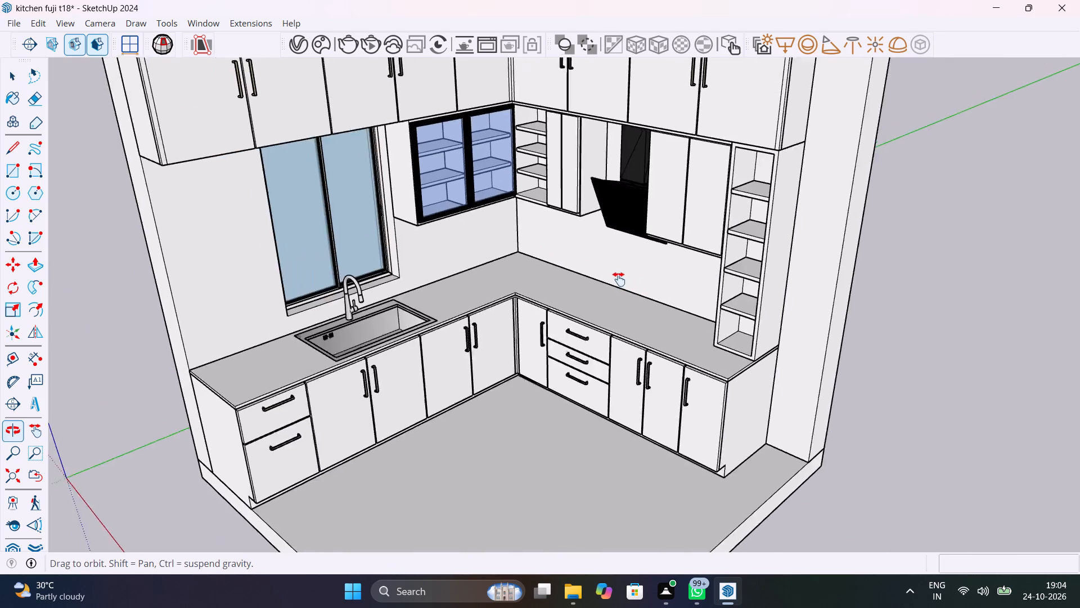
middle_click_drag(619, 279, 750, 330, "shift")
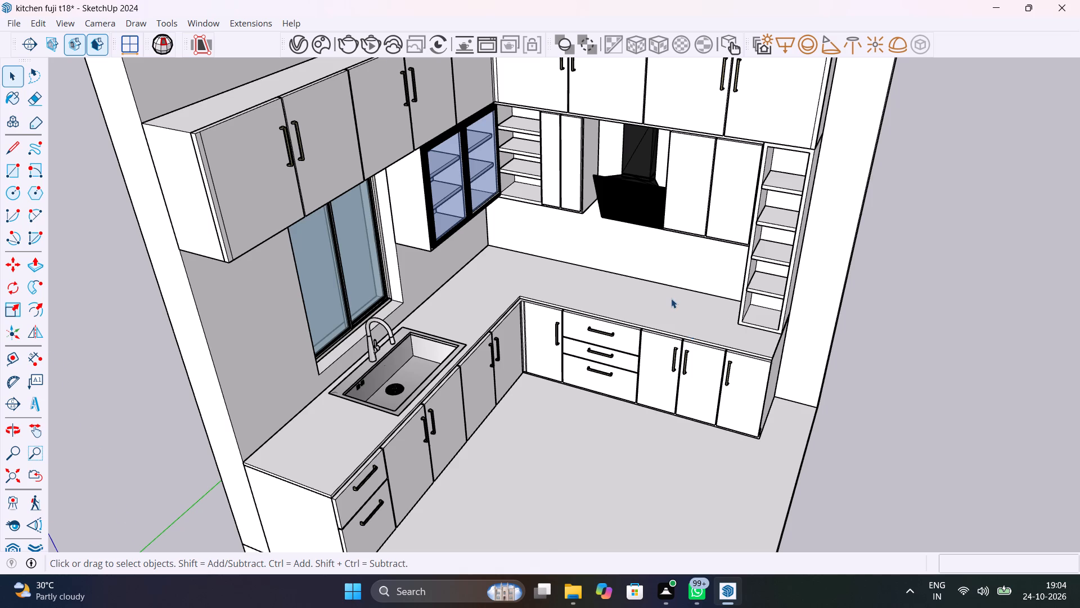
scroll(671, 298, "down", 5)
middle_click_drag(703, 315, 535, 268)
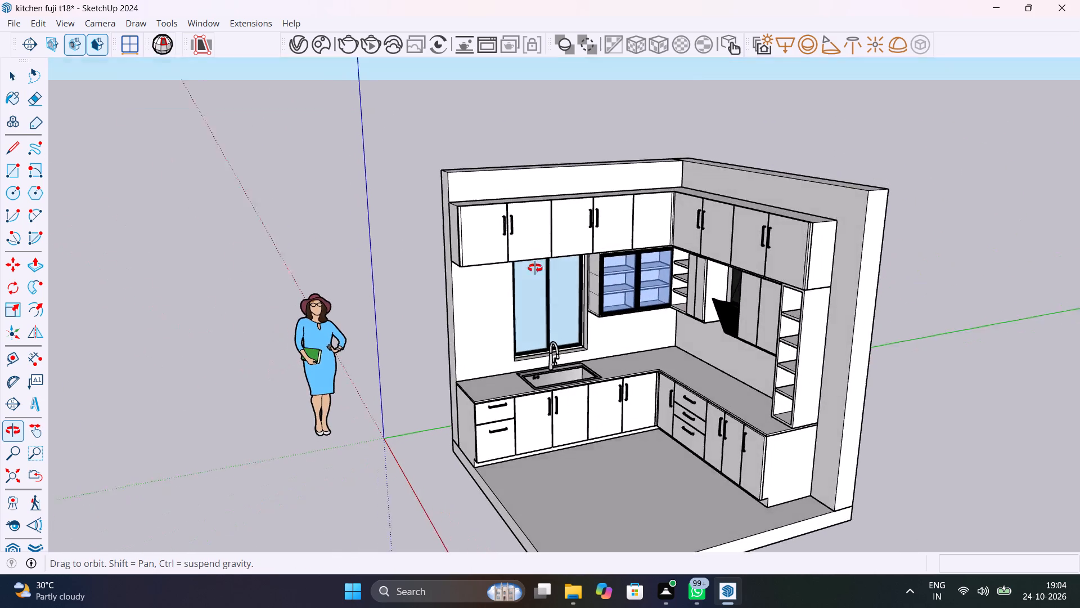
middle_click_drag(535, 268, 560, 292)
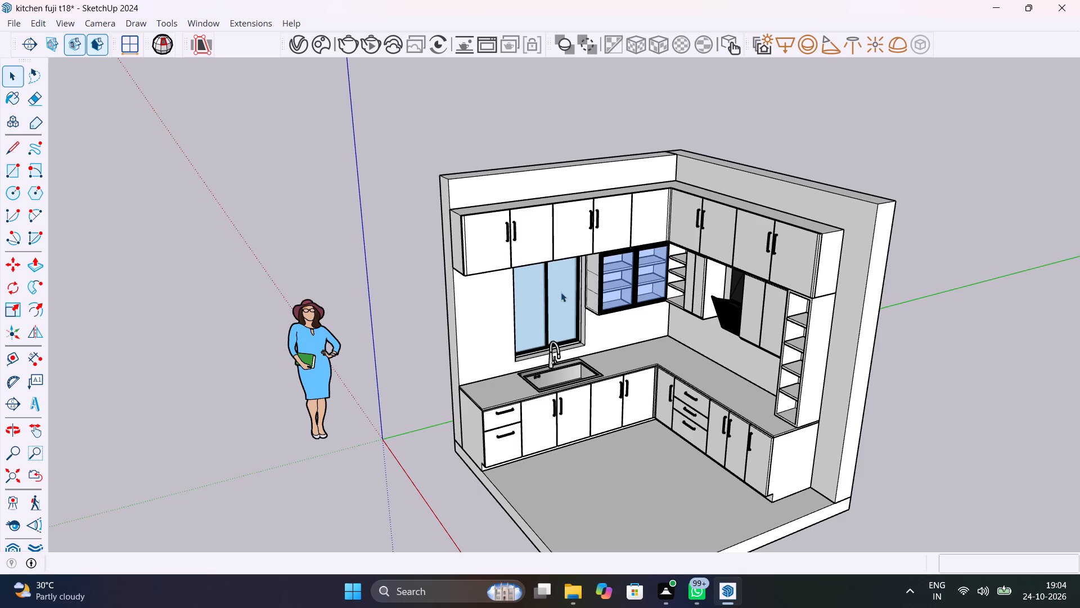
scroll(588, 312, "down", 3)
middle_click_drag(634, 339, 704, 345)
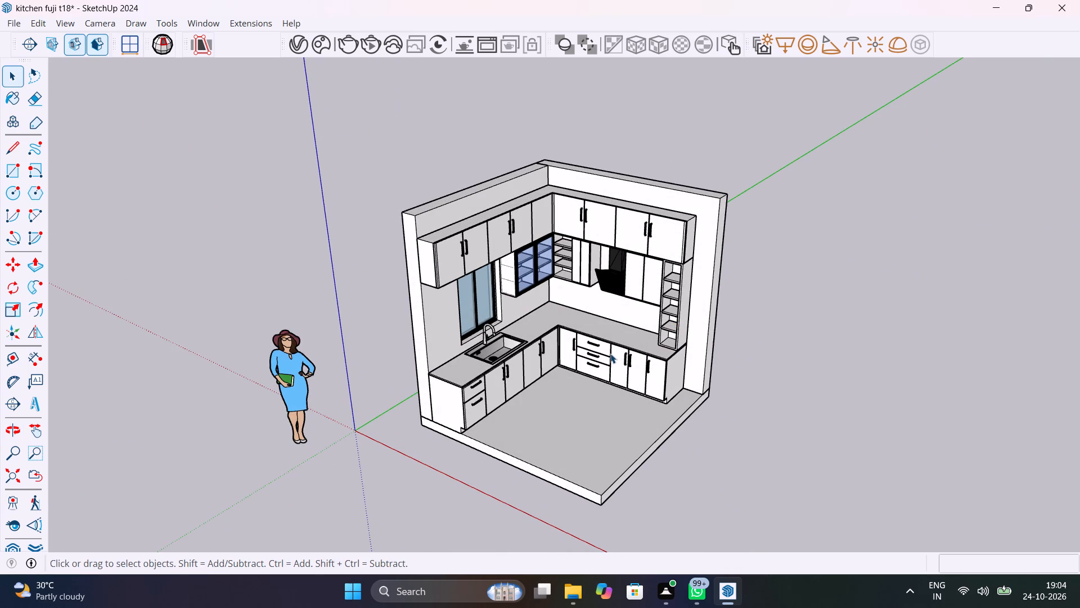
scroll(573, 336, "up", 4)
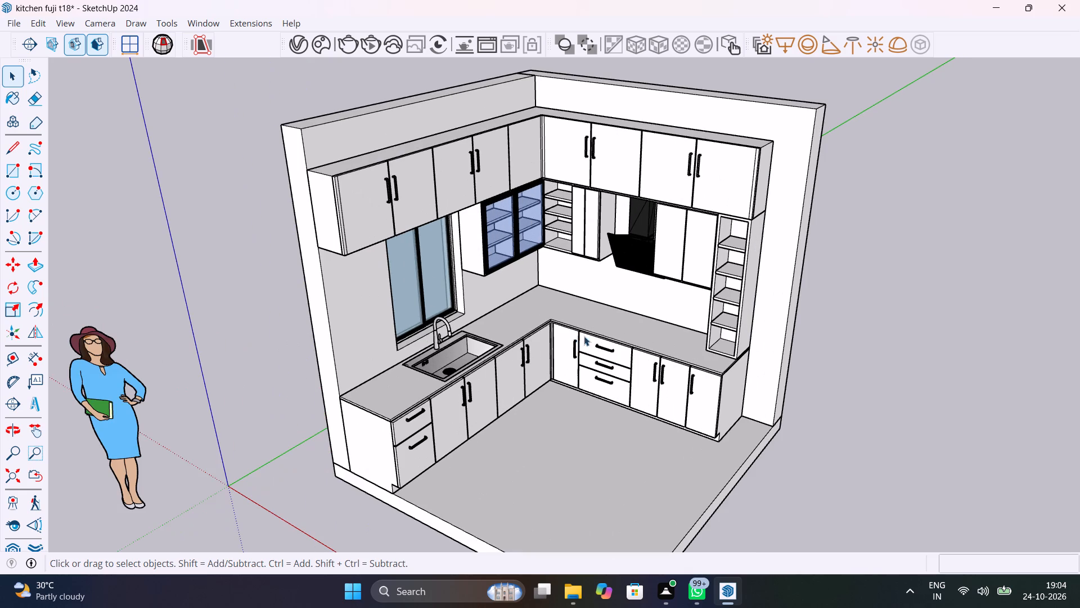
Search 3D Warehouse for "stove" in place of the previous handle search.
left_click(195, 24)
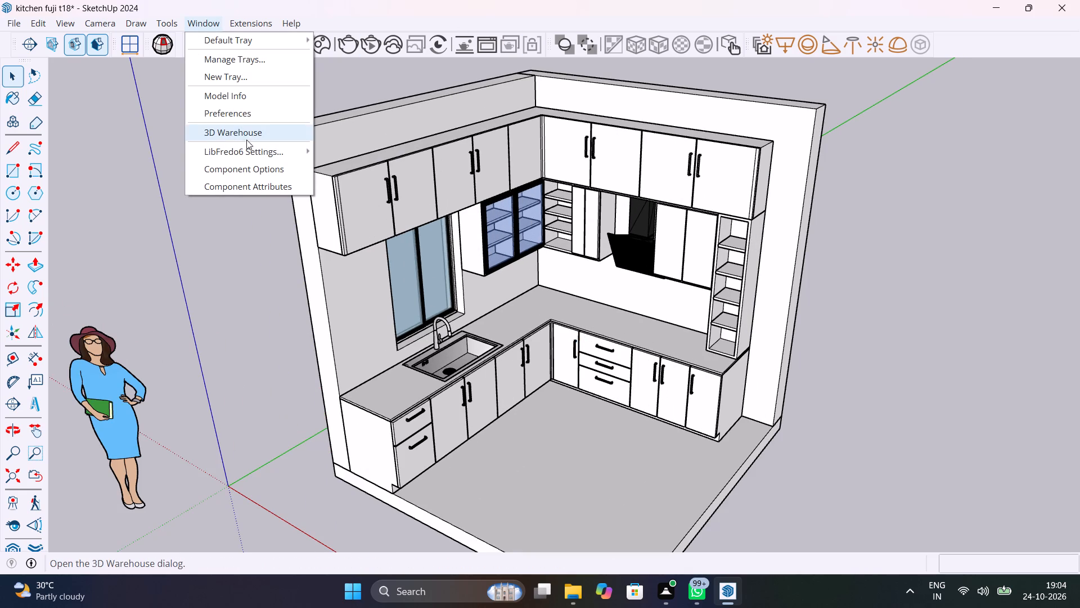
left_click(251, 137)
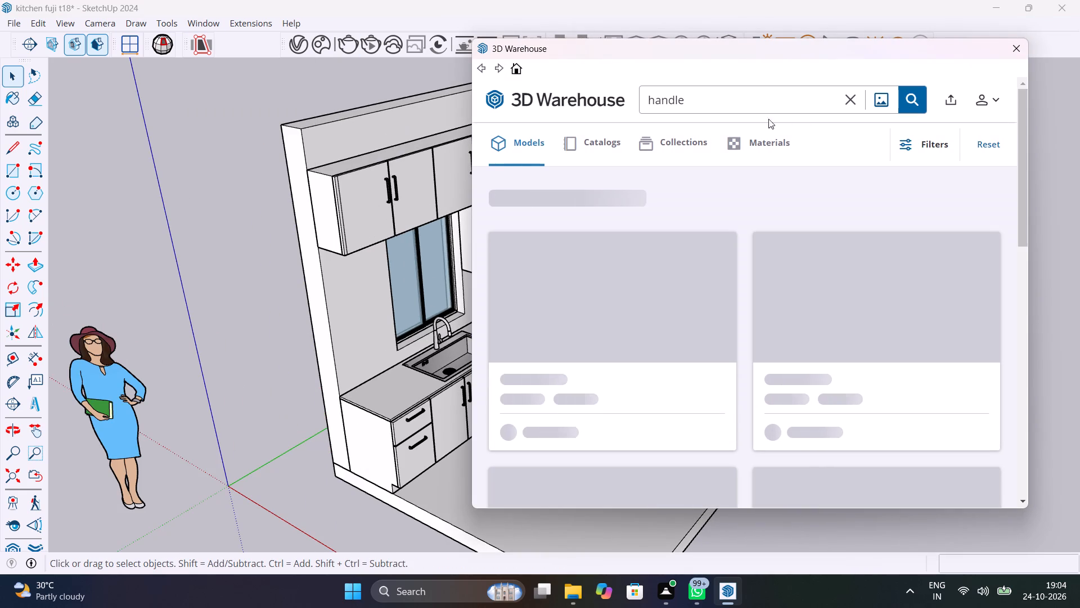
left_click(852, 102)
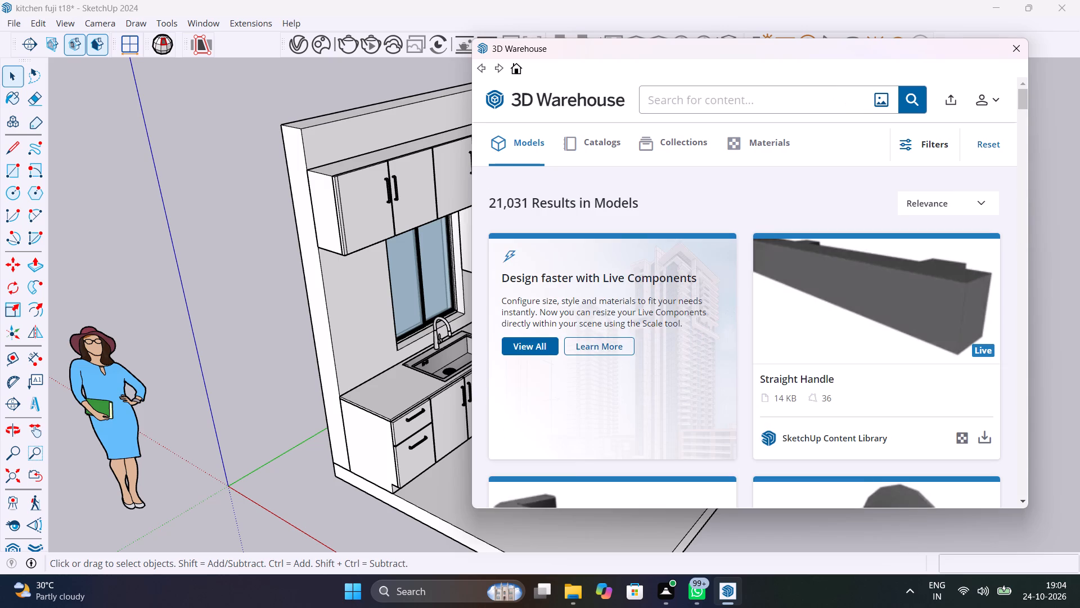
left_click(785, 101)
type("sti")
key("BackSpace")
type("ove")
key("Return")
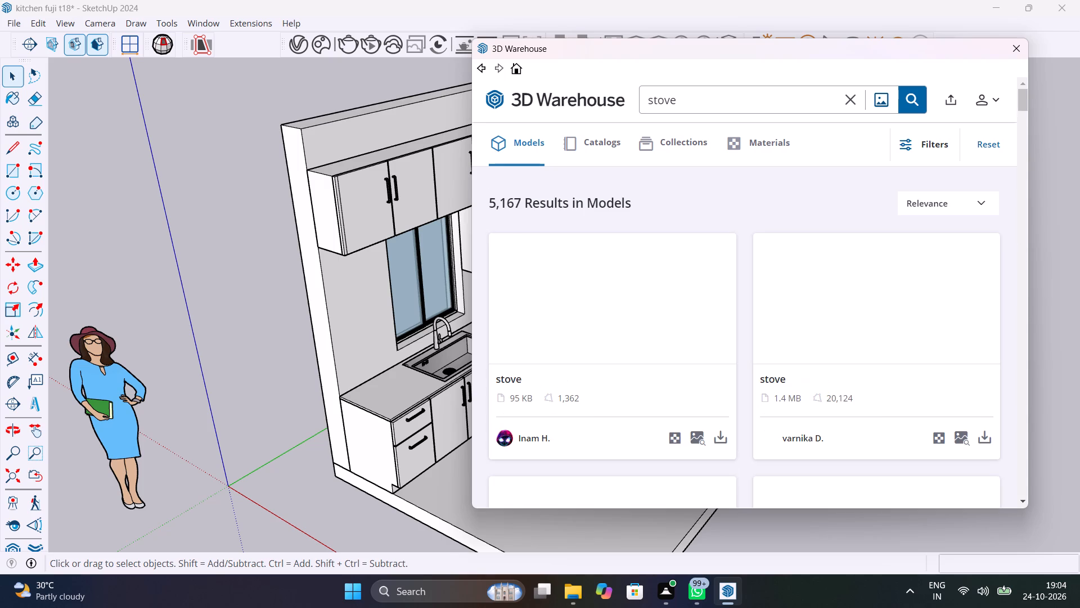
Browse the stove models in the search results for a cooktop suited to the kitchen counter.
scroll(785, 102, "up", 1)
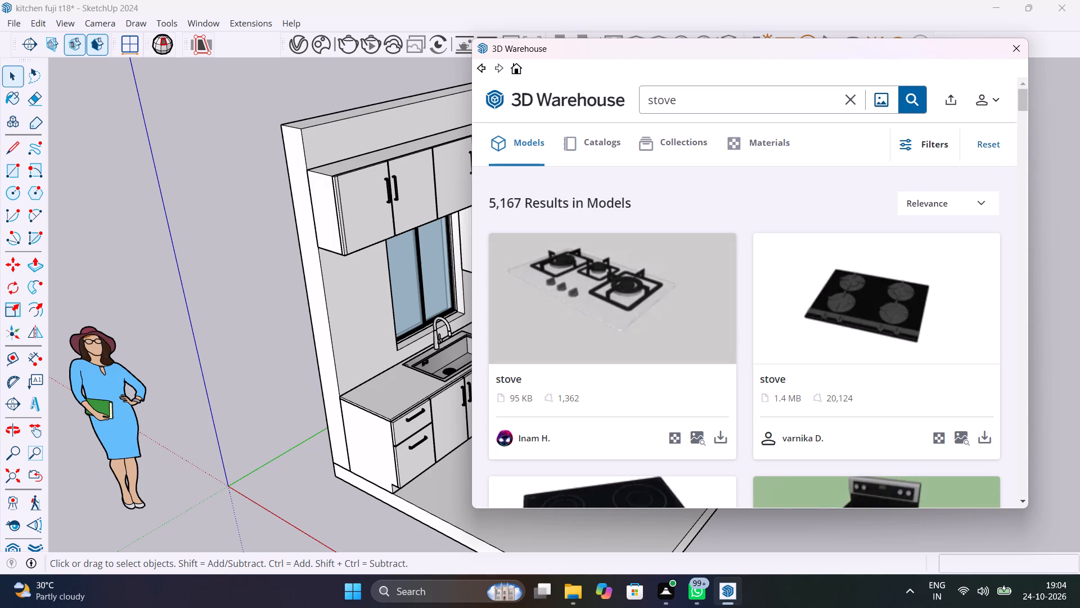
scroll(785, 102, "down", 5)
scroll(807, 180, "up", 1)
scroll(807, 180, "down", 1)
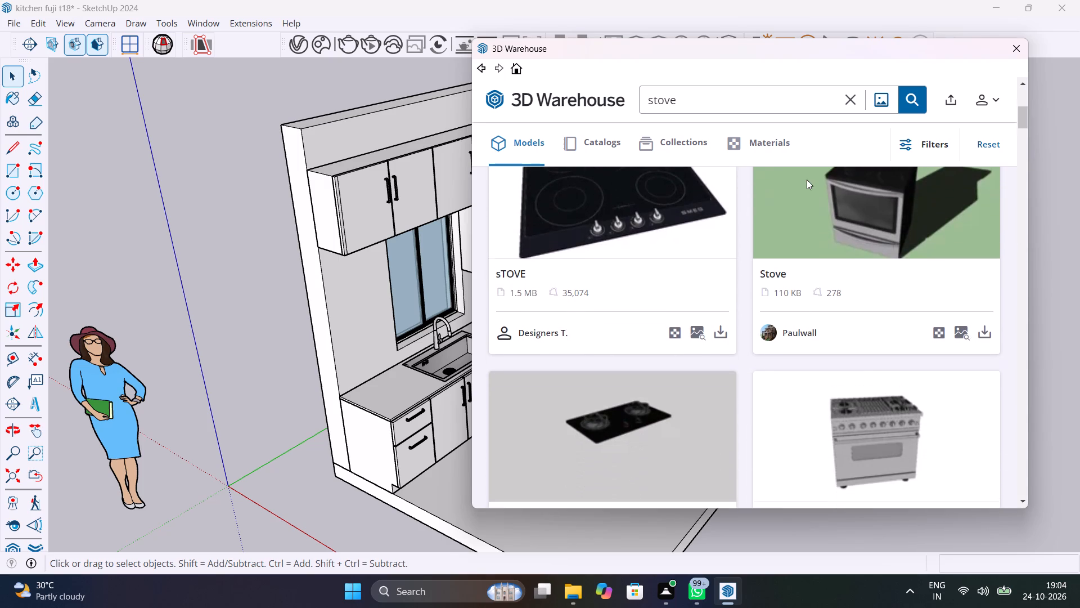
scroll(715, 291, "down", 2)
scroll(722, 410, "down", 6)
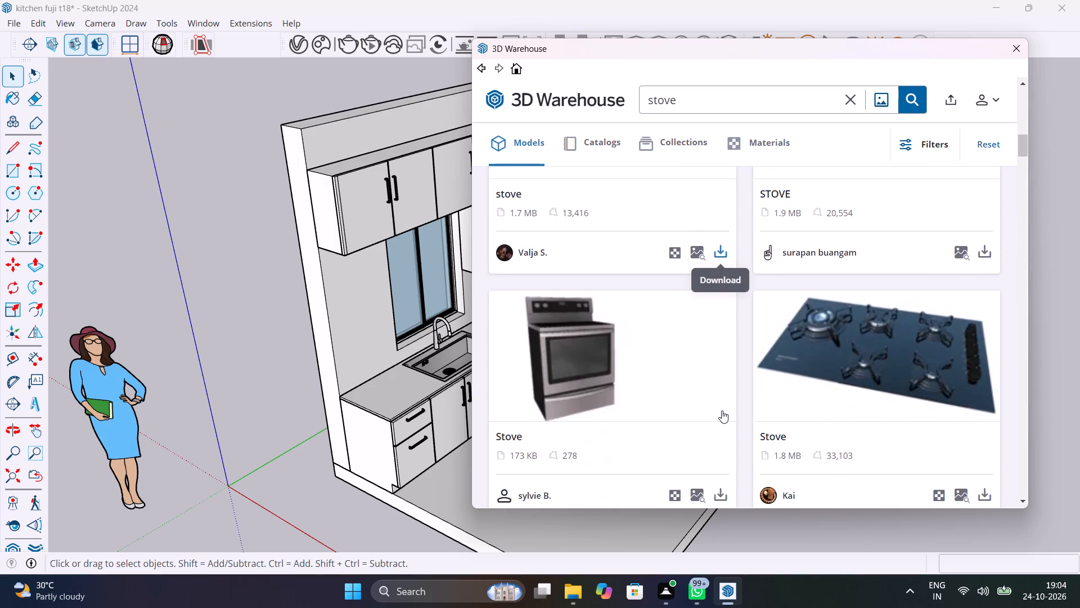
scroll(722, 410, "down", 9)
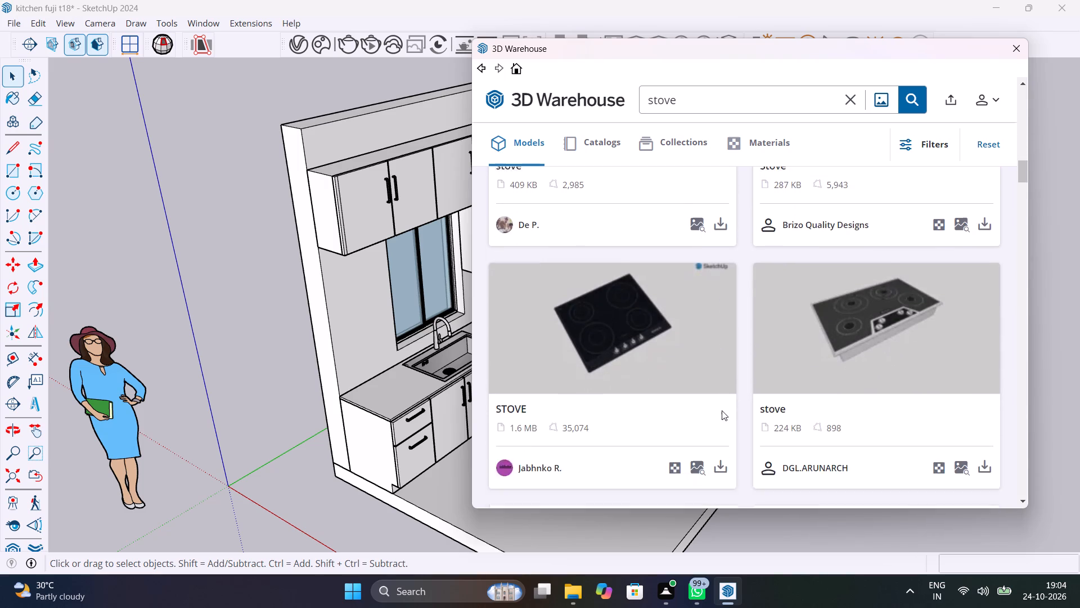
scroll(722, 410, "down", 9)
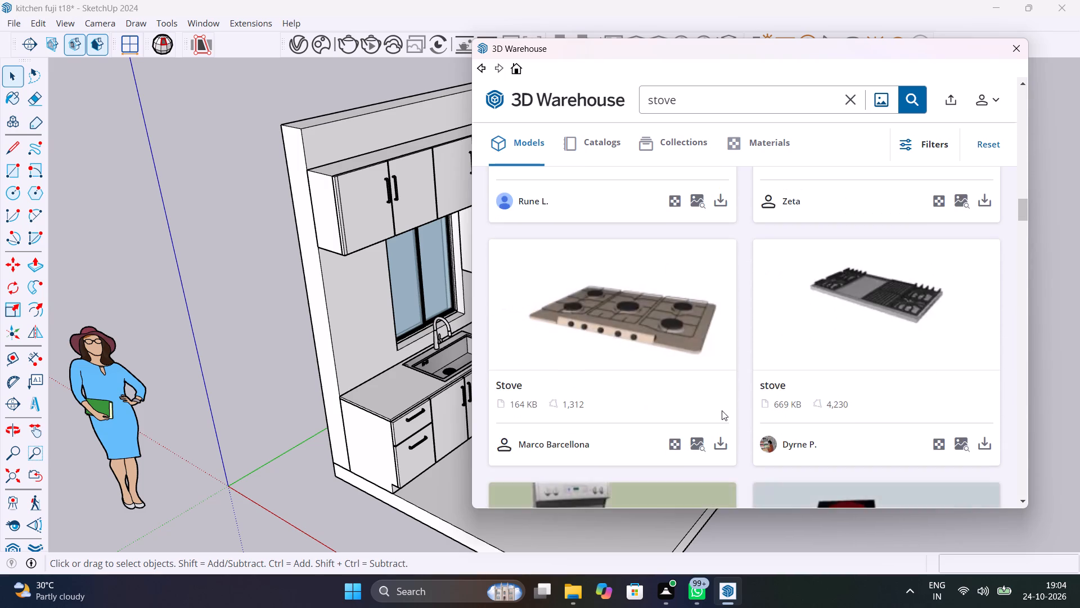
scroll(722, 410, "up", 17)
scroll(722, 410, "up", 4)
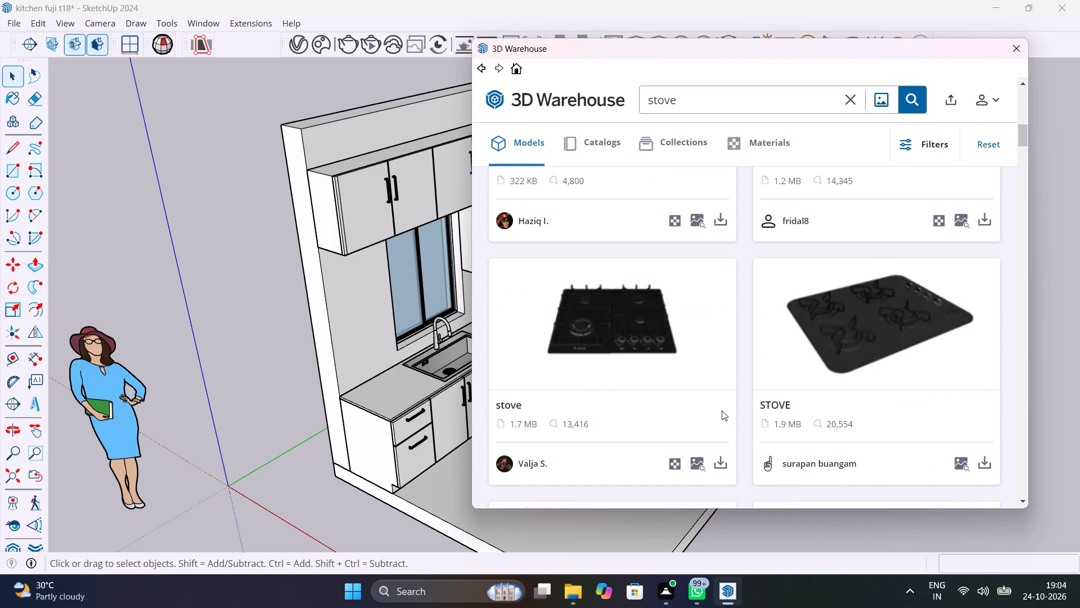
scroll(722, 410, "up", 6)
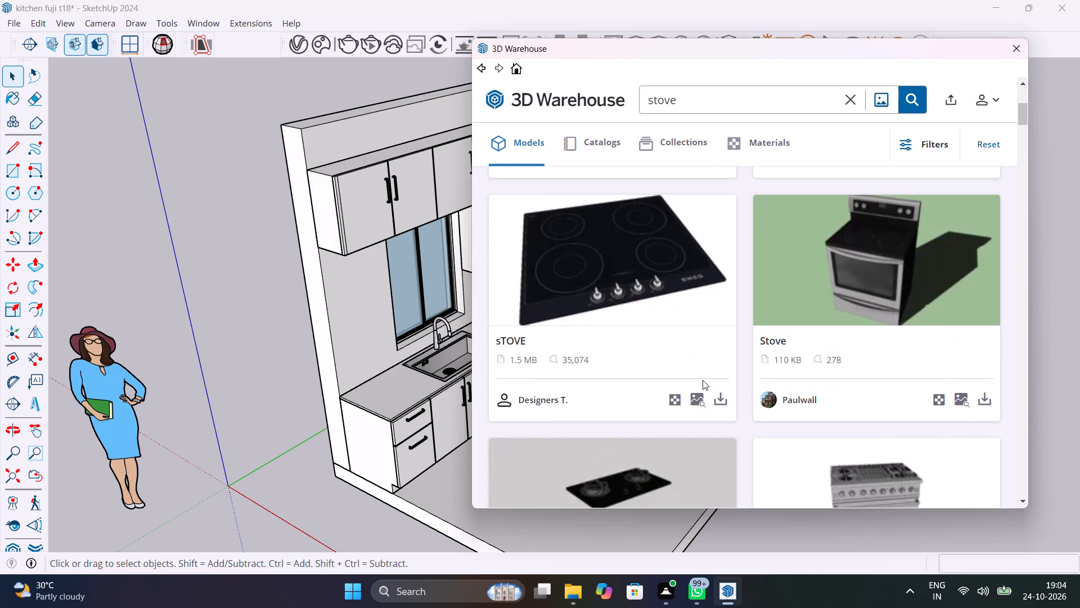
scroll(703, 380, "up", 9)
scroll(703, 380, "down", 8)
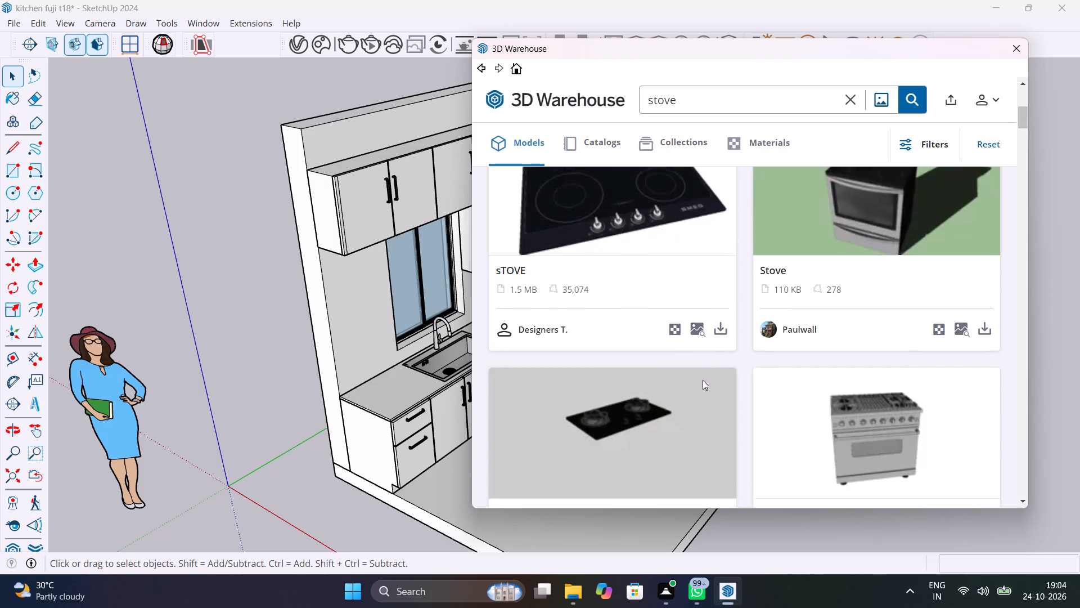
scroll(703, 380, "down", 20)
scroll(703, 380, "down", 8)
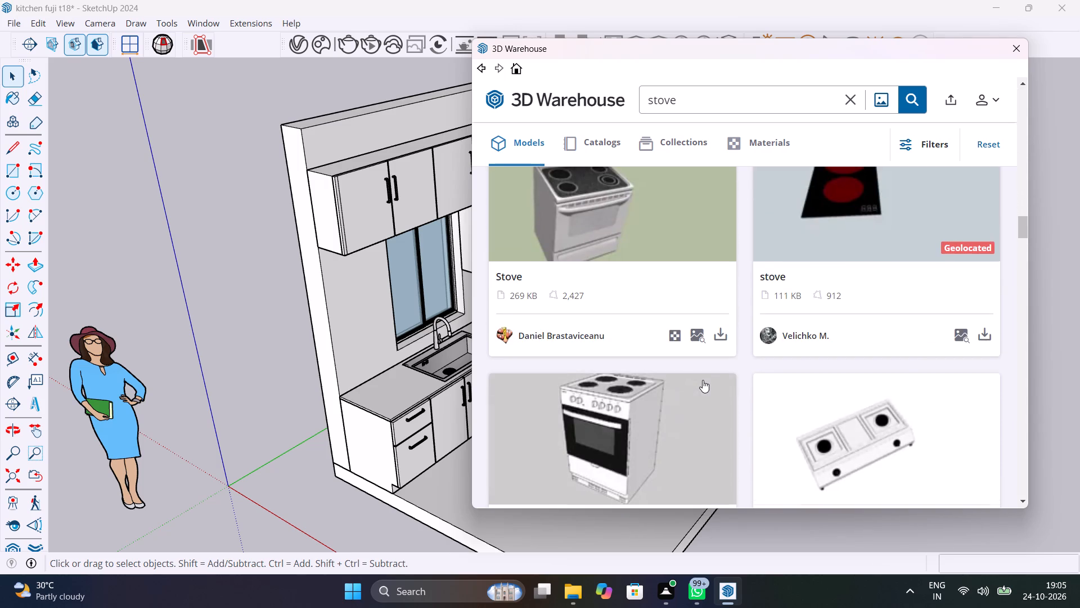
scroll(703, 380, "down", 16)
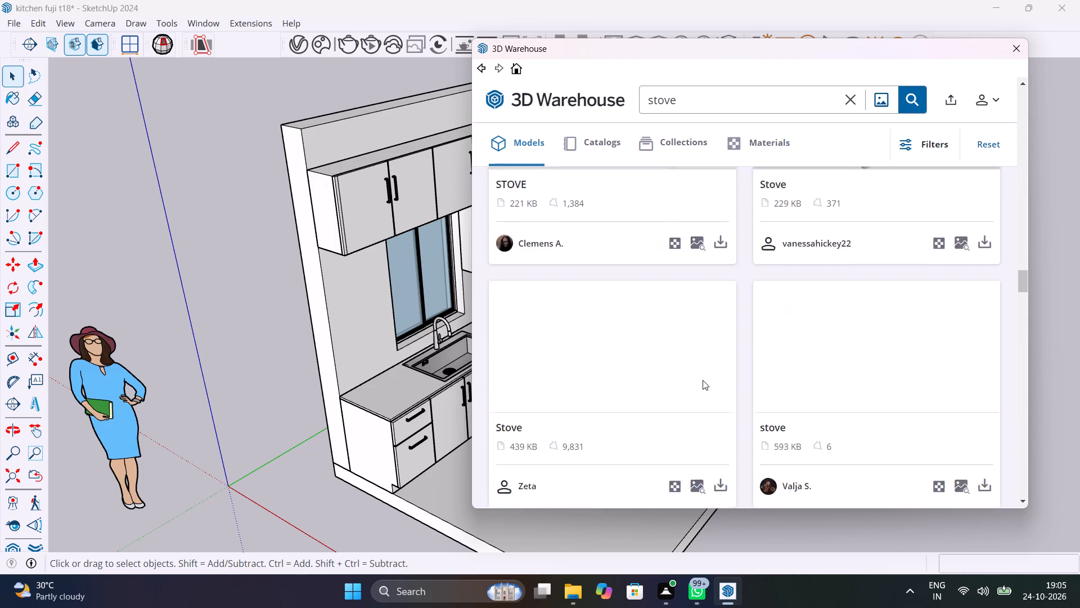
scroll(703, 380, "down", 16)
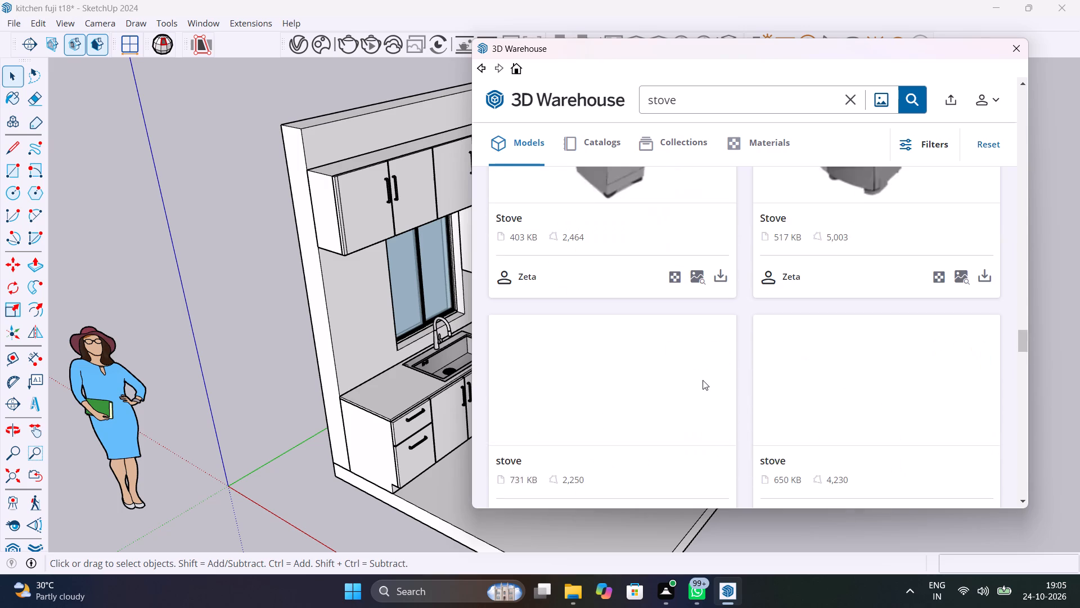
scroll(703, 380, "up", 1)
scroll(703, 380, "up", 20)
scroll(703, 380, "up", 6)
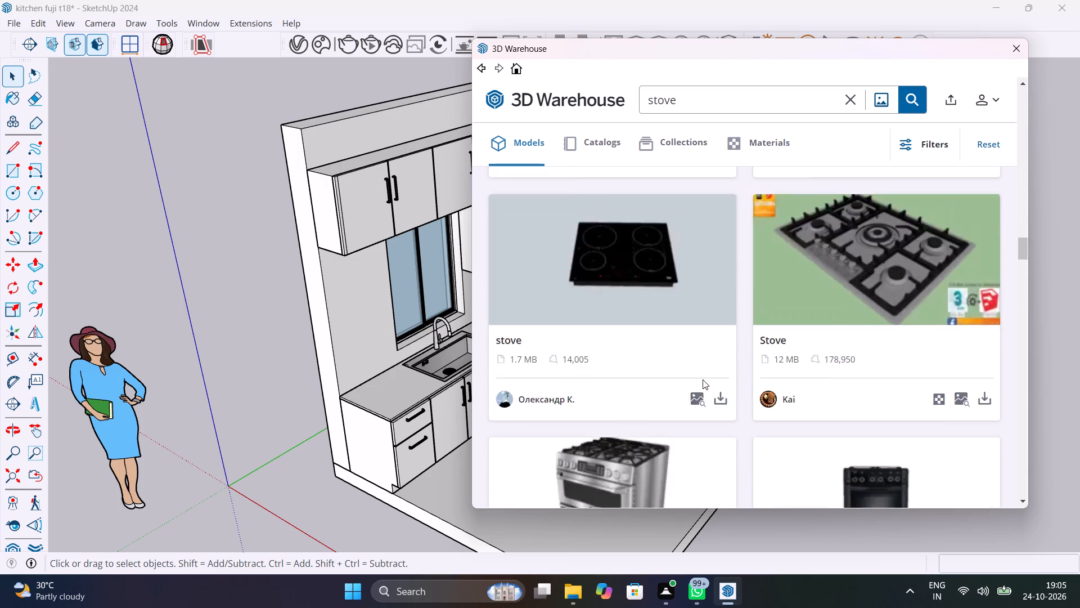
scroll(703, 379, "up", 20)
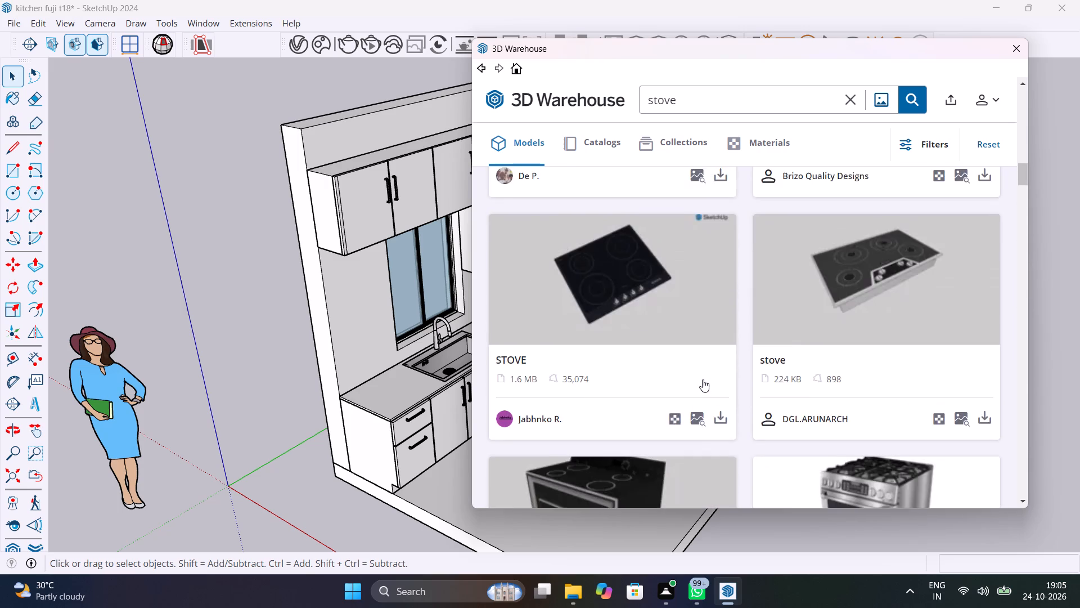
scroll(703, 379, "up", 4)
scroll(703, 379, "down", 2)
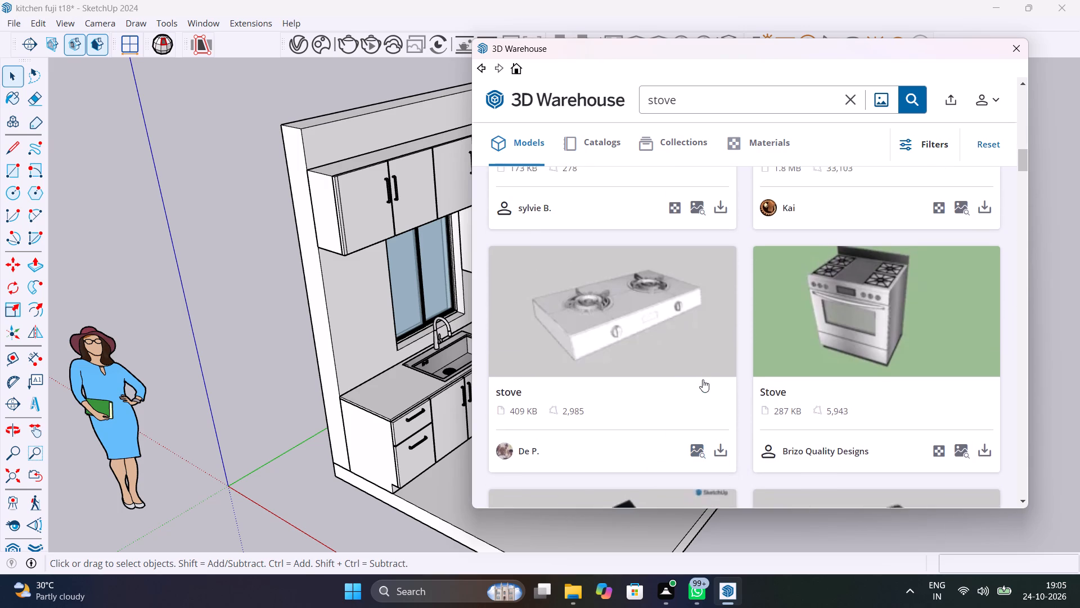
scroll(703, 379, "down", 2)
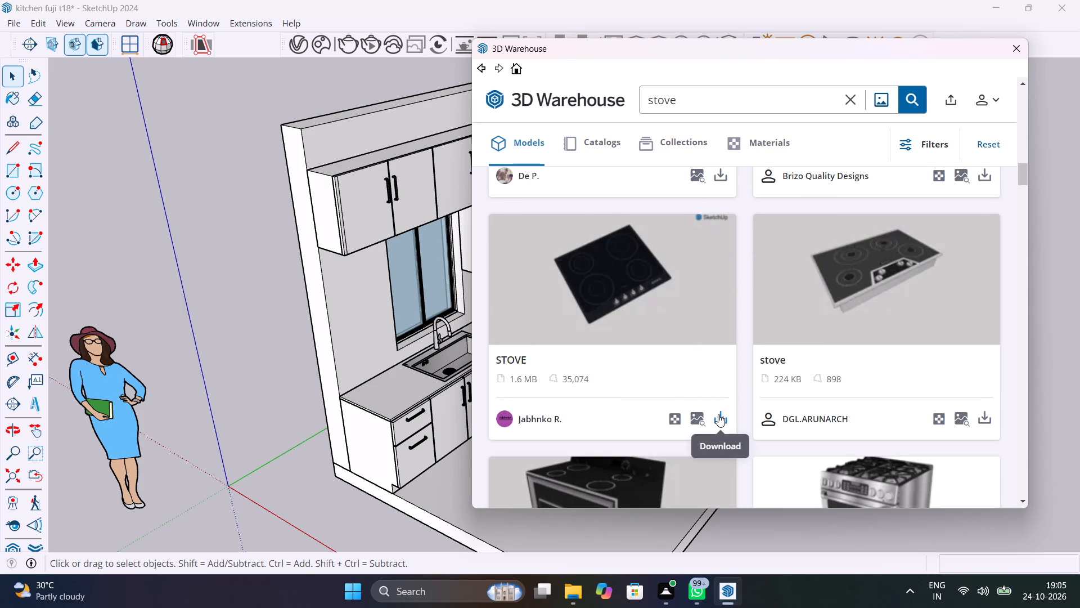
Download the 1.6 MB black four-burner STOVE cooktop into the model and place it outside the kitchen floor slab.
left_click(718, 414)
left_click(705, 298)
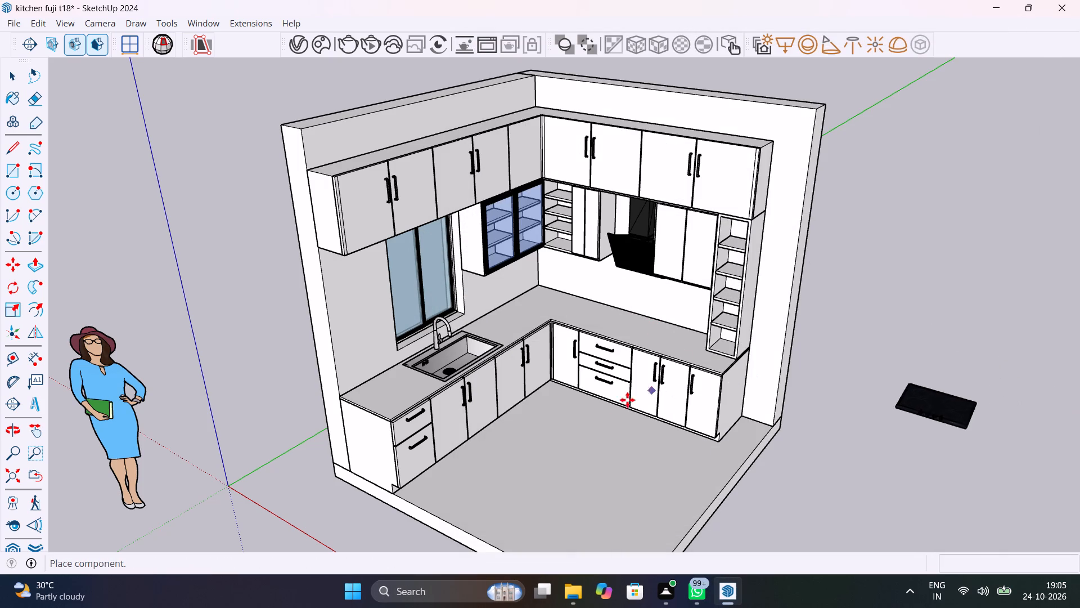
scroll(595, 403, "up", 5)
left_click(609, 421)
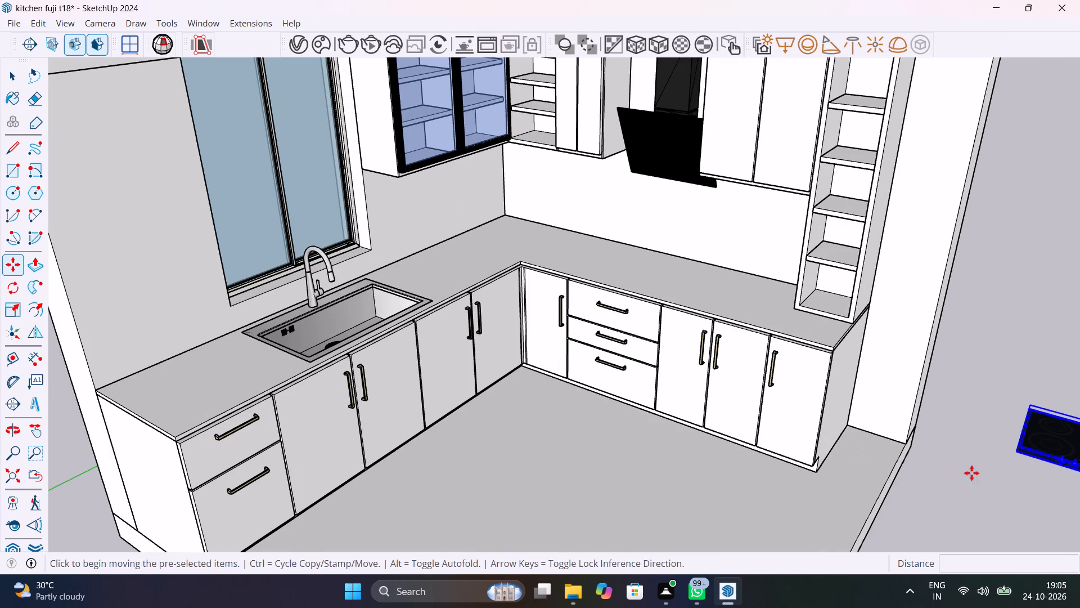
Move the cooktop by its front corner onto the countertop above the three-drawer cabinet, near the inner corner.
middle_click_drag(970, 472, 544, 368)
scroll(863, 432, "up", 7)
middle_click_drag(705, 385, 708, 461)
scroll(666, 452, "up", 6)
left_click(679, 442)
scroll(347, 366, "down", 2)
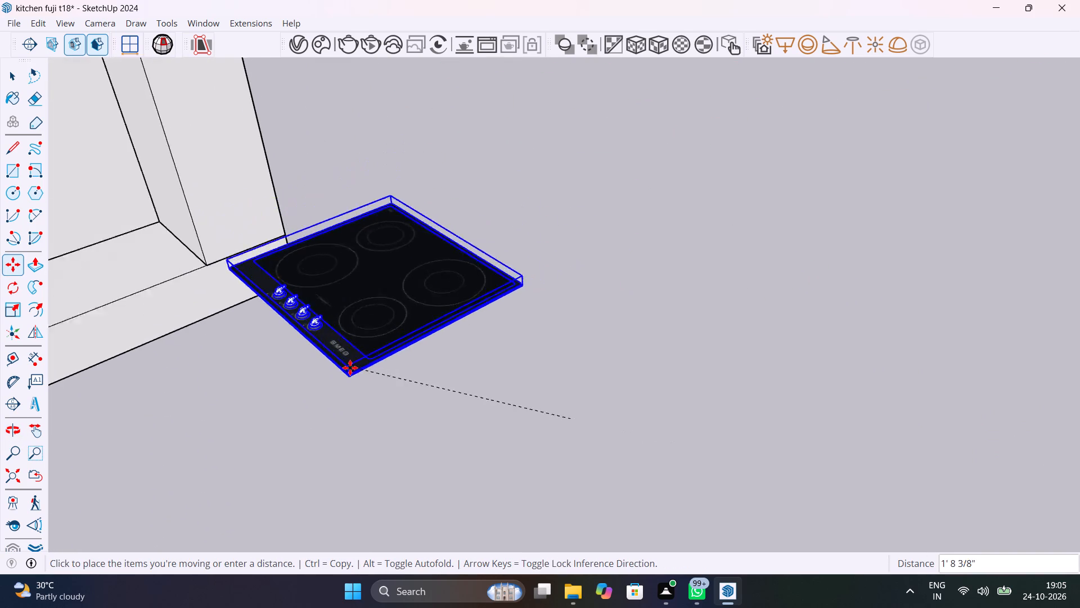
scroll(350, 368, "down", 11)
middle_click_drag(157, 293, 520, 387, "shift")
scroll(364, 198, "up", 10)
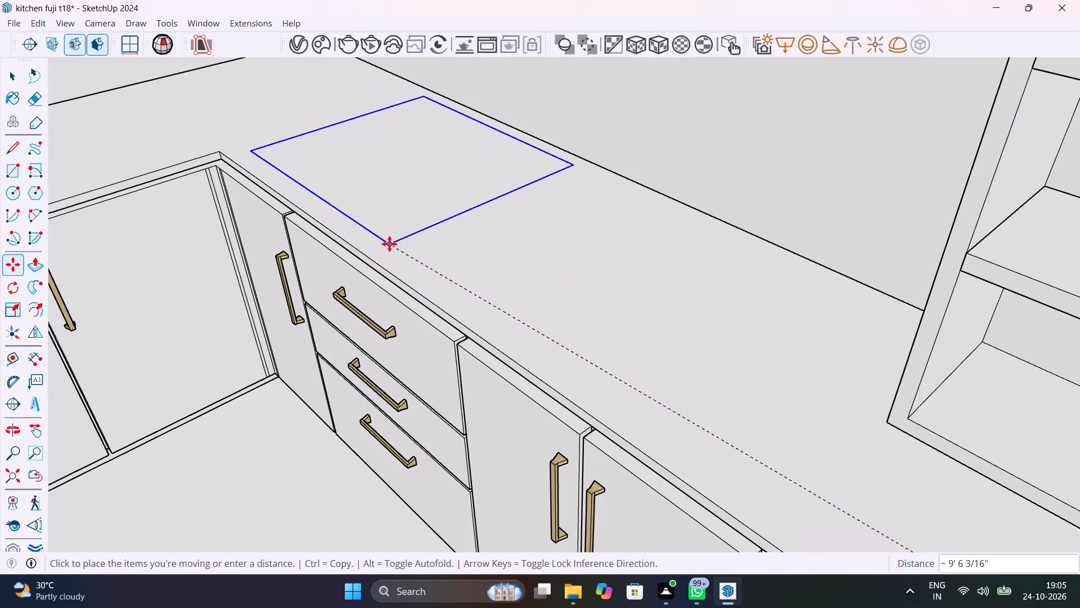
left_click(373, 233)
Raise the sunken cooktop about 5" out of the countertop.
left_click(376, 231)
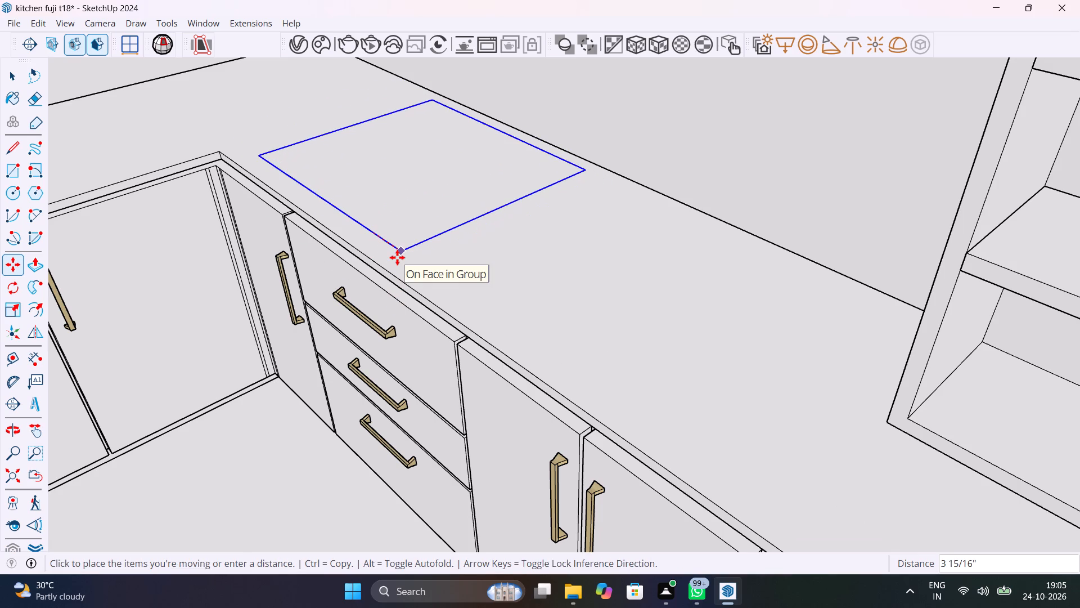
key("Up")
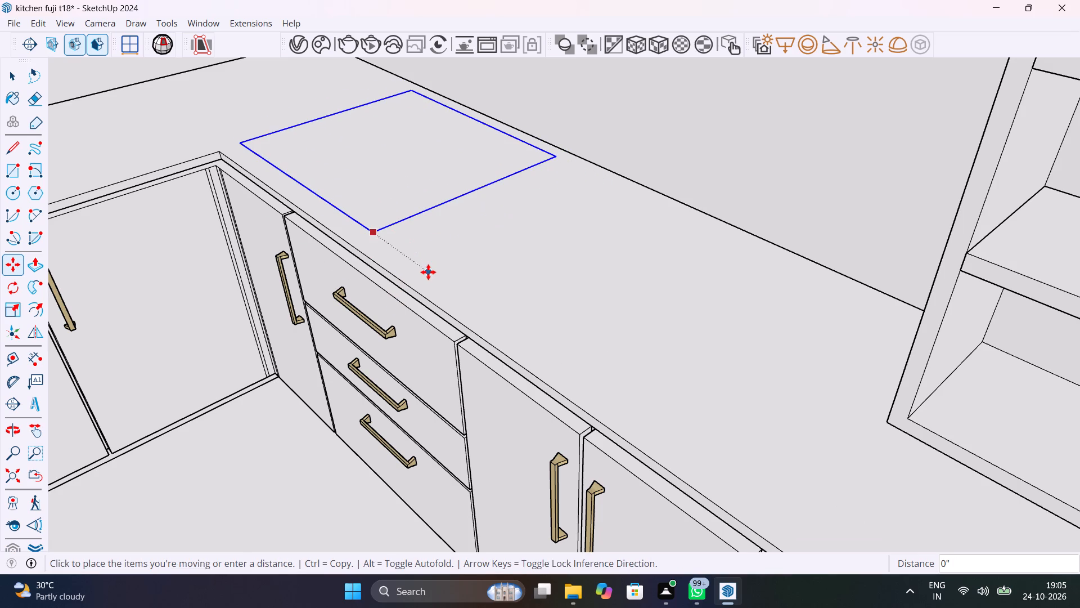
key("Right")
key("Left")
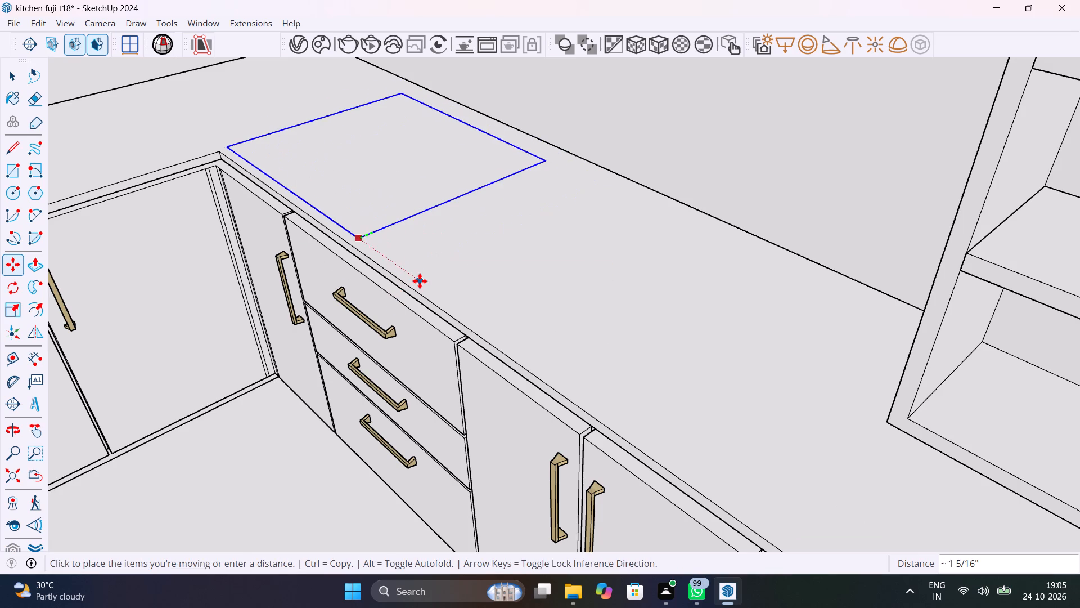
key("Up")
scroll(427, 292, "down", 9)
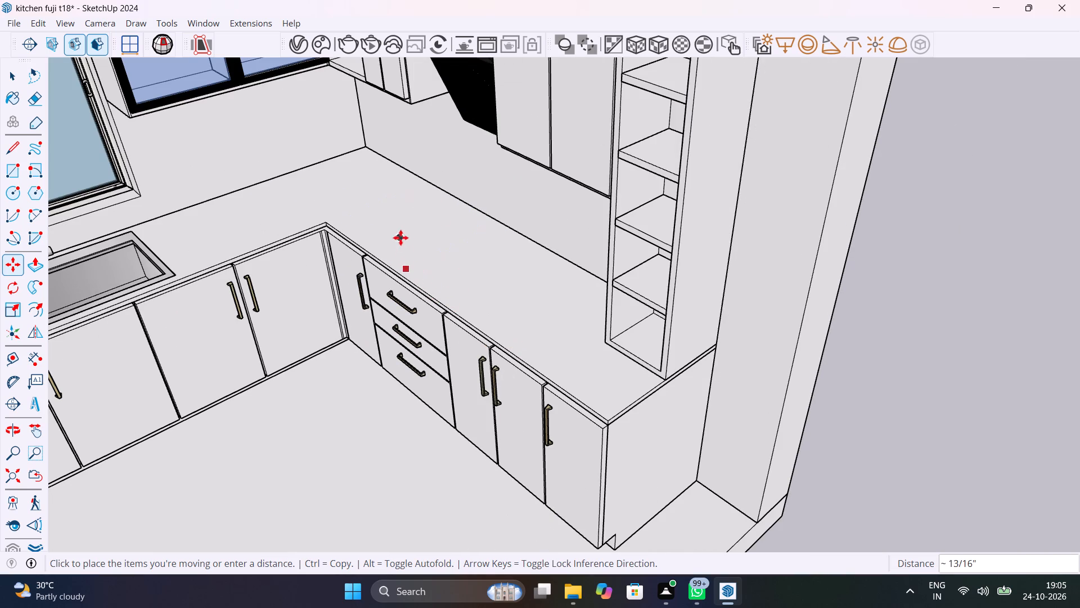
middle_click_drag(458, 224, 503, 337, "shift")
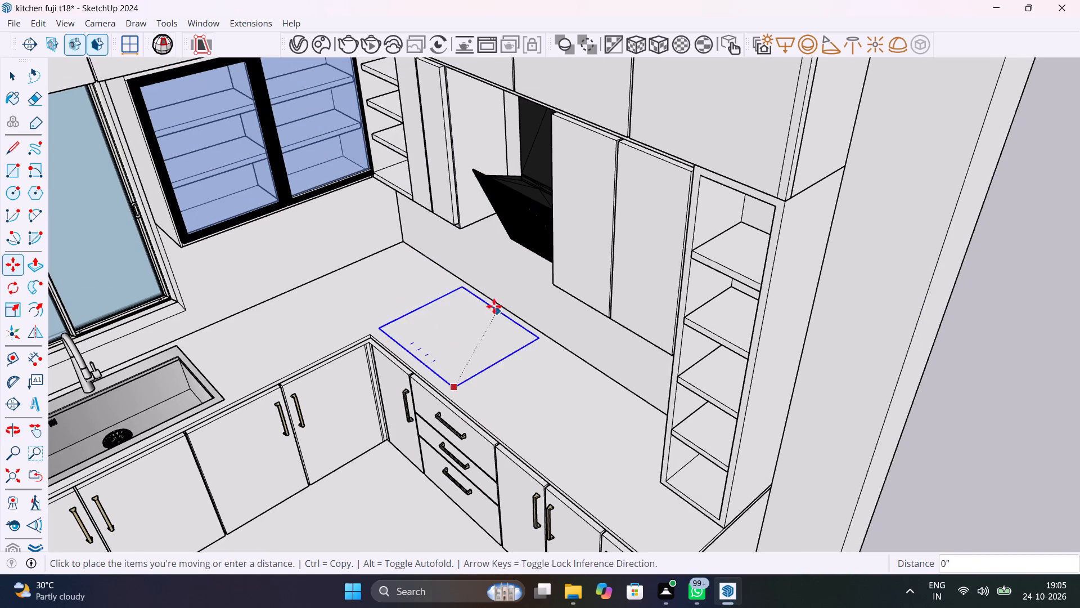
left_click(467, 289)
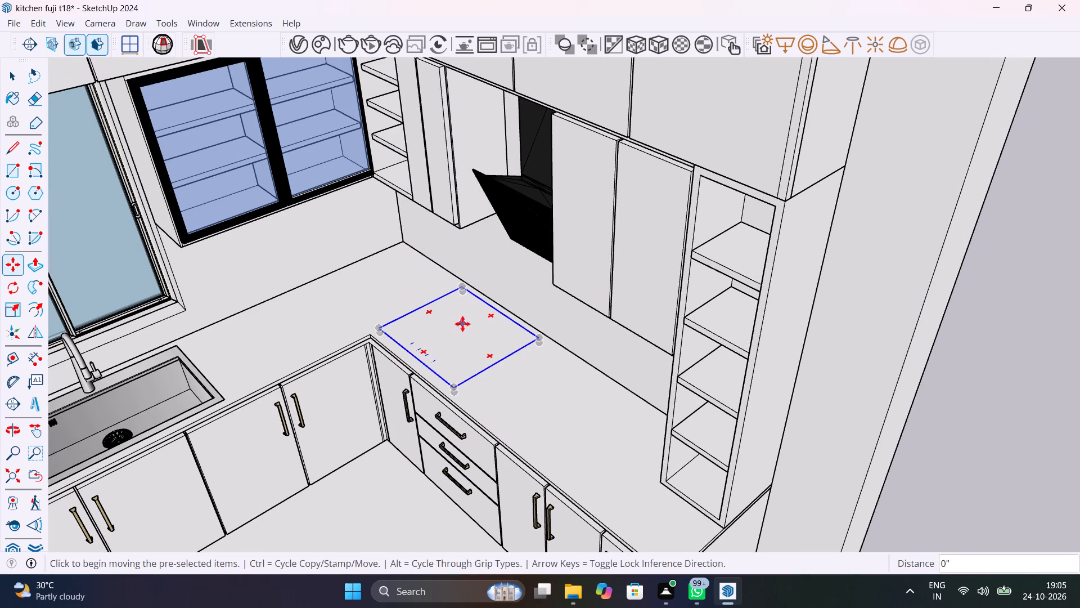
left_click(462, 324)
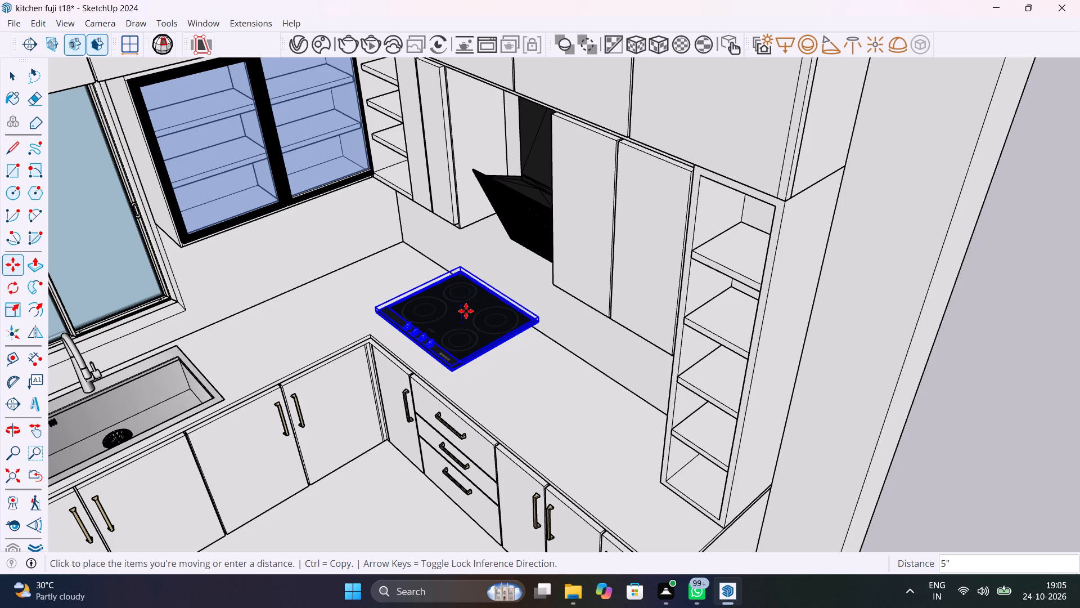
left_click(465, 312)
Move the cooktop about 1' 1 5/16" along the countertop, away from the inner corner, beneath the chimney hood.
middle_click_drag(498, 359, 677, 268)
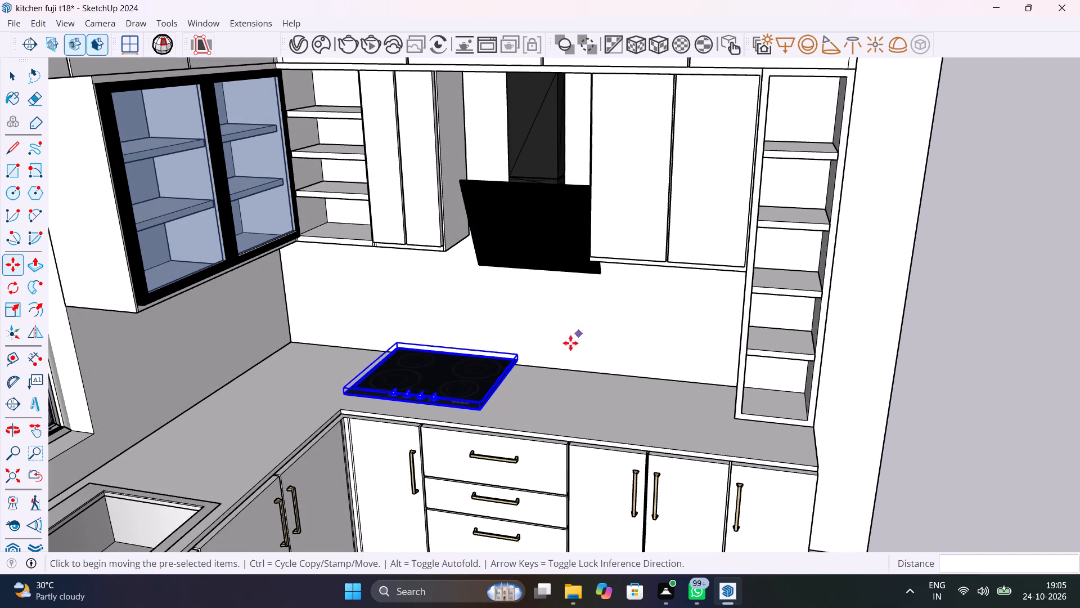
scroll(519, 400, "up", 3)
middle_click_drag(518, 400, 418, 321)
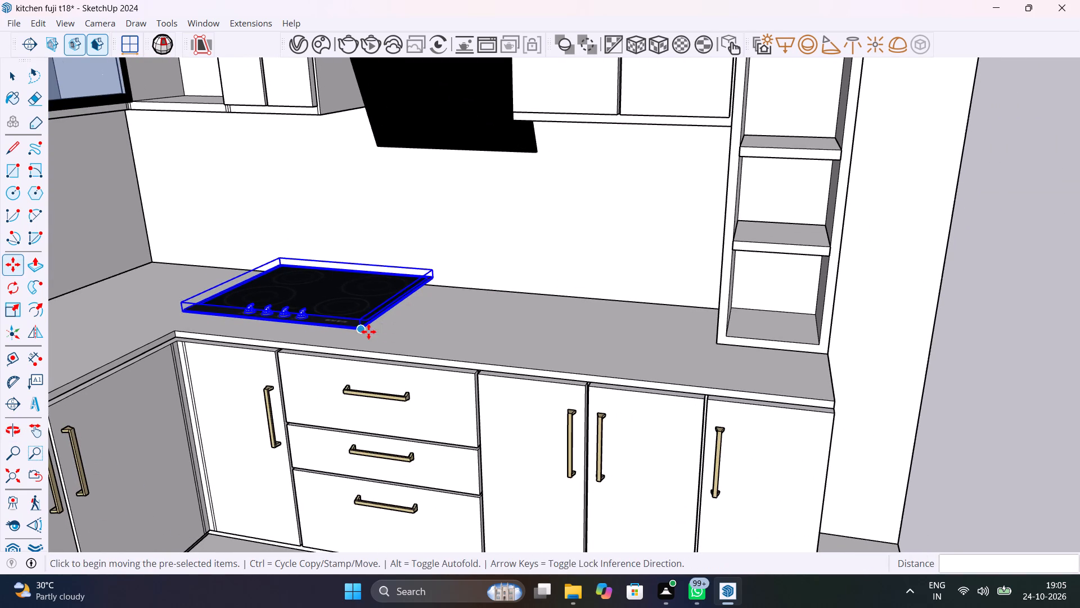
left_click(368, 330)
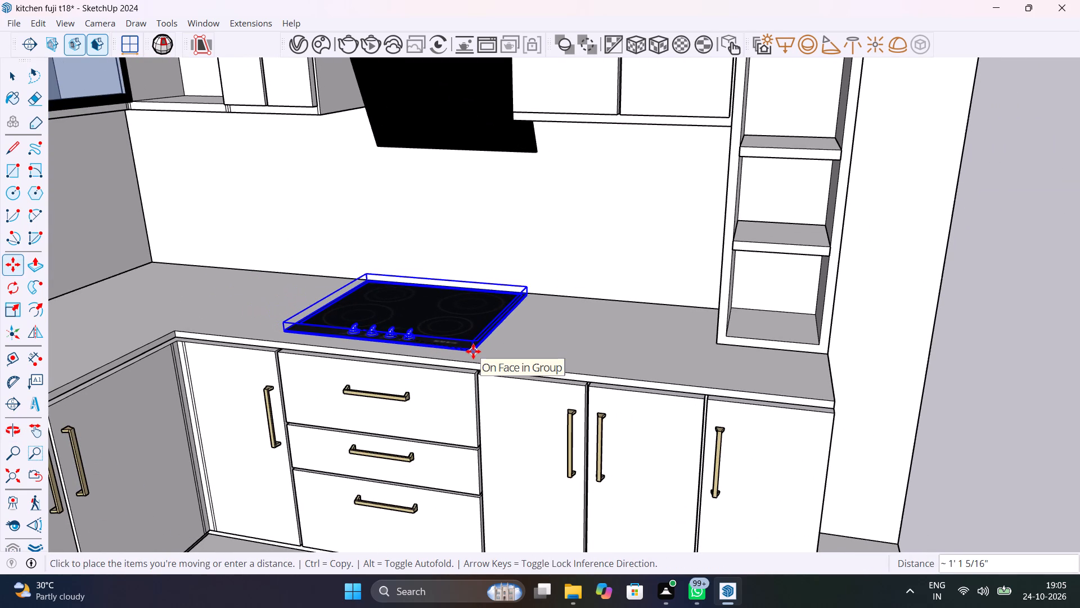
left_click(473, 351)
Nudge the cooktop about 1/8" from its front corner to seat it on the countertop.
middle_click_drag(480, 355, 295, 263)
scroll(427, 311, "up", 10)
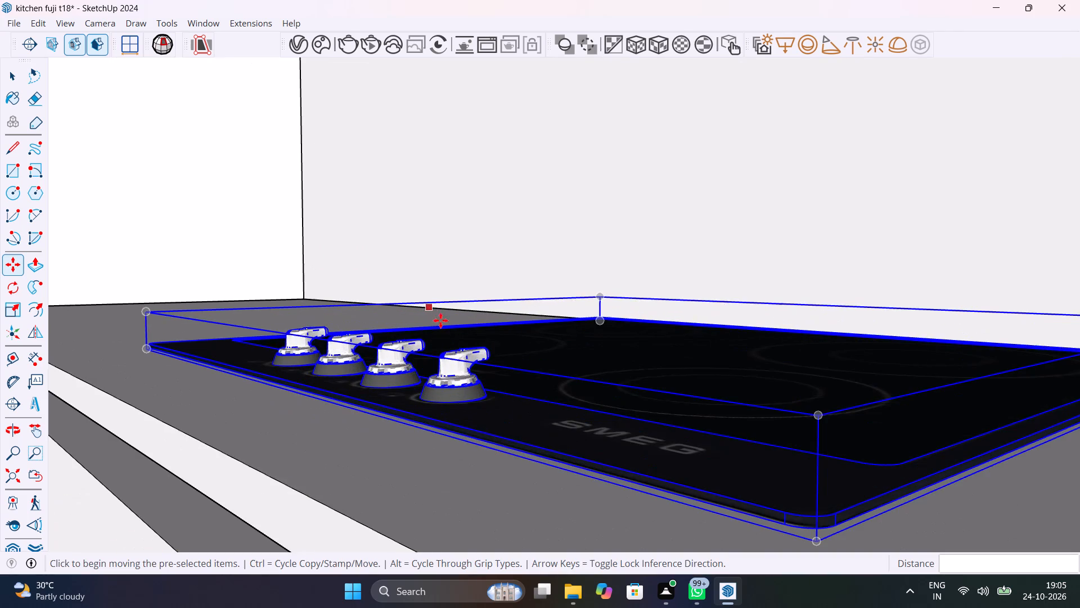
middle_click_drag(541, 375, 390, 382)
scroll(436, 345, "down", 8)
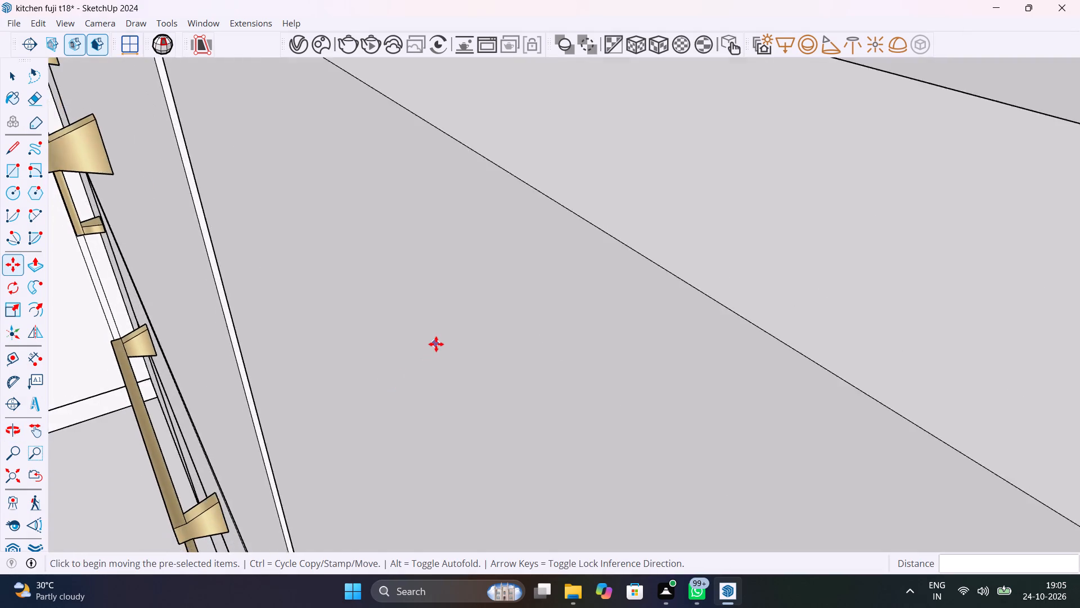
scroll(436, 344, "down", 20)
scroll(436, 344, "down", 2)
scroll(481, 190, "up", 10)
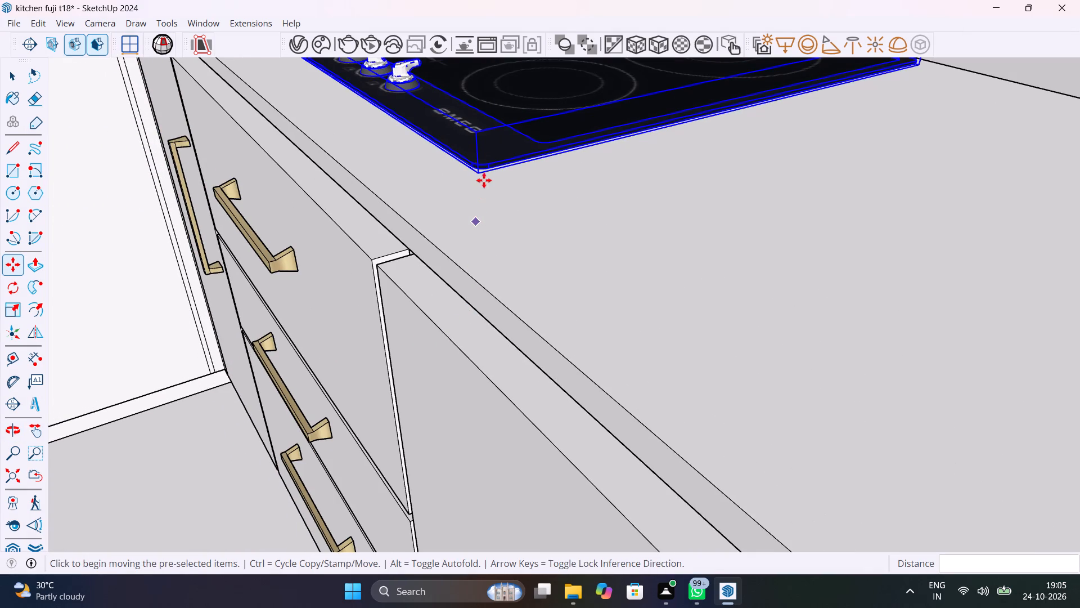
scroll(483, 162, "up", 17)
middle_click_drag(489, 177, 537, 132)
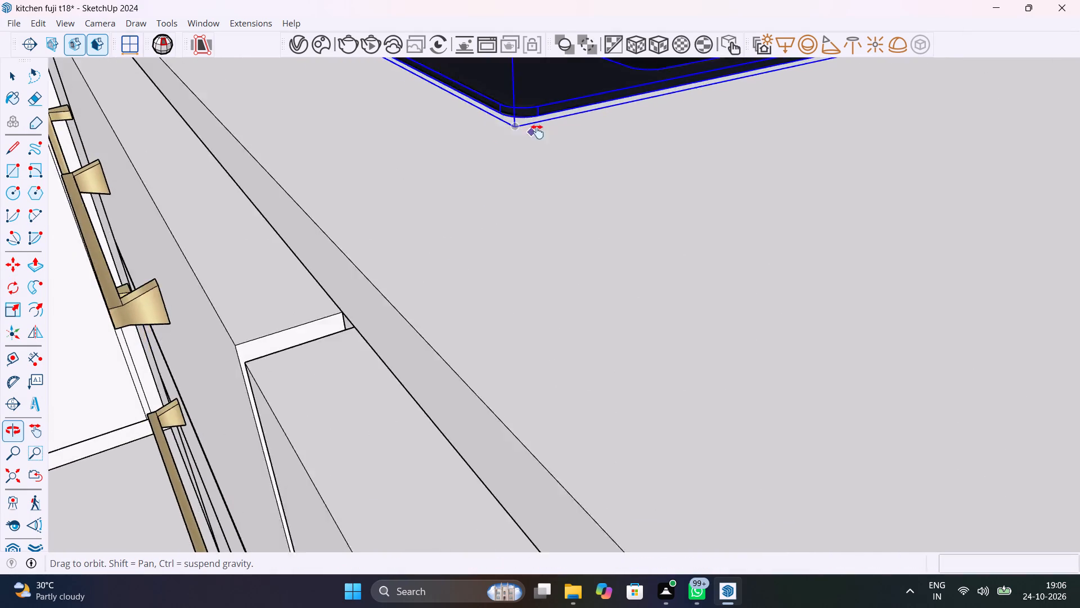
middle_click_drag(537, 132, 642, 120)
left_click(526, 163)
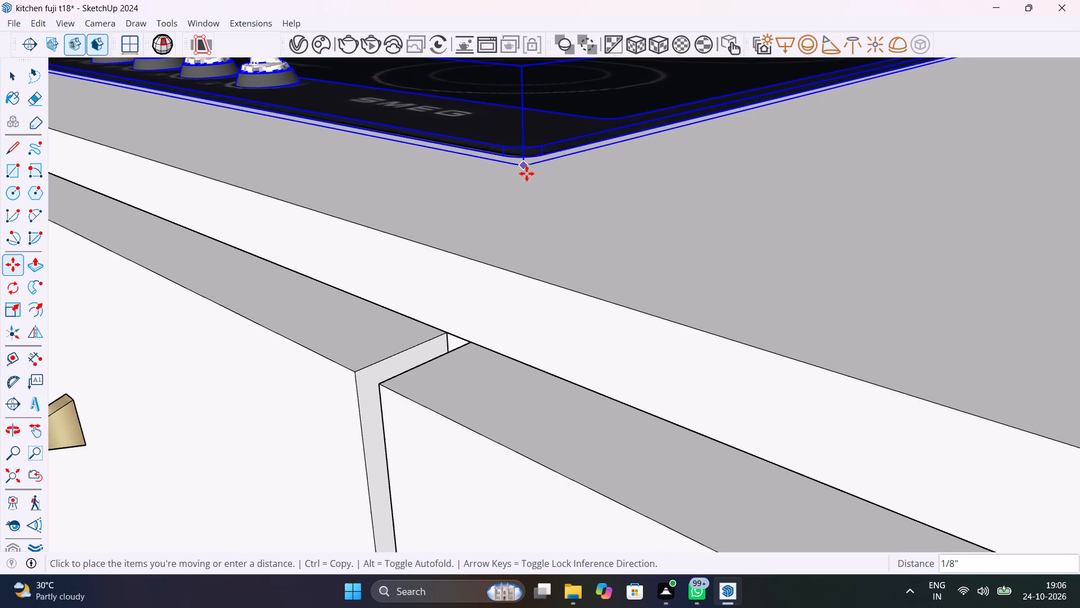
left_click(526, 173)
scroll(598, 256, "down", 20)
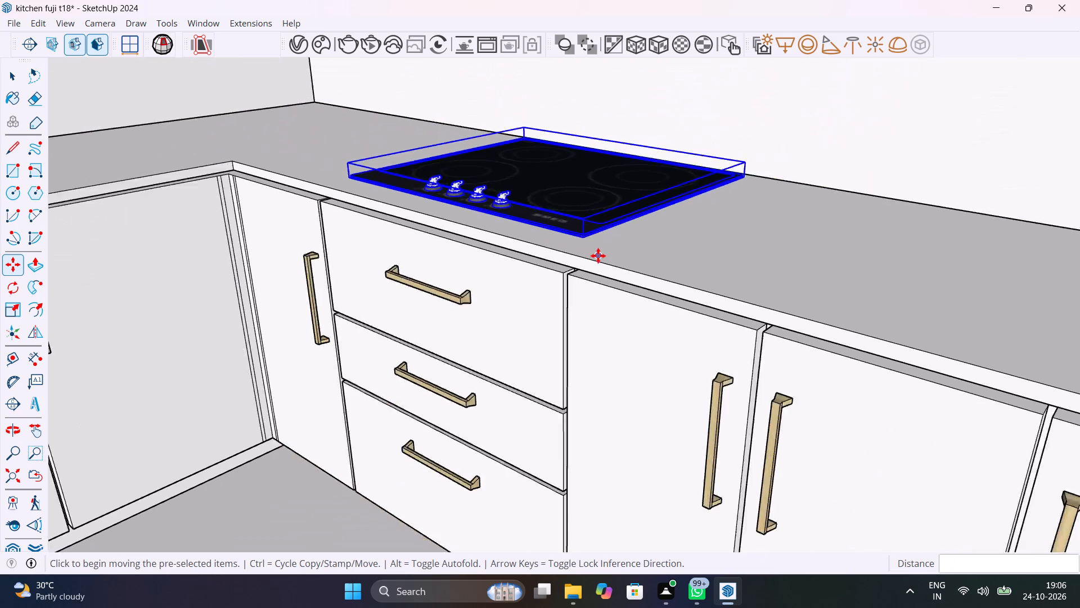
Deselect the cooktop and examine its placement on the counter beneath the chimney hood from several angles.
scroll(598, 256, "down", 14)
key("space")
left_click(982, 441)
scroll(565, 217, "up", 3)
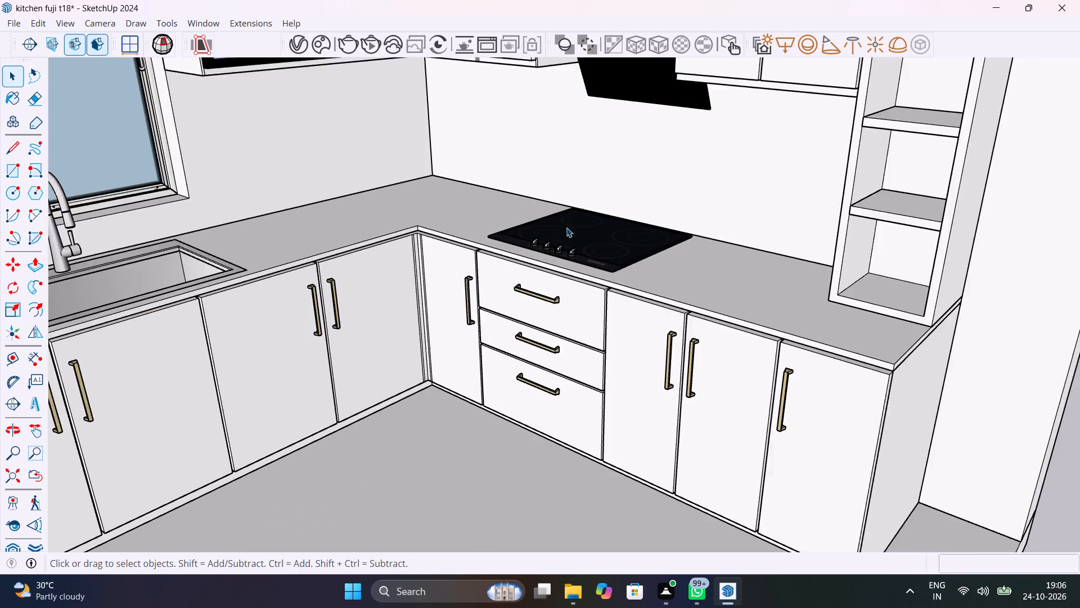
scroll(566, 227, "up", 2)
middle_click_drag(591, 240, 565, 297)
scroll(416, 216, "down", 12)
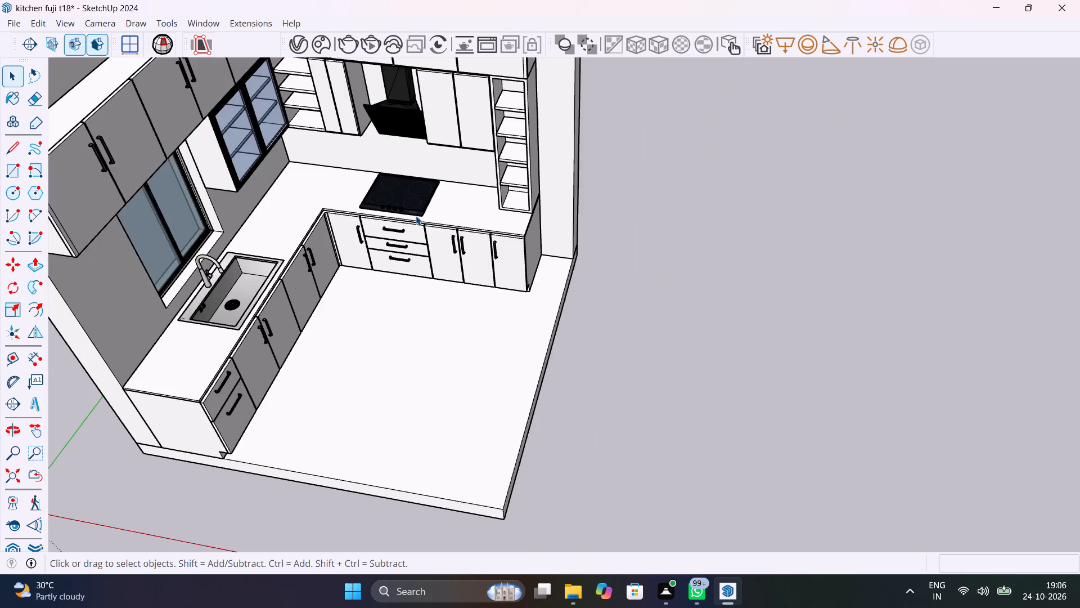
scroll(416, 216, "down", 1)
middle_click_drag(557, 246, 618, 243)
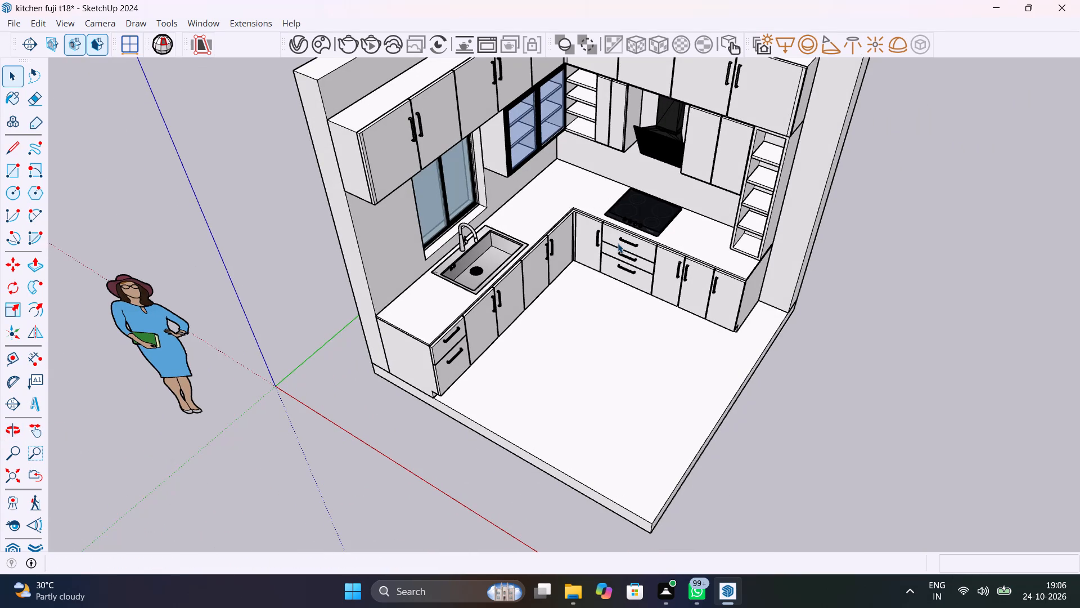
scroll(619, 190, "up", 5)
scroll(663, 218, "up", 1)
middle_click_drag(663, 218, 550, 298, "shift")
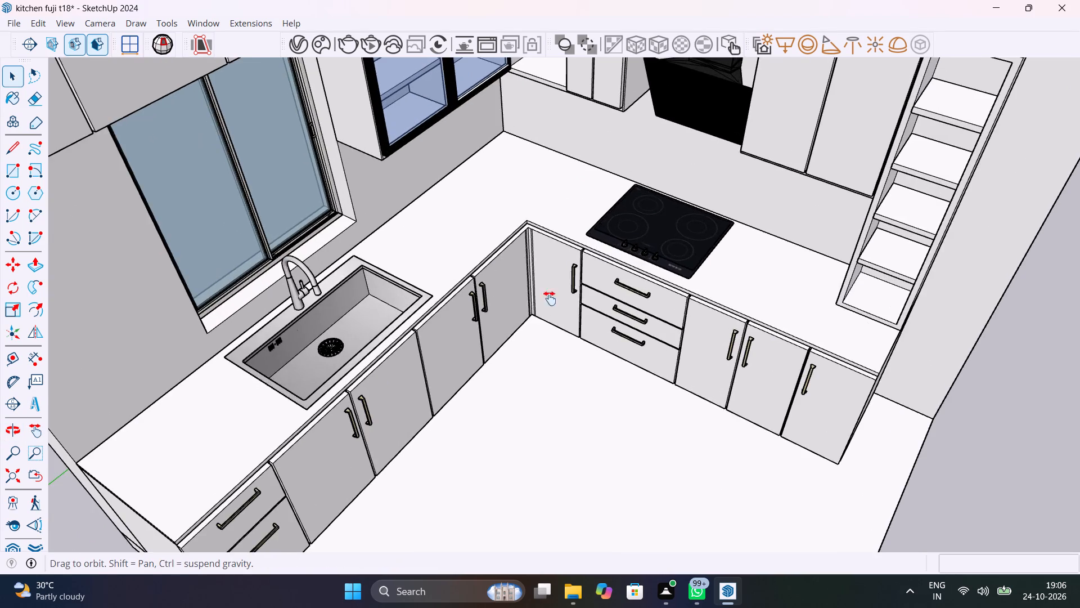
middle_click_drag(550, 298, 611, 207, "shift")
scroll(611, 207, "down", 2)
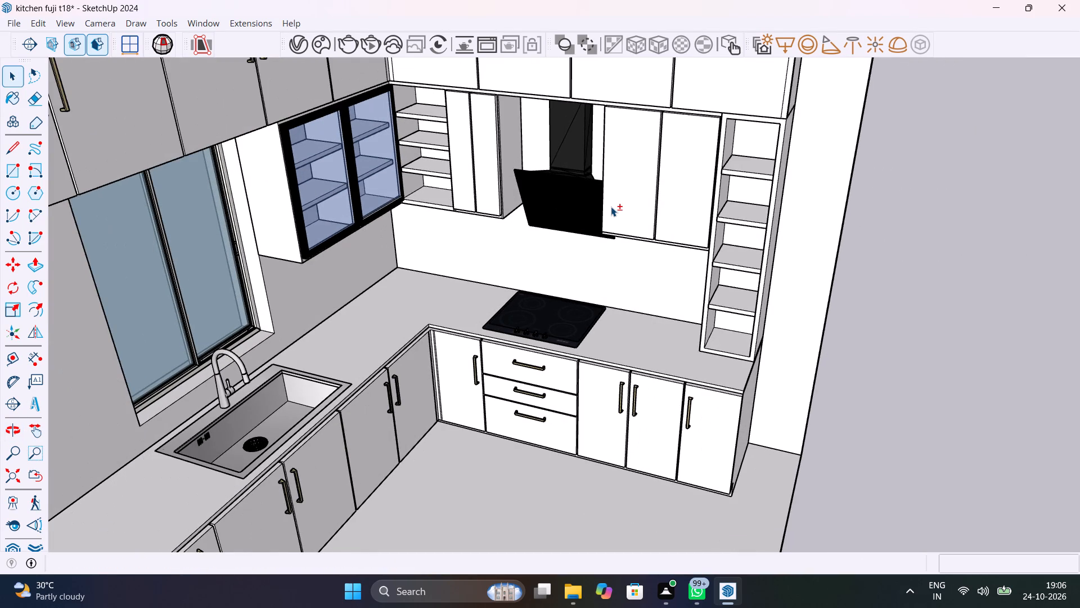
scroll(611, 207, "down", 1)
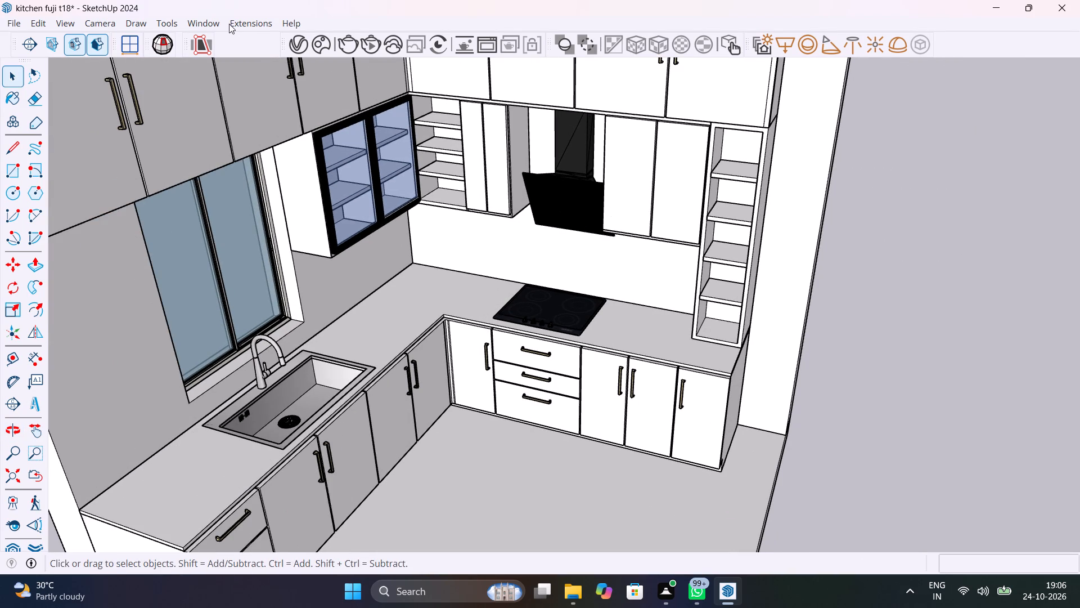
Search 3D Warehouse models for "kitchen".
left_click(216, 24)
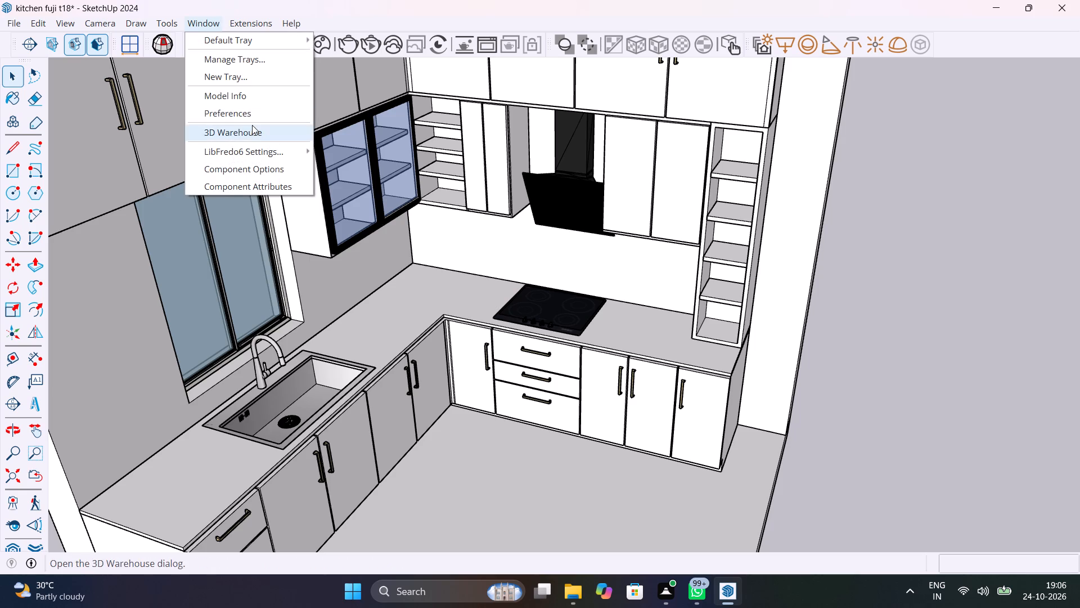
left_click(252, 125)
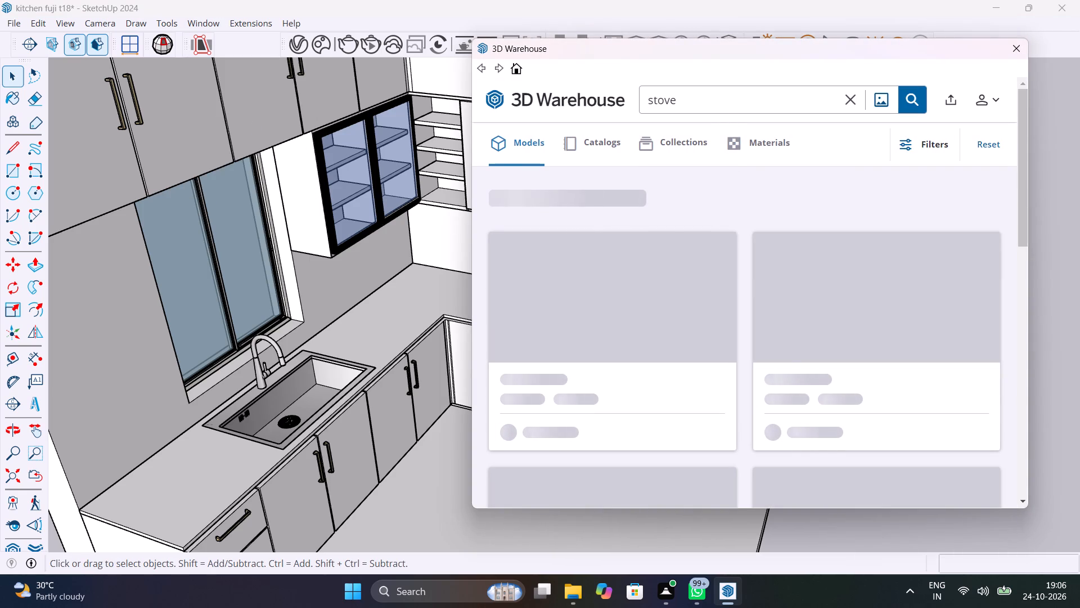
left_click(734, 108)
key("BackSpace")
key("BackSpace")
key("BackSpace")
key("BackSpace")
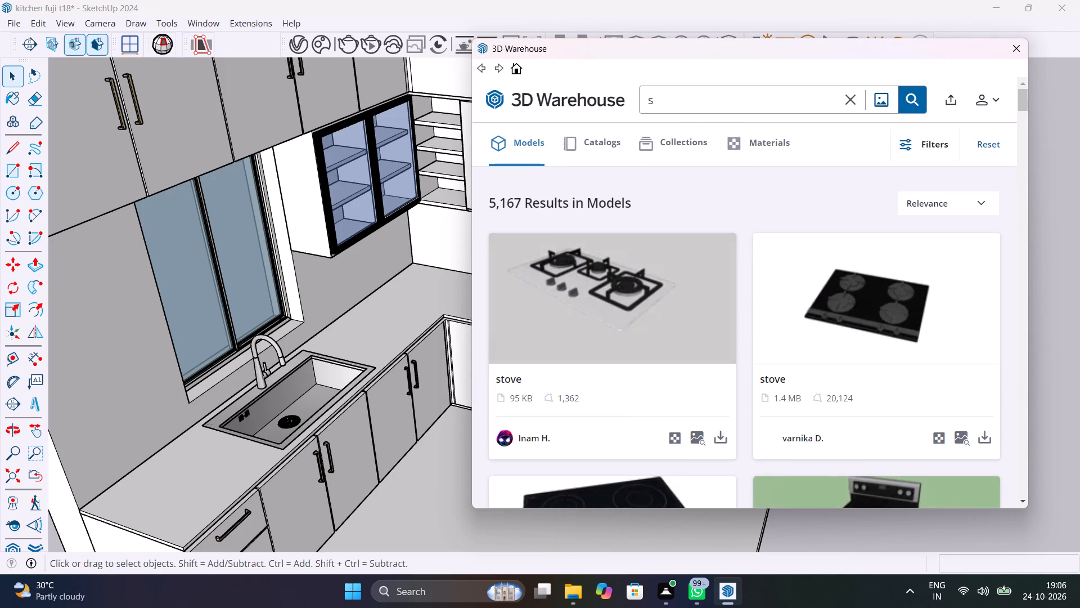
key("BackSpace")
type("kitch")
type("en")
key("Return")
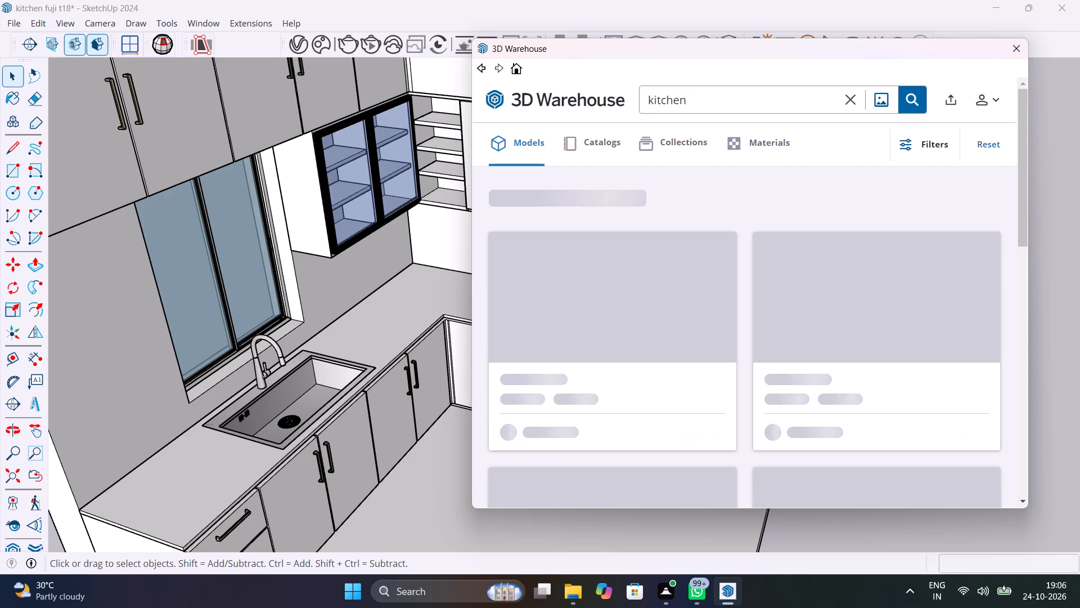
Download the "Kitchen" model of a round tray with bottles, bowls and a potted plant, and place it in the kitchen model.
scroll(367, 359, "down", 2)
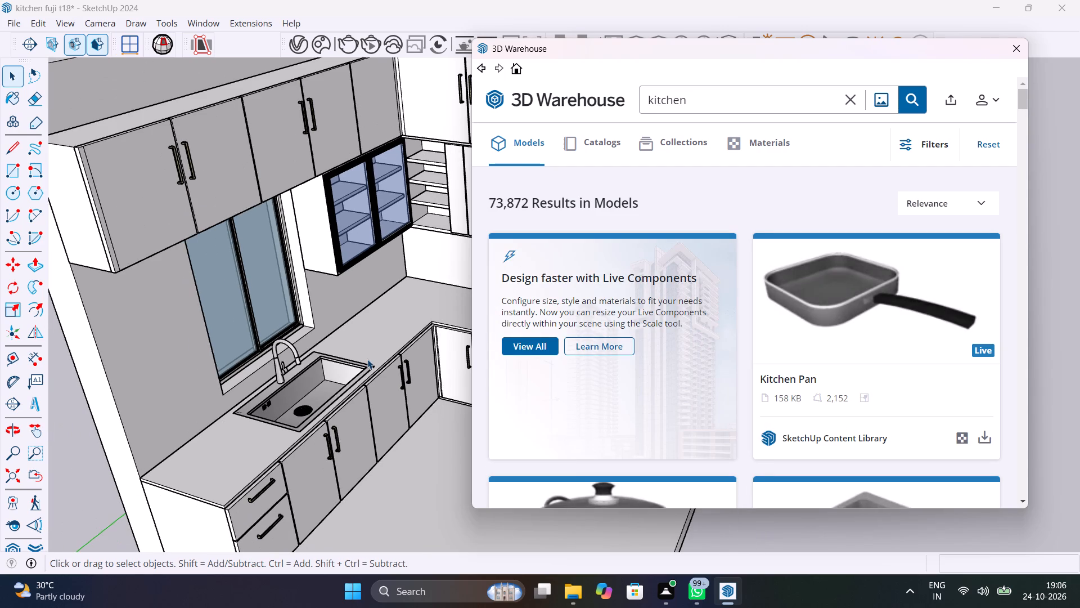
scroll(934, 388, "down", 4)
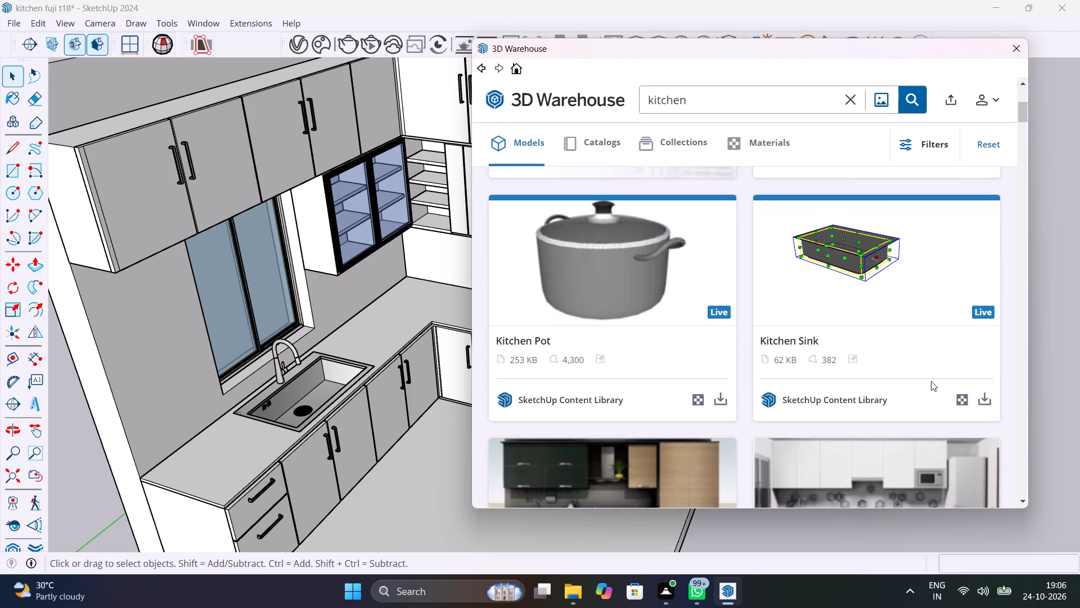
scroll(931, 381, "down", 9)
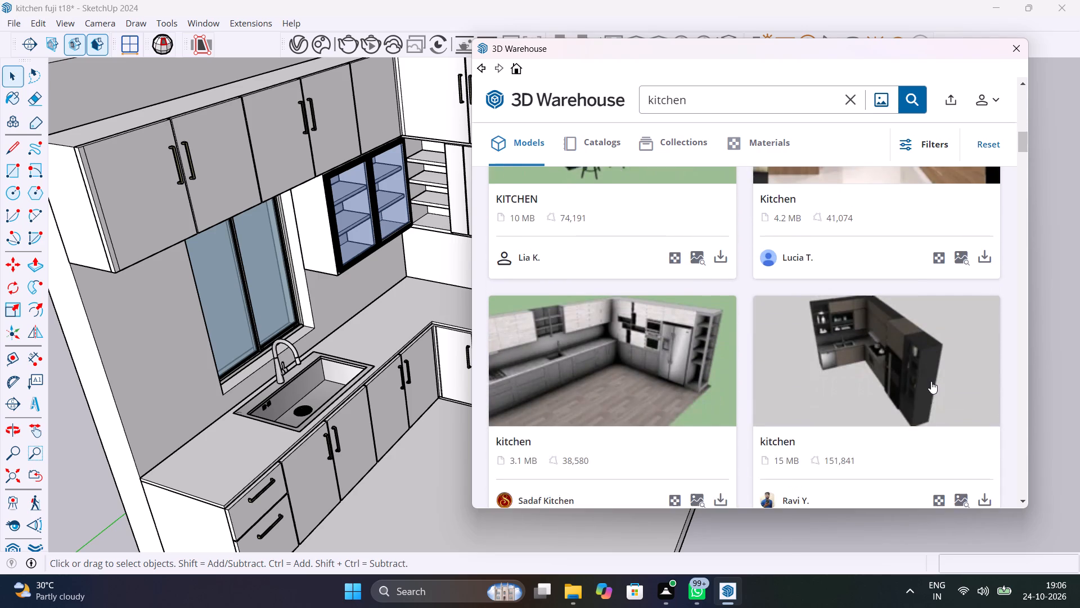
scroll(931, 381, "down", 10)
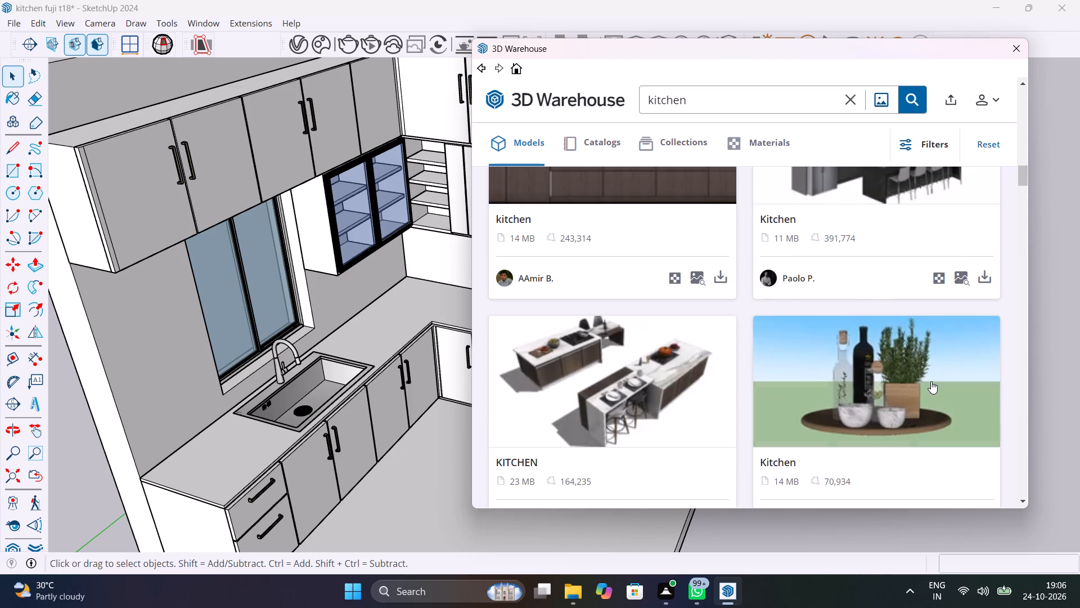
scroll(913, 408, "down", 3)
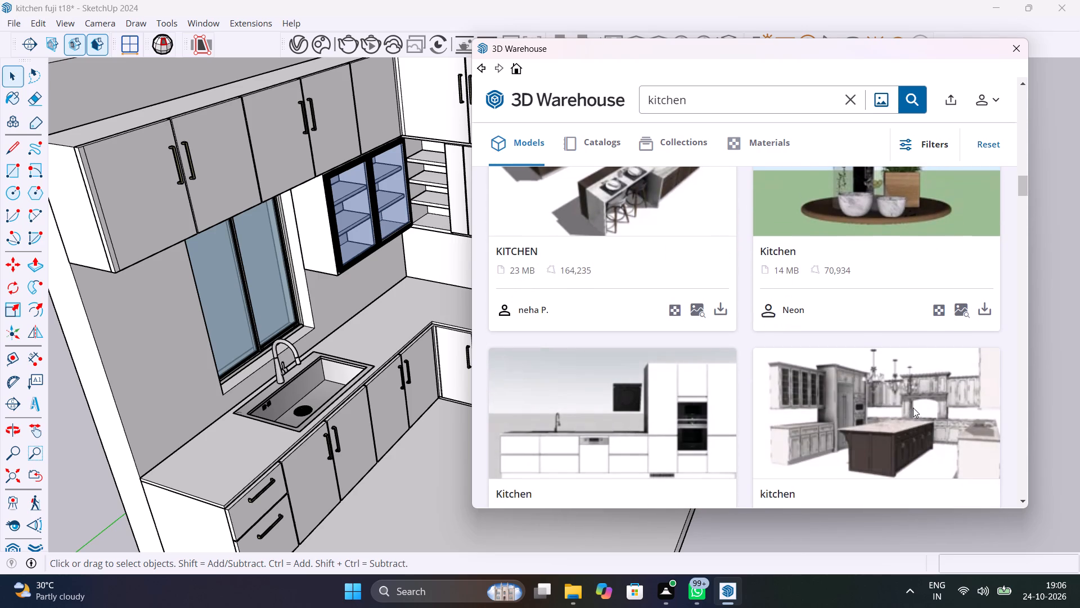
scroll(897, 309, "up", 1)
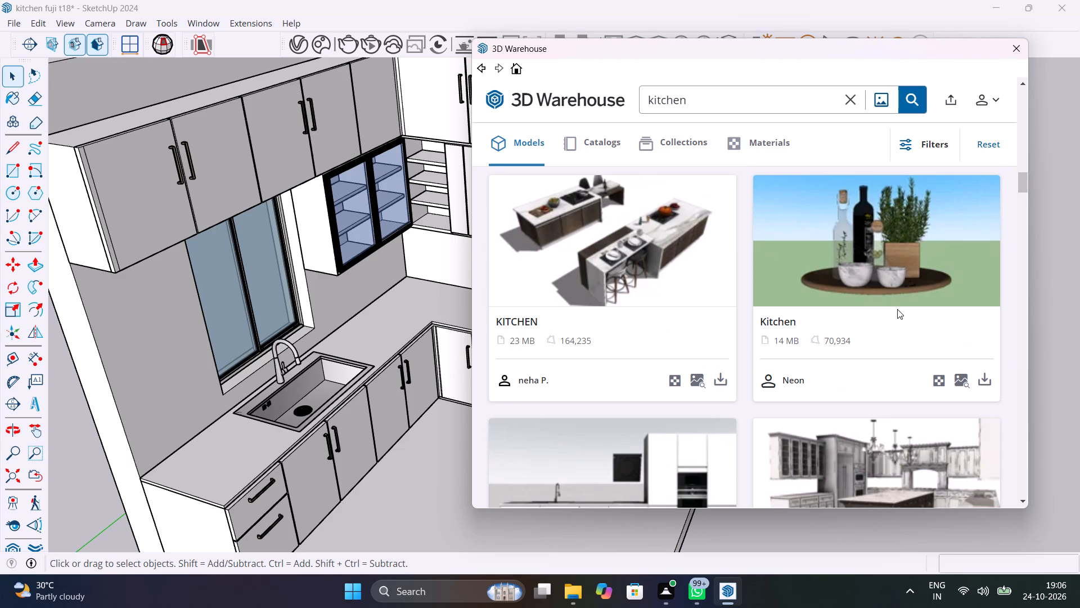
left_click(983, 377)
left_click(718, 294)
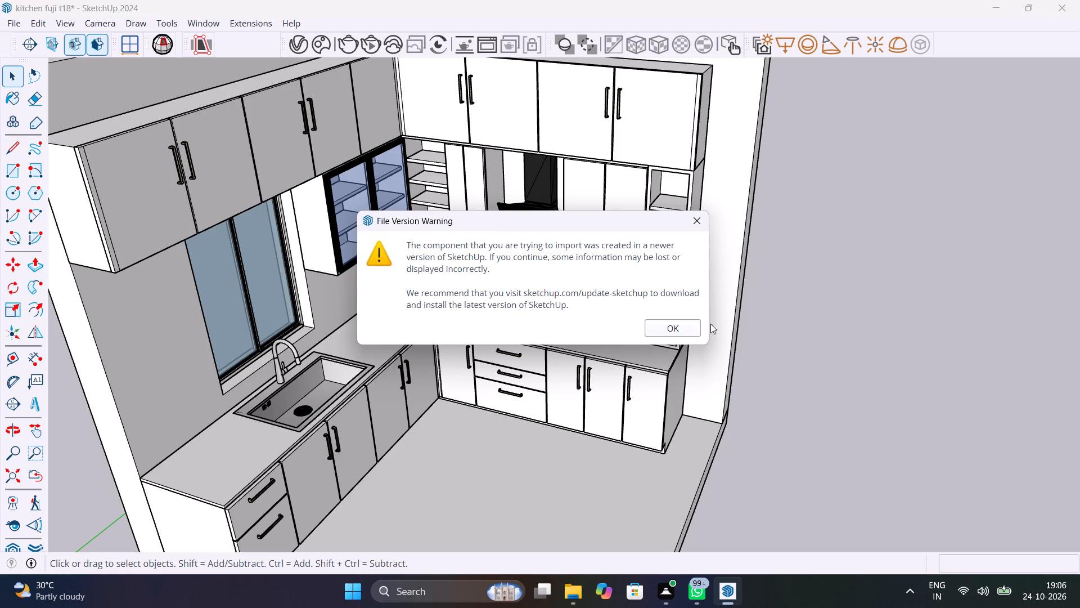
left_click(685, 329)
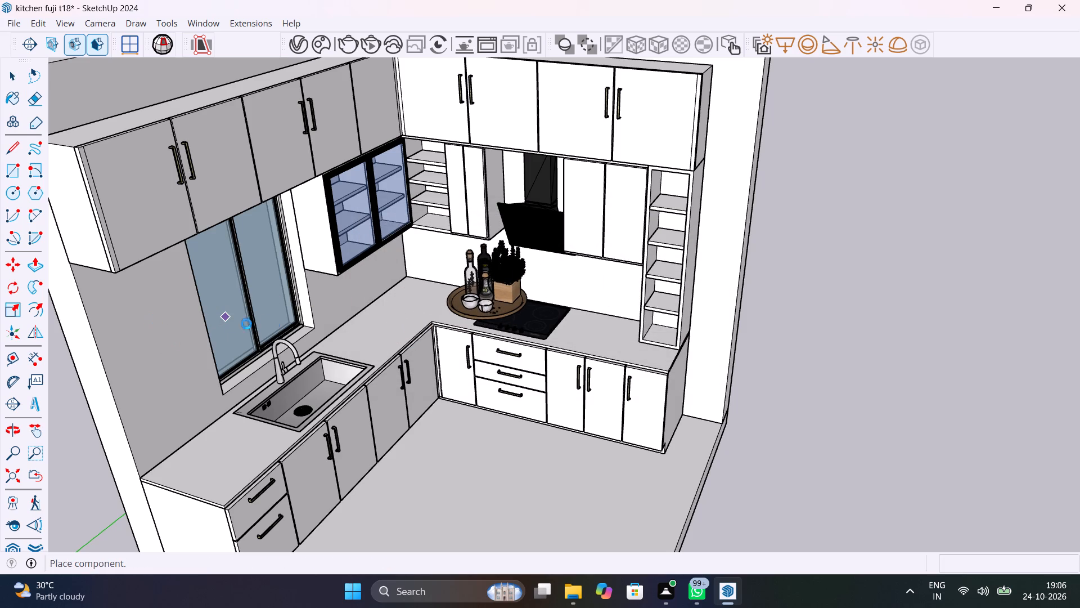
left_click(184, 319)
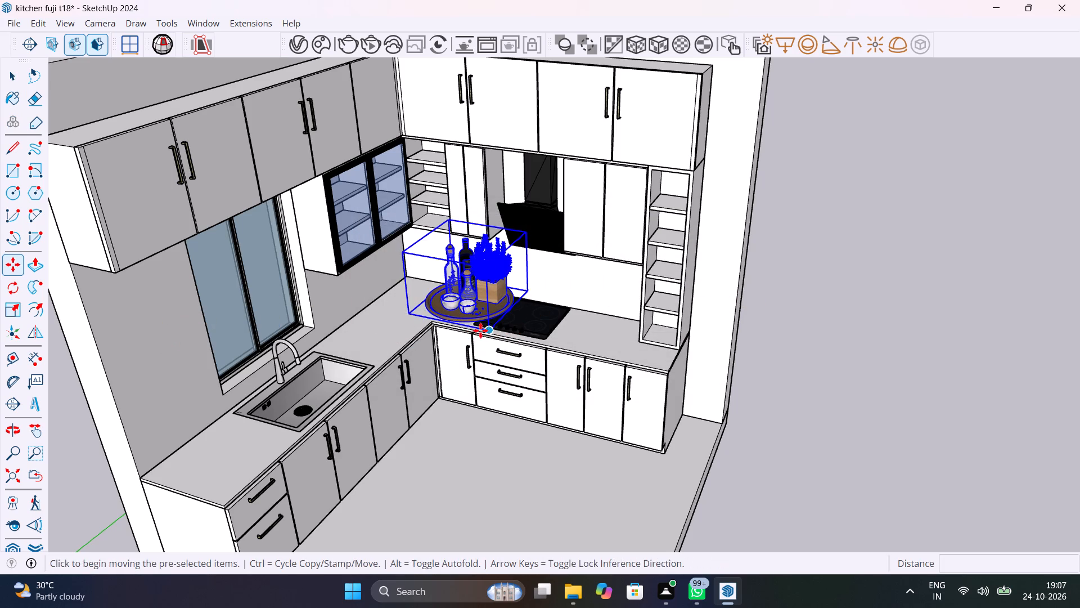
Move the decor tray by its lower front corner about 7' 10 9/16" onto the countertop at the inner corner.
left_click(480, 330)
scroll(436, 313, "up", 8)
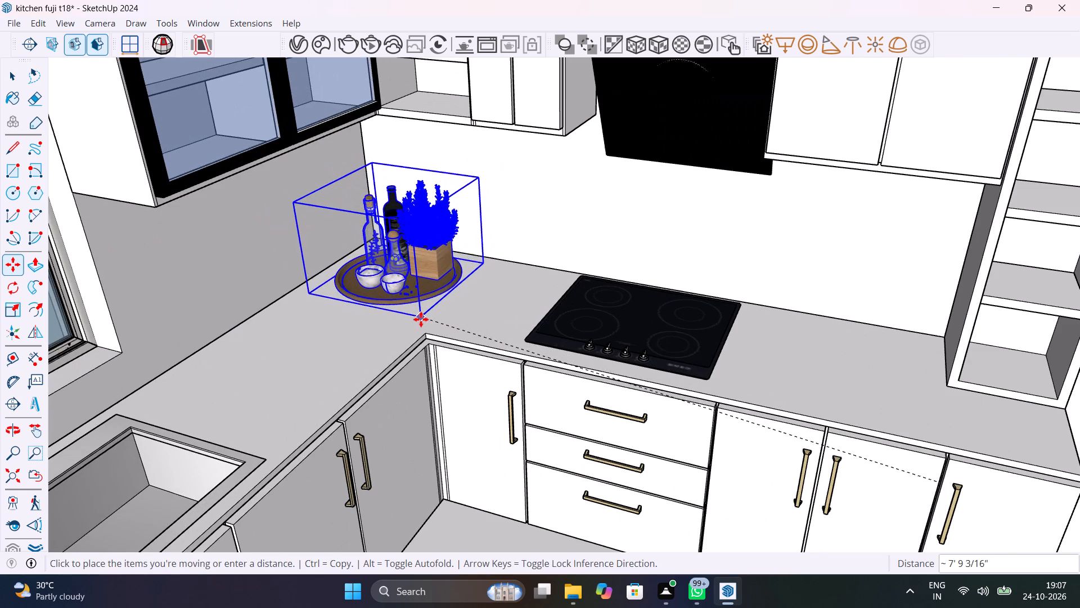
scroll(421, 320, "up", 9)
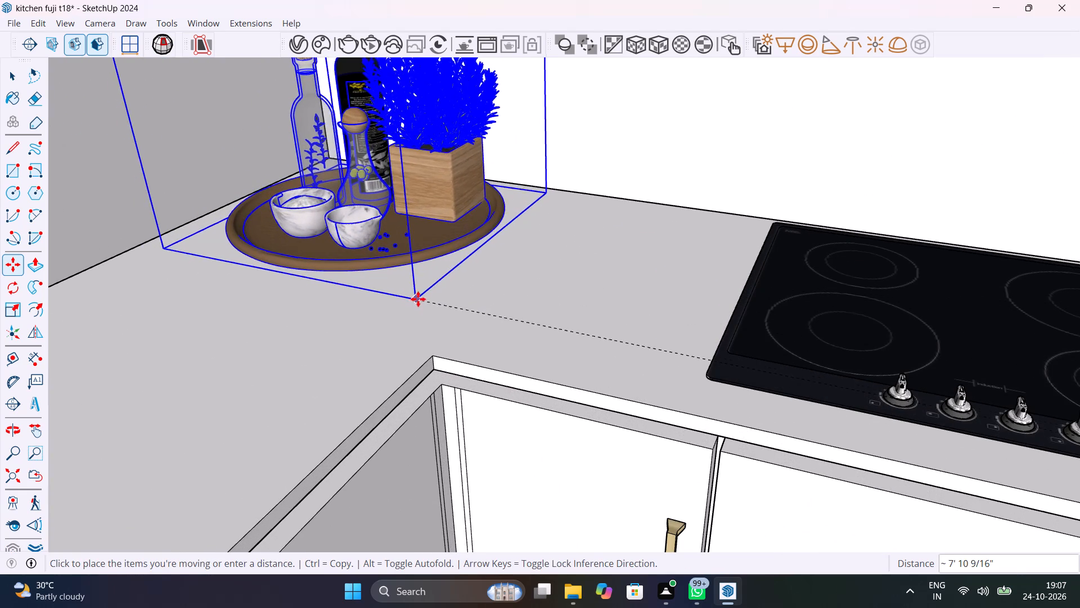
left_click(418, 299)
scroll(465, 318, "down", 14)
middle_click_drag(541, 328, 446, 200)
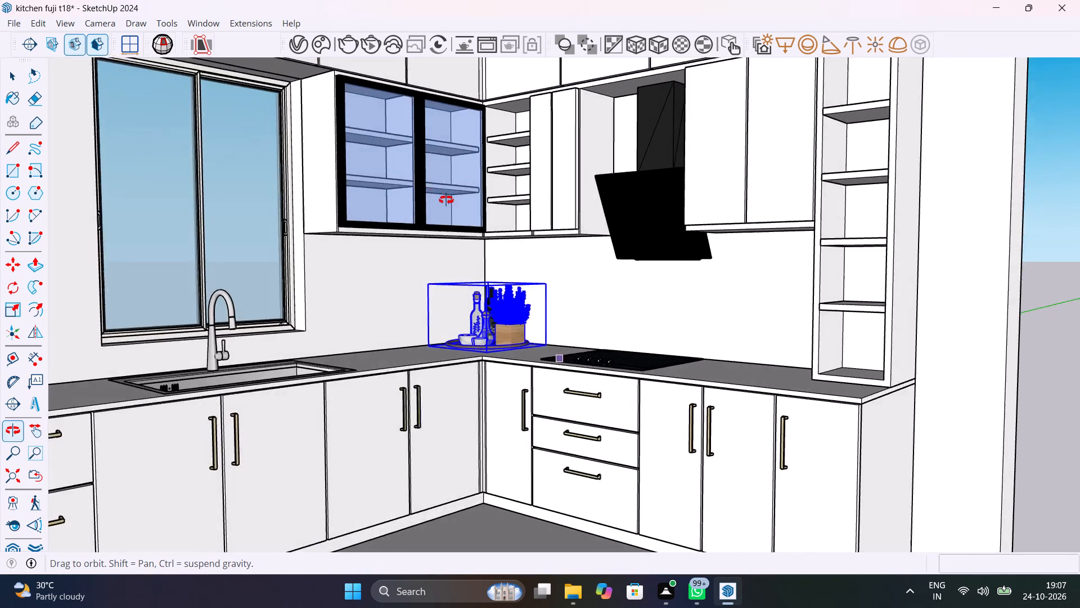
middle_click_drag(446, 200, 485, 258)
key("space")
left_click(1068, 373)
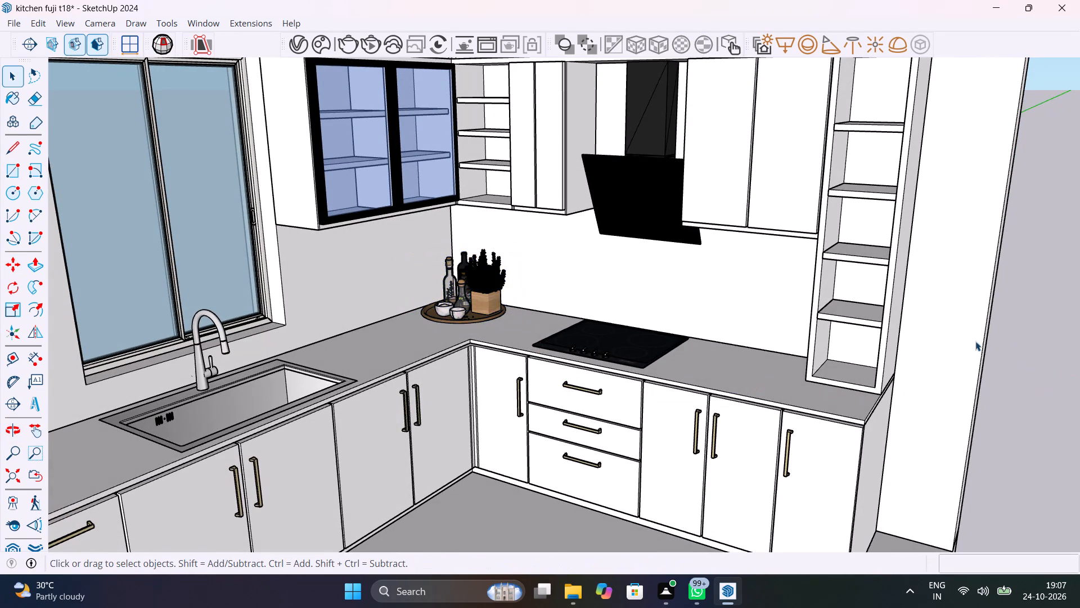
Reopen 3D Warehouse and browse the "kitchen" models for further countertop accessories.
scroll(544, 283, "down", 4)
middle_click_drag(545, 287, 598, 302)
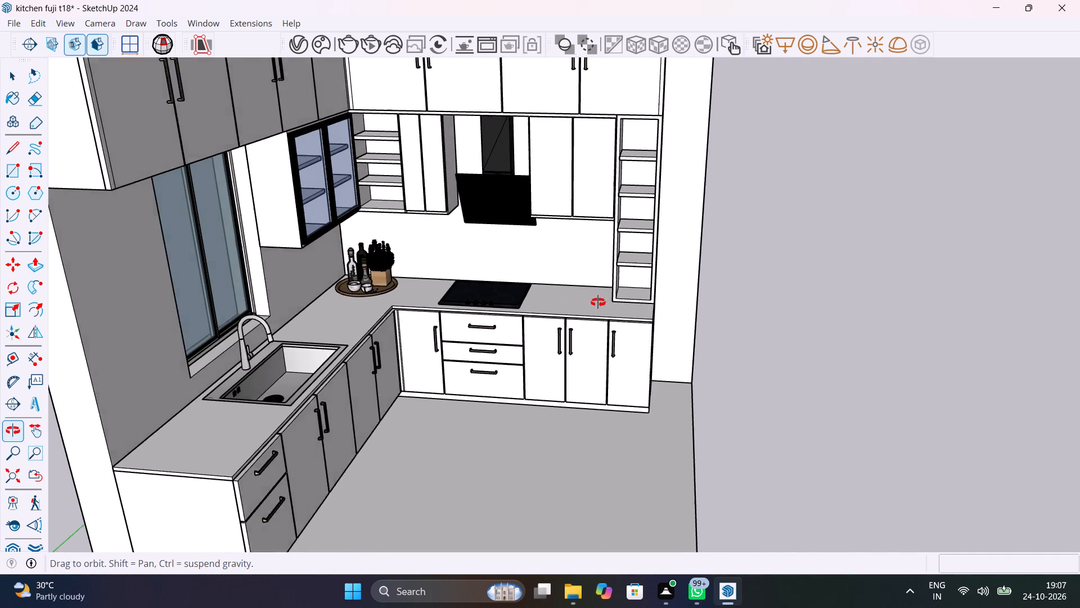
middle_click_drag(598, 302, 466, 287)
left_click(199, 24)
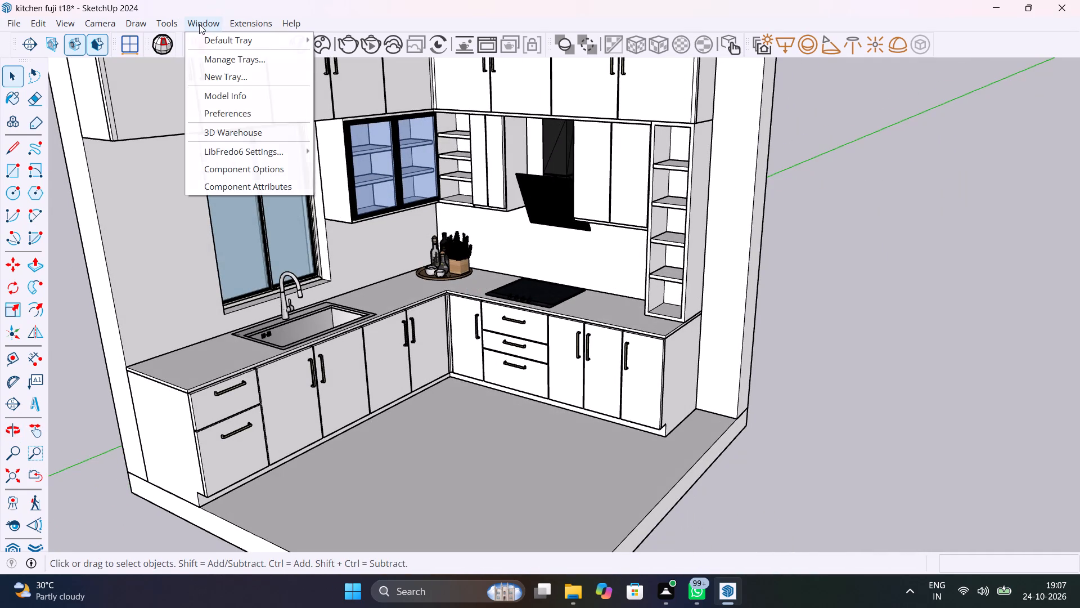
left_click(262, 128)
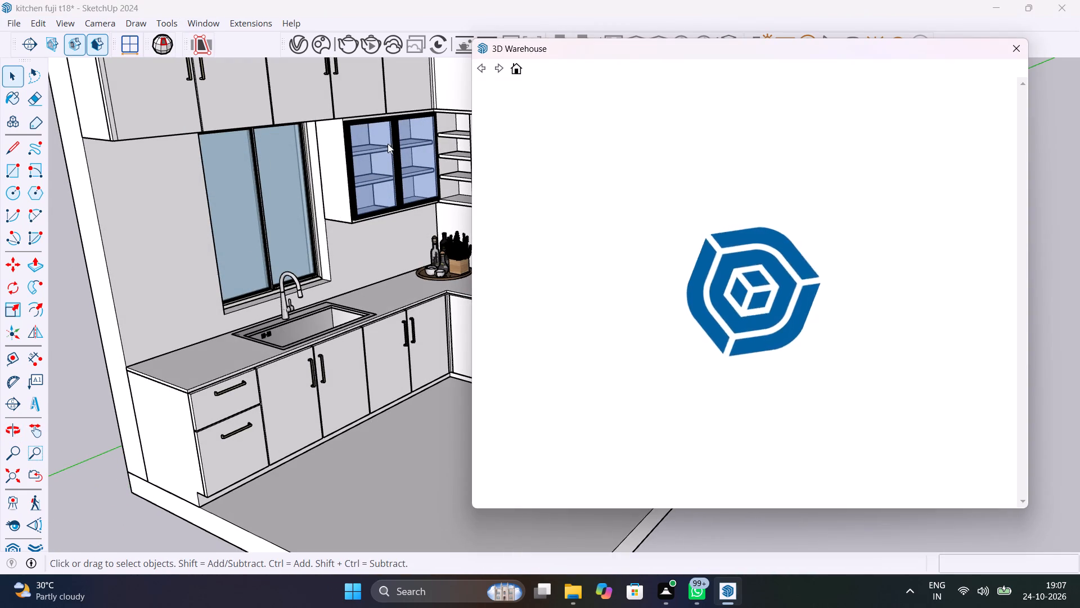
scroll(610, 208, "down", 20)
scroll(610, 208, "down", 1)
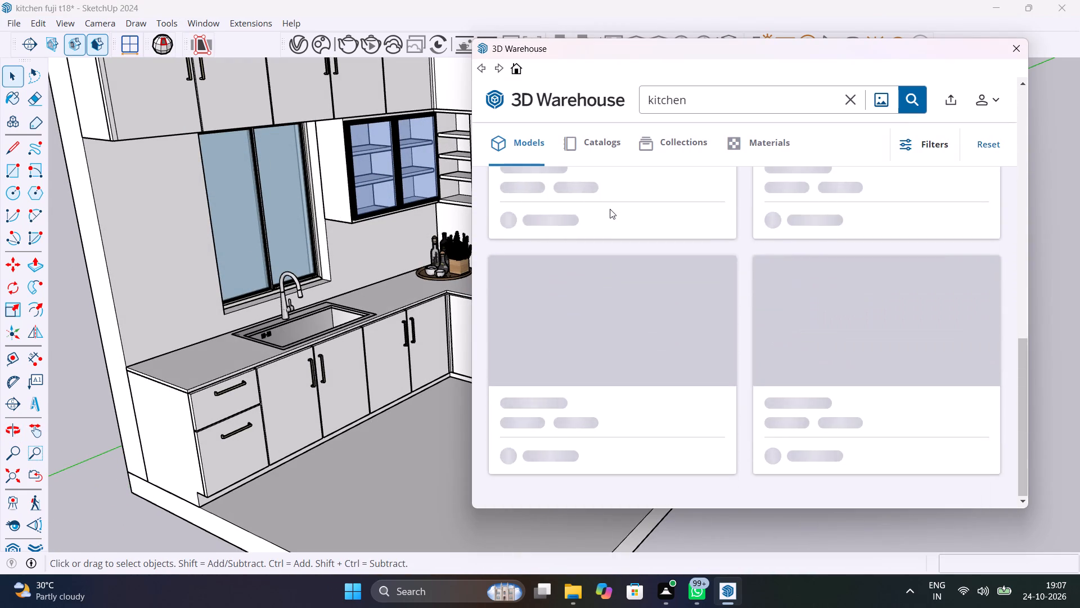
scroll(610, 209, "down", 4)
scroll(696, 274, "down", 14)
scroll(696, 274, "up", 1)
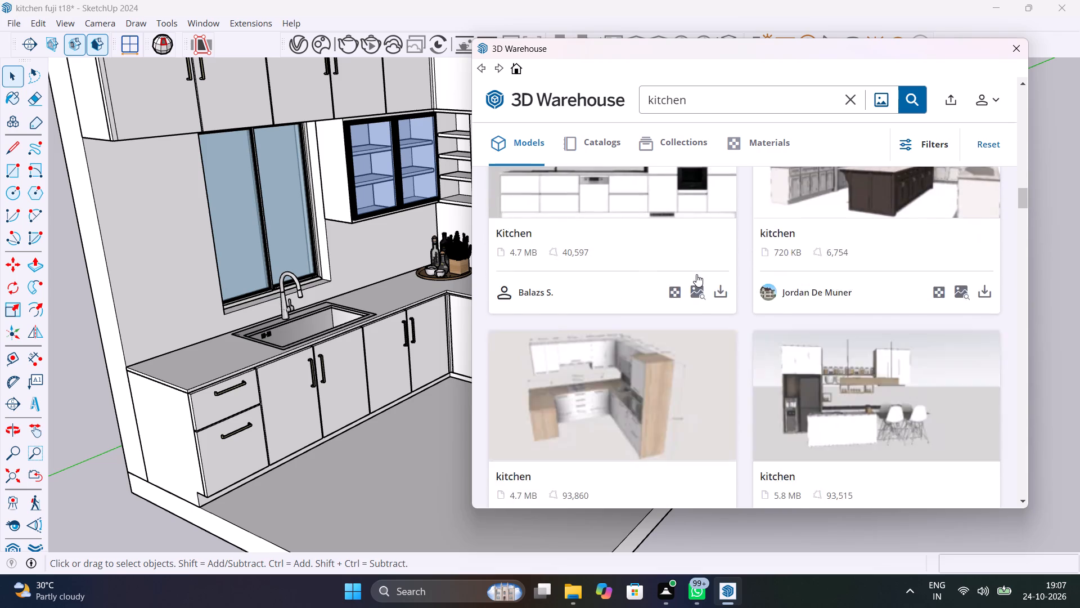
scroll(696, 274, "down", 19)
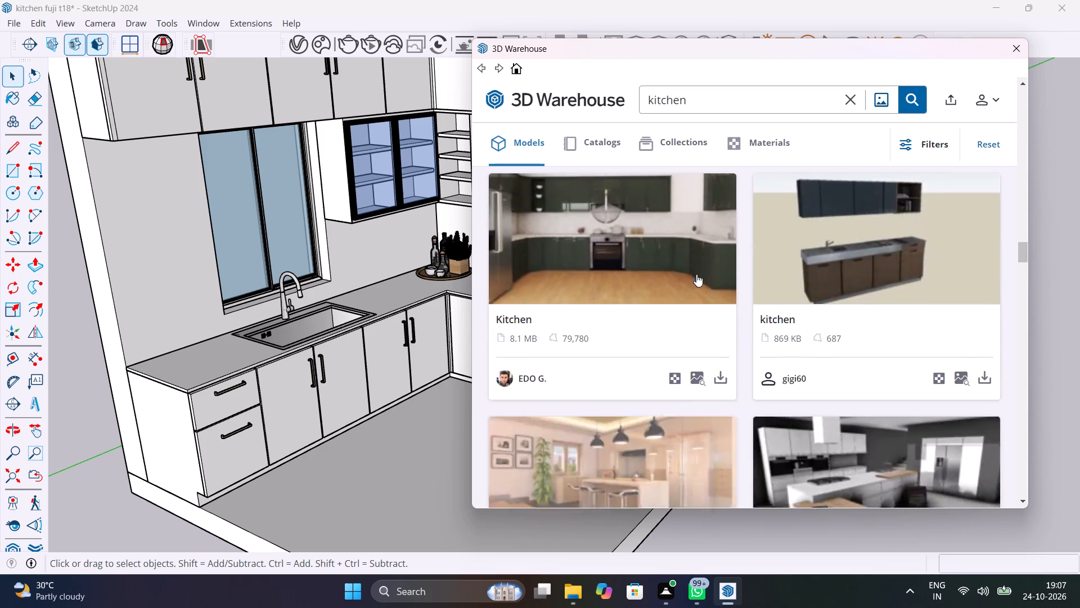
scroll(696, 274, "down", 15)
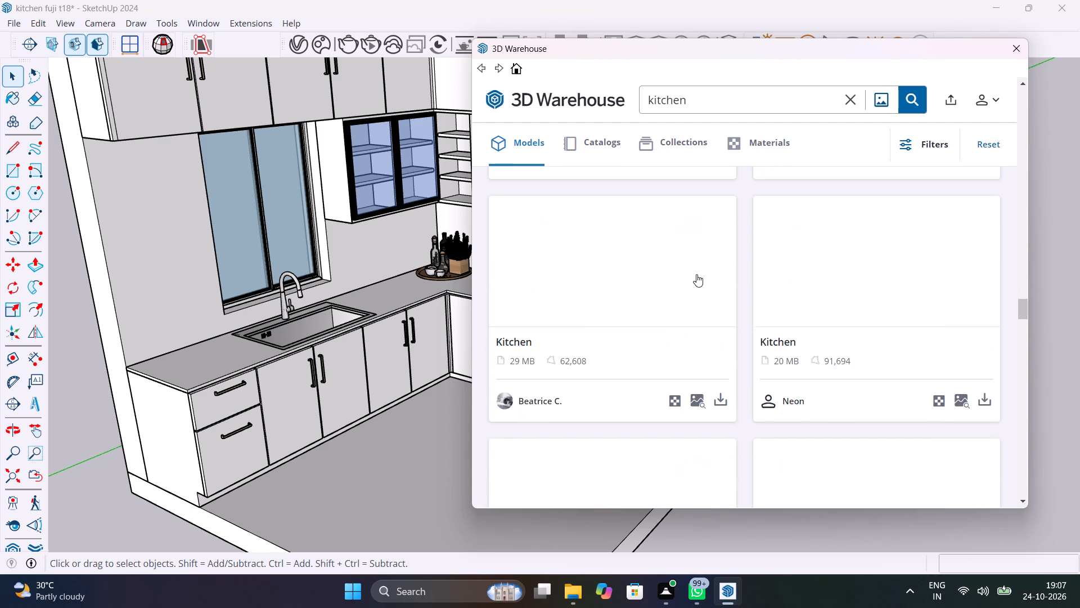
scroll(696, 274, "down", 16)
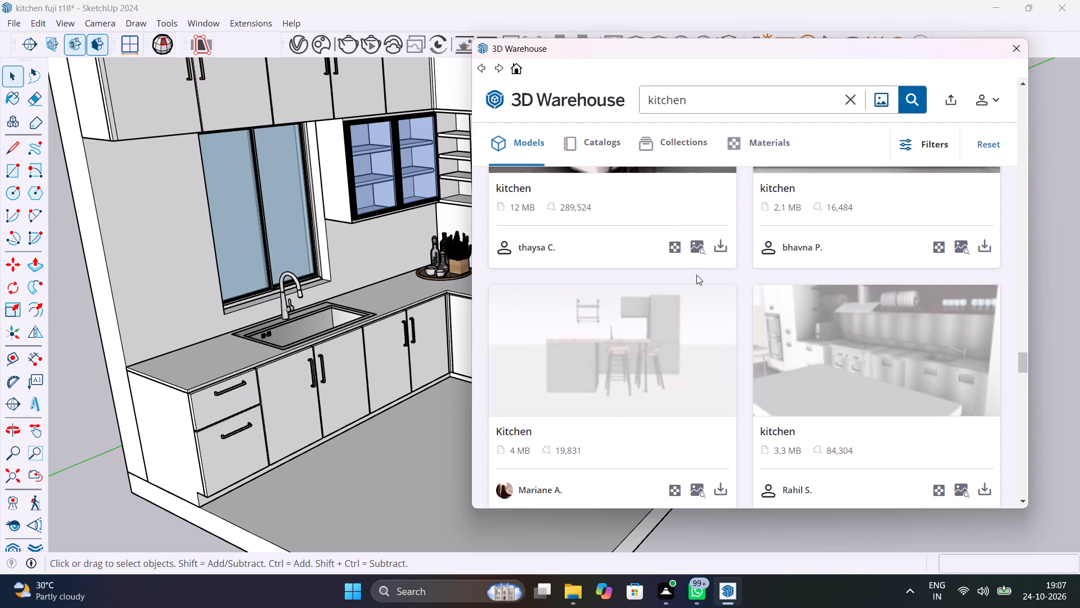
scroll(696, 275, "down", 14)
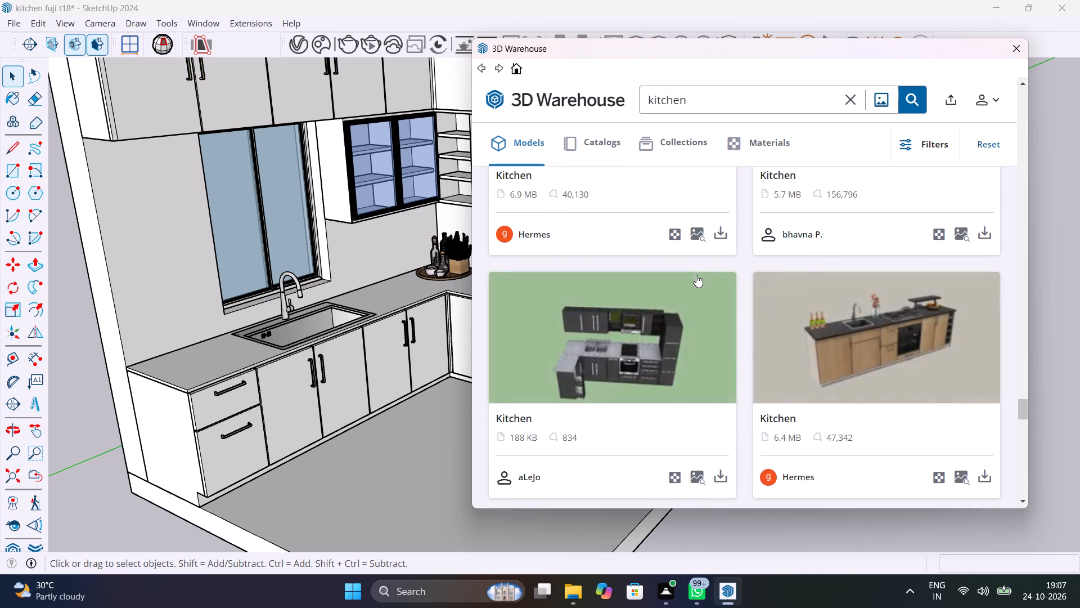
scroll(696, 275, "down", 17)
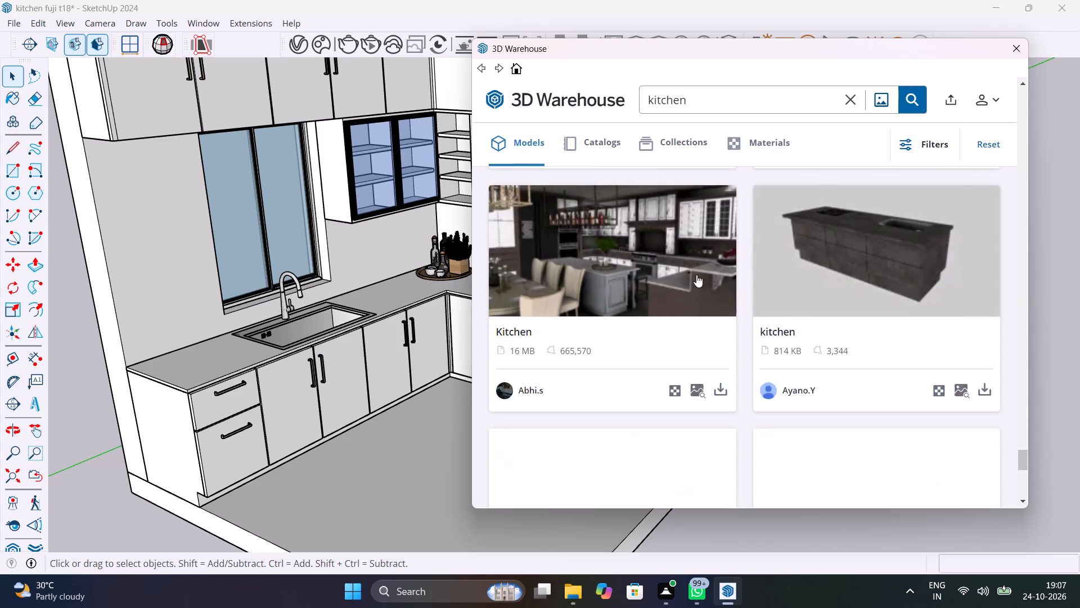
scroll(696, 275, "down", 6)
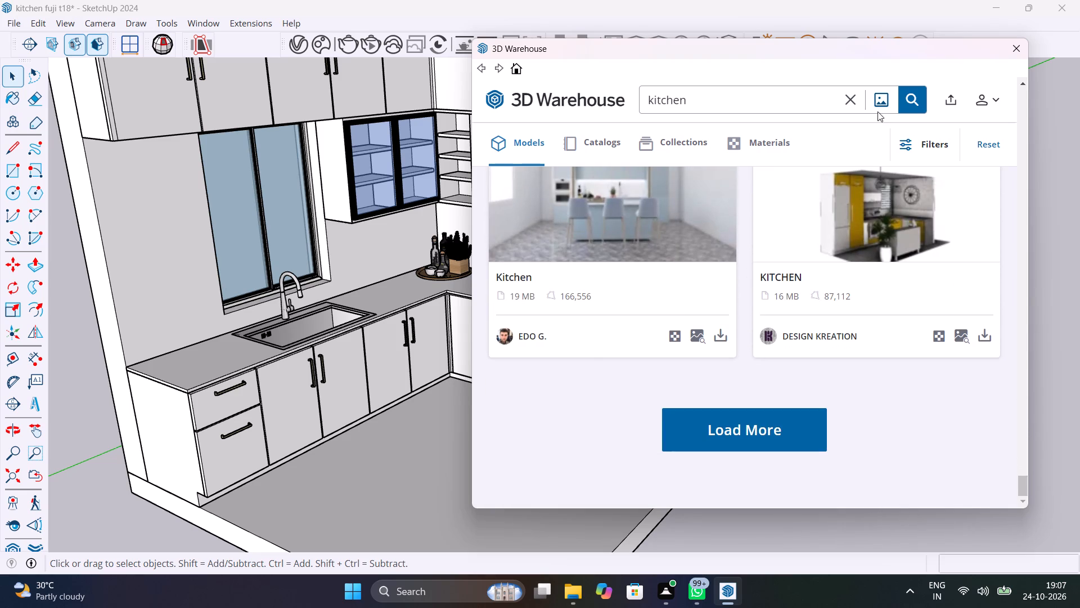
Clear the "kitchen" search term to start a new 3D Warehouse search.
left_click(852, 97)
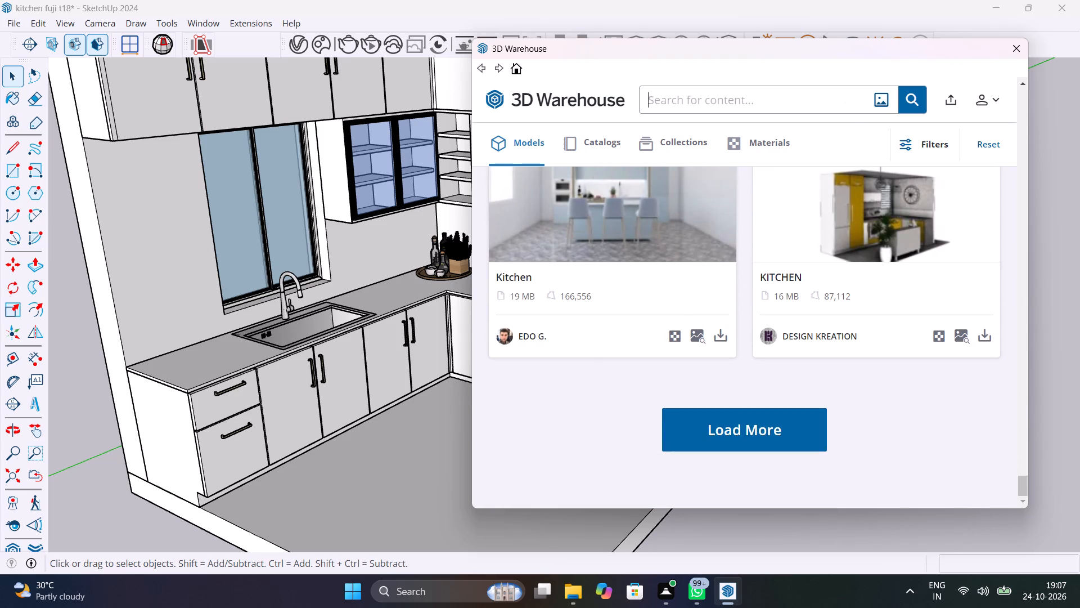
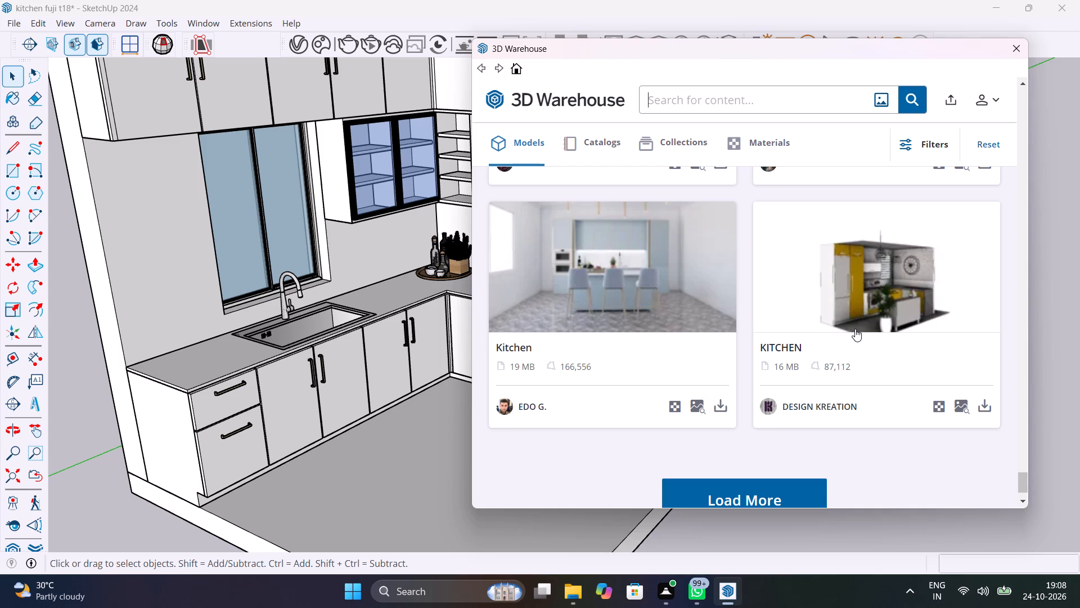
Switch from 3D Warehouse to the Chaos Cosmos browser, clear its "chimney" search and show the online assets.
left_click(800, 105)
left_click(316, 47)
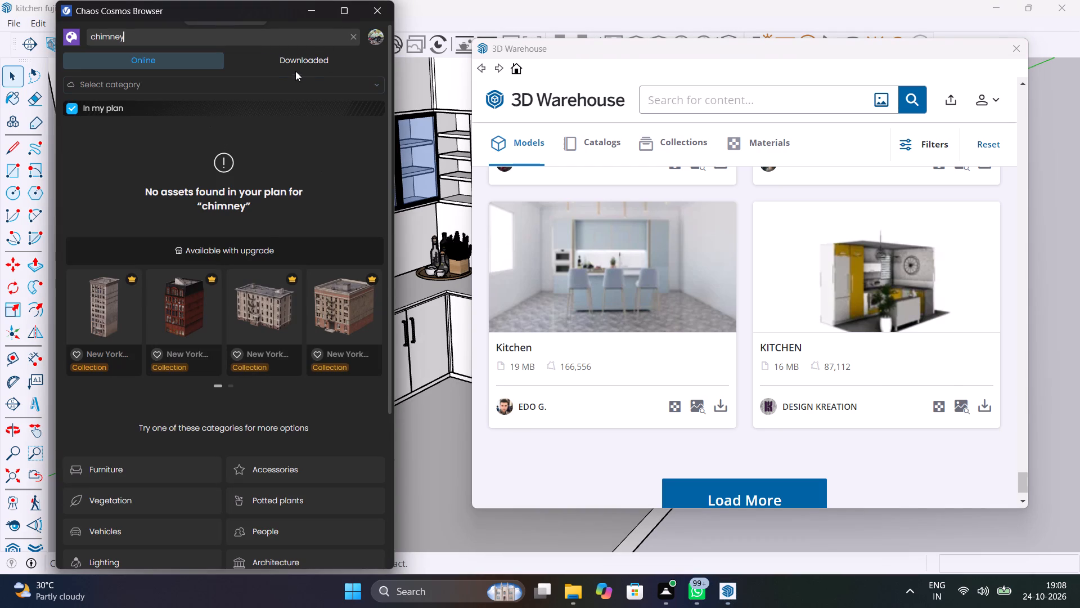
left_click(310, 61)
left_click(356, 41)
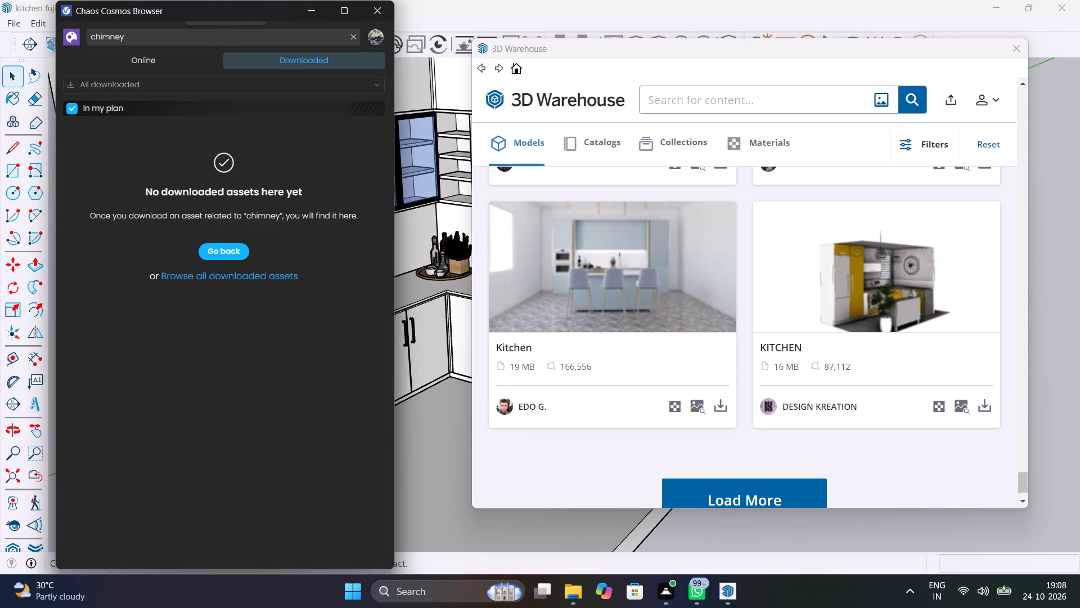
left_click(145, 61)
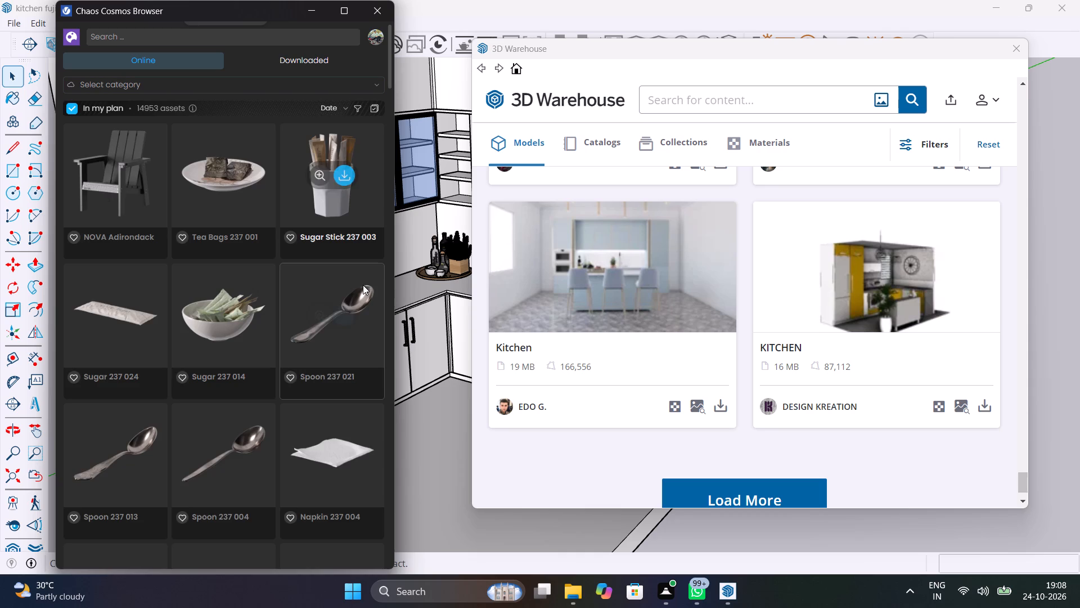
Browse the unfiltered online Cosmos assets for kitchen accessories, and close the 3D Warehouse window.
scroll(363, 285, "down", 9)
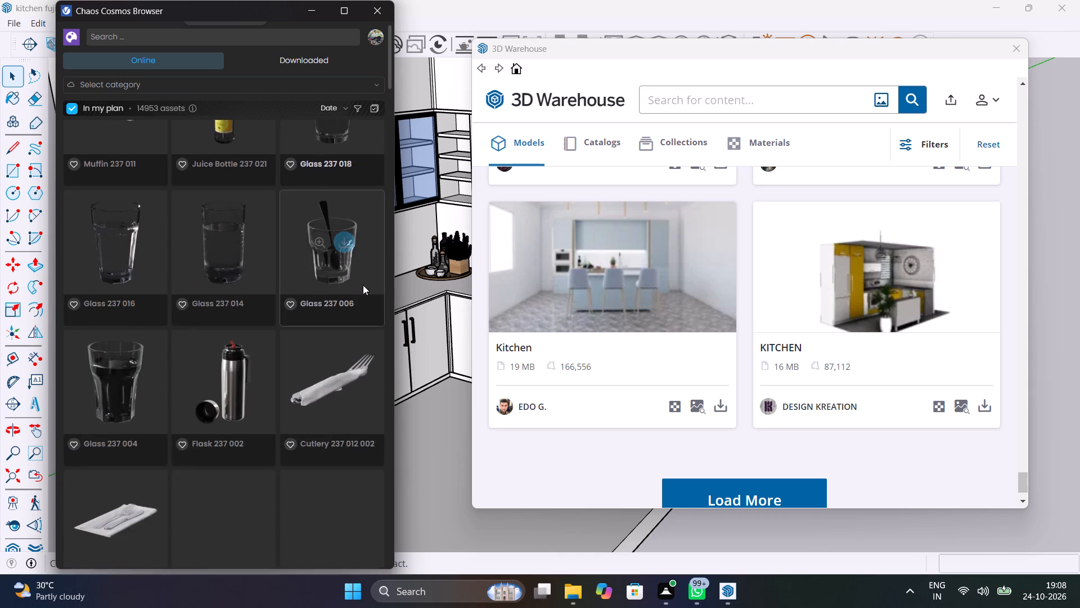
scroll(363, 285, "down", 12)
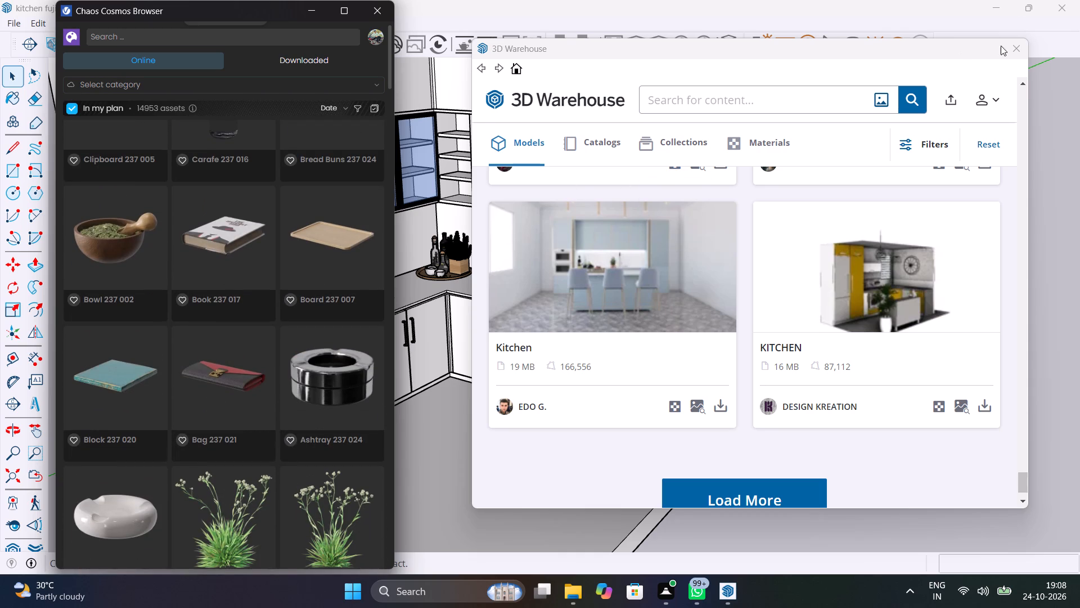
left_click(1014, 47)
scroll(202, 366, "down", 11)
scroll(202, 366, "up", 5)
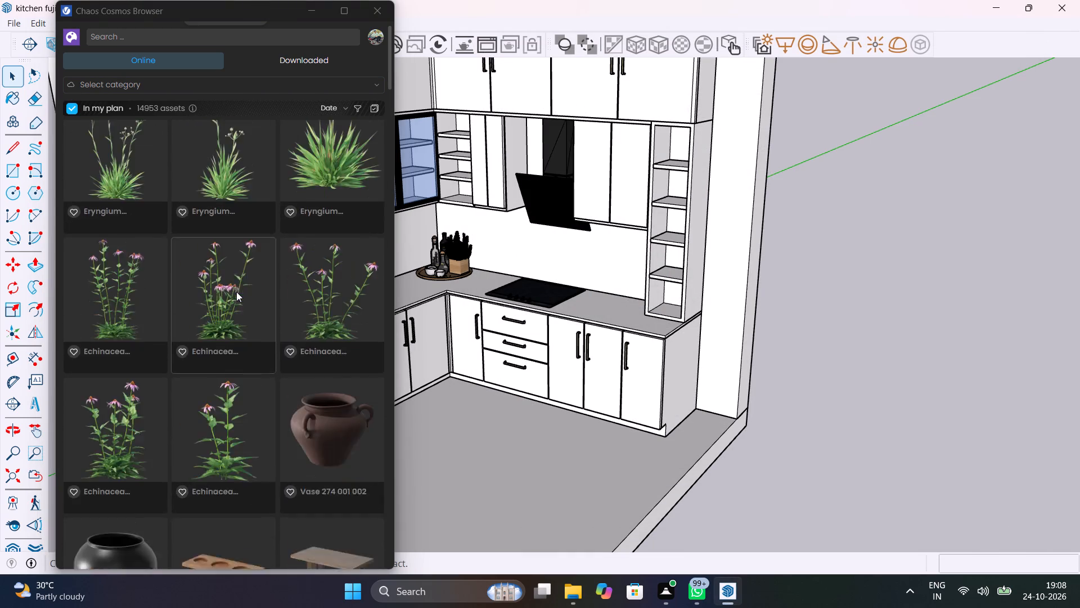
scroll(236, 292, "up", 20)
scroll(236, 292, "up", 8)
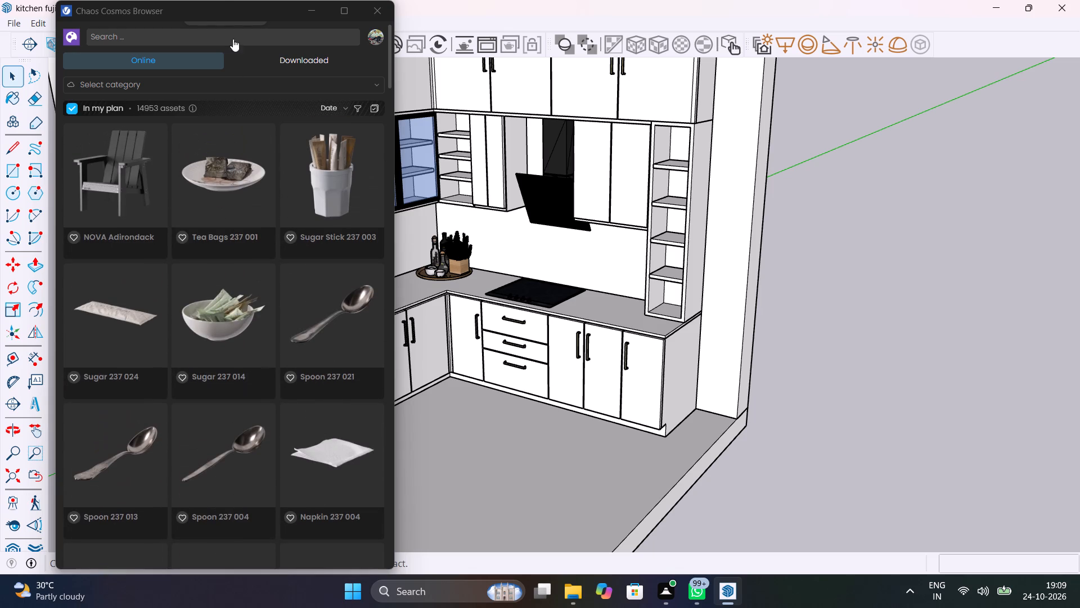
Search Cosmos for "kitchen" and import the already downloaded Kitchen Utensil rail with hanging tools.
left_click(244, 37)
type("kitchen")
key("Return")
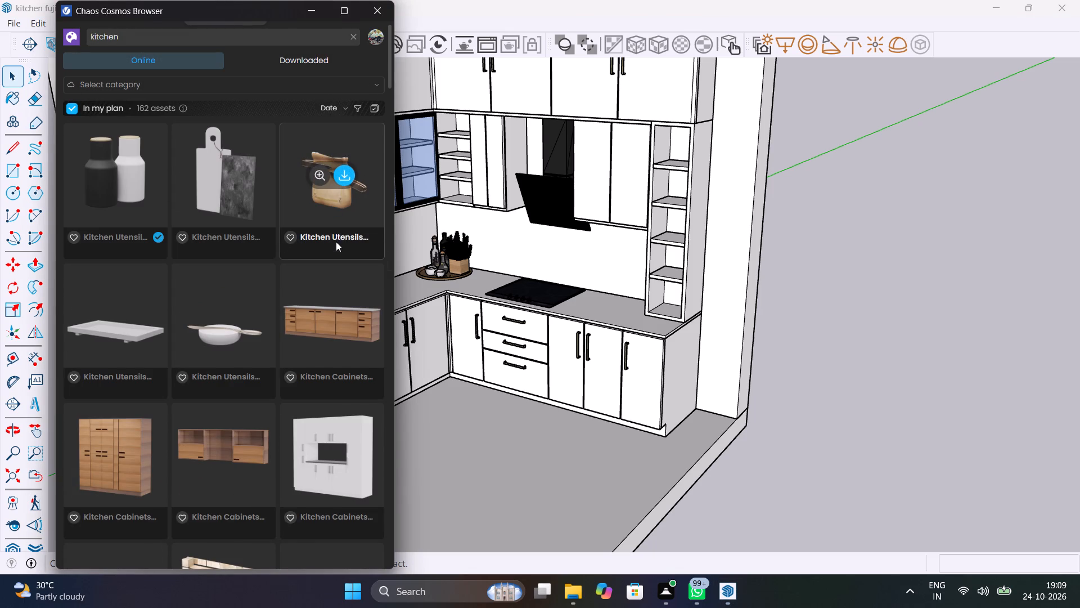
scroll(336, 242, "down", 5)
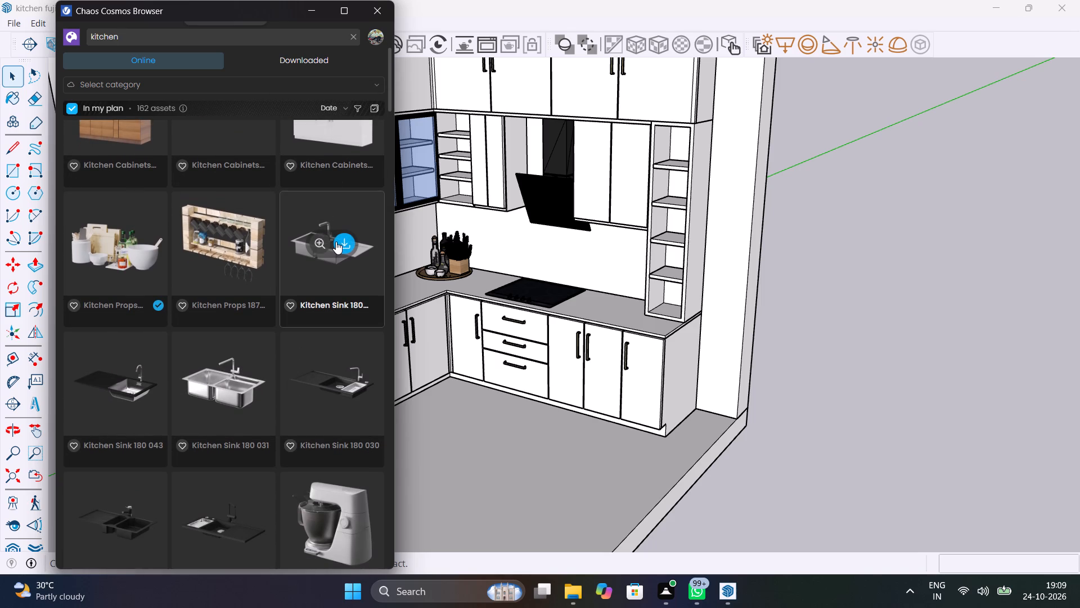
scroll(336, 242, "down", 3)
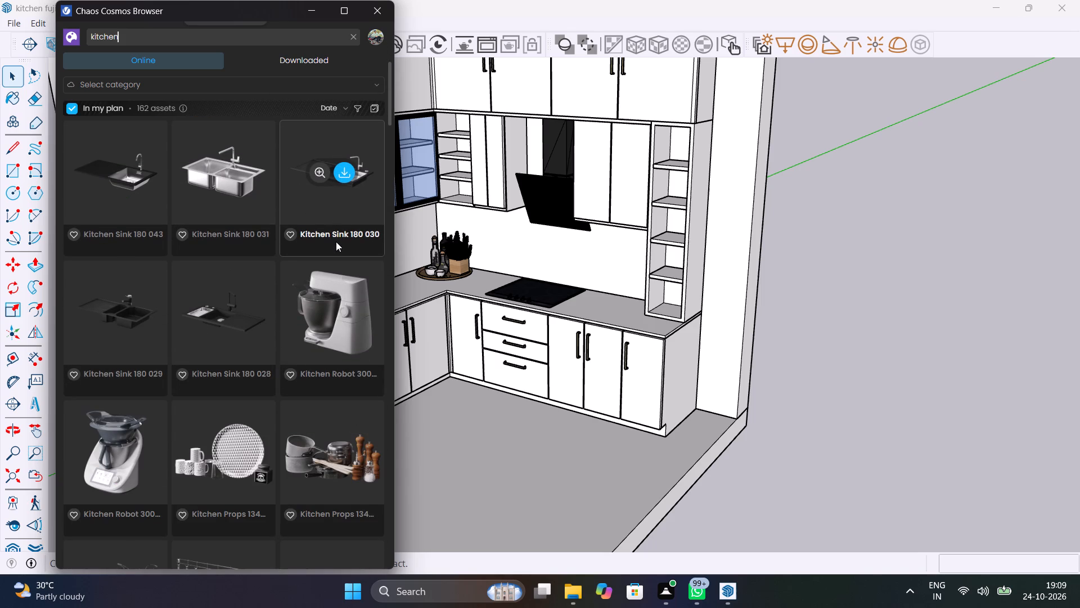
scroll(336, 242, "down", 2)
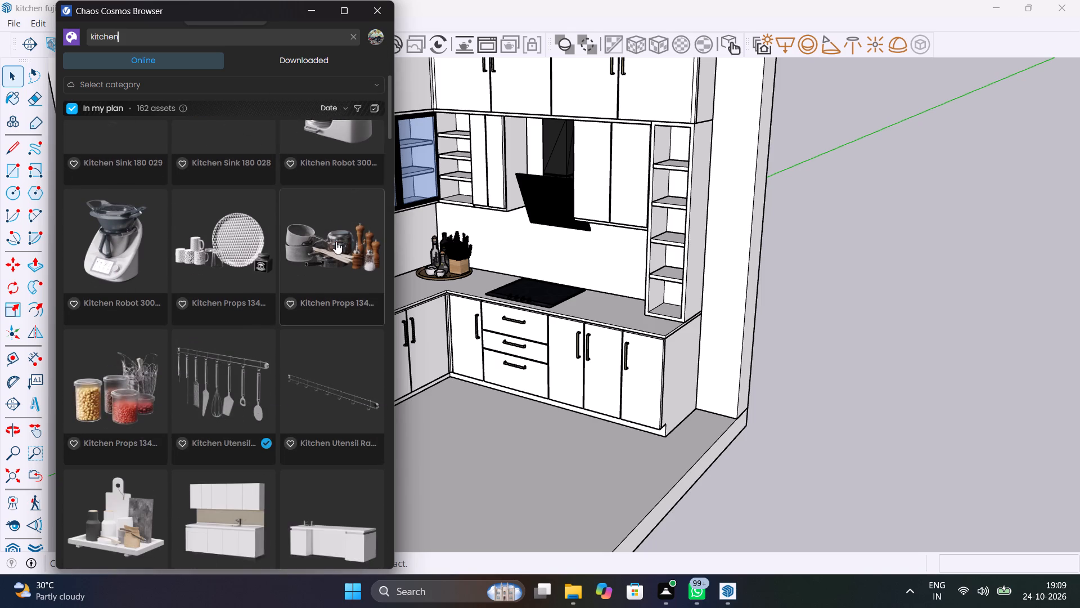
scroll(336, 242, "down", 2)
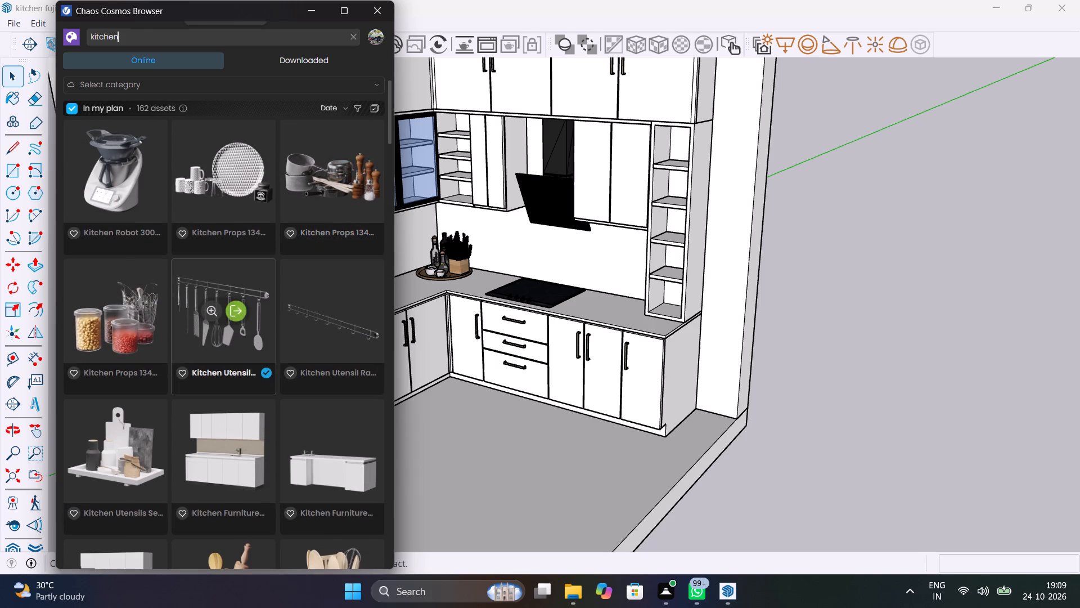
left_click(237, 311)
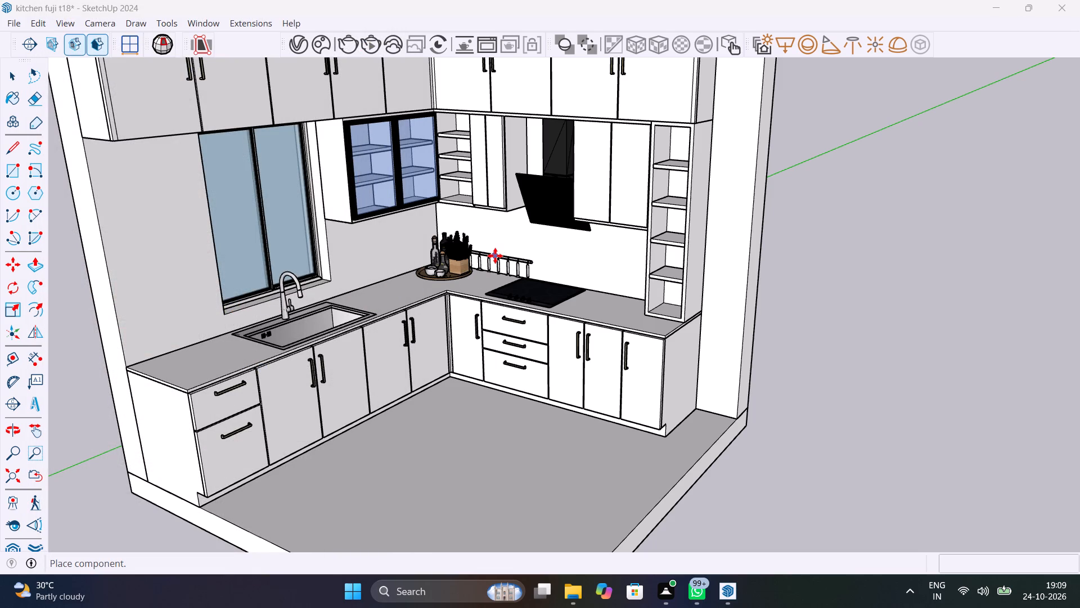
Place one hanging utensil rack on the backsplash wall between the cooker hood and the tall open shelf unit.
scroll(588, 255, "up", 8)
middle_click_drag(641, 255, 752, 214)
scroll(706, 235, "up", 6)
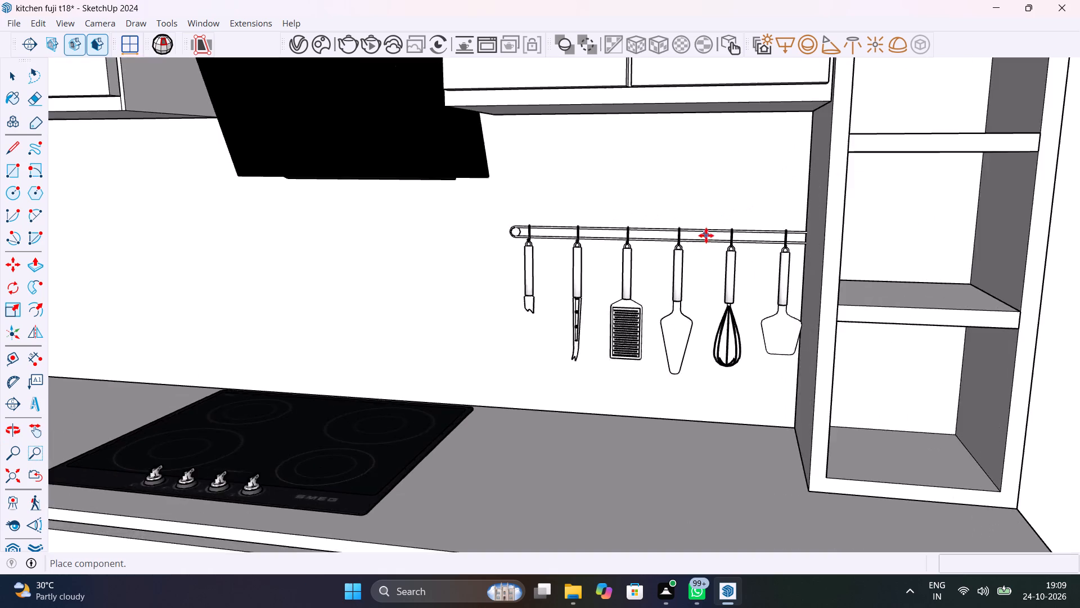
scroll(706, 235, "up", 2)
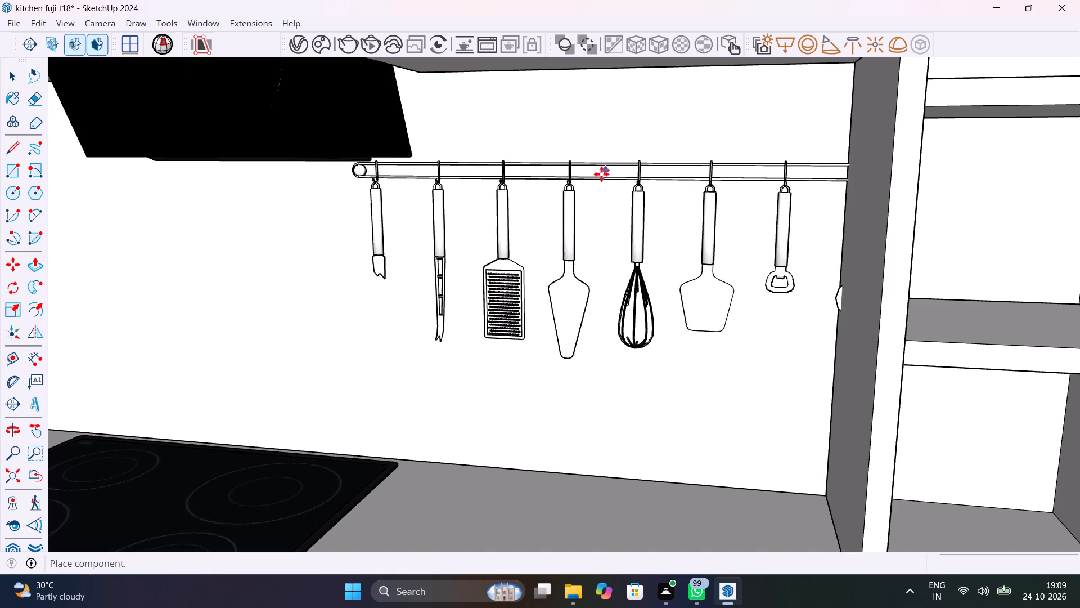
left_click(542, 205)
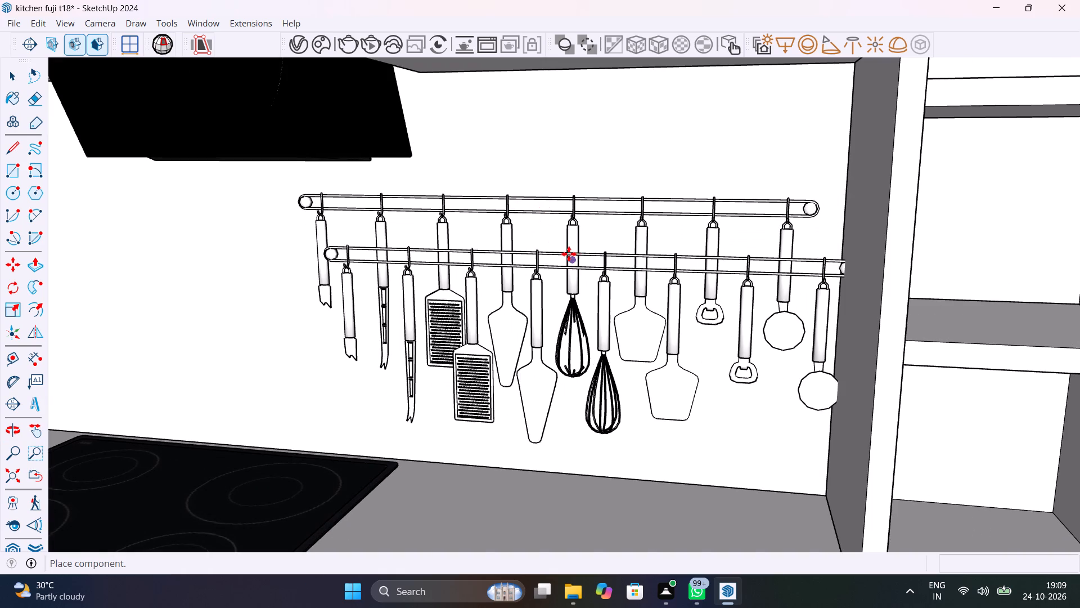
key("Escape")
key("space")
Shorten the utensil rack along the red axis by scaling it from its hood-side end.
left_click(575, 280)
scroll(575, 280, "down", 4)
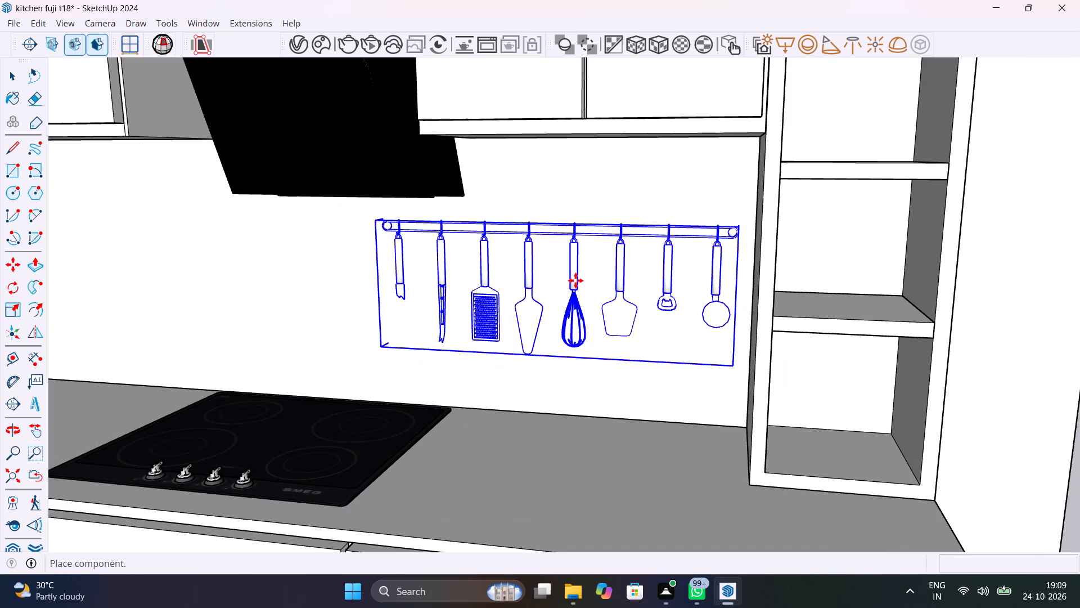
key("s")
scroll(386, 286, "up", 8)
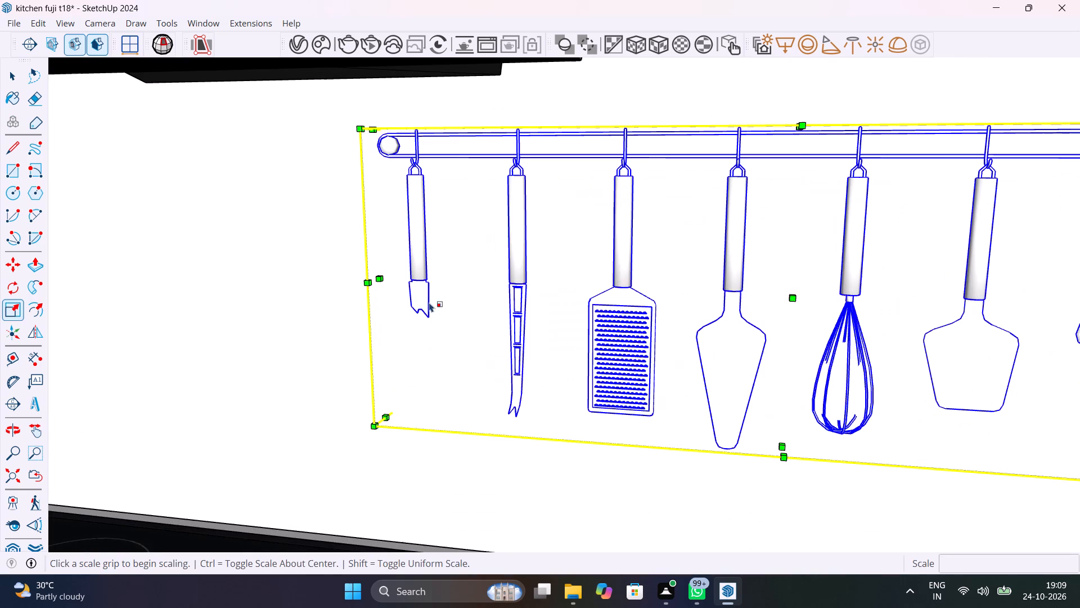
middle_click_drag(448, 302, 643, 312)
middle_click_drag(411, 303, 522, 291)
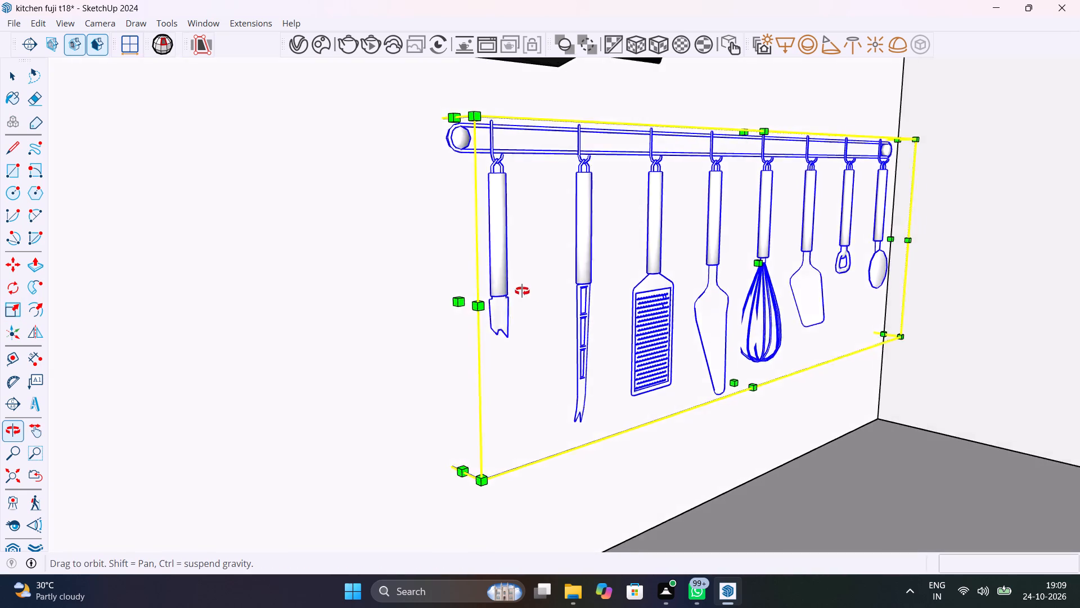
middle_click_drag(522, 291, 509, 357)
scroll(442, 347, "up", 1)
left_click(447, 355)
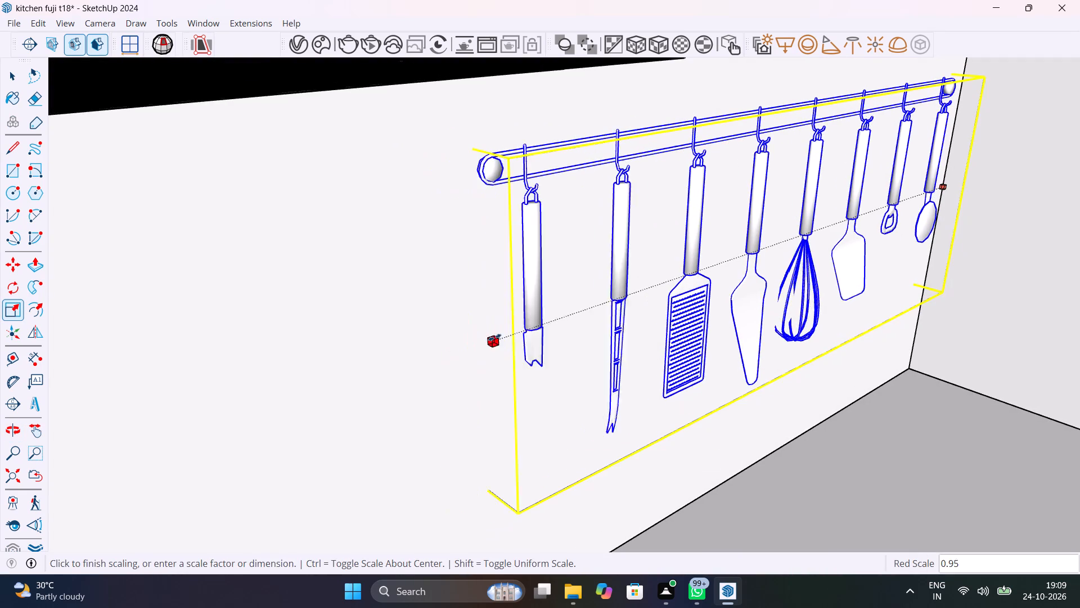
left_click(641, 265)
Move the utensil rack about 3 1/8" up the wall, closer to the underside of the wall cabinets.
scroll(647, 301, "down", 11)
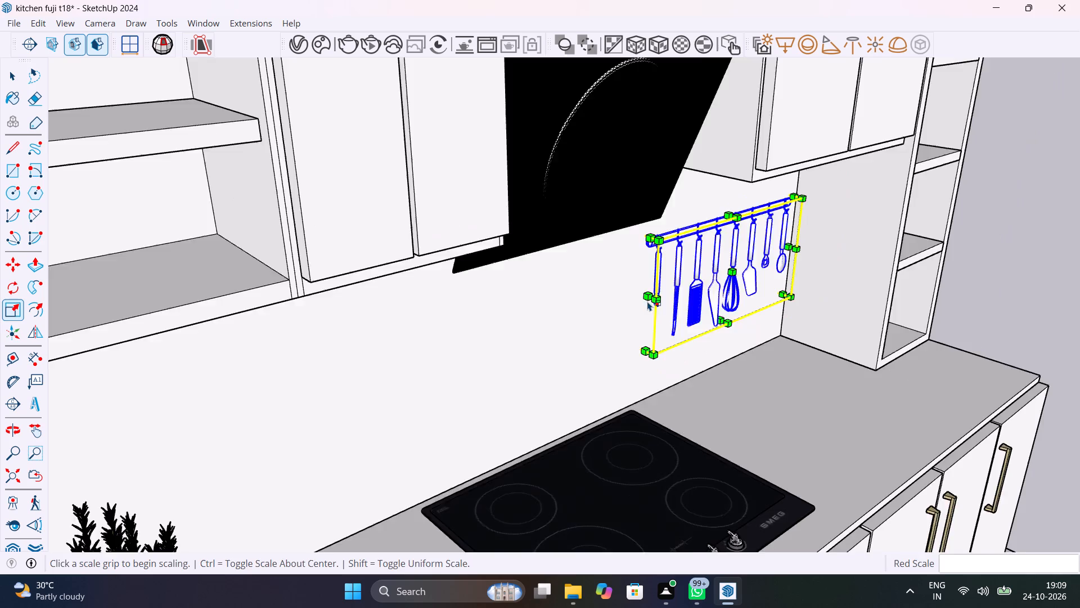
middle_click_drag(692, 305, 434, 291)
scroll(703, 337, "down", 5)
scroll(826, 329, "down", 1)
middle_click_drag(822, 327, 282, 291, "shift")
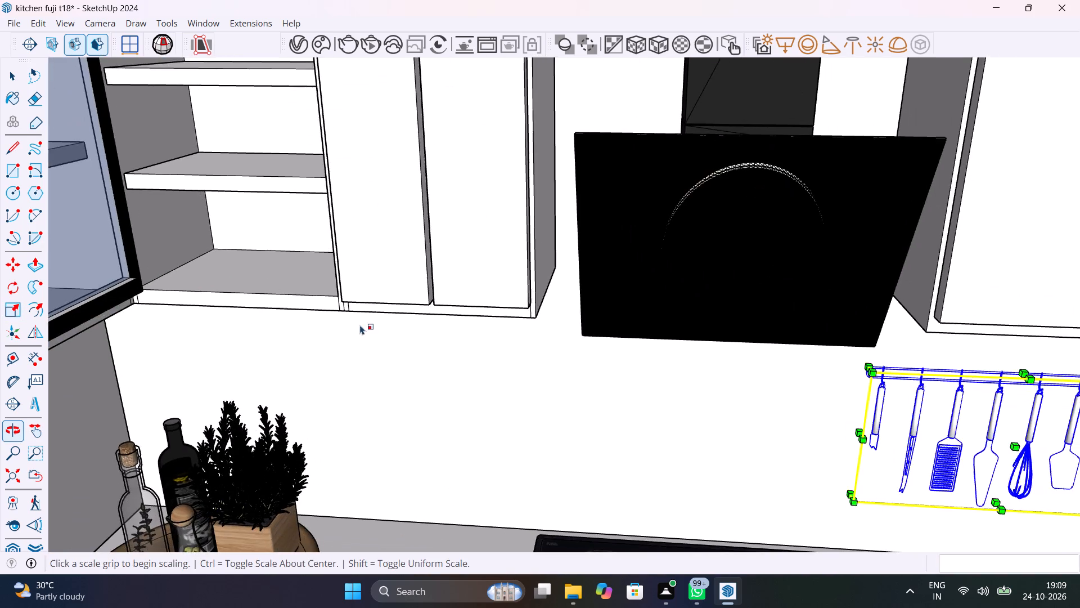
scroll(717, 347, "down", 5)
middle_click_drag(922, 414, 656, 335)
scroll(704, 339, "up", 5)
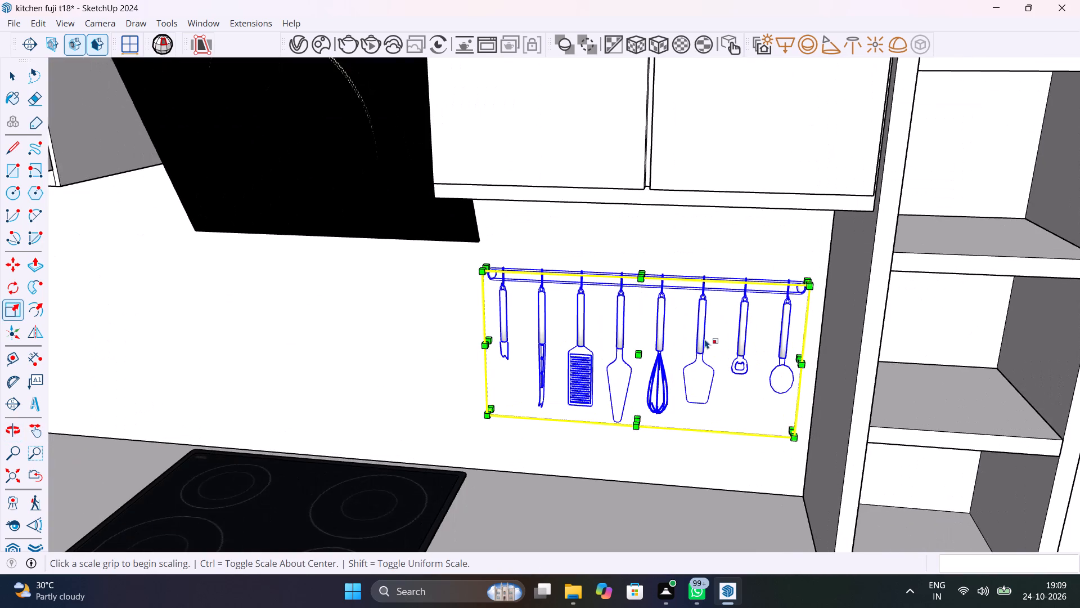
key("space")
left_click(777, 364)
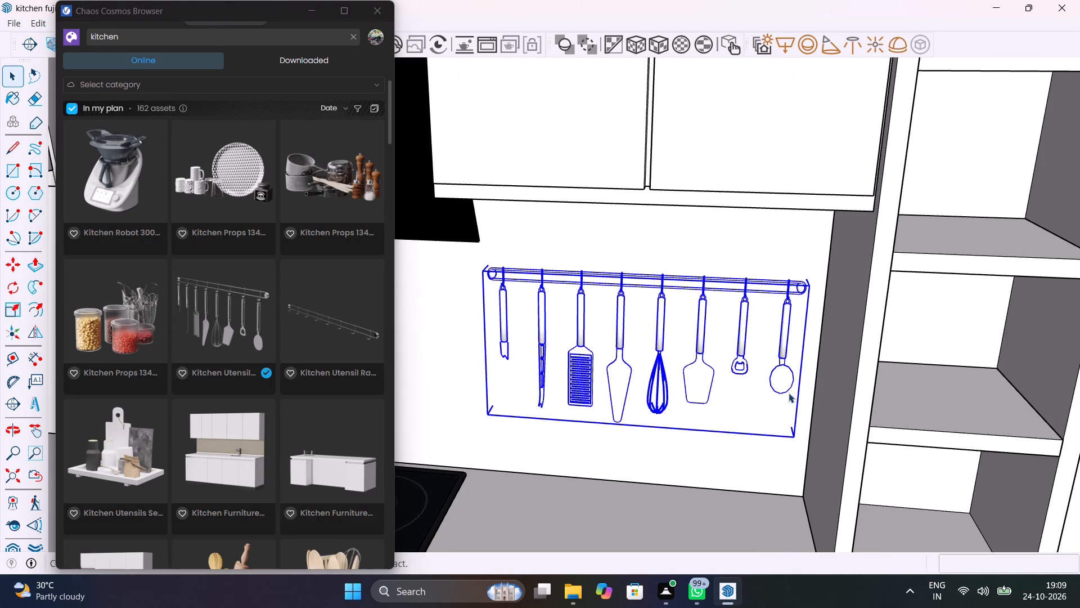
key("m")
left_click(805, 278)
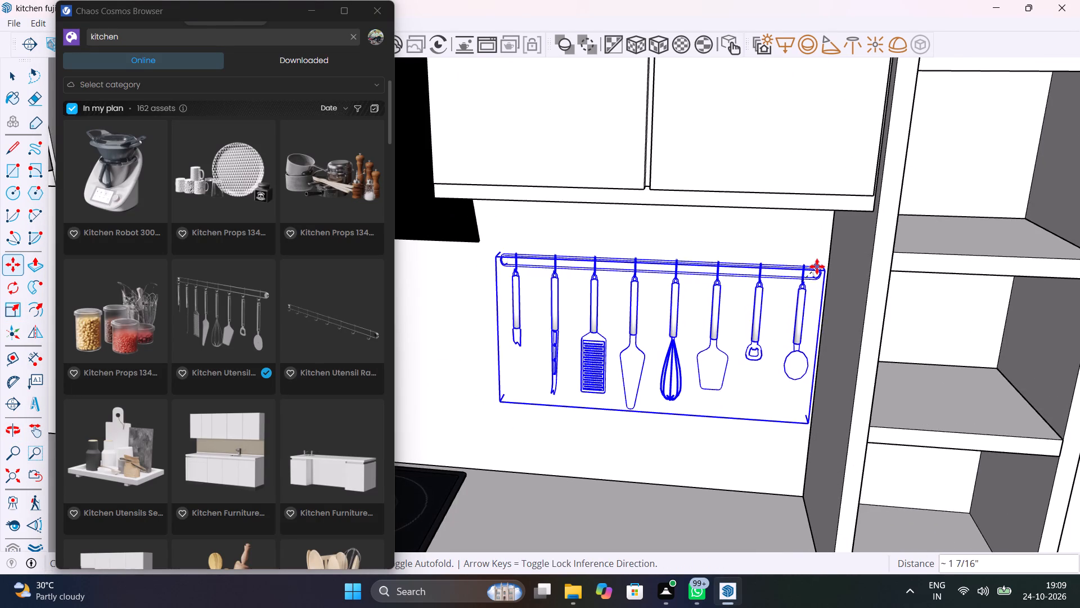
left_click(826, 243)
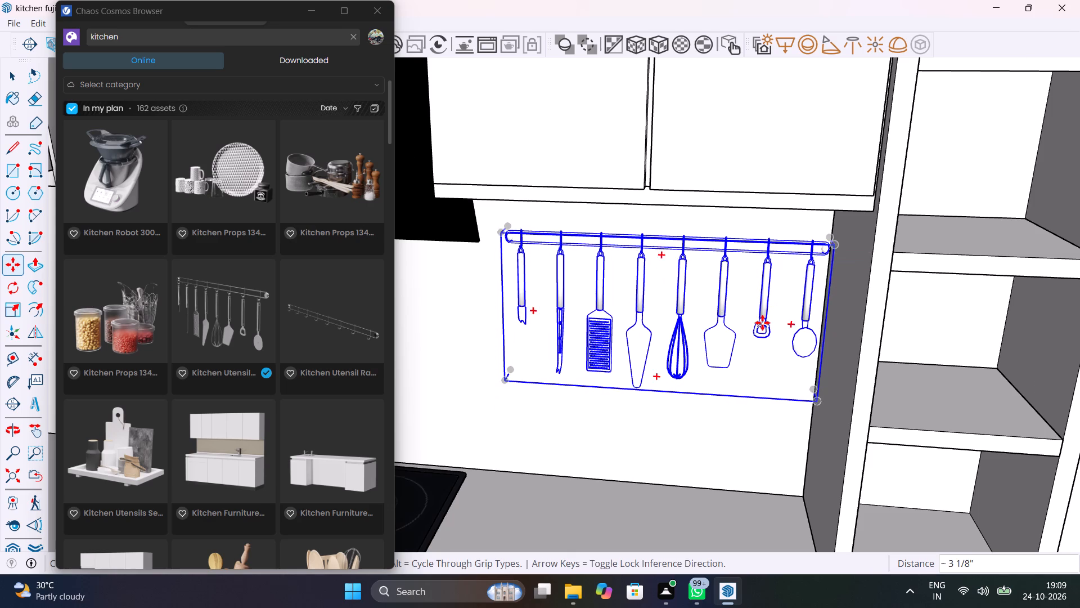
Move the utensil rack by its upper hood-side corner about 4' 7 9/16" along the wall, to above the decor tray.
scroll(762, 323, "down", 12)
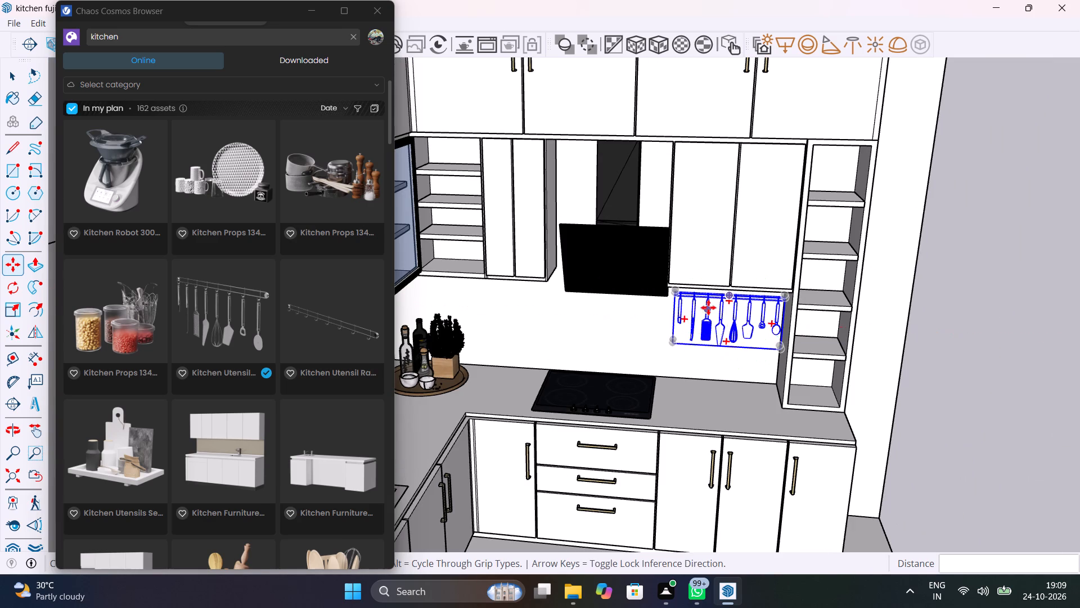
left_click(681, 291)
scroll(504, 292, "down", 4)
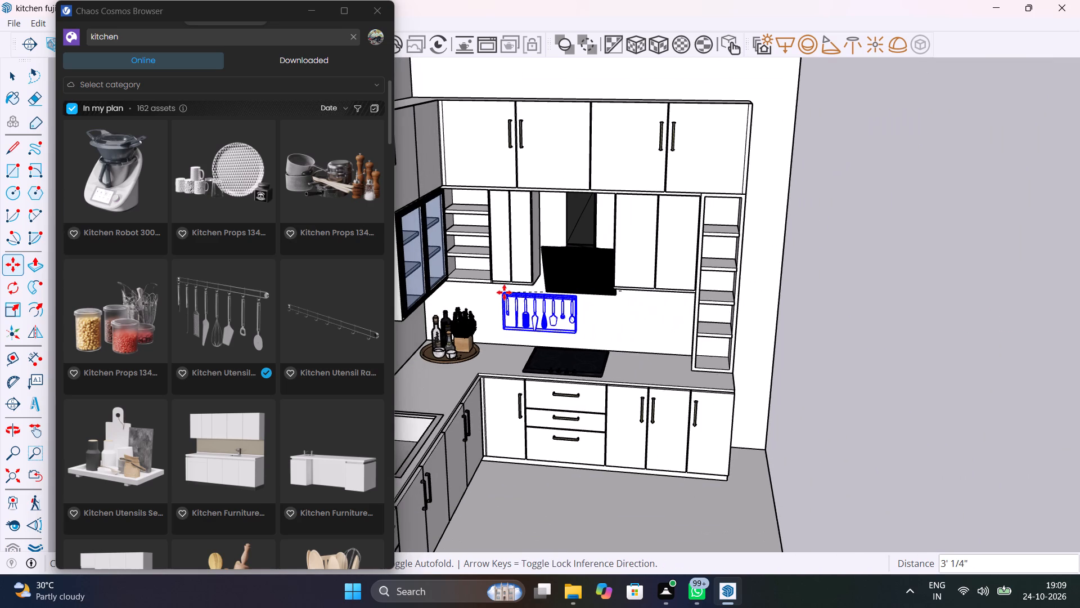
middle_click_drag(504, 292, 614, 280, "shift")
scroll(628, 417, "up", 10)
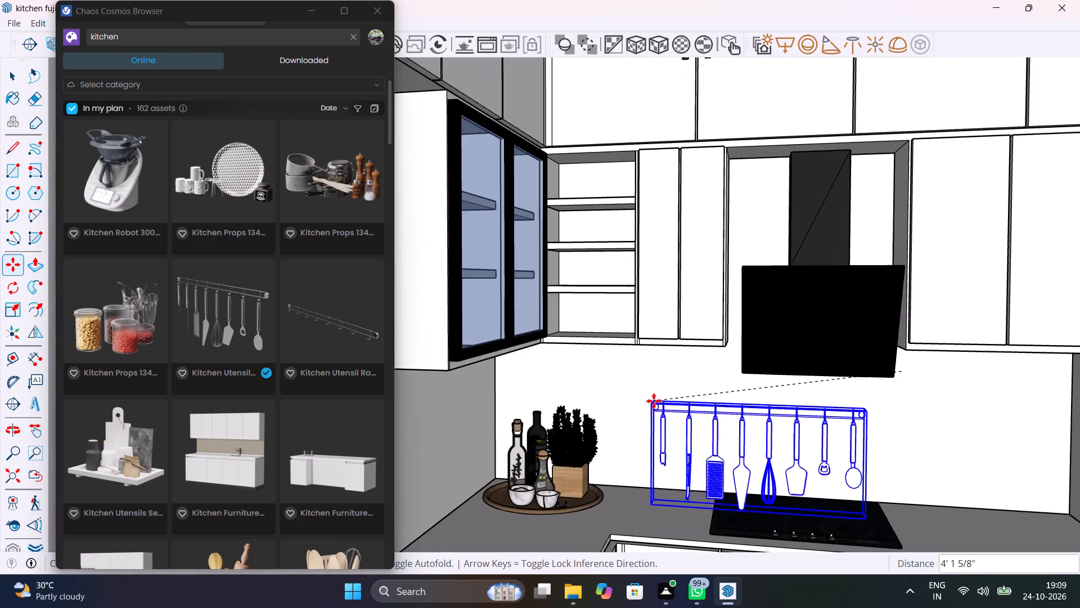
scroll(654, 401, "up", 2)
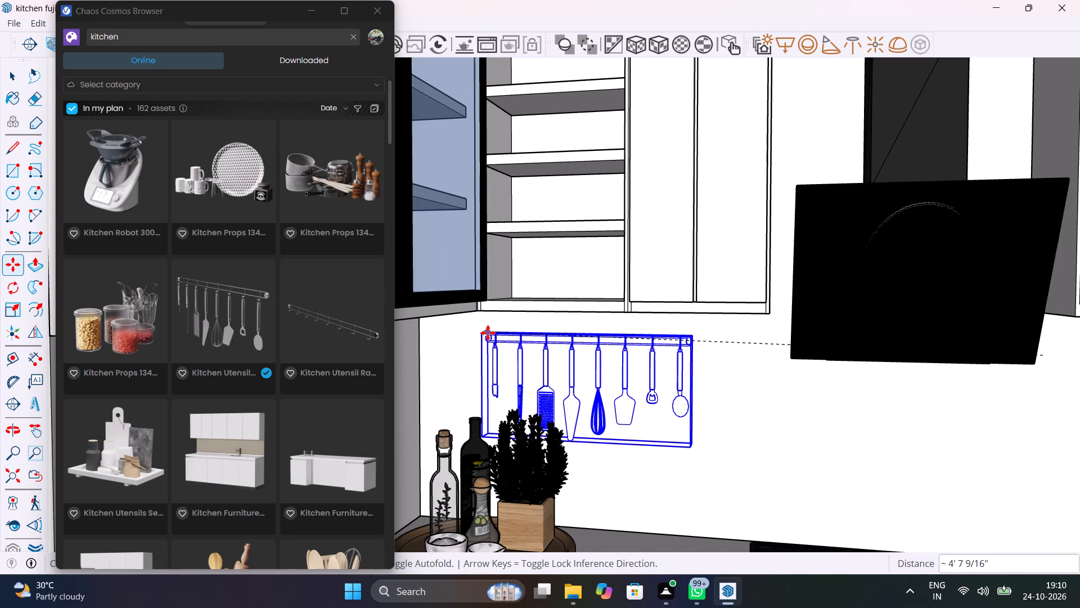
left_click(488, 333)
Browse the kitchen assets in the Chaos Cosmos library for further accessories to put on the open shelves.
scroll(503, 360, "down", 9)
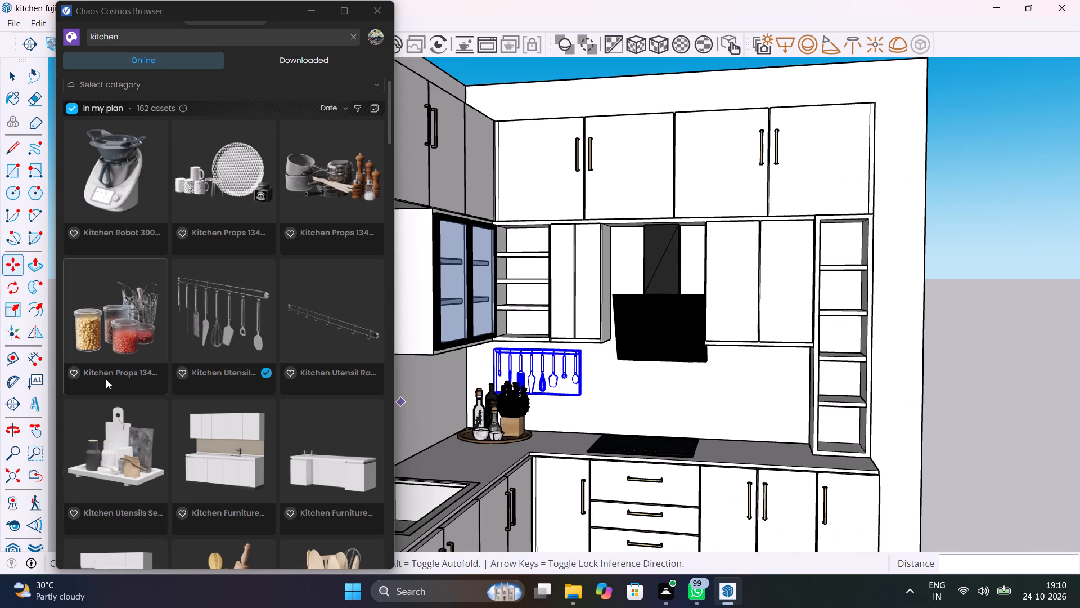
scroll(208, 360, "down", 4)
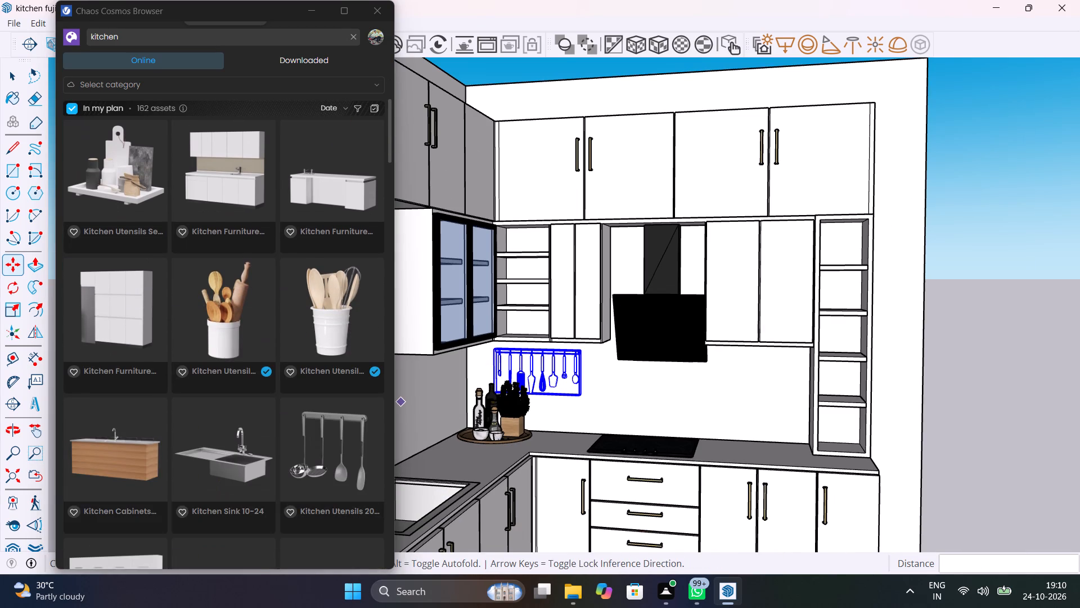
scroll(290, 360, "down", 3)
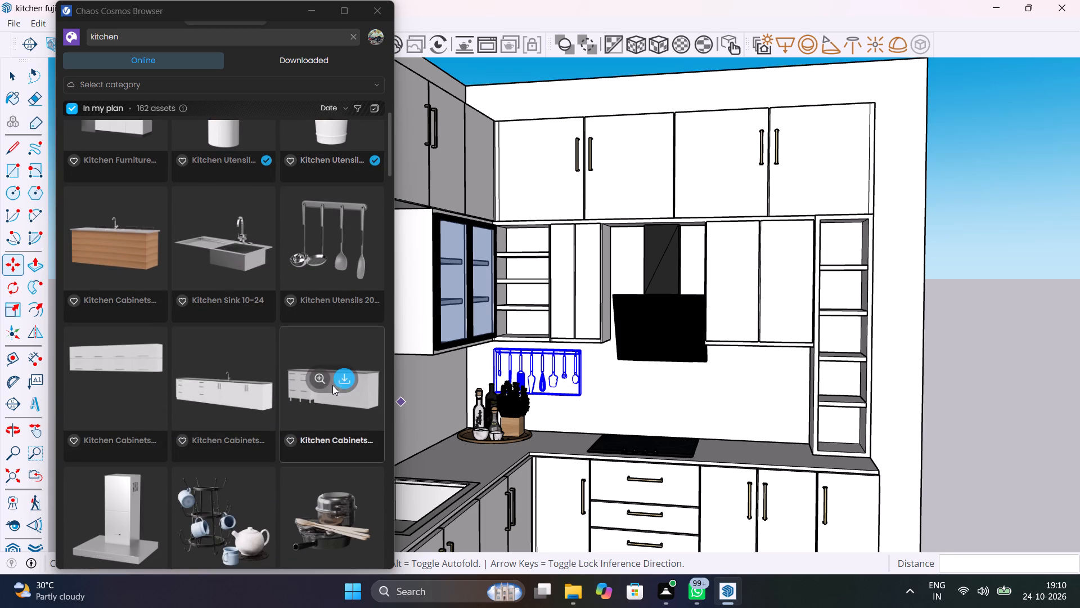
middle_click_drag(332, 385, 339, 419)
scroll(597, 416, "down", 3)
middle_click_drag(607, 413, 607, 447)
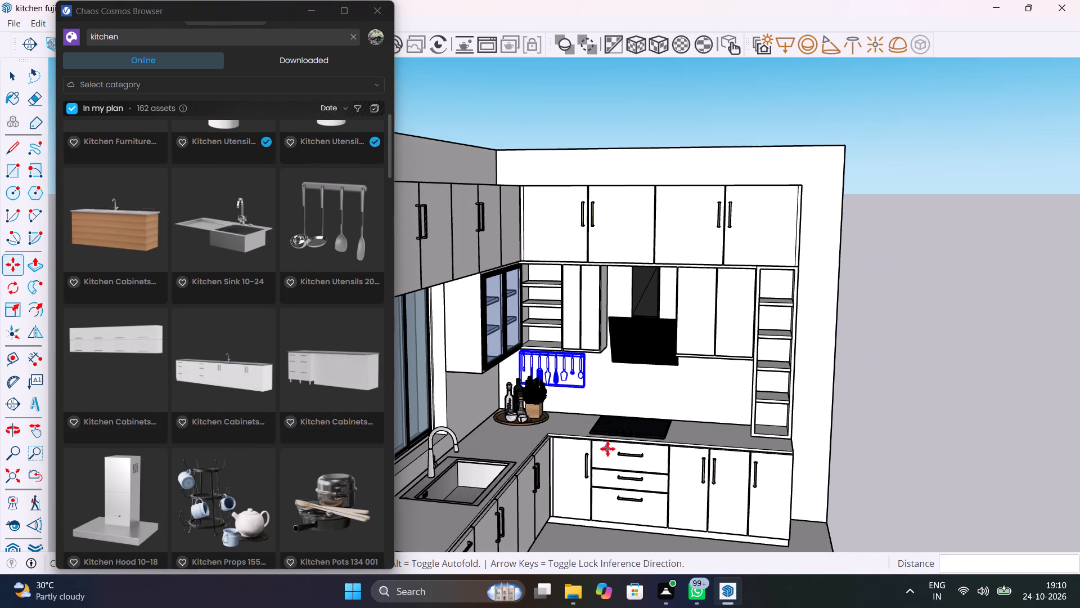
key("space")
left_click(954, 403)
scroll(298, 430, "down", 2)
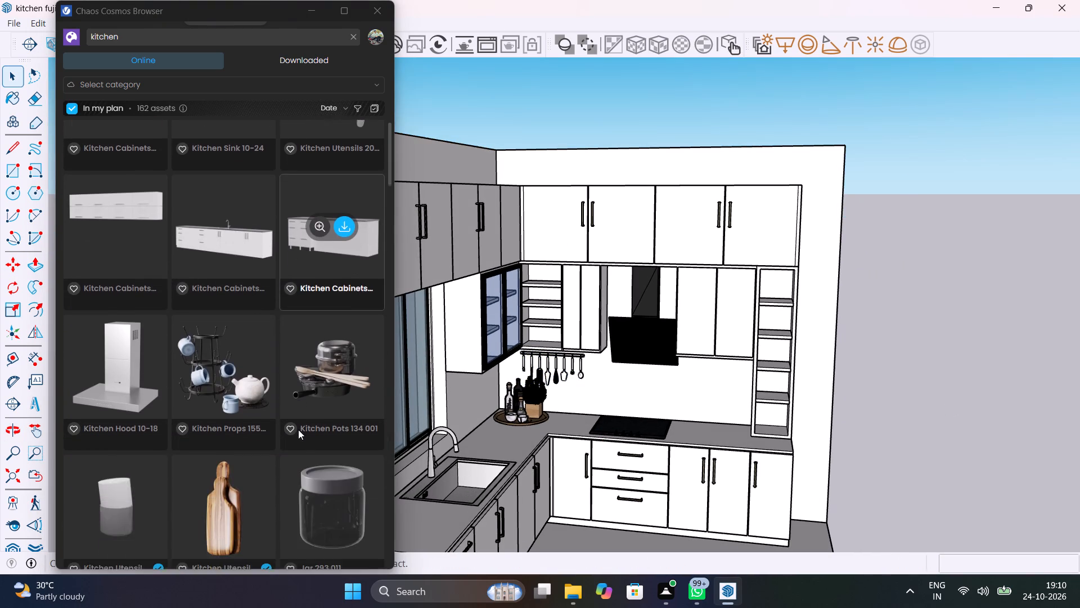
scroll(298, 430, "down", 6)
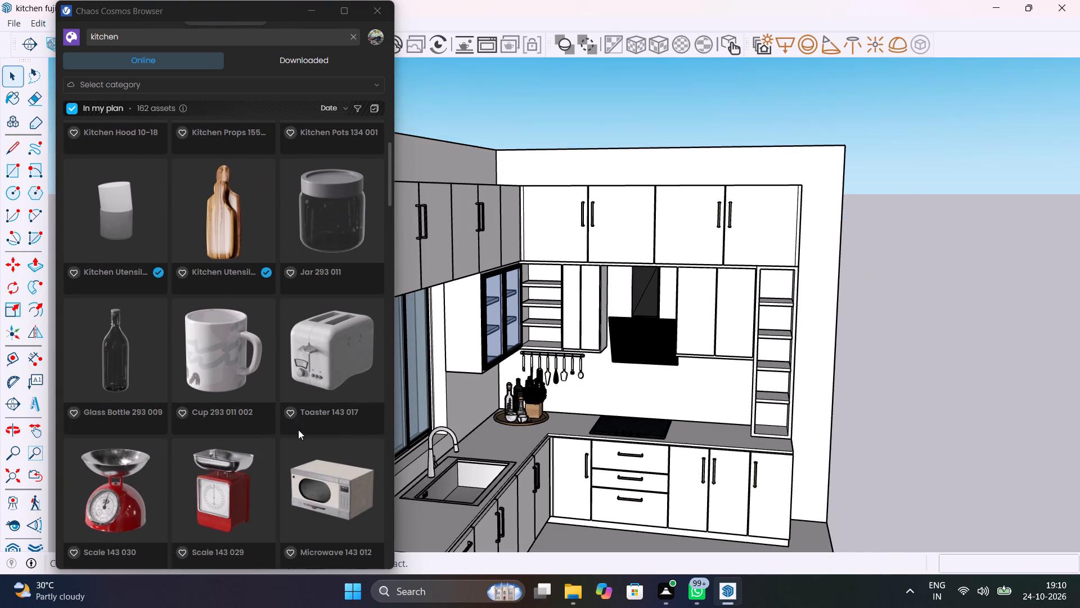
scroll(298, 430, "down", 6)
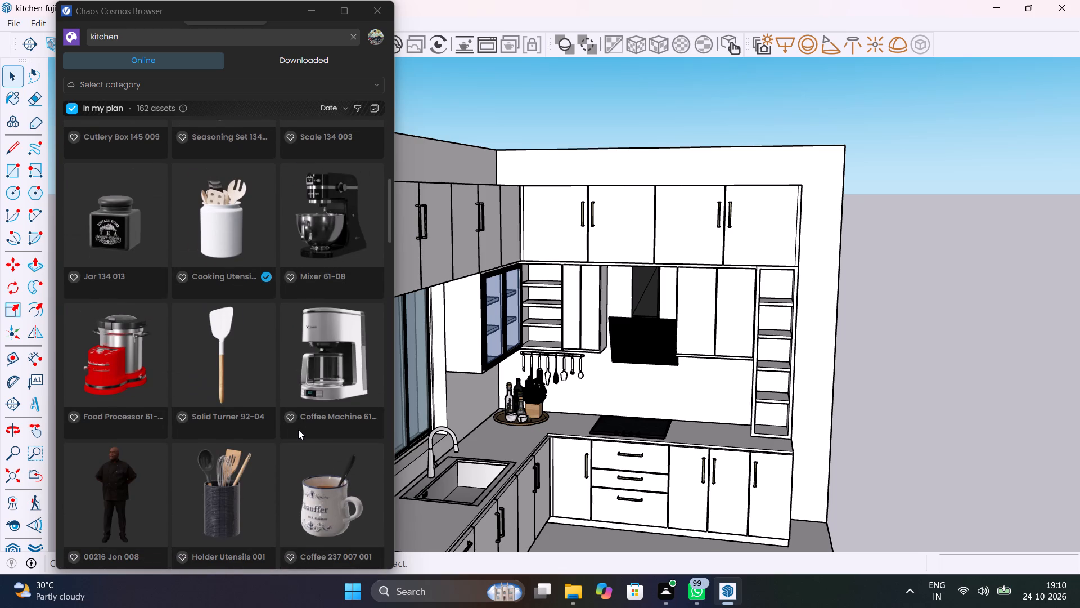
scroll(298, 430, "down", 6)
scroll(298, 430, "up", 1)
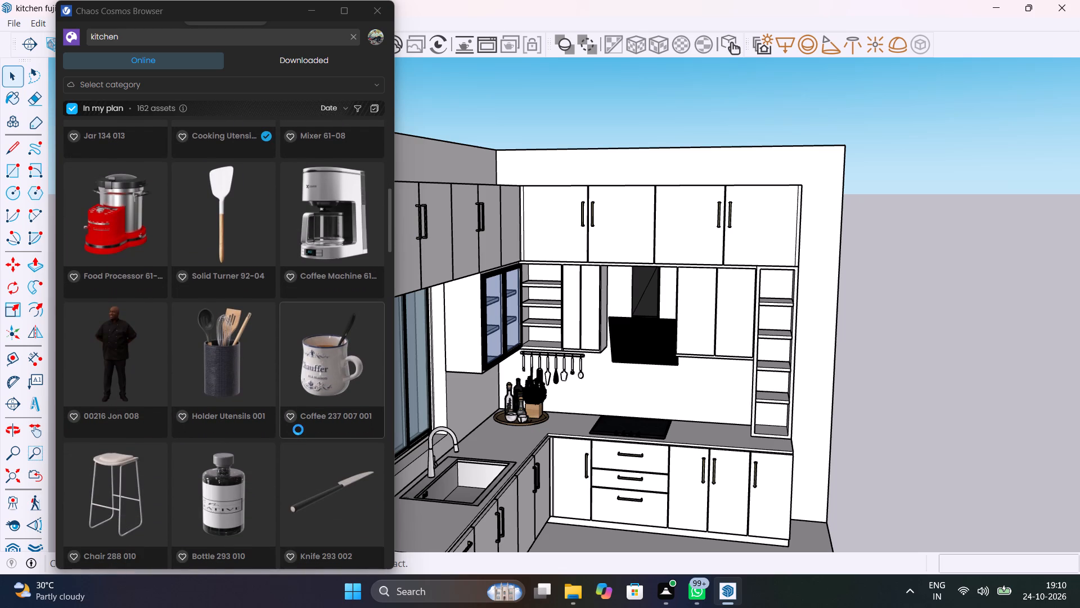
scroll(298, 430, "down", 8)
scroll(298, 430, "up", 5)
scroll(298, 430, "down", 12)
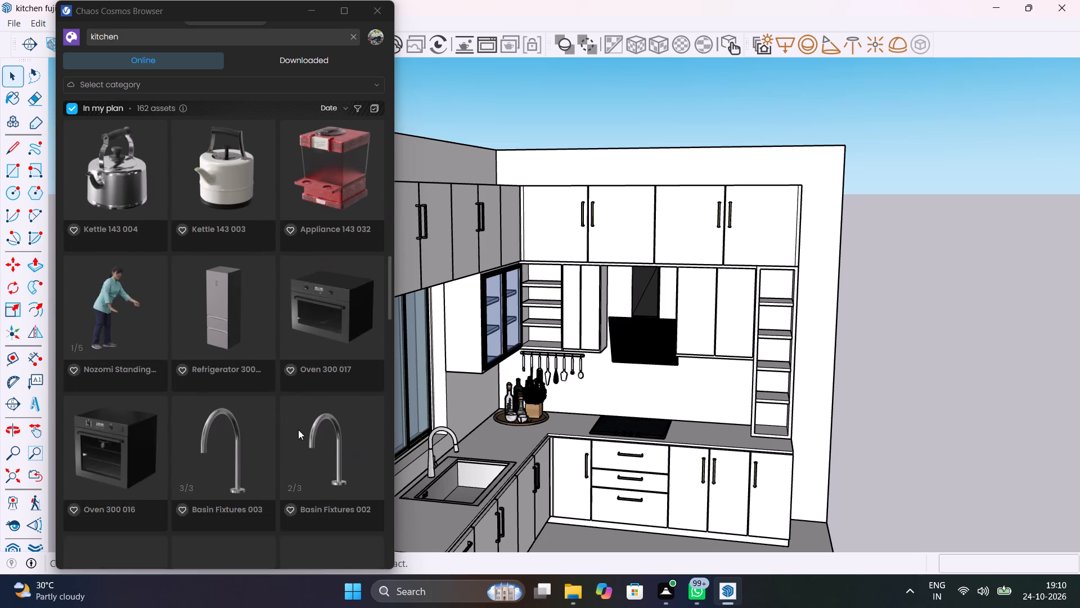
scroll(298, 430, "down", 4)
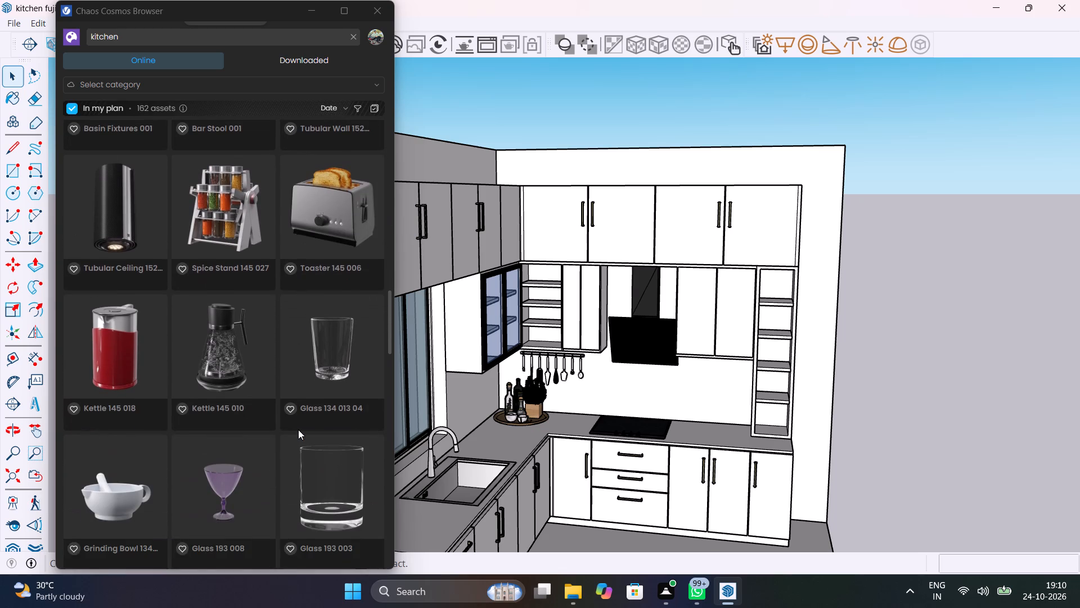
scroll(298, 430, "down", 8)
scroll(298, 430, "up", 4)
scroll(298, 430, "down", 4)
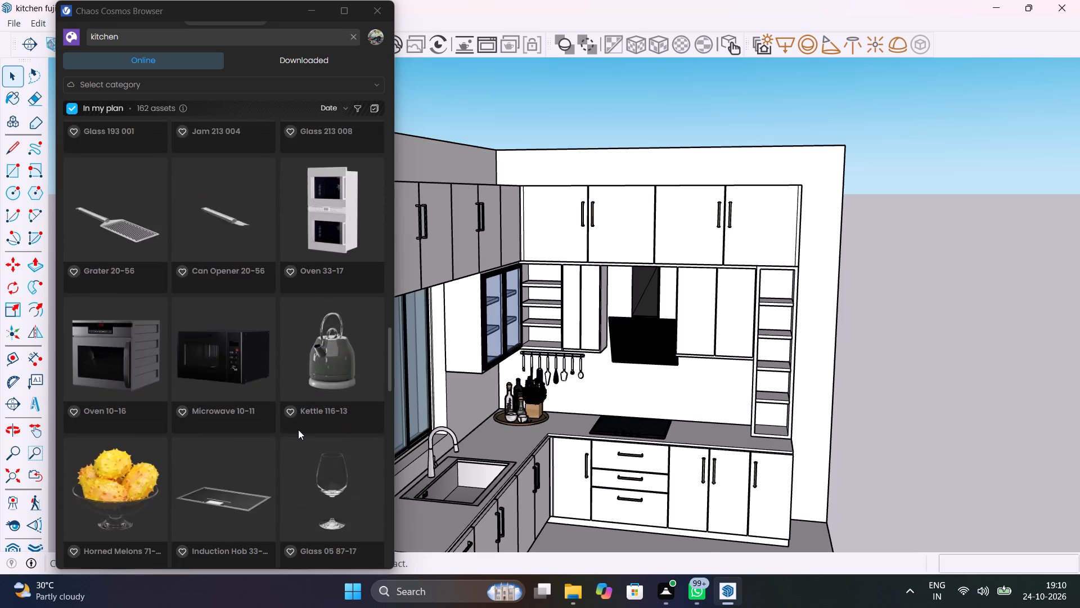
scroll(298, 430, "down", 9)
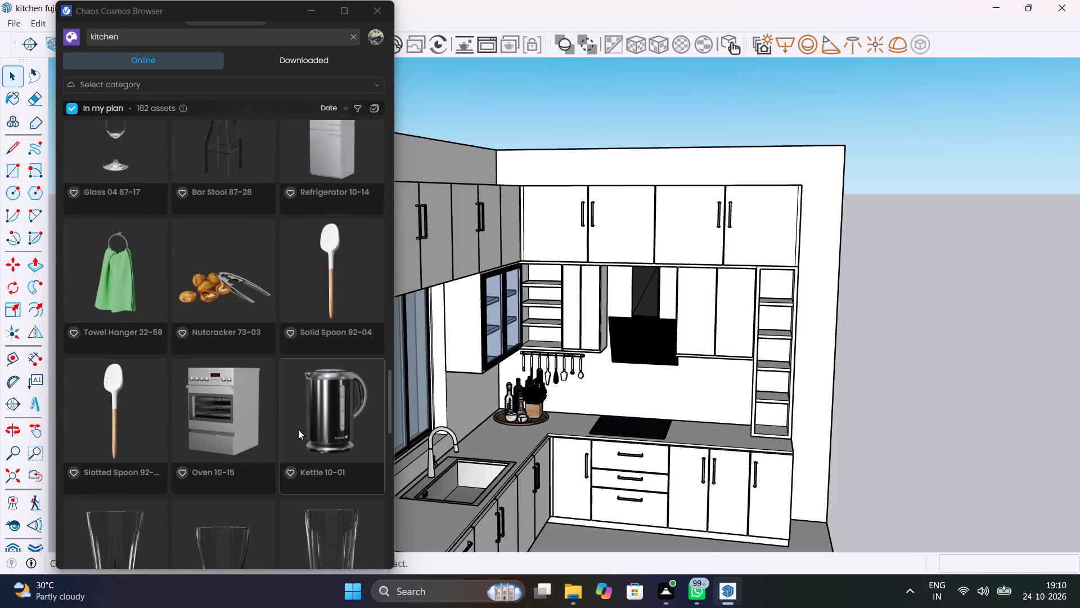
scroll(298, 430, "down", 5)
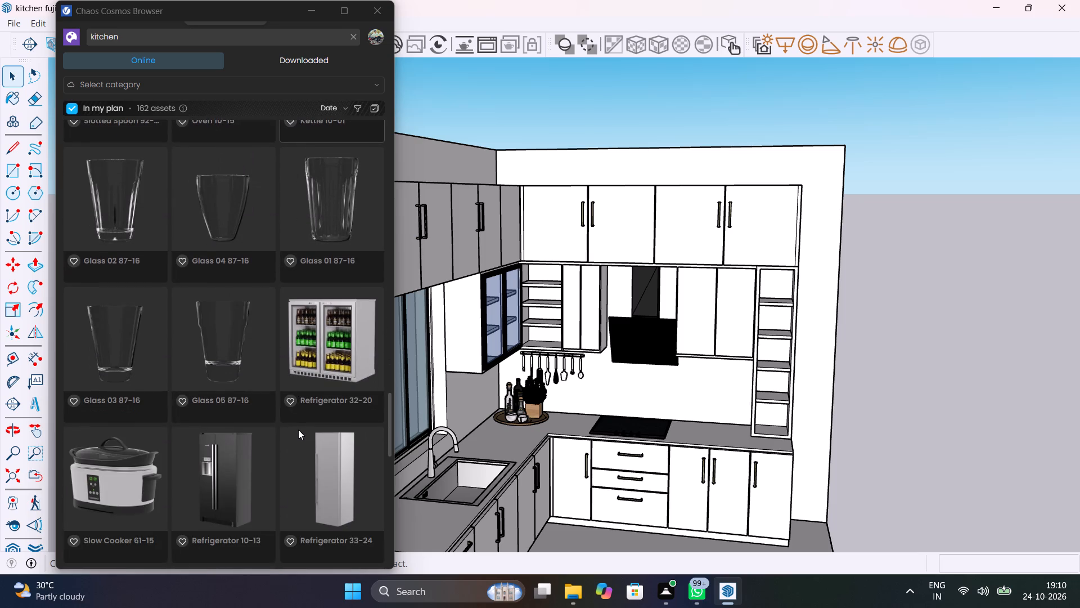
scroll(298, 430, "down", 10)
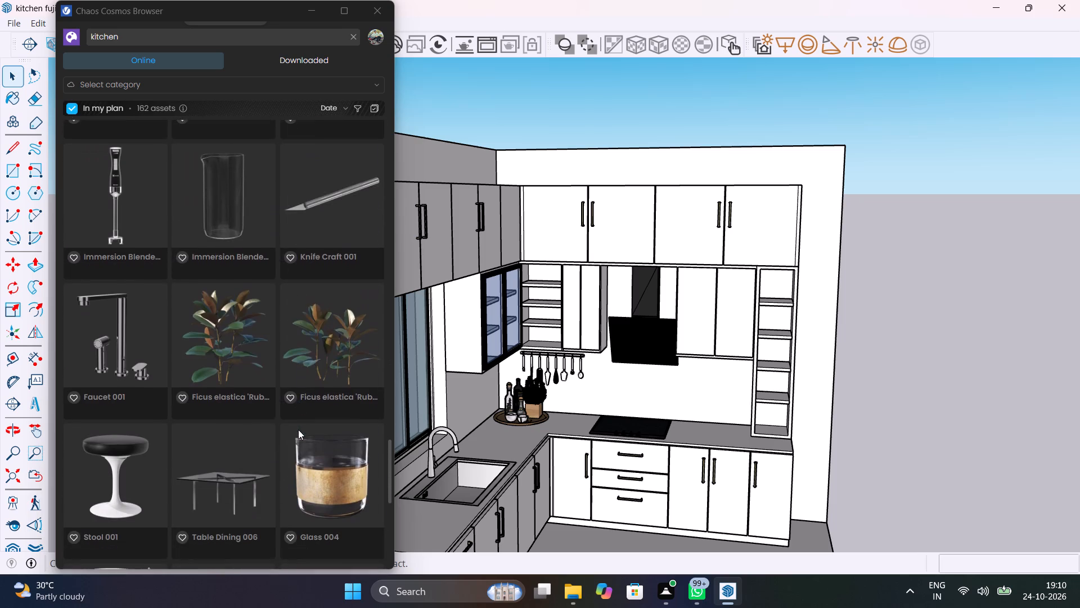
scroll(298, 430, "down", 8)
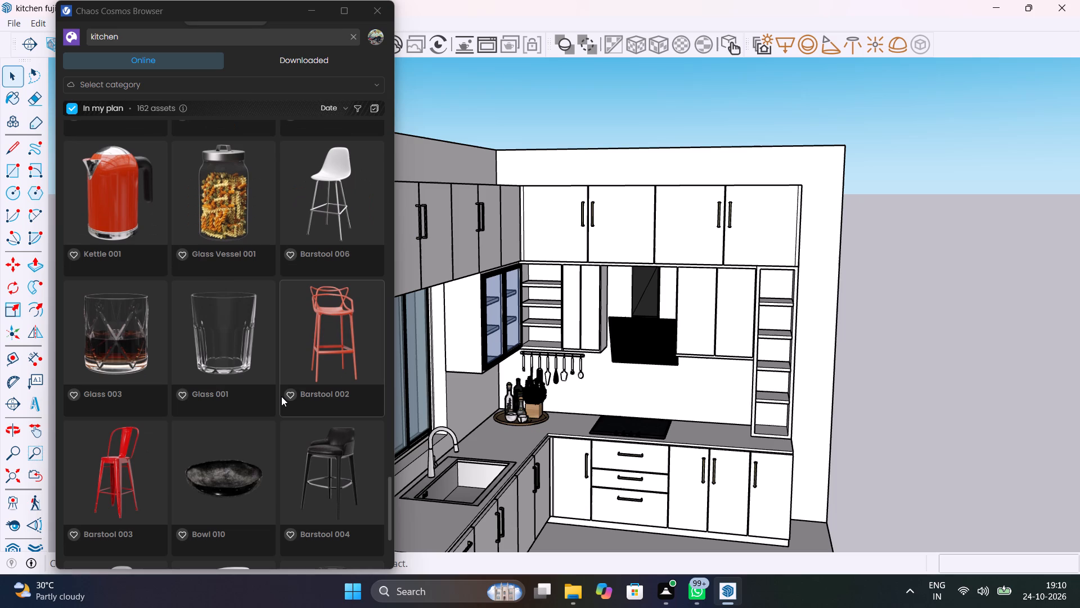
Download the Glass Vessel 001 asset from the Chaos Cosmos kitchen results.
left_click(231, 191)
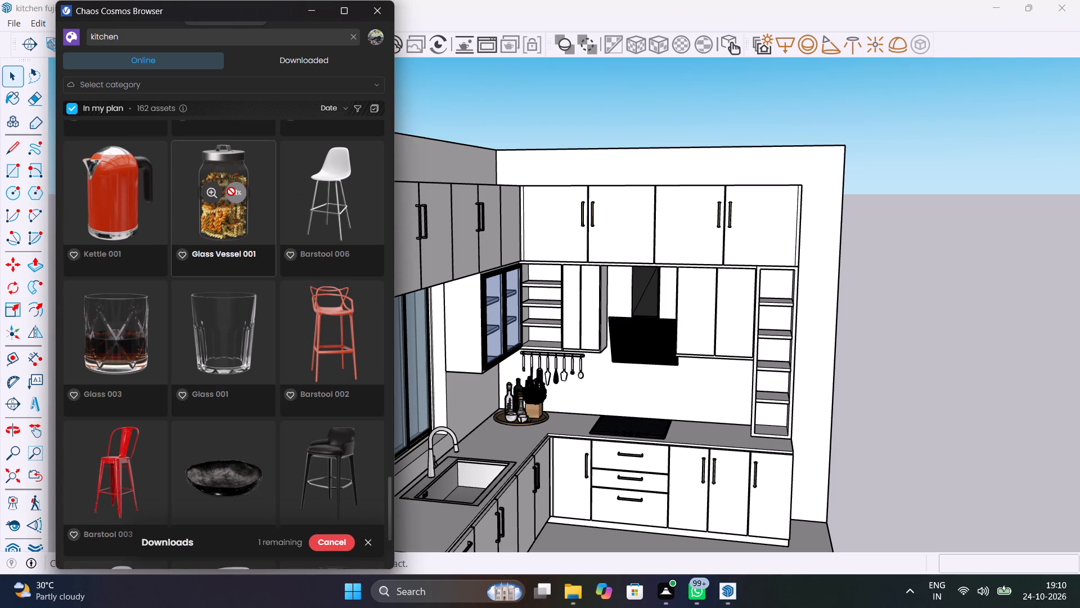
scroll(256, 328, "down", 15)
scroll(256, 328, "up", 13)
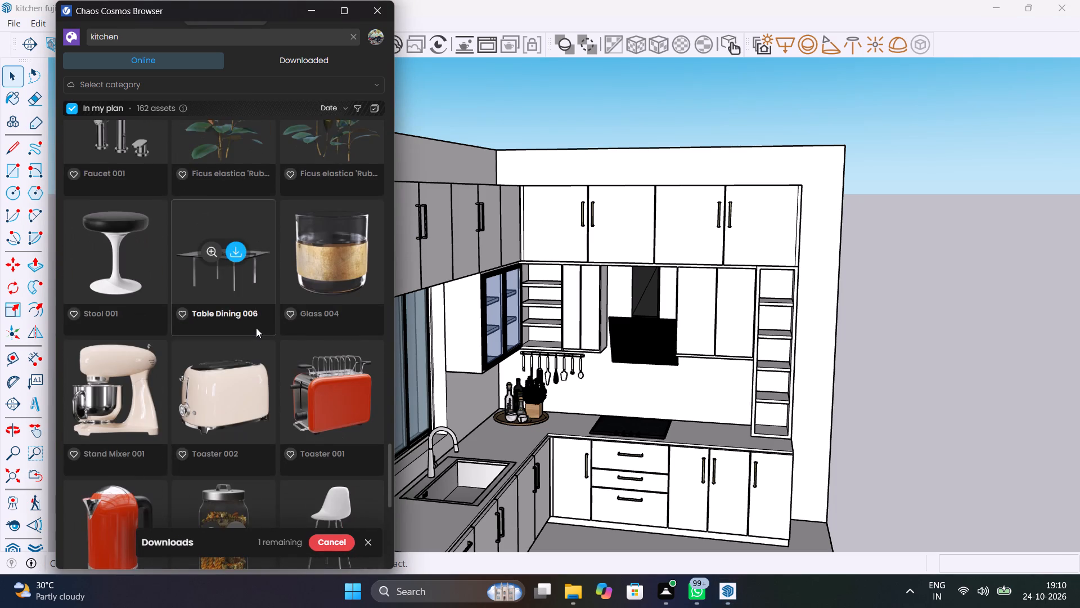
scroll(256, 328, "down", 3)
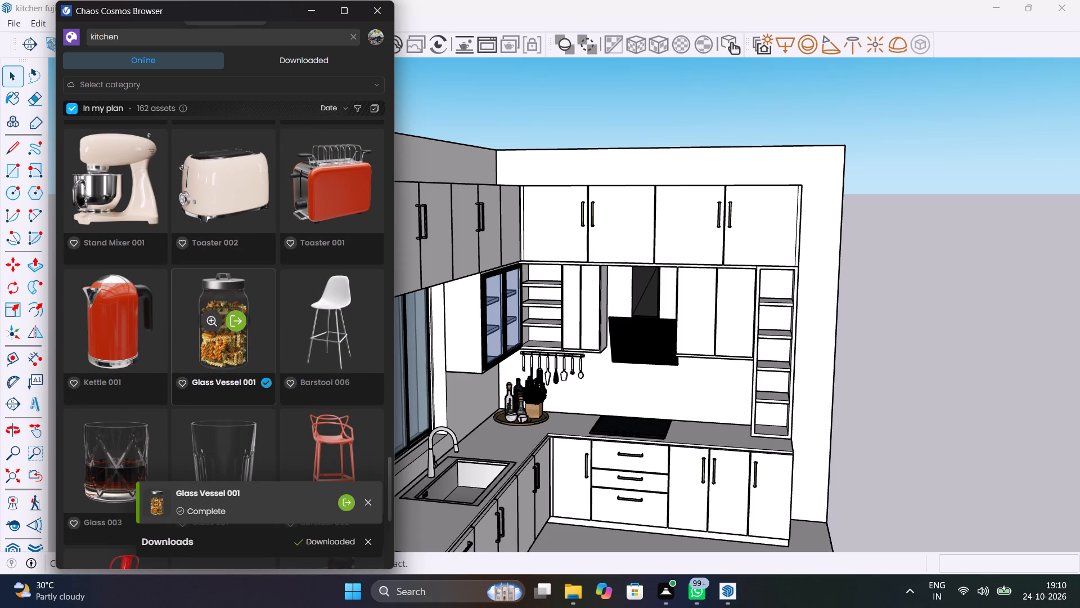
Import Glass Vessel 001 and place three copies in the tall open shelf unit: bottom compartment, then second and third compartments from the top.
left_click(239, 325)
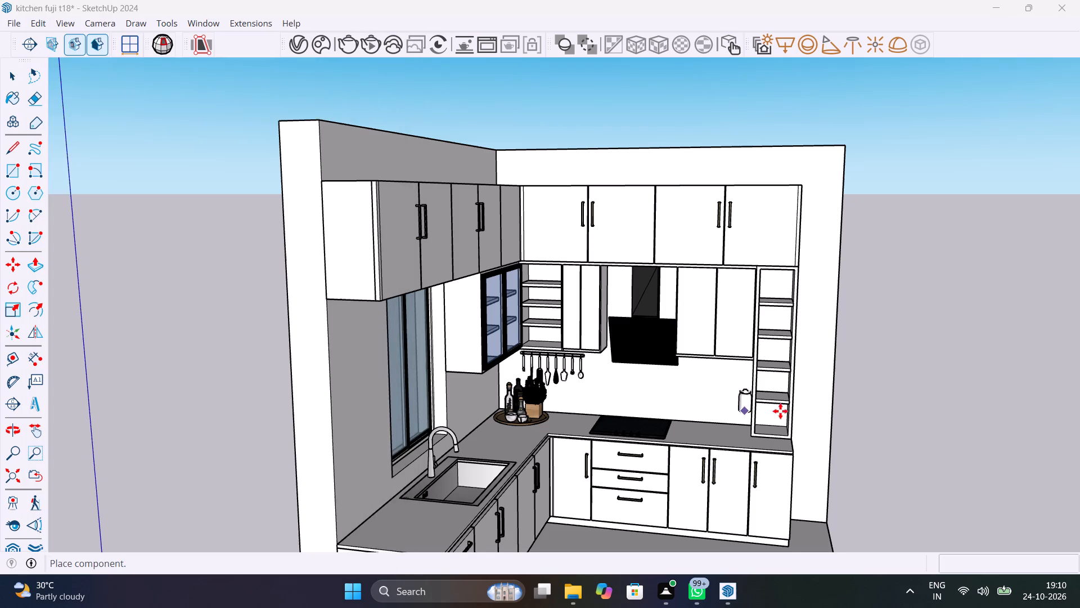
scroll(776, 427, "up", 12)
left_click(737, 431)
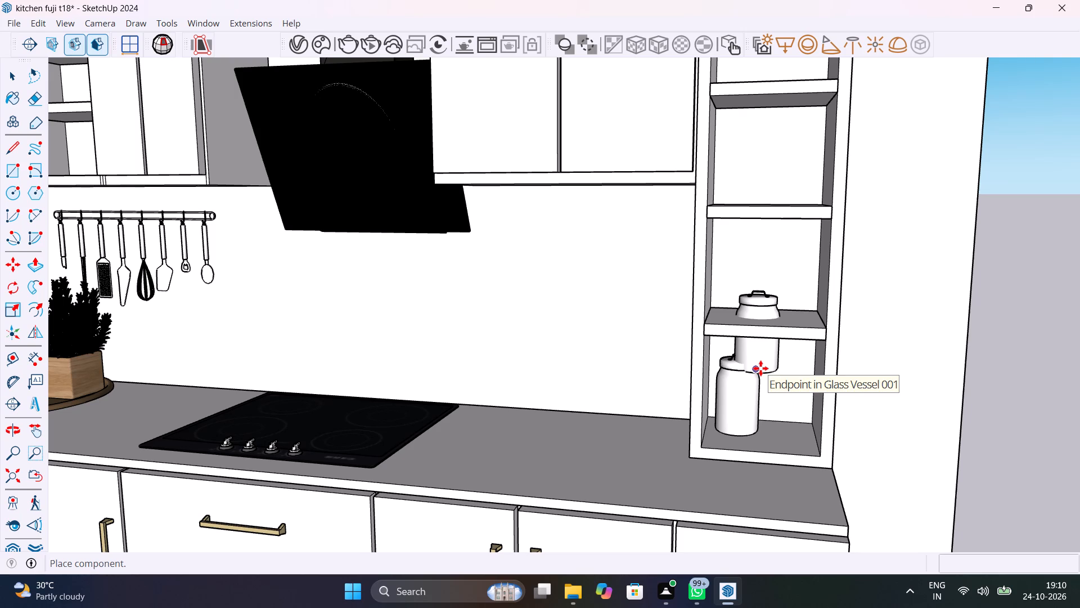
middle_click_drag(760, 366, 719, 463, "shift")
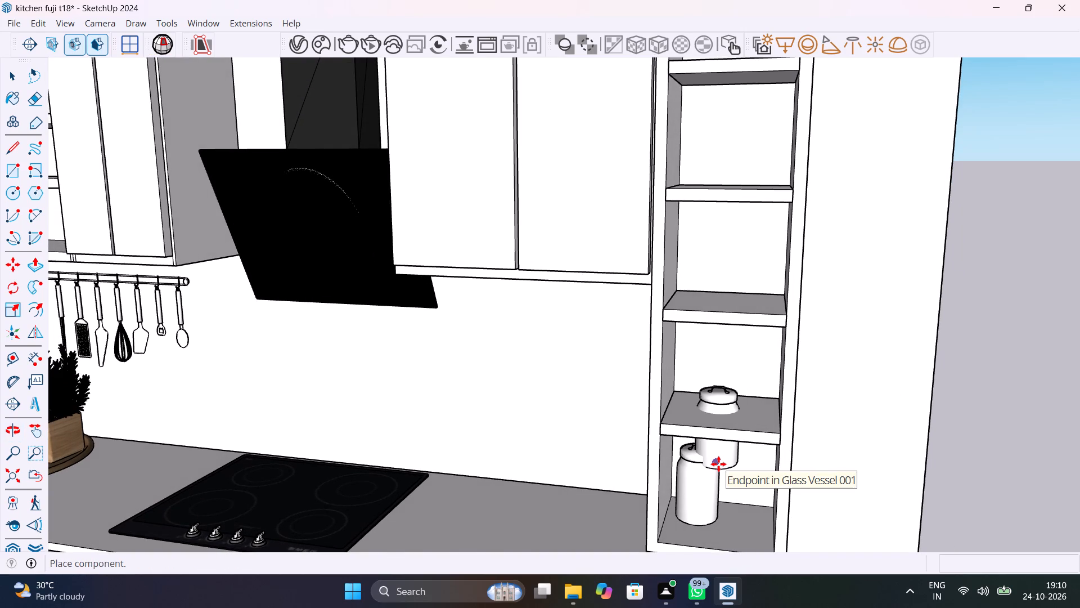
scroll(718, 464, "down", 5)
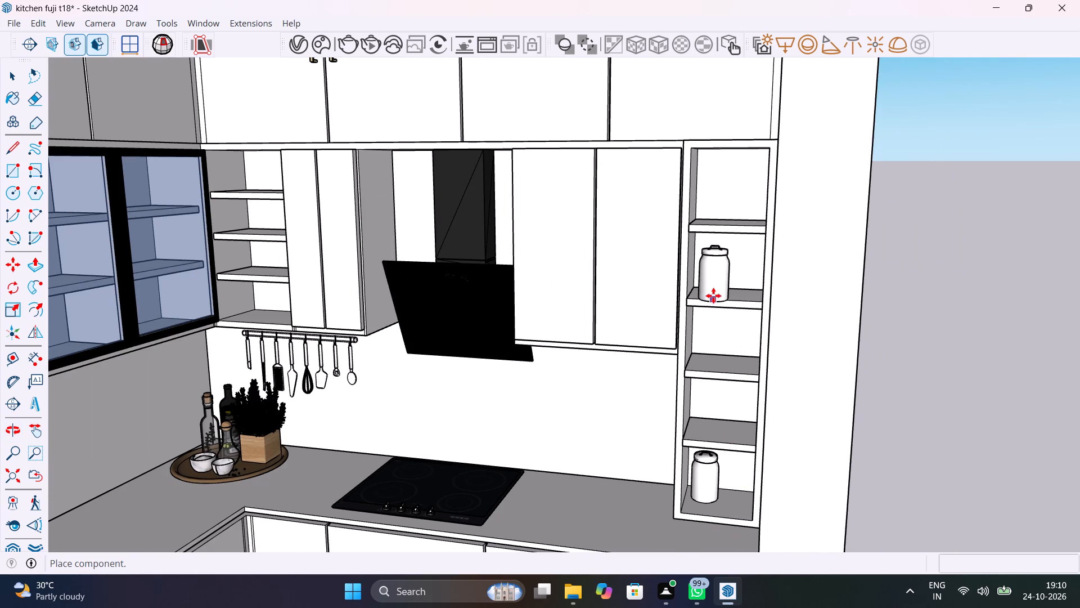
scroll(713, 294, "up", 8)
left_click(711, 291)
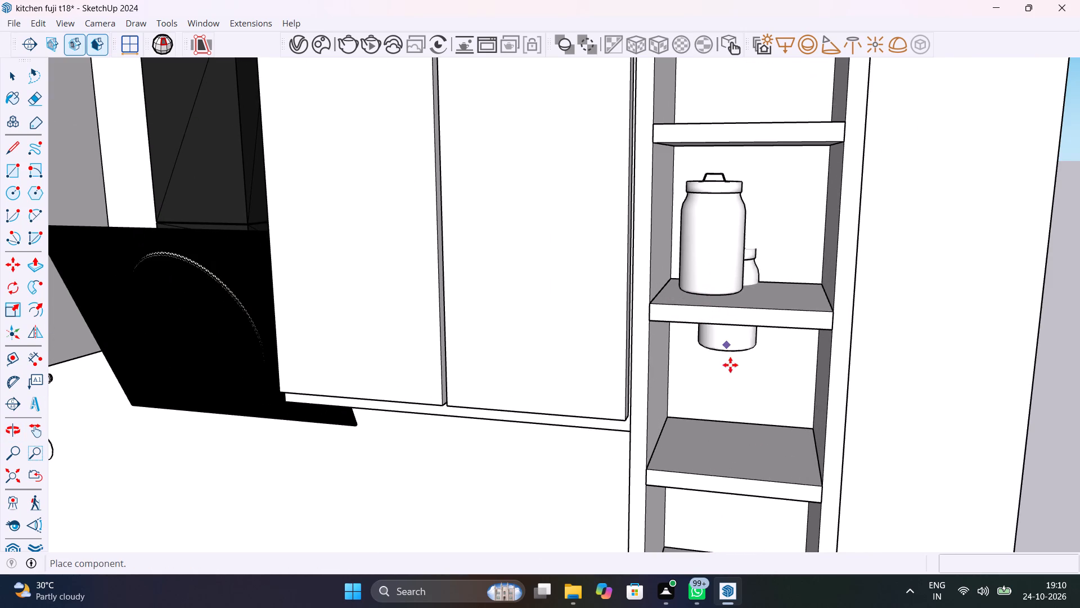
left_click(773, 451)
scroll(766, 471, "down", 2)
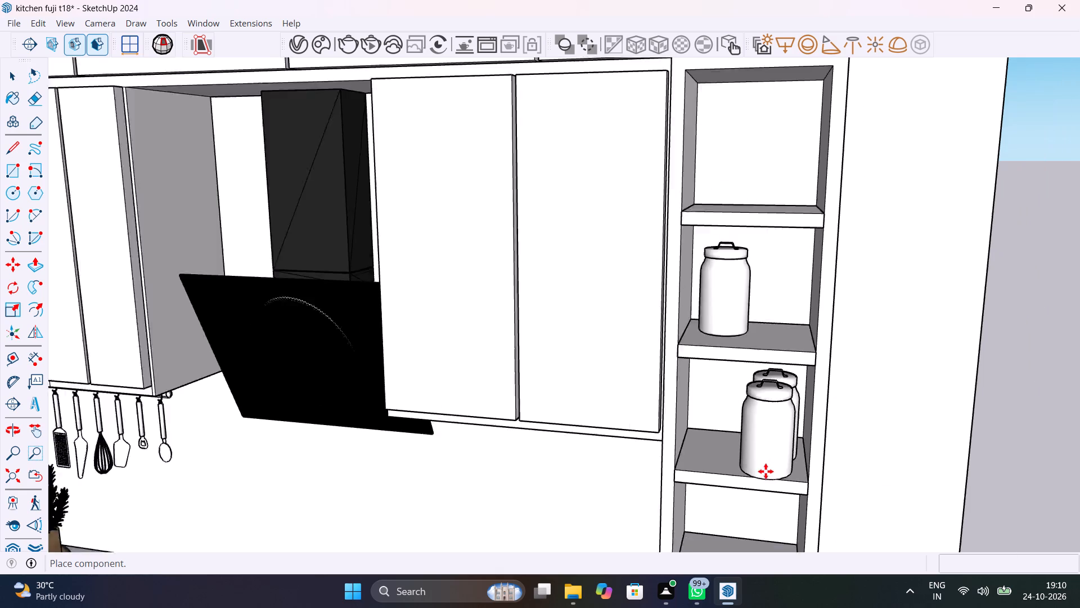
scroll(766, 471, "down", 10)
Place another Glass Vessel 001 on the lowest shelf of the open wall cabinet above the utensil rack.
scroll(341, 341, "up", 9)
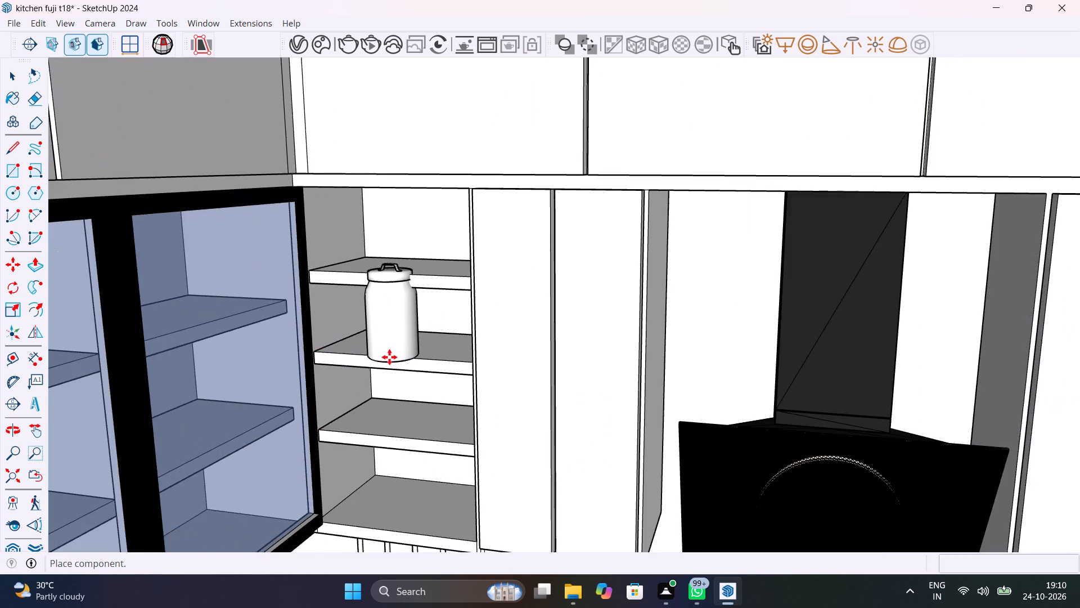
scroll(389, 357, "up", 5)
scroll(363, 473, "up", 5)
middle_click_drag(380, 467, 382, 451)
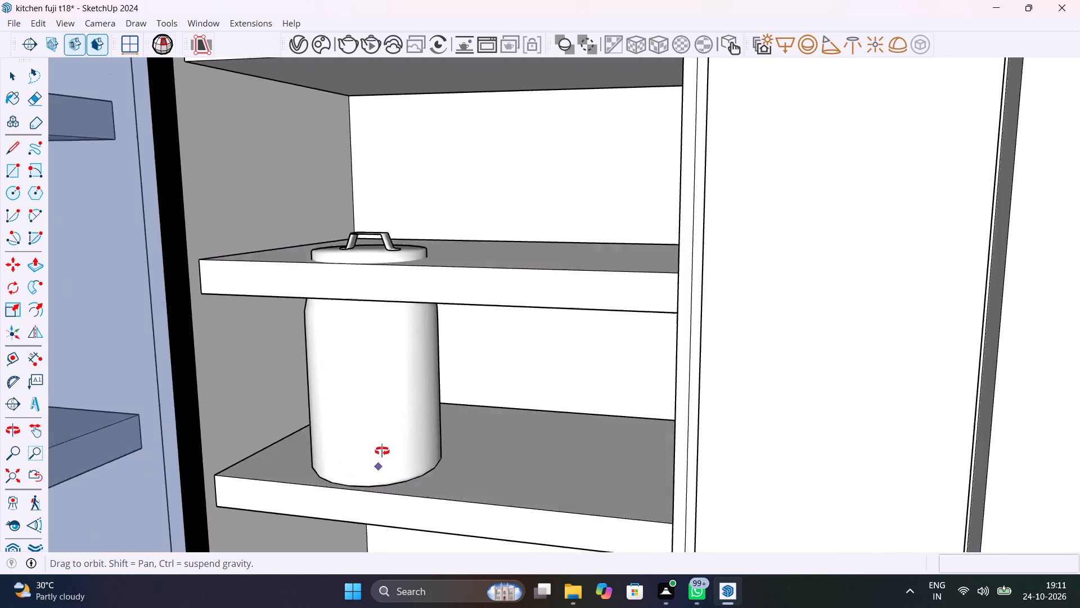
middle_click_drag(382, 451, 399, 403)
scroll(358, 549, "down", 12)
middle_click_drag(377, 536, 401, 359)
scroll(376, 451, "up", 9)
middle_click_drag(371, 433, 375, 469)
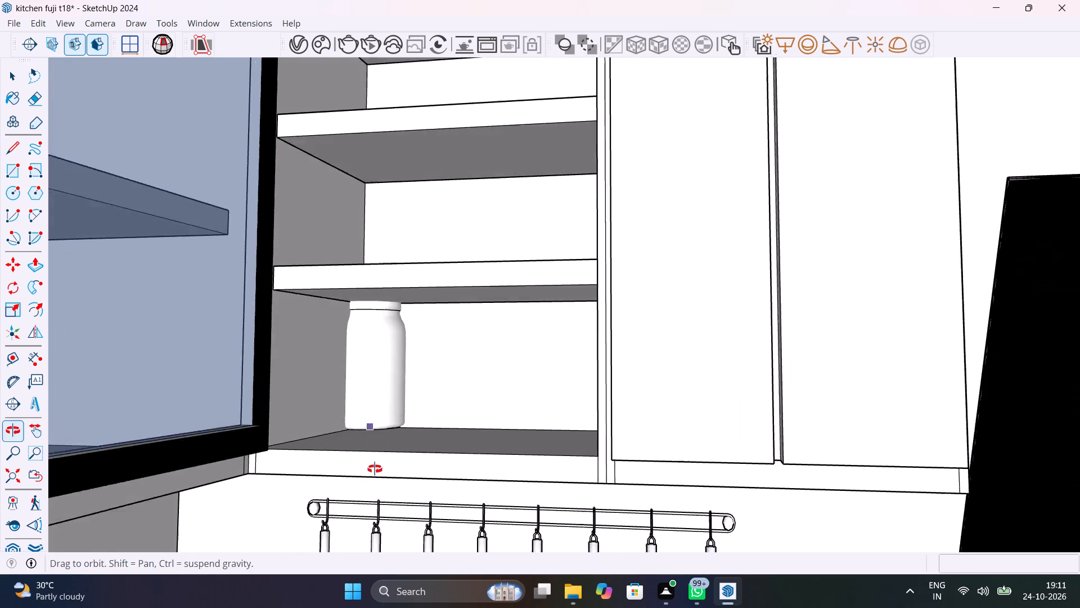
middle_click_drag(375, 469, 377, 482)
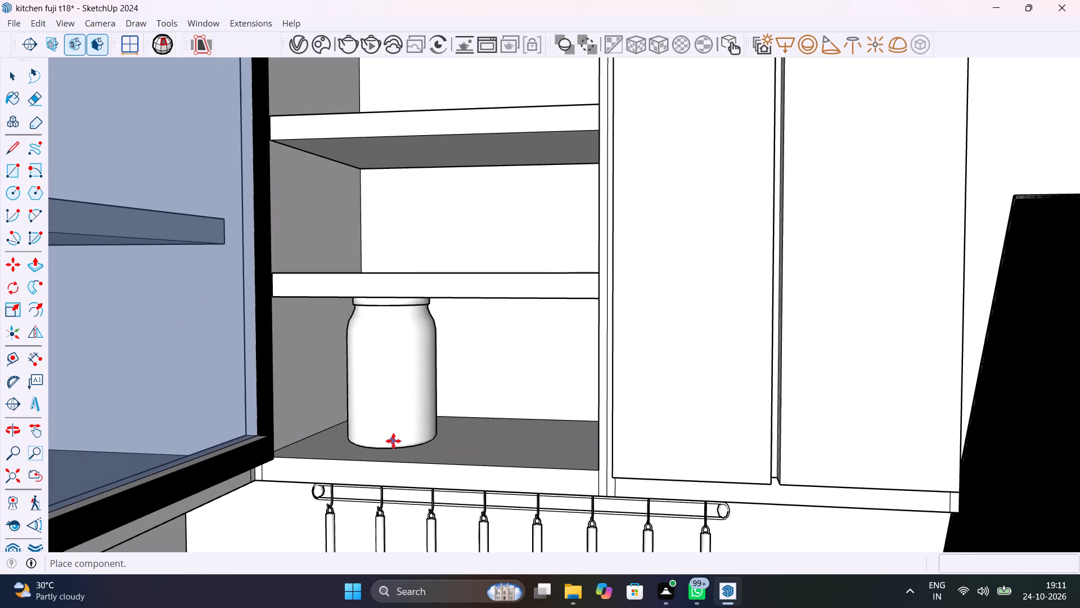
left_click(393, 440)
key("space")
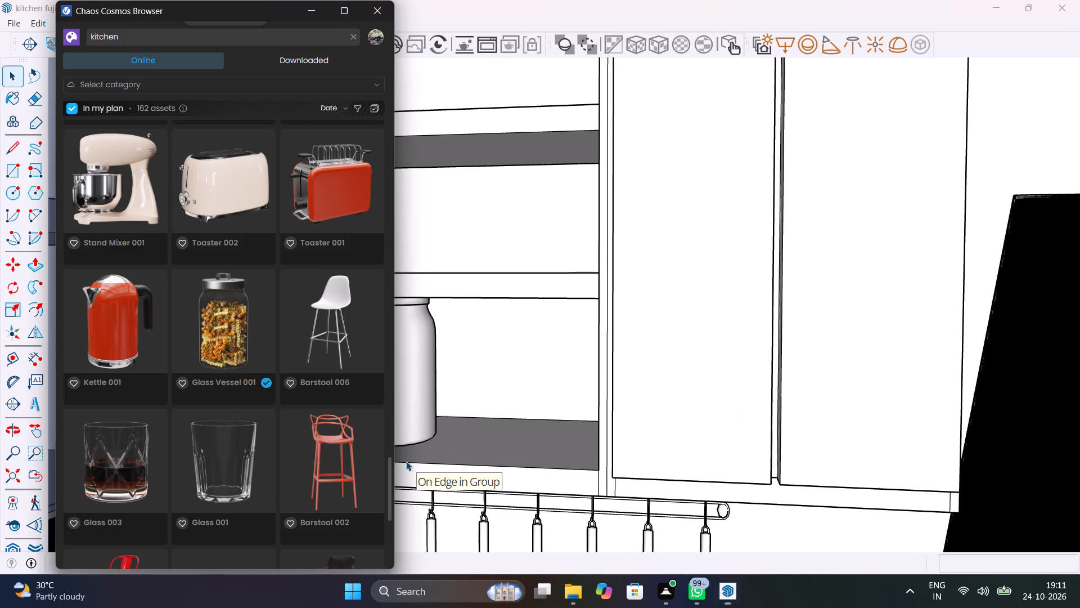
Scale down the glass vessel in the open wall cabinet uniformly to about 0.66 from its lower front corner.
left_click(415, 402)
middle_click_drag(415, 403, 416, 403, "shift")
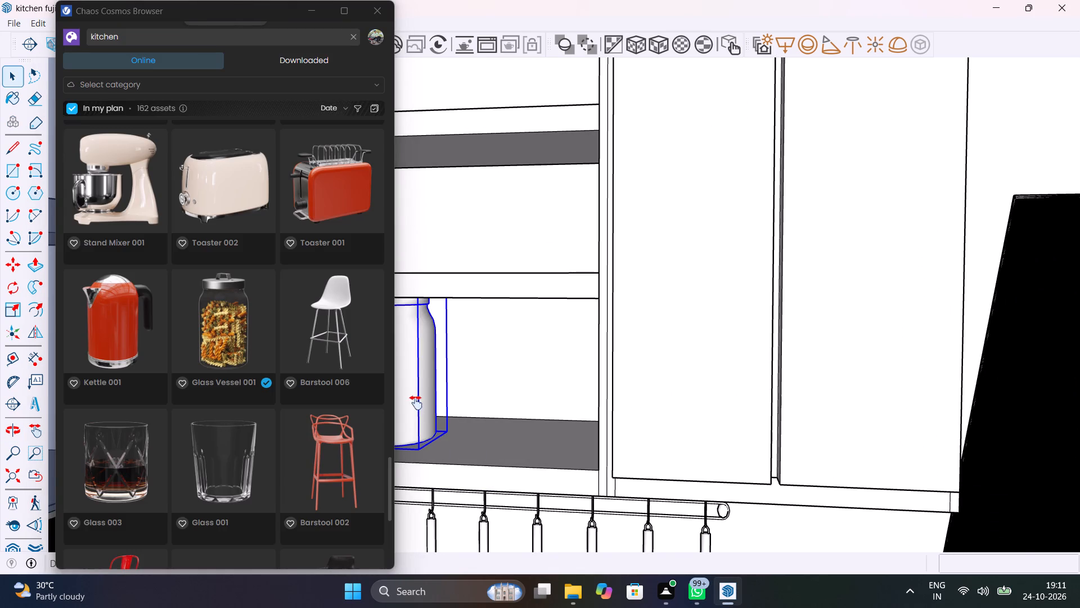
middle_click_drag(416, 403, 562, 424, "shift")
key("s")
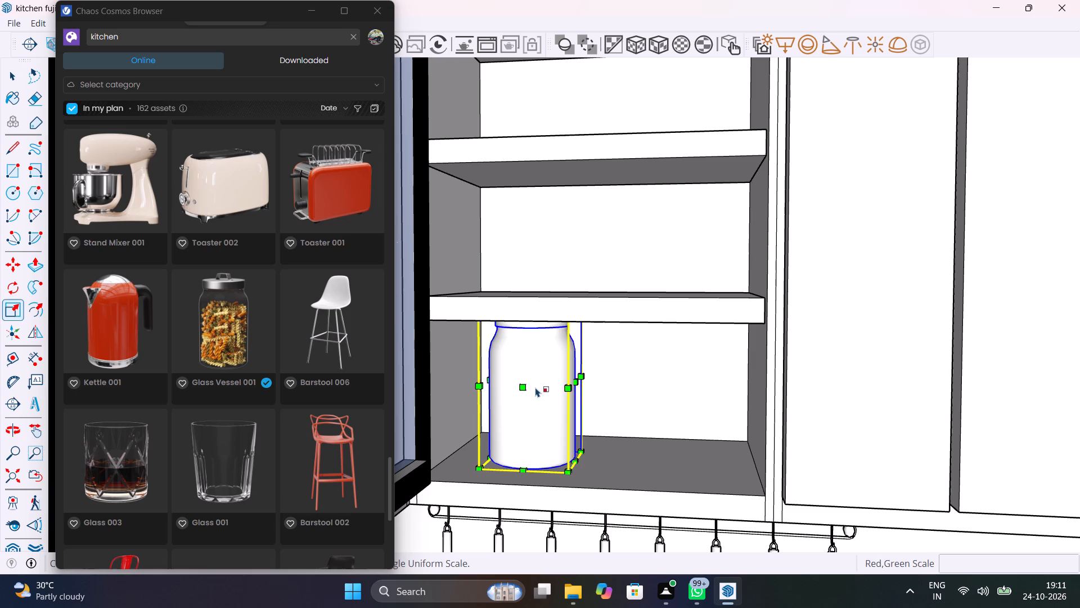
left_click(565, 470)
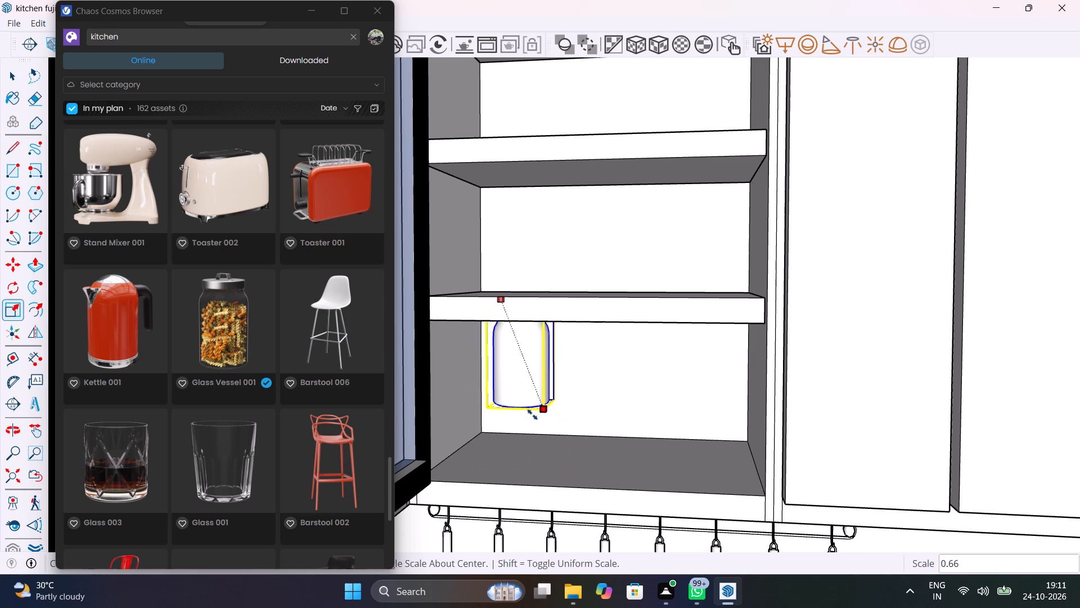
left_click(532, 414)
Move the scaled glass vessel down the blue axis by about 2 5/16" to rest on the cabinet's lowest shelf.
key("space")
left_click(530, 384)
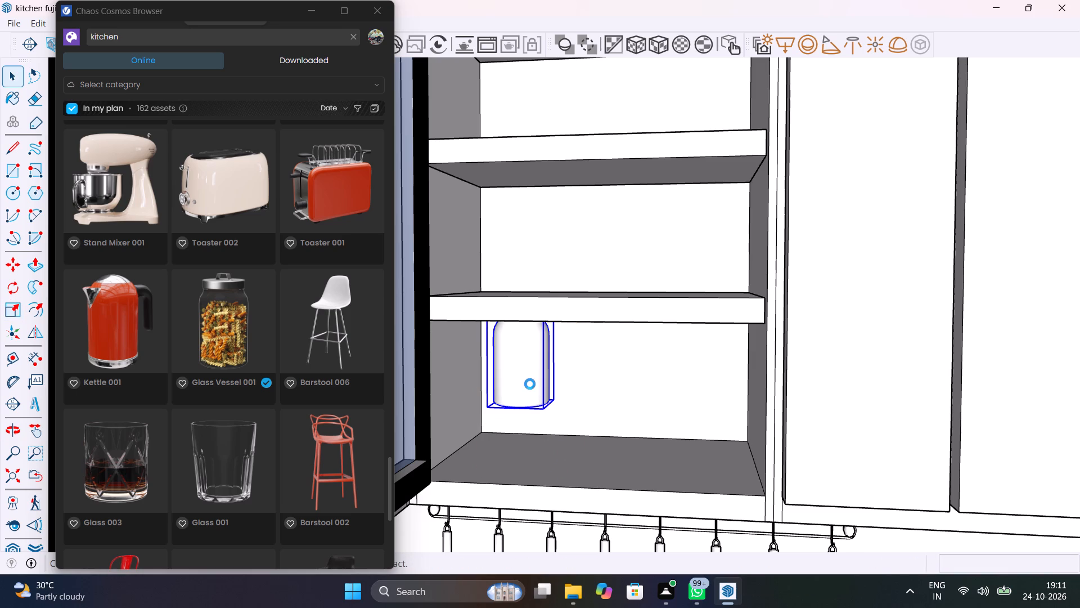
key("m")
left_click(541, 409)
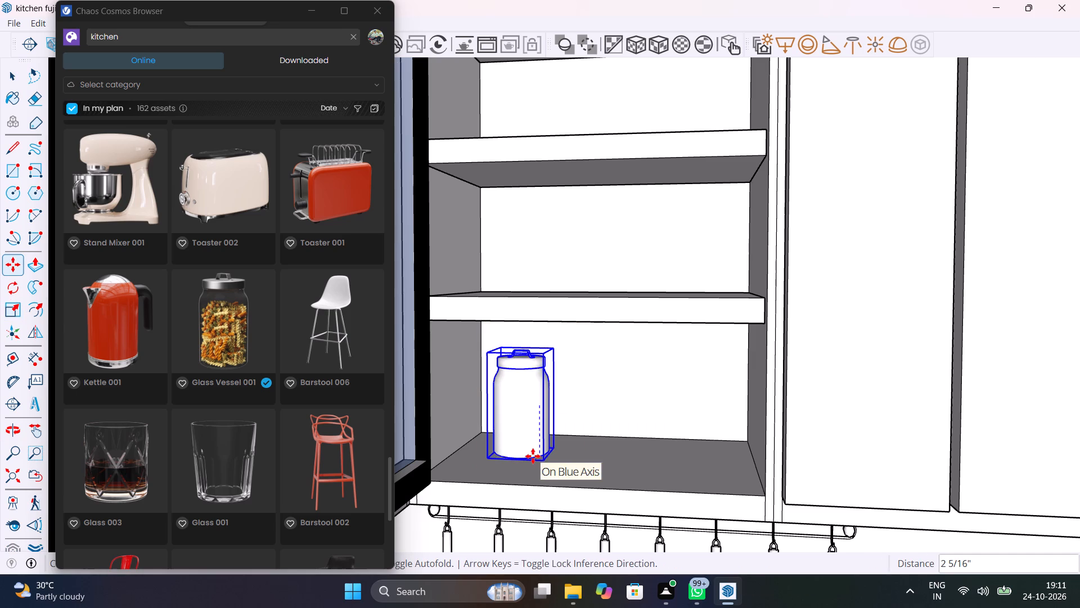
scroll(533, 456, "up", 8)
left_click(528, 450)
scroll(544, 481, "down", 6)
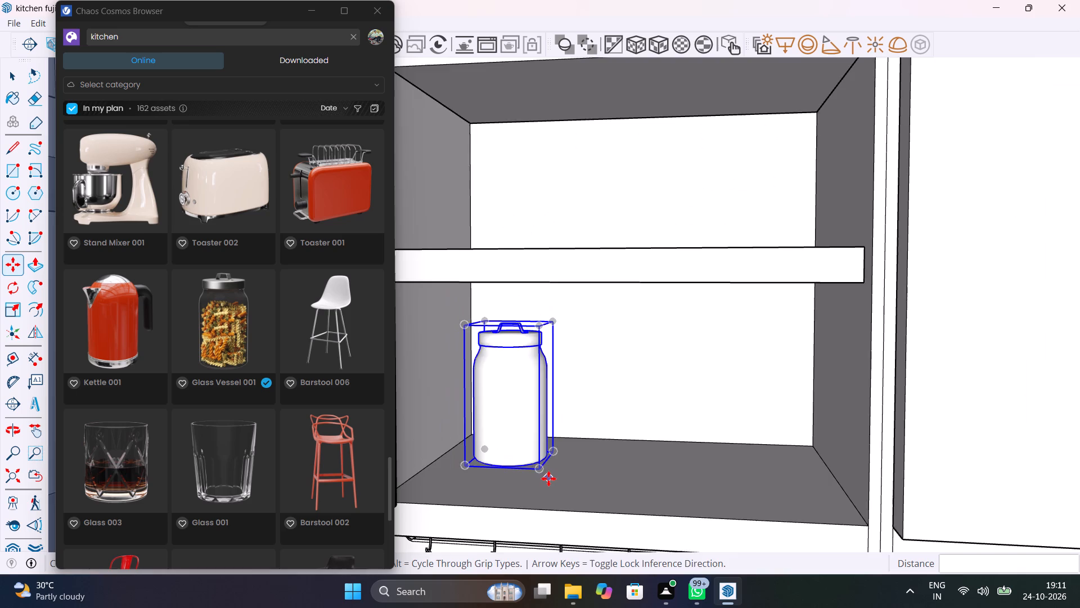
Browse the Chaos Cosmos kitchen assets for jars and props suited to the open shelves.
scroll(548, 479, "down", 6)
key("space")
scroll(588, 480, "down", 10)
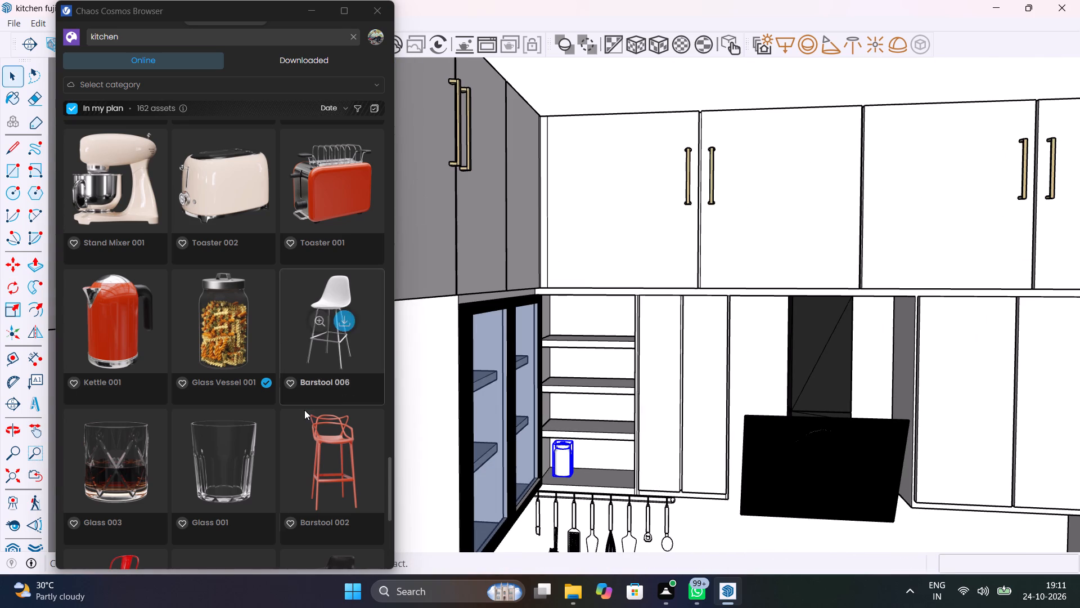
scroll(304, 410, "down", 11)
scroll(304, 410, "up", 17)
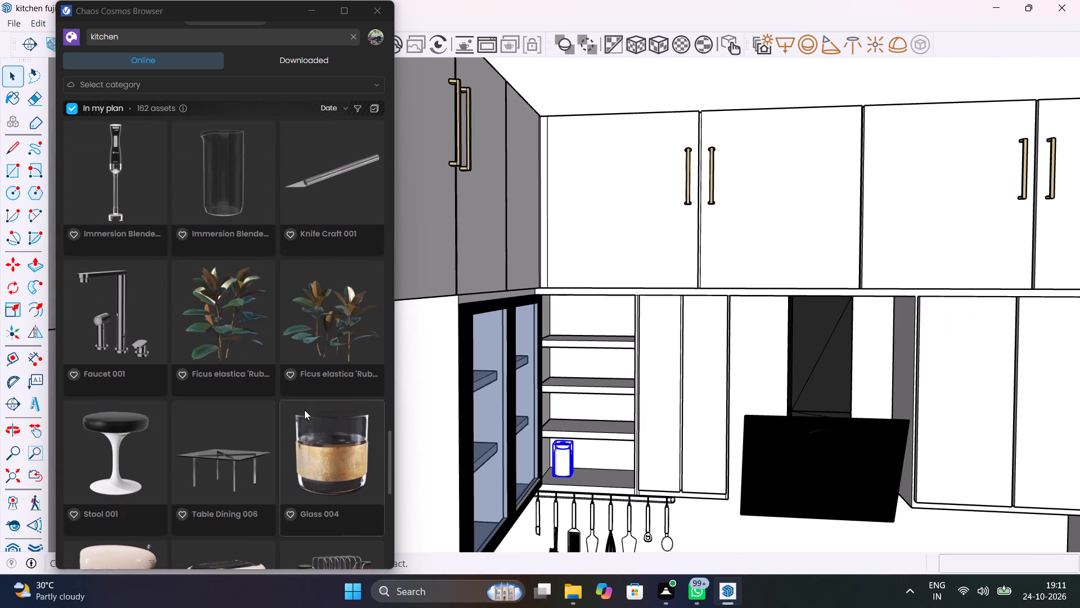
scroll(304, 410, "up", 8)
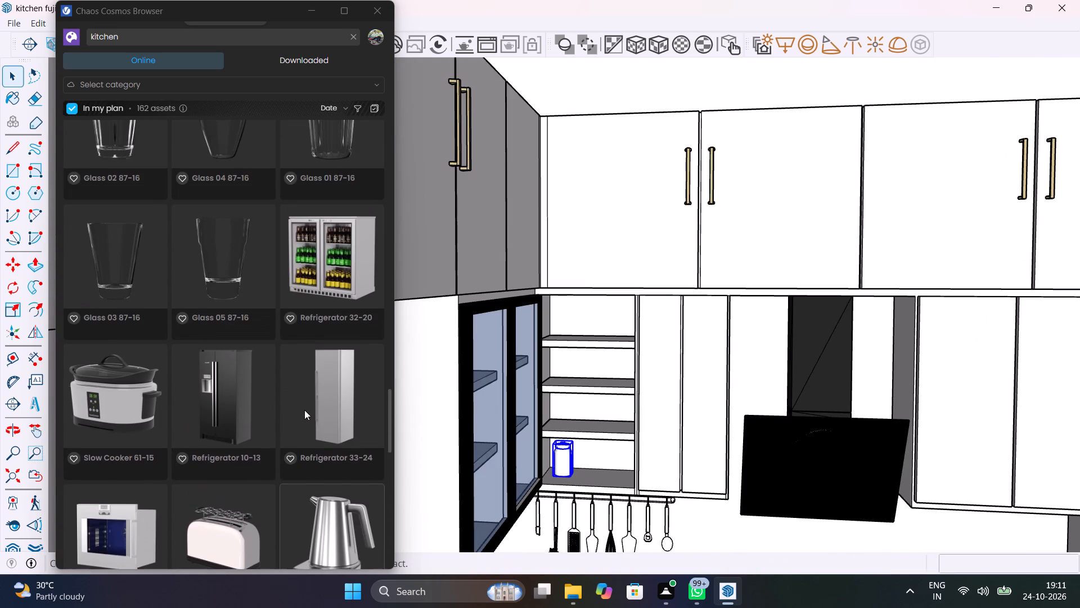
scroll(304, 410, "up", 3)
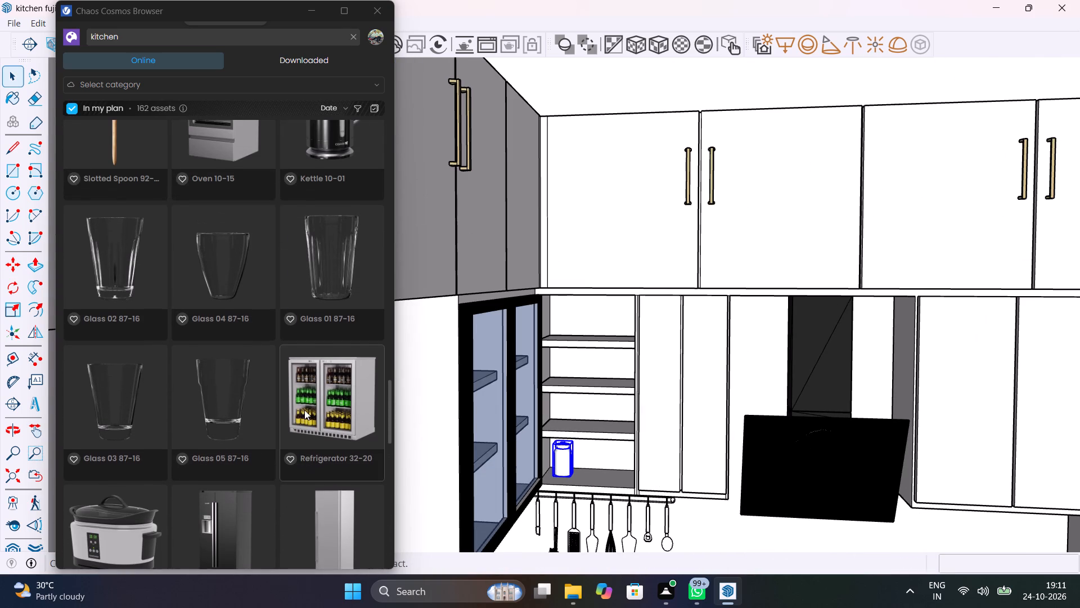
scroll(308, 390, "up", 4)
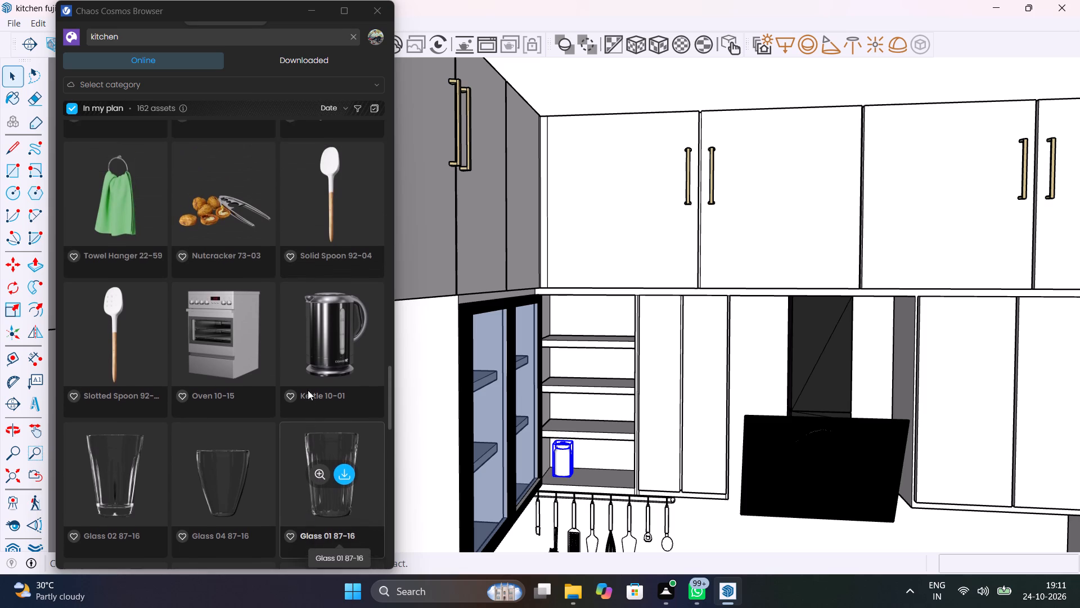
scroll(308, 390, "up", 7)
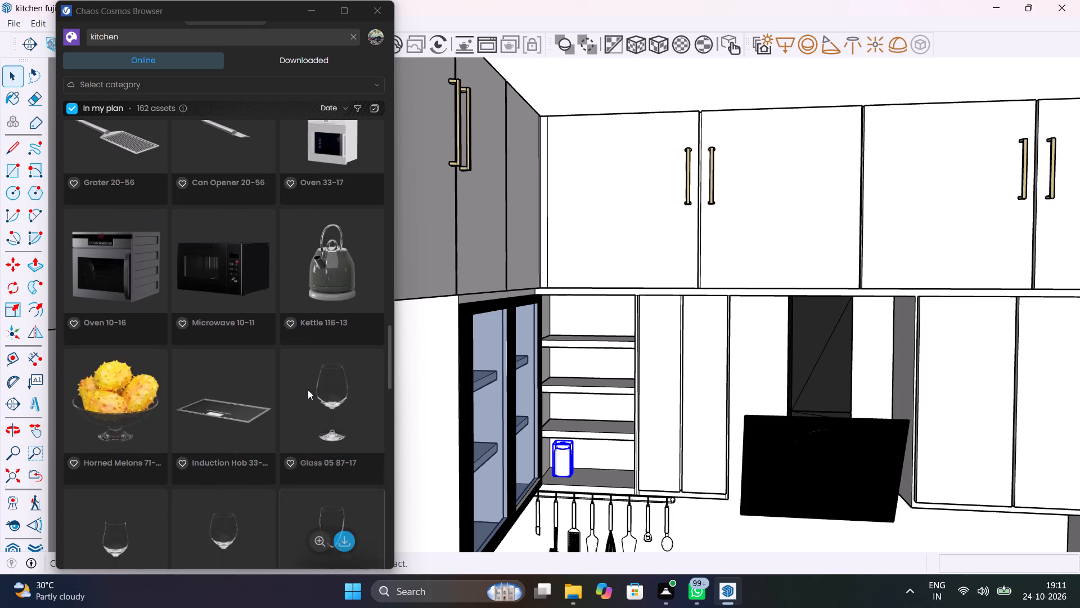
scroll(308, 390, "up", 11)
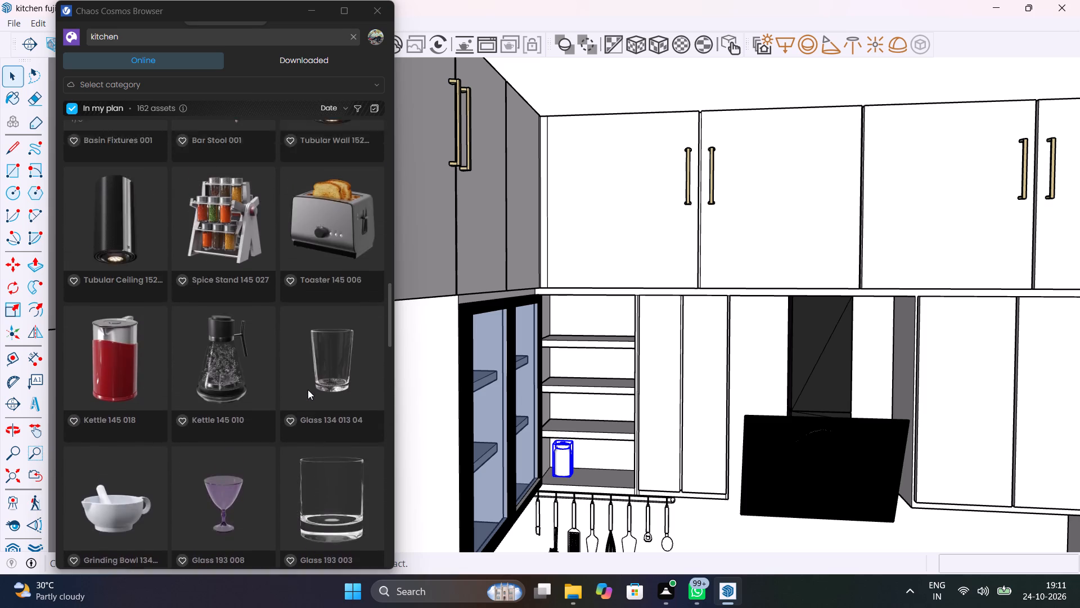
scroll(308, 390, "up", 5)
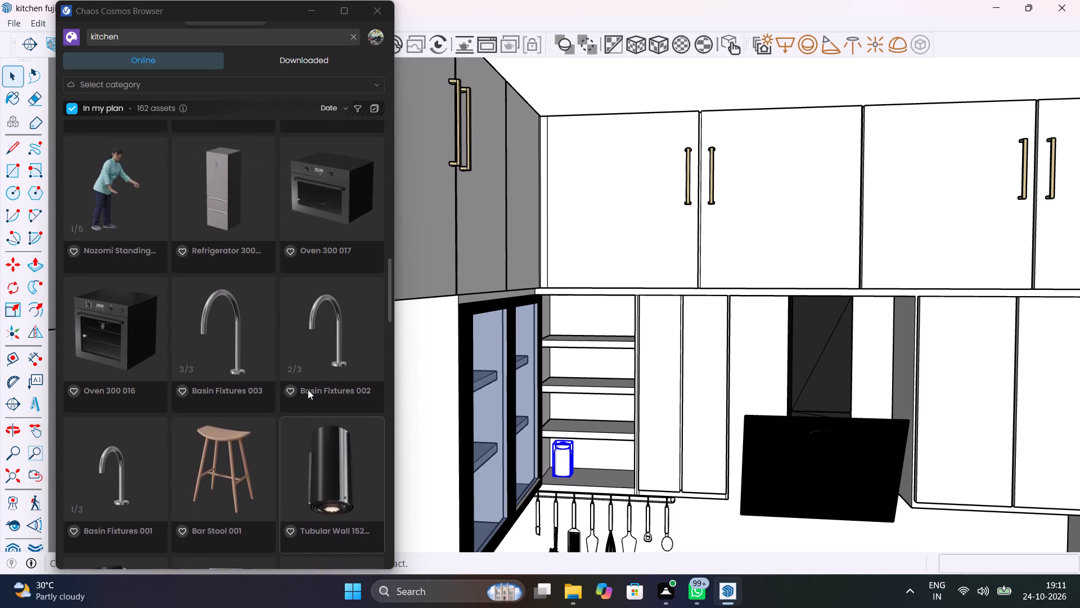
scroll(308, 390, "up", 4)
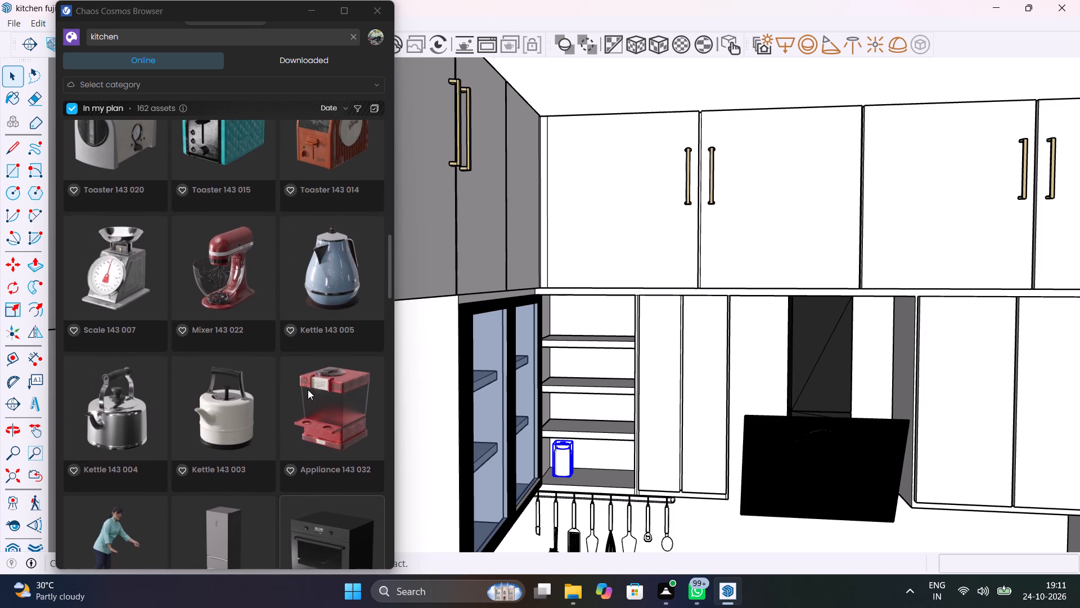
scroll(308, 390, "up", 1)
scroll(337, 350, "up", 5)
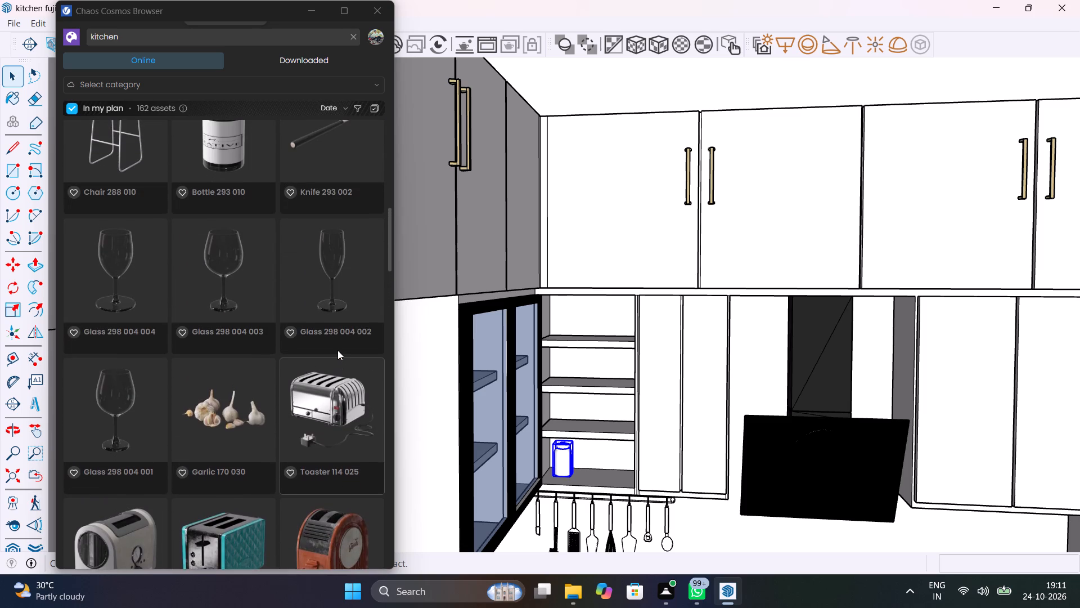
scroll(337, 350, "up", 5)
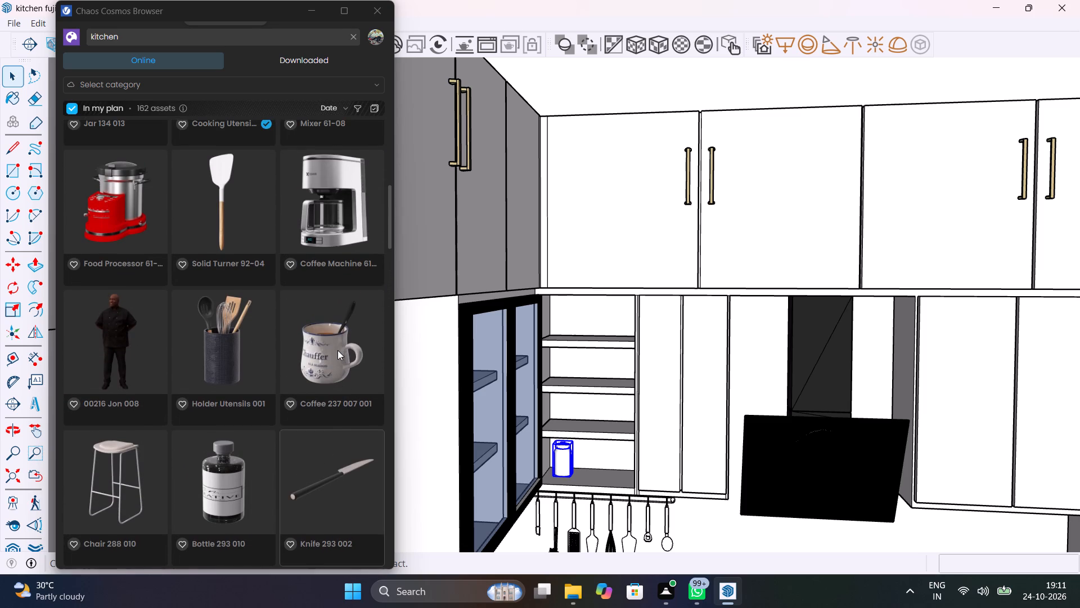
scroll(227, 348, "up", 5)
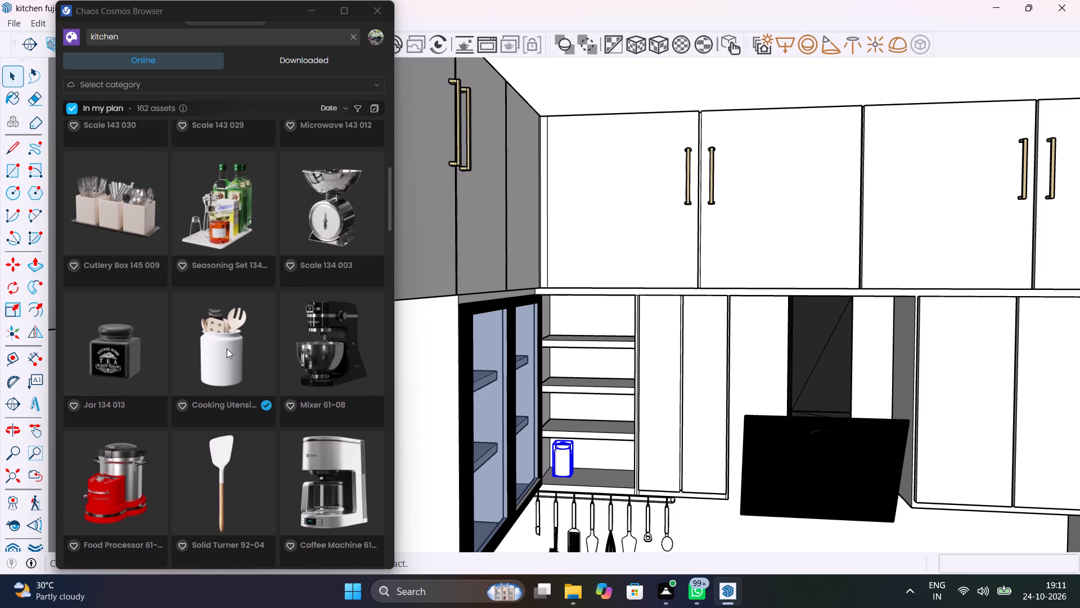
scroll(227, 348, "up", 4)
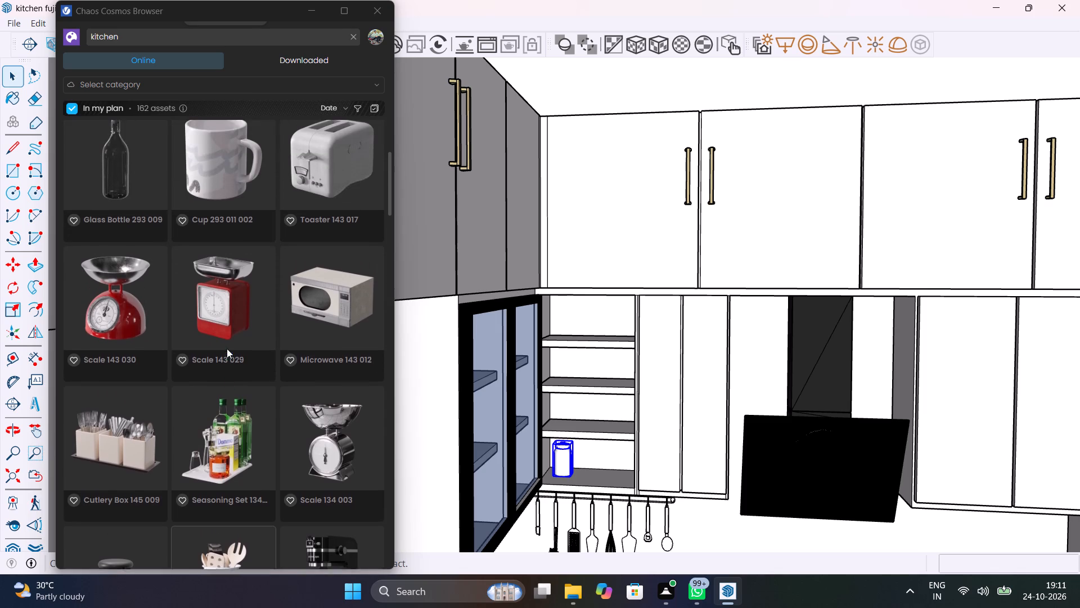
scroll(227, 349, "up", 3)
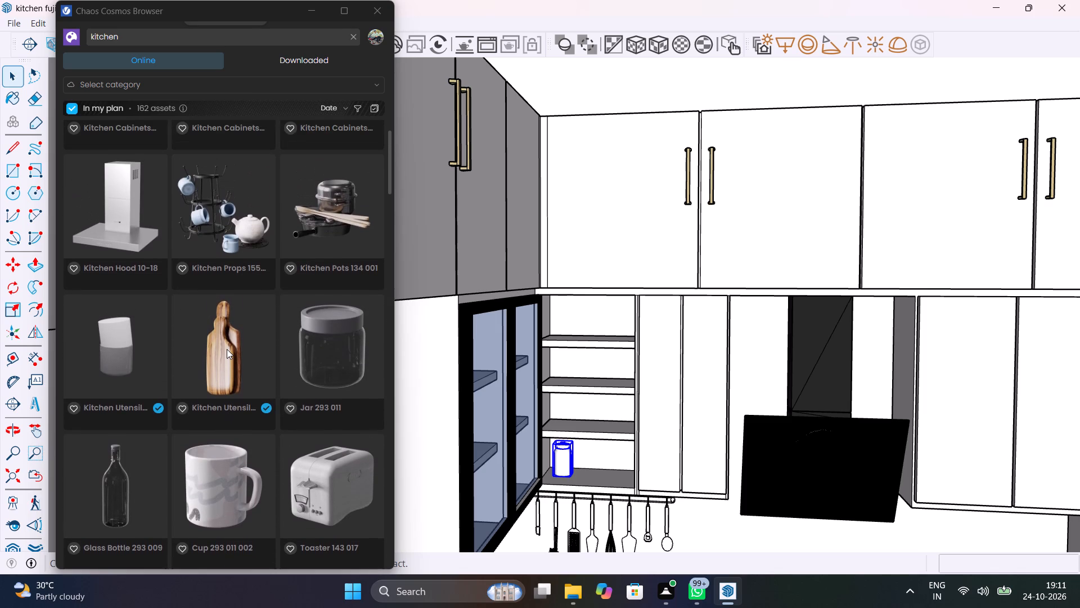
scroll(227, 349, "up", 8)
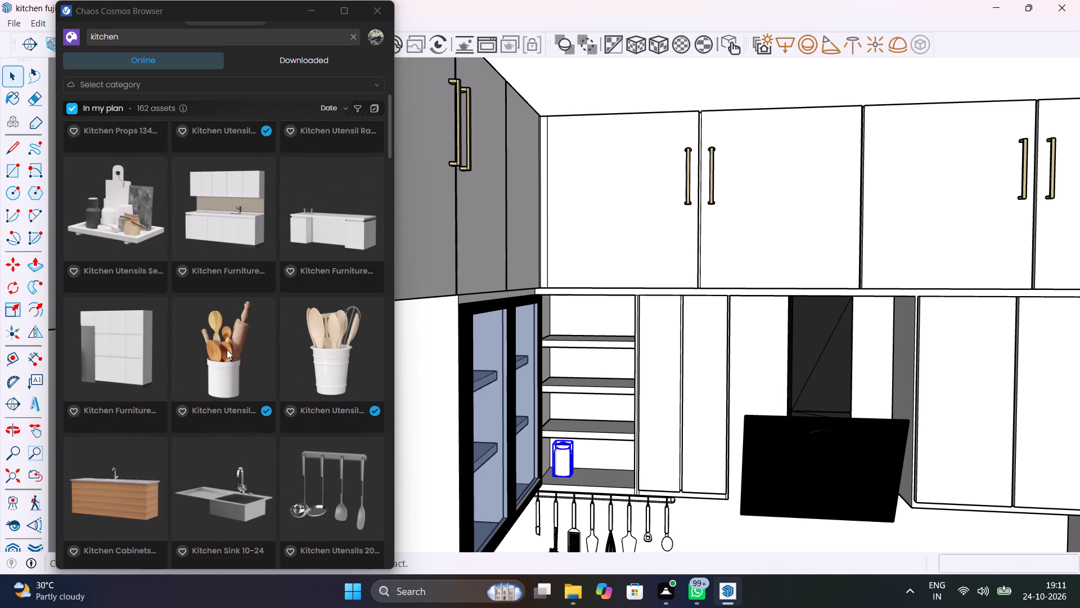
scroll(227, 350, "up", 5)
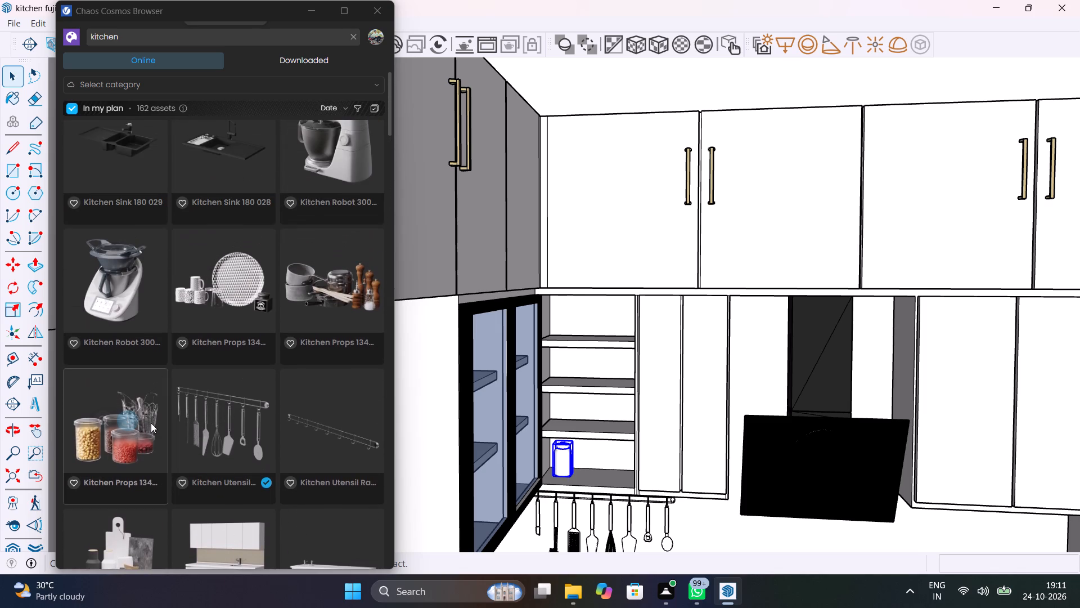
Download Kitchen Props 134 007 from Chaos Cosmos and place one copy on the empty ground beside the kitchen.
scroll(151, 424, "down", 1)
left_click(132, 346)
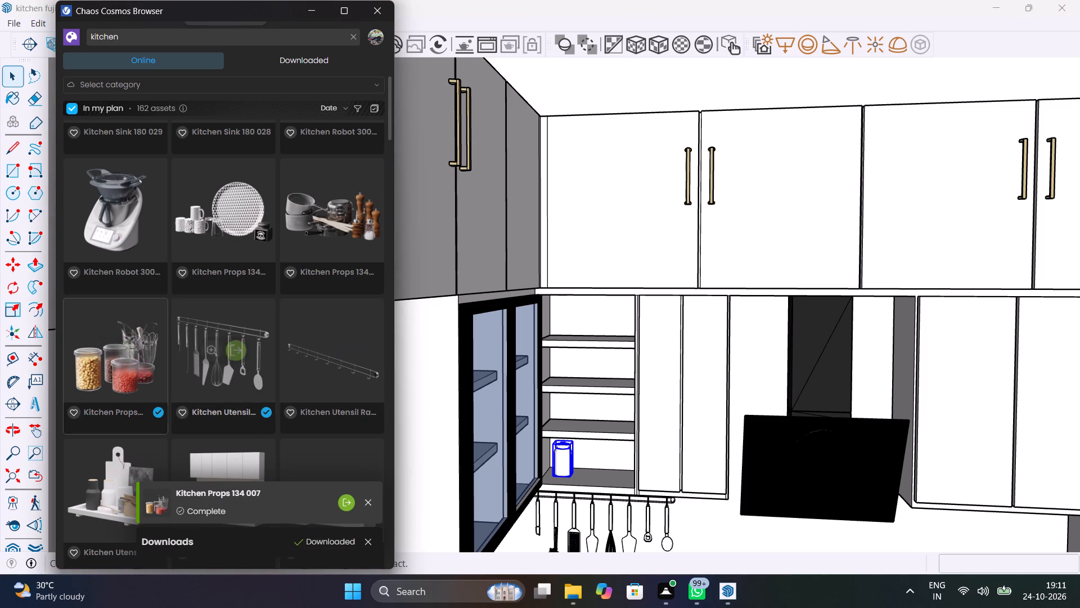
left_click(128, 352)
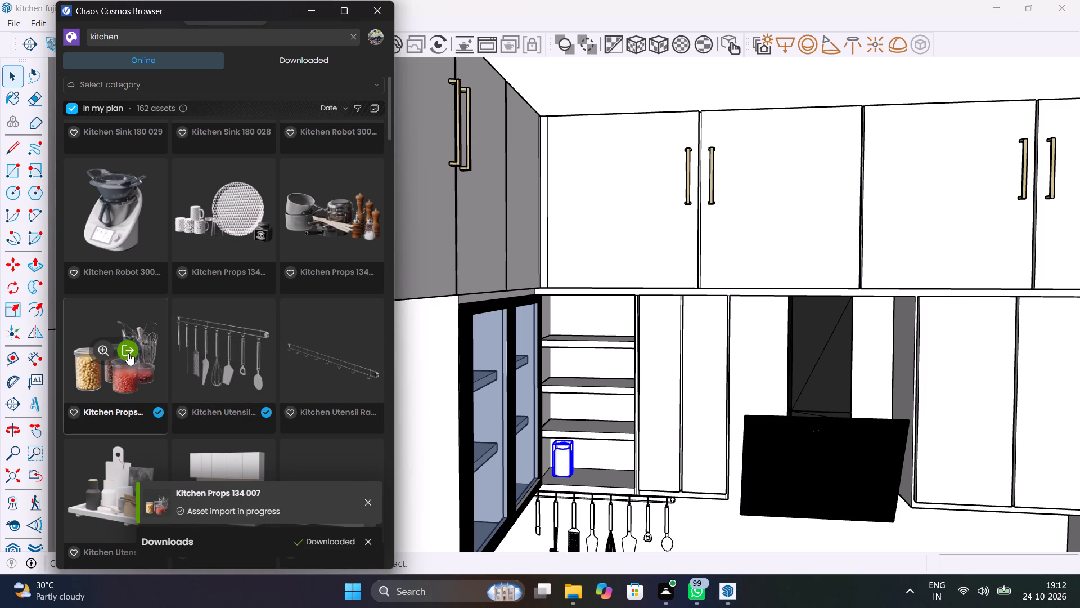
scroll(532, 496, "down", 18)
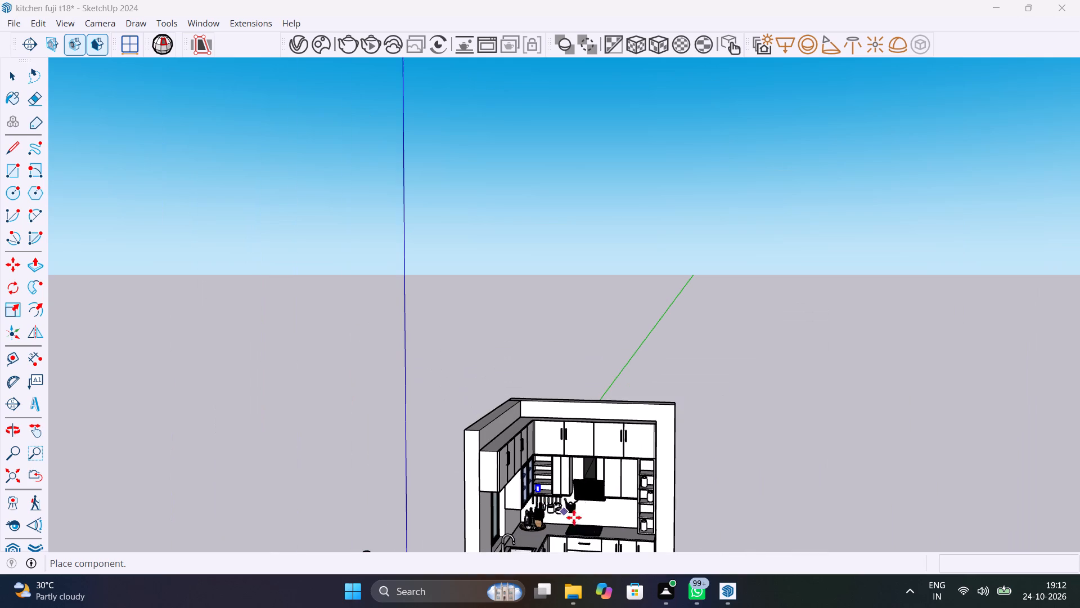
middle_click_drag(613, 523, 430, 466)
scroll(565, 507, "up", 2)
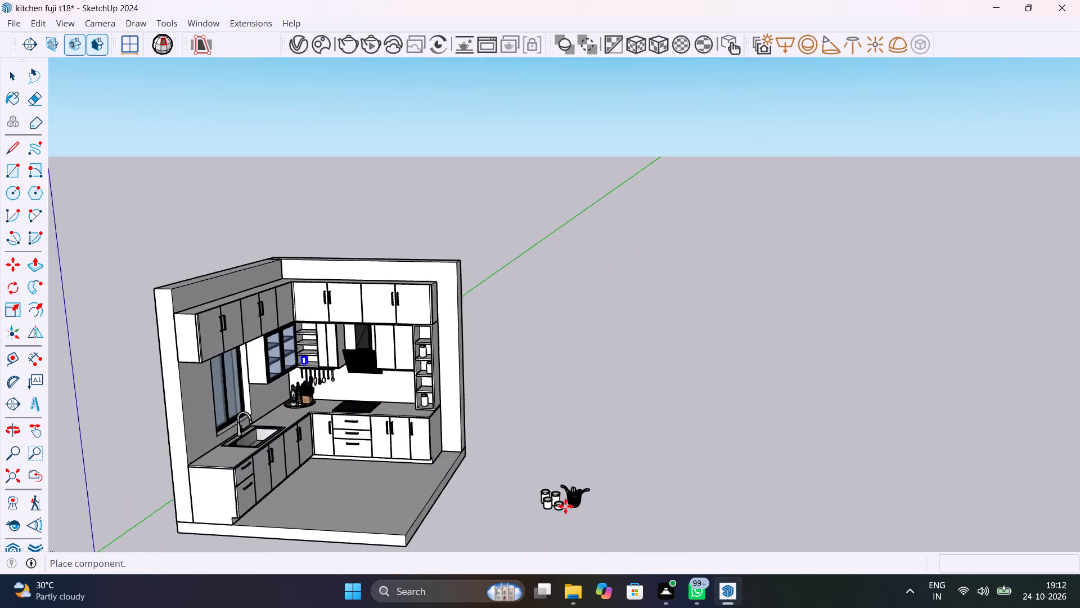
scroll(565, 506, "up", 6)
left_click(563, 503)
scroll(563, 504, "up", 5)
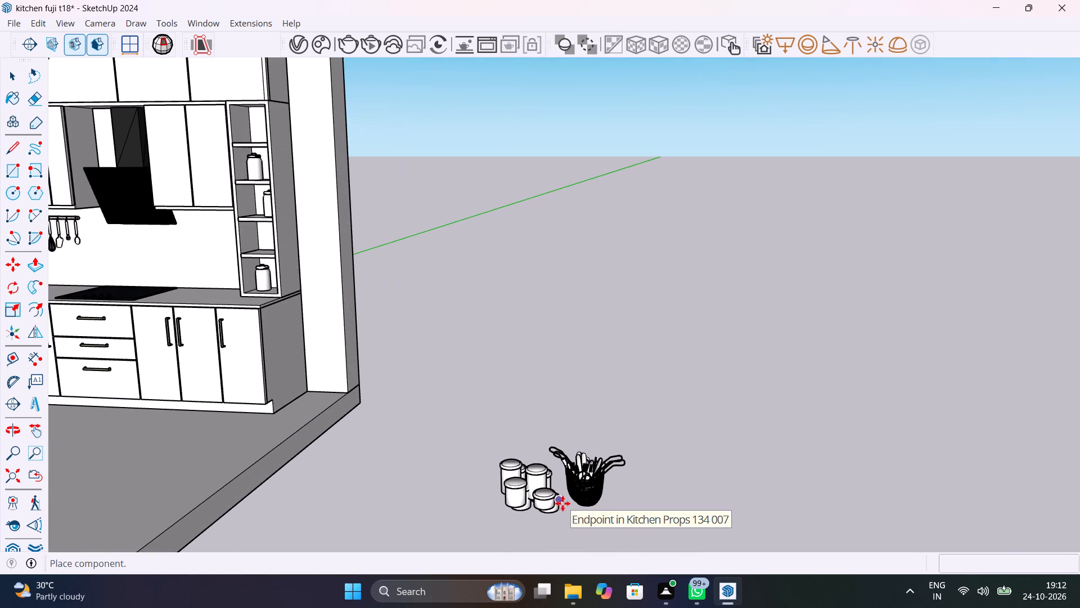
key("Escape")
Explode the placed Kitchen Props 134 007 component into loose geometry.
left_click(549, 491)
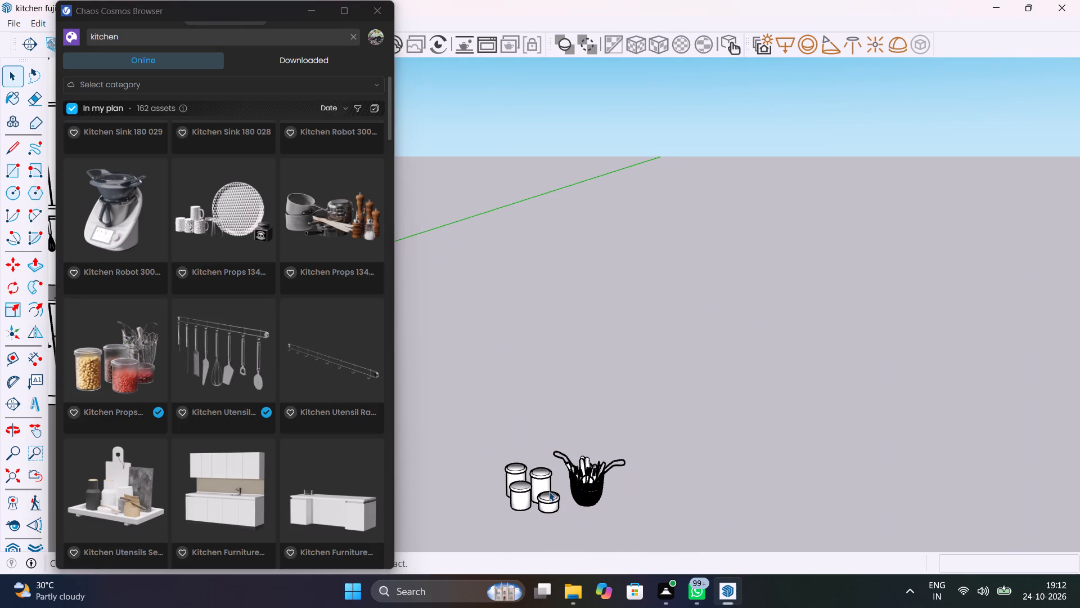
right_click(549, 491)
left_click(611, 120)
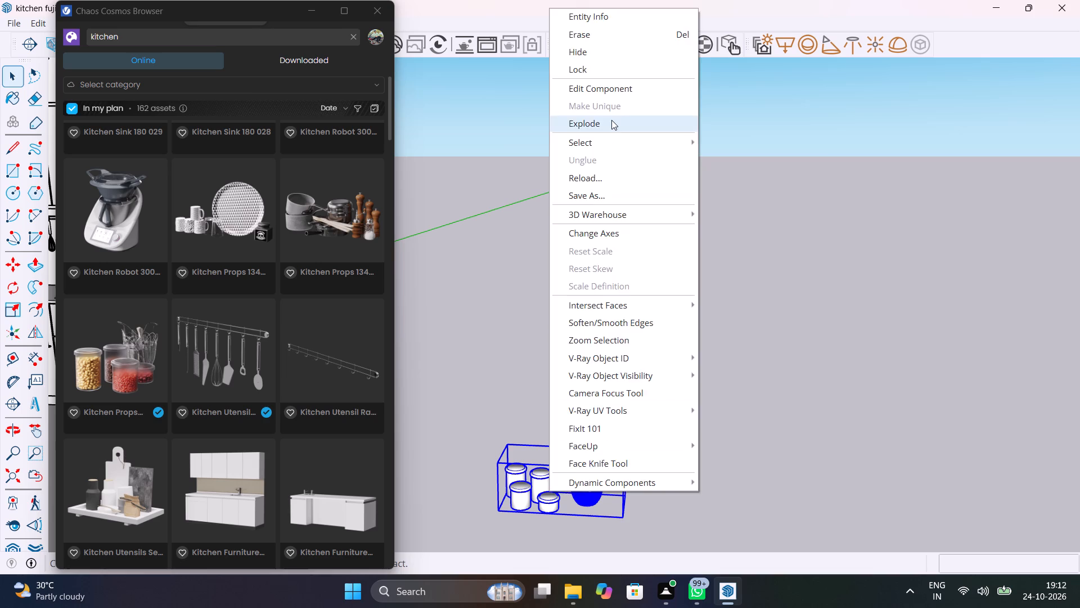
left_click(631, 399)
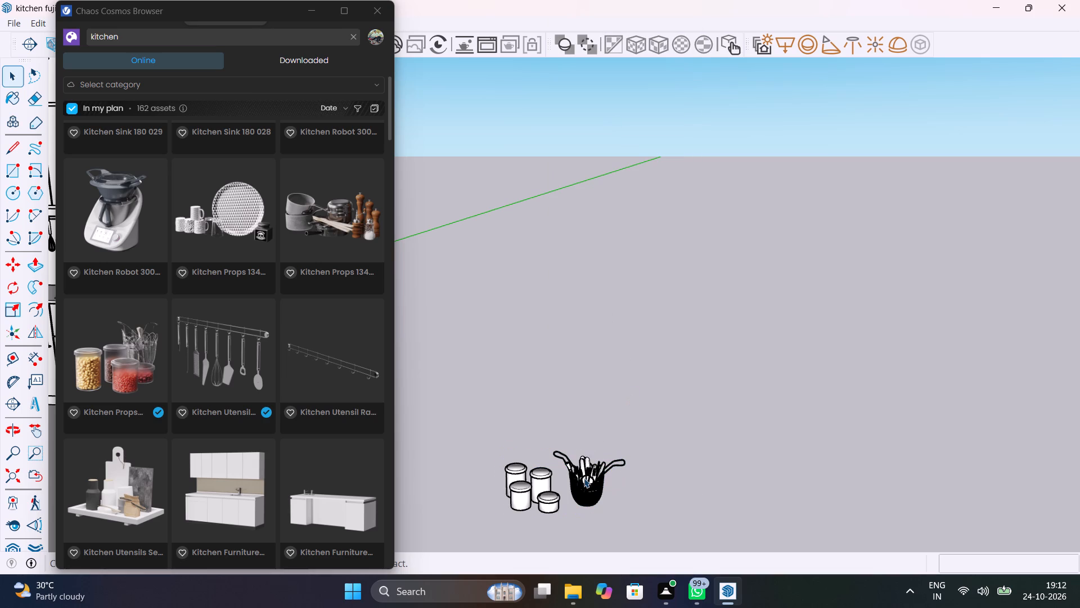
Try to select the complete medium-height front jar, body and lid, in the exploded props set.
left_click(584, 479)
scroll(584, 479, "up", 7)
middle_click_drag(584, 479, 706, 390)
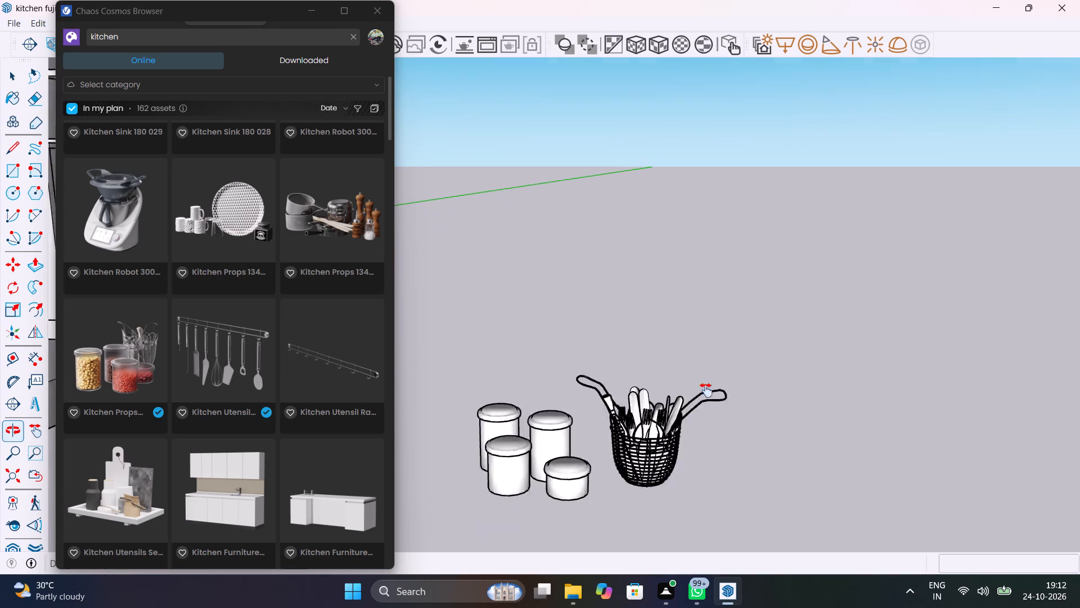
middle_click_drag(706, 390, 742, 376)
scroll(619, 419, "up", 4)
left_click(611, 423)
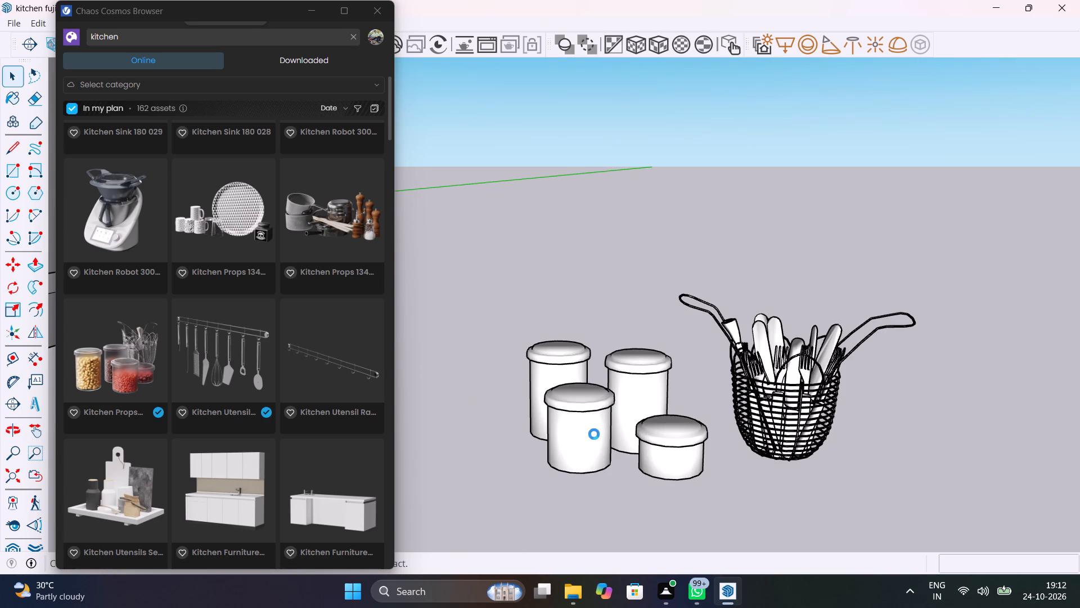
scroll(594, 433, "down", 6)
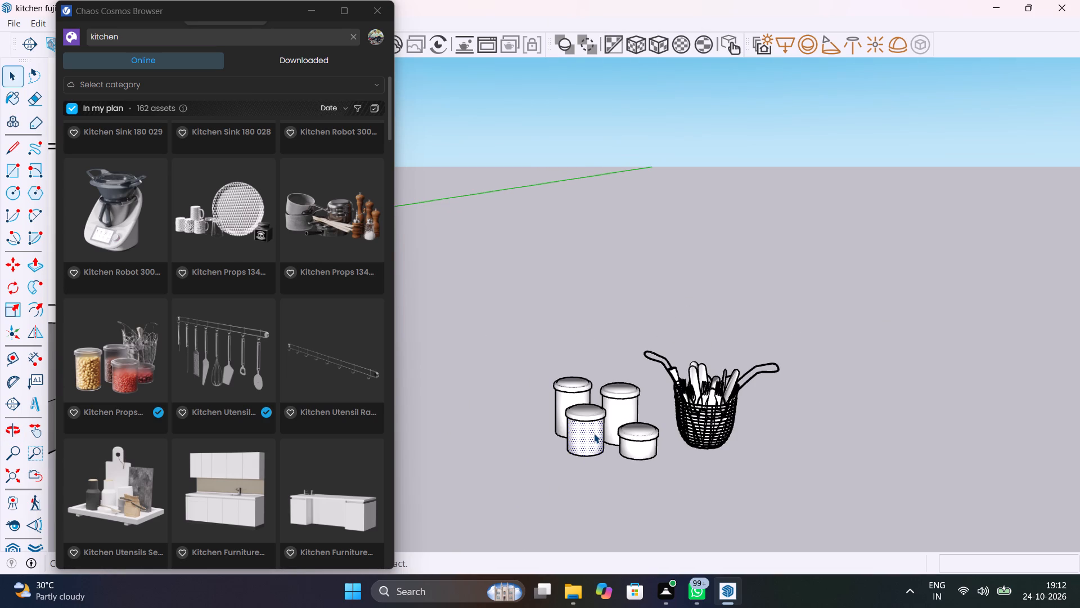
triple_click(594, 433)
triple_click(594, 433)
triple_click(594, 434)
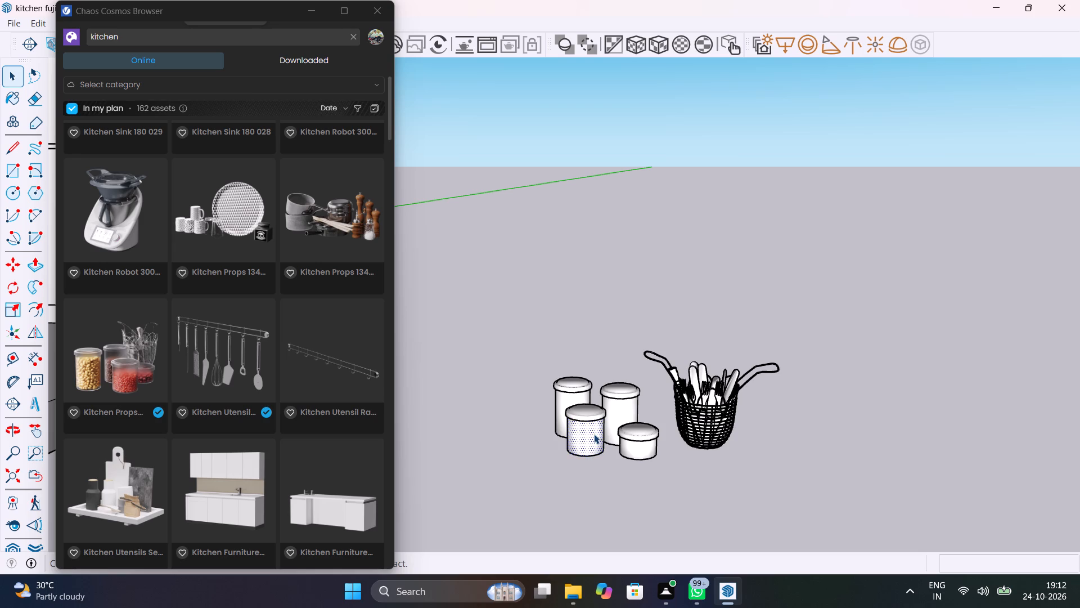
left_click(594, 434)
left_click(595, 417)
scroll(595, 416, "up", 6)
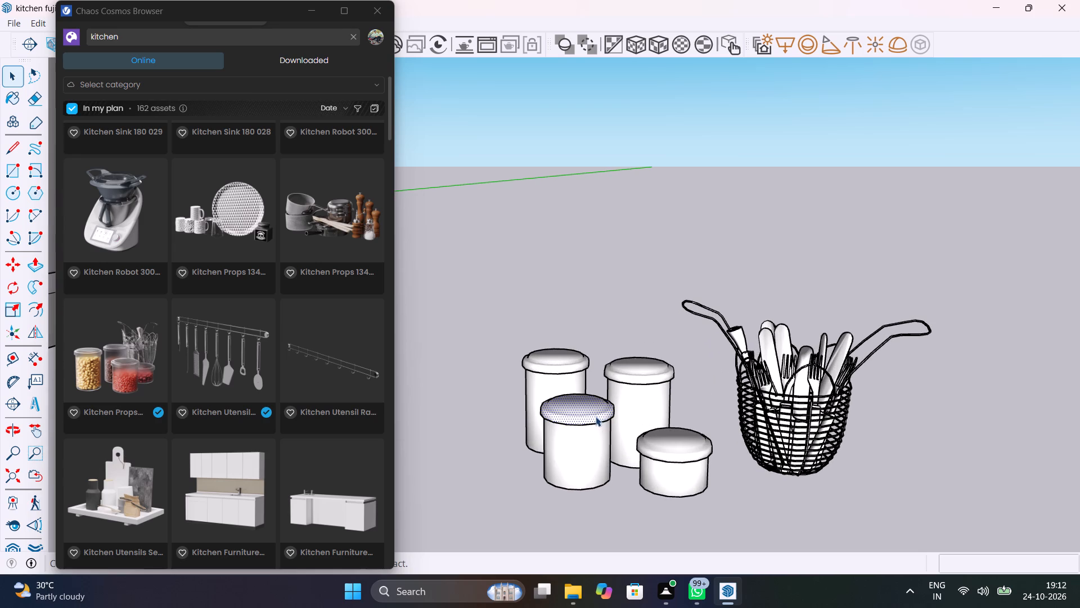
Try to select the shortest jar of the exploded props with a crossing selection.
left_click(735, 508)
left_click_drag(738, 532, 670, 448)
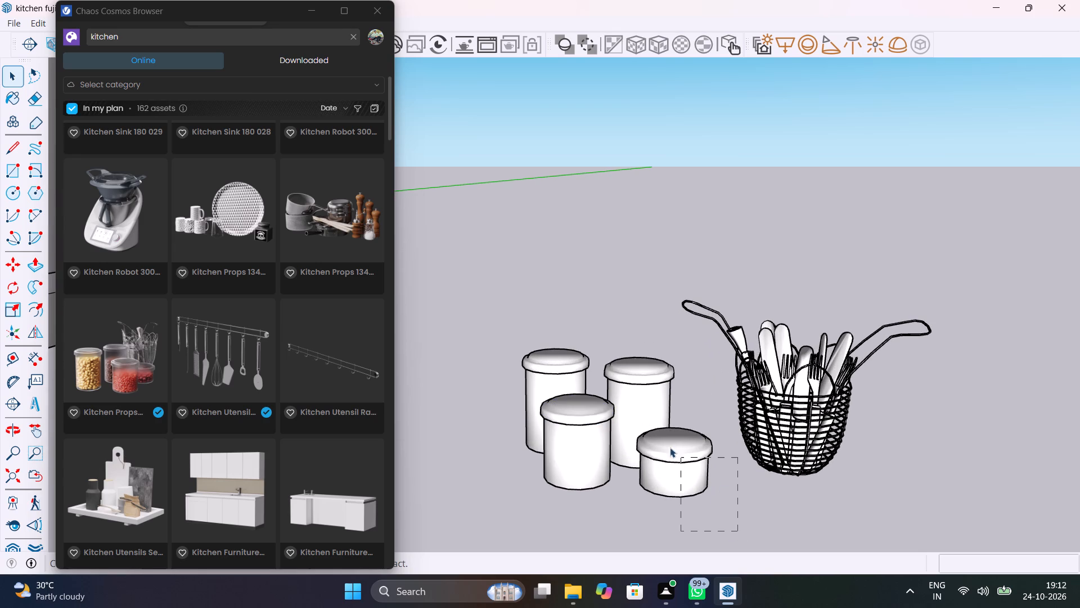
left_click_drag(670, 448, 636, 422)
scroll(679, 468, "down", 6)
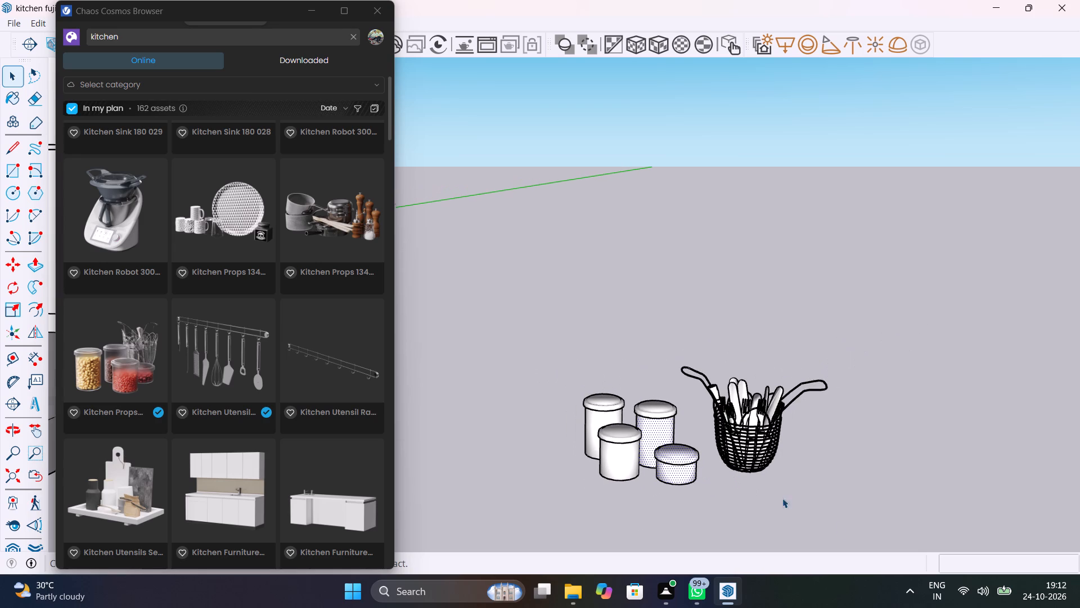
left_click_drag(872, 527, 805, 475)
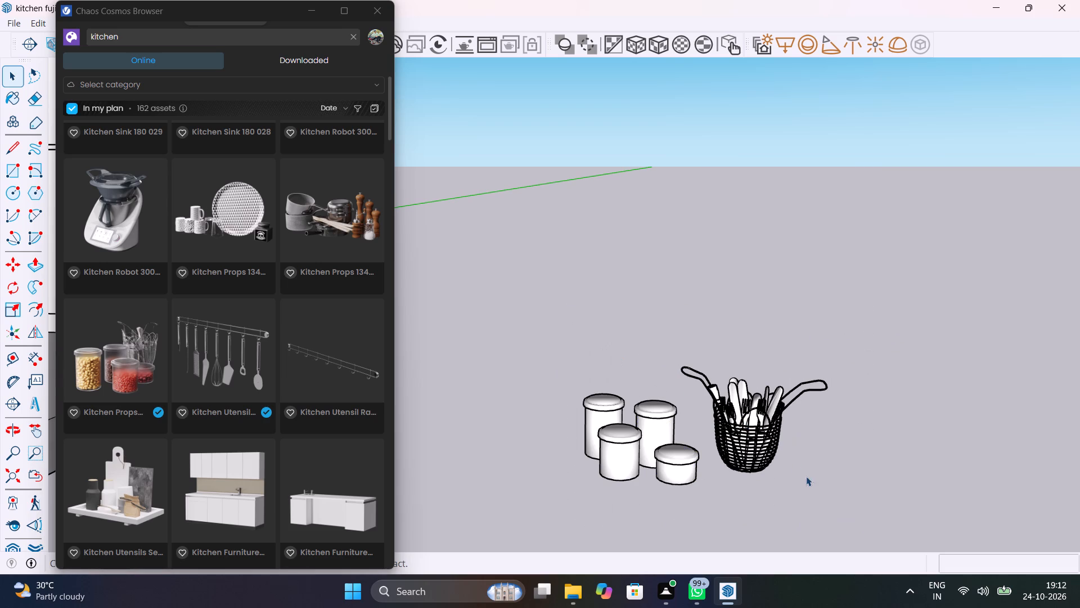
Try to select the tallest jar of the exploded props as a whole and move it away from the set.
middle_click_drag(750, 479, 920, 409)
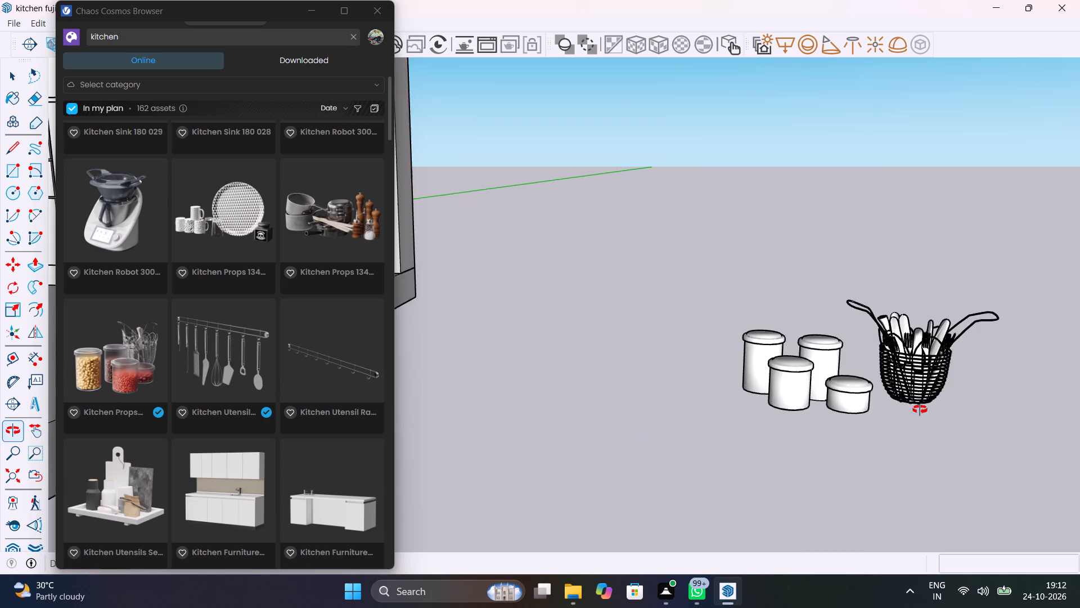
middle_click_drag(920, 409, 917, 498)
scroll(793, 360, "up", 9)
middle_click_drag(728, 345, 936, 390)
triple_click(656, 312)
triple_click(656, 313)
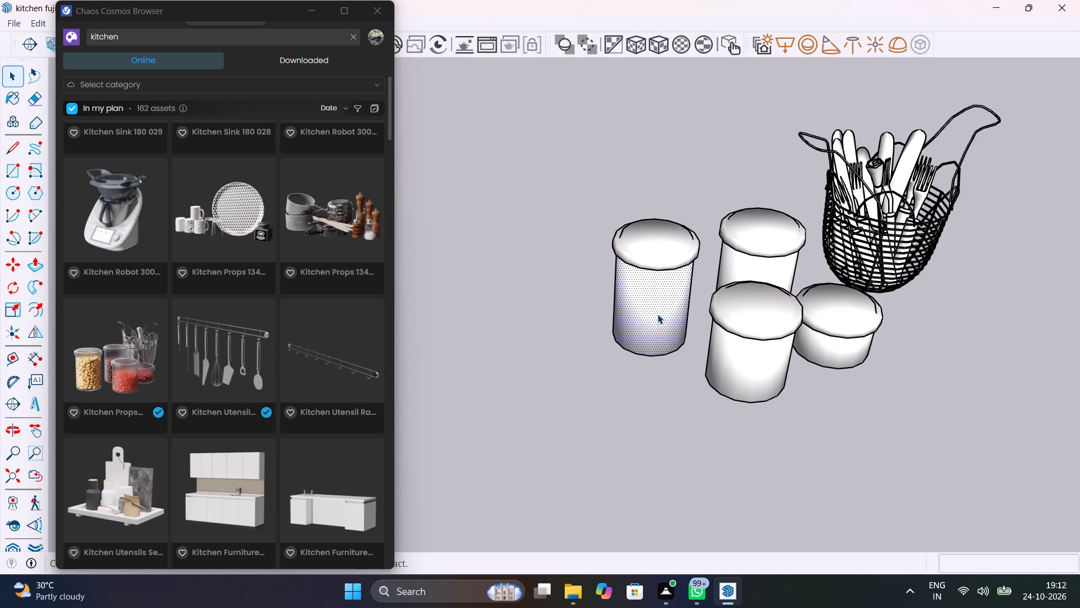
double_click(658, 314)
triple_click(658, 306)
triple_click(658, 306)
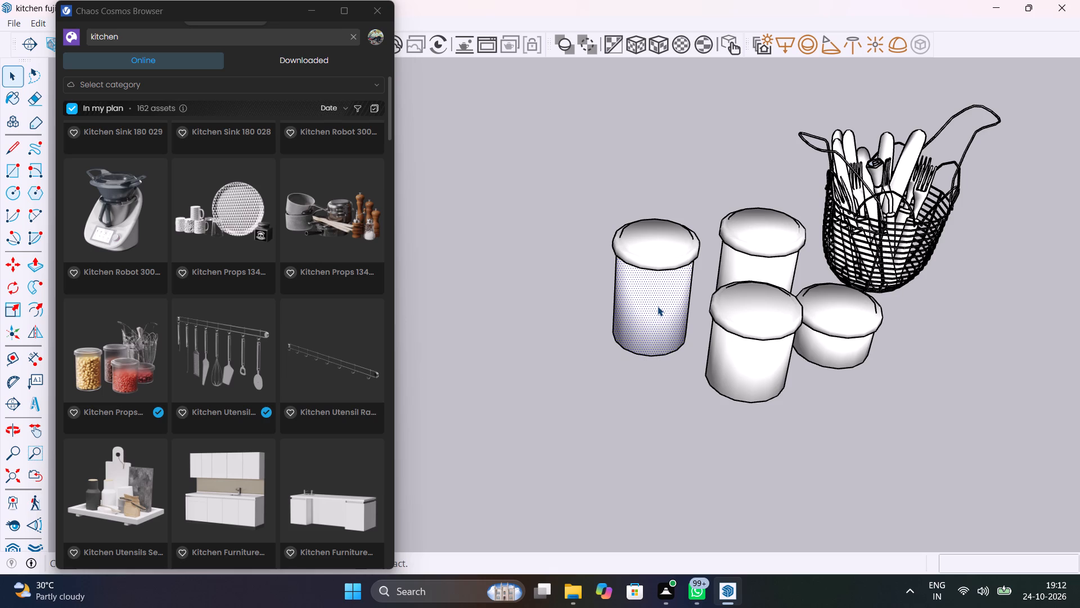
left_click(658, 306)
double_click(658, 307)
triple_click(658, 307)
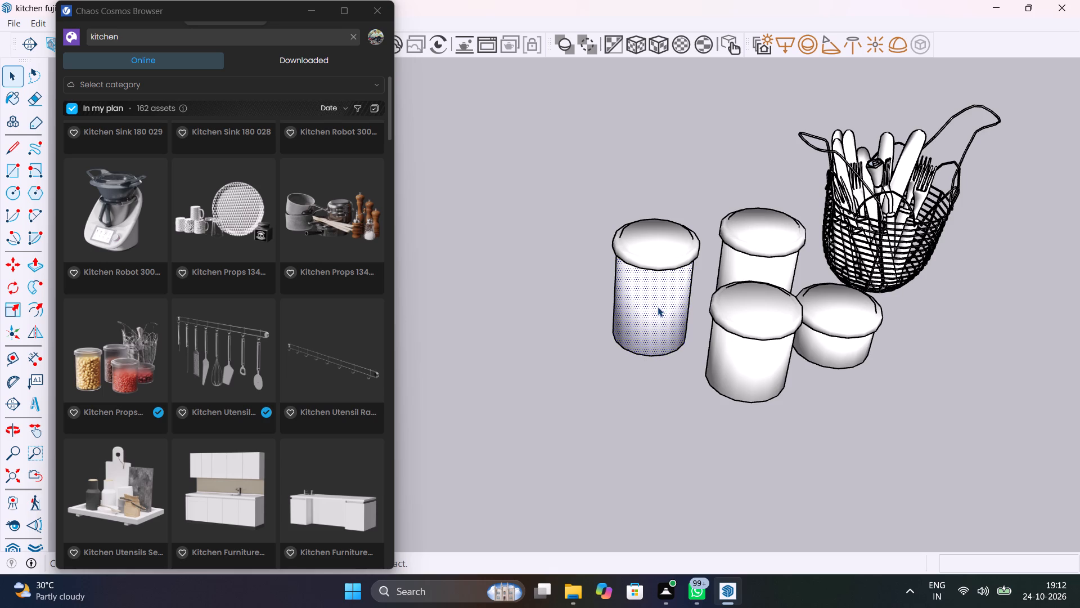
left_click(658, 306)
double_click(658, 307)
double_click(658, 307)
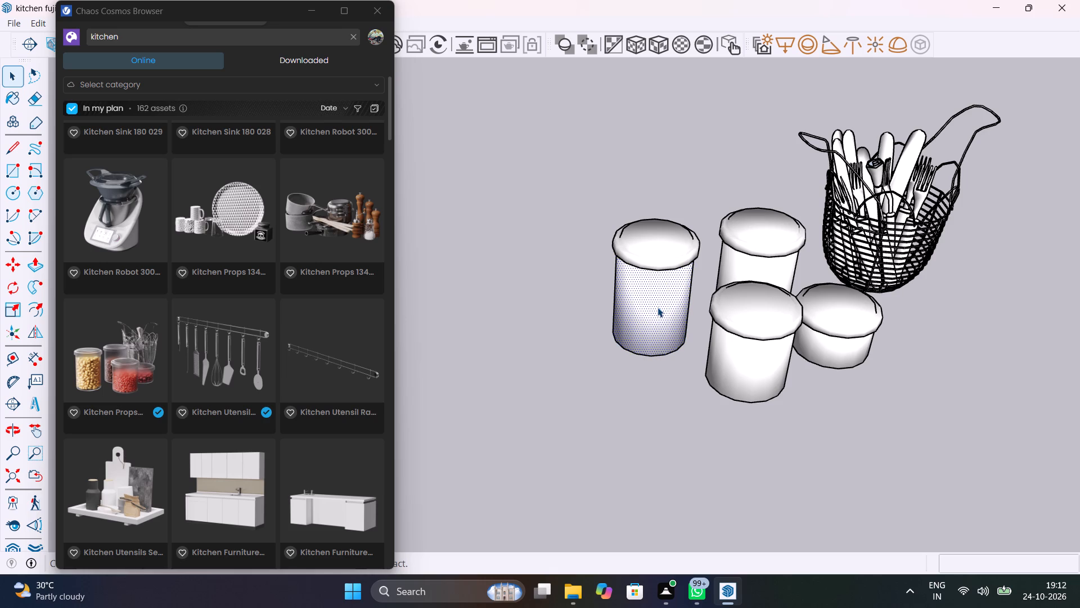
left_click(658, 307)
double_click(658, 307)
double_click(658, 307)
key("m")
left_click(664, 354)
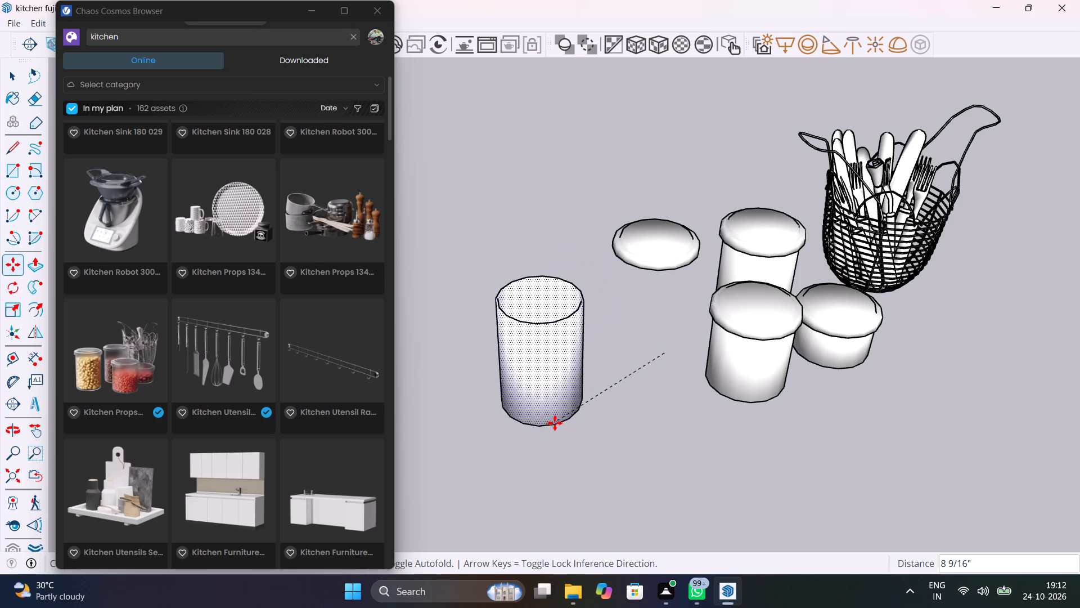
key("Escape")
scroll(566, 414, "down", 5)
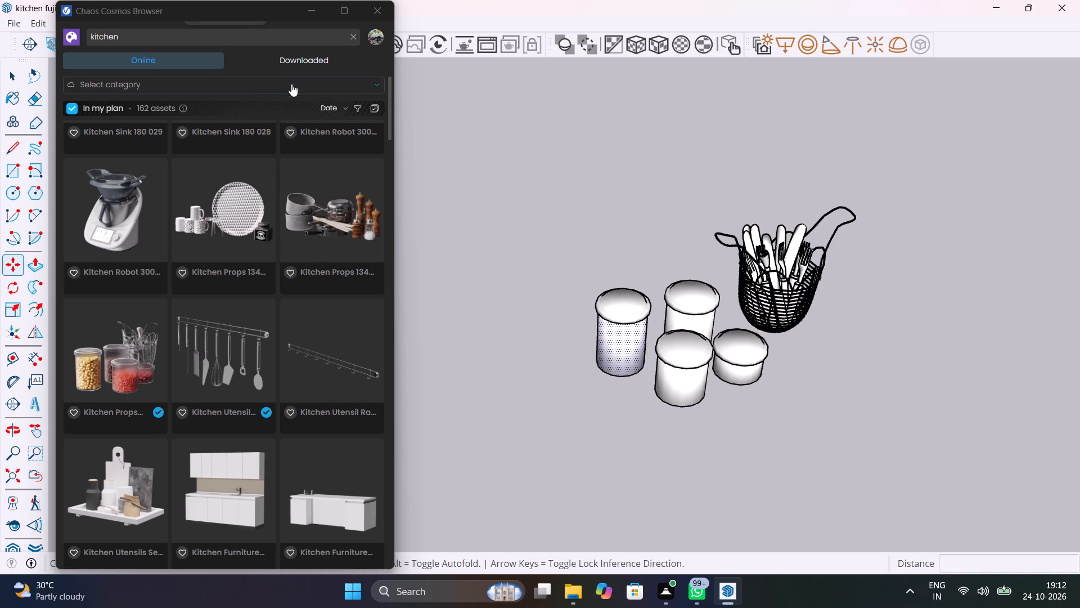
Look through the already downloaded kitchen assets in Chaos Cosmos for suitable shelf accessories.
left_click(306, 70)
left_click(310, 61)
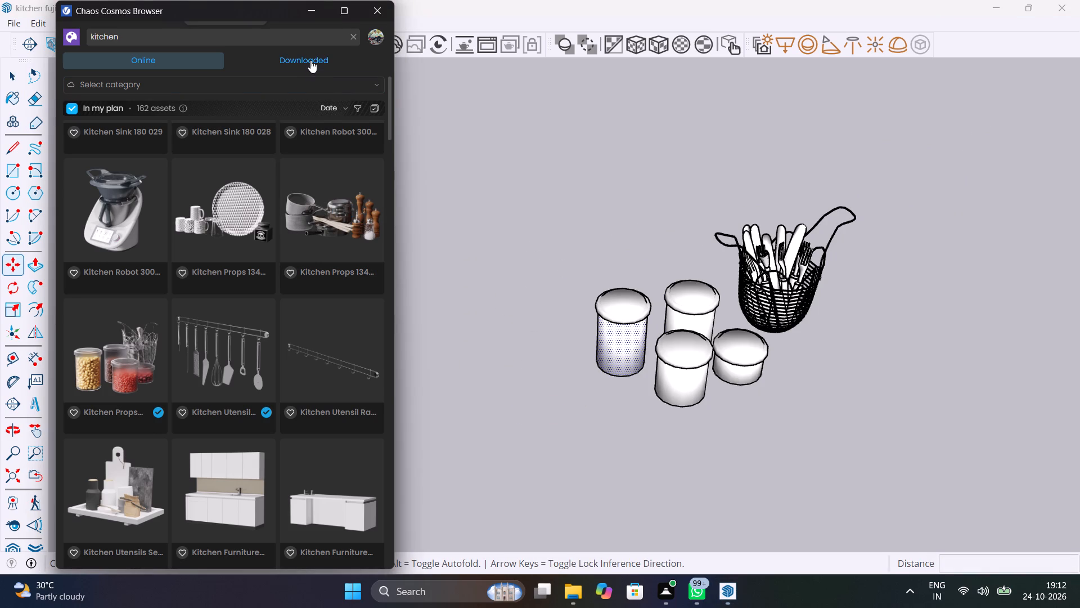
scroll(331, 274, "down", 1)
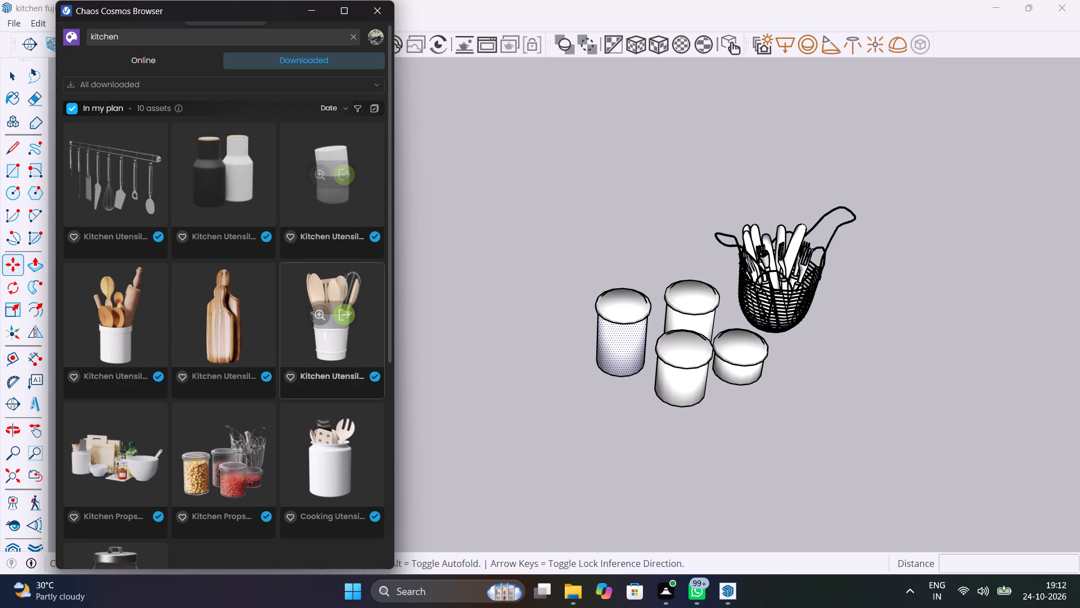
scroll(331, 274, "down", 13)
scroll(331, 273, "up", 5)
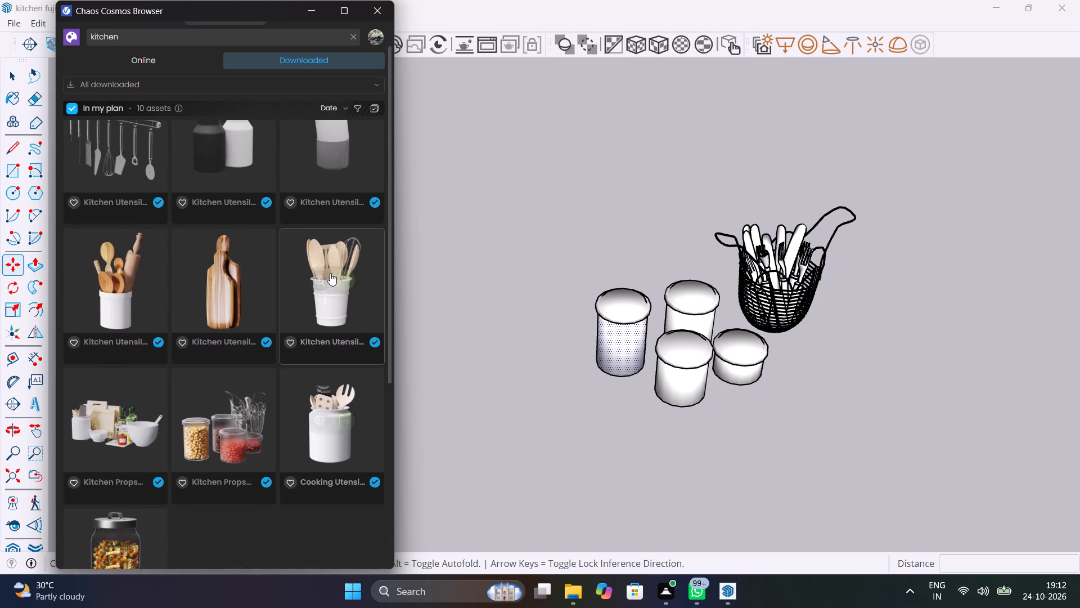
scroll(330, 273, "up", 1)
Import the two-jug Kitchen Utensils Jugs 92-07 asset from the online kitchen results and place one copy at the glass-door wall cabinet's base.
left_click(164, 58)
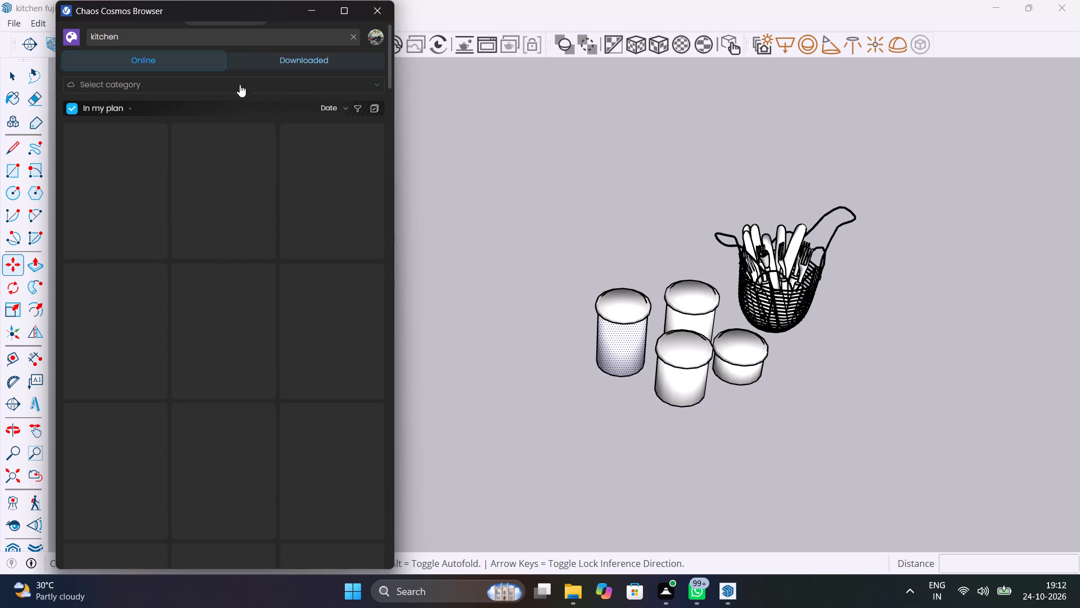
scroll(260, 155, "down", 19)
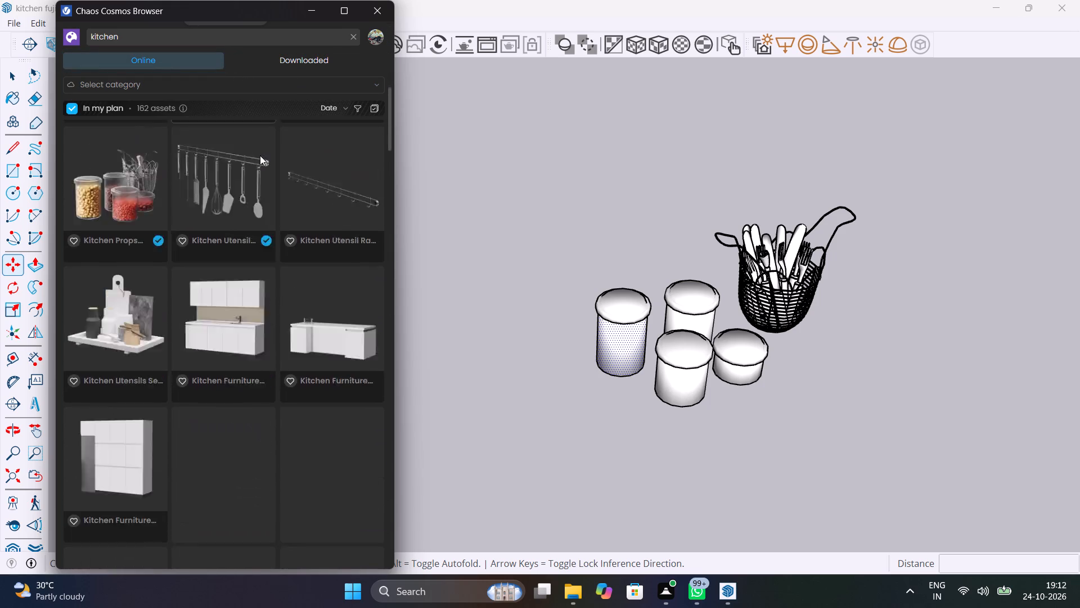
scroll(260, 155, "down", 20)
scroll(260, 155, "down", 3)
scroll(260, 155, "up", 11)
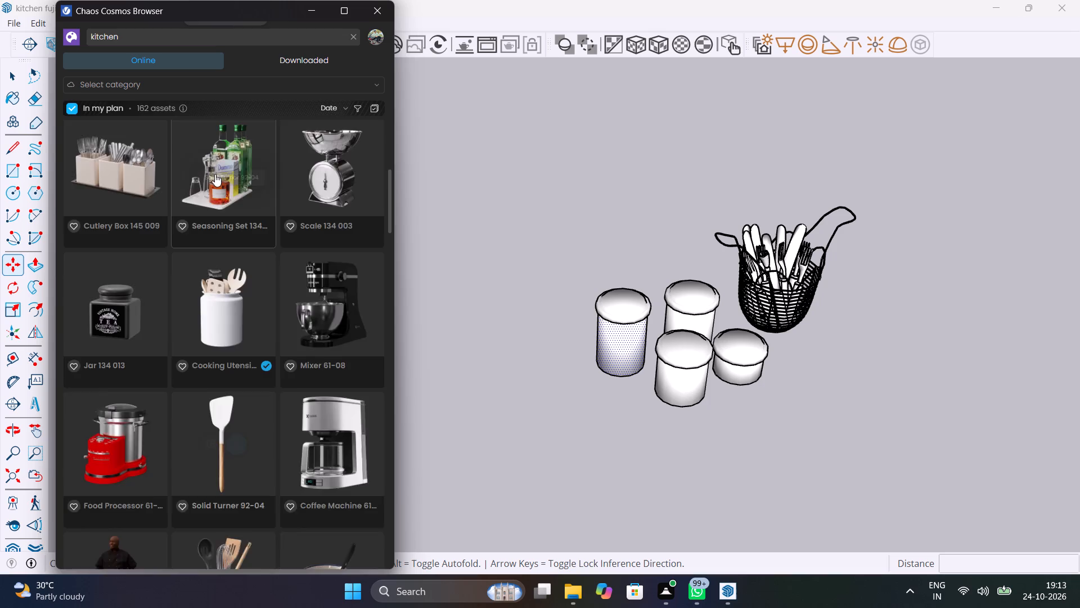
scroll(215, 174, "up", 20)
scroll(210, 186, "up", 3)
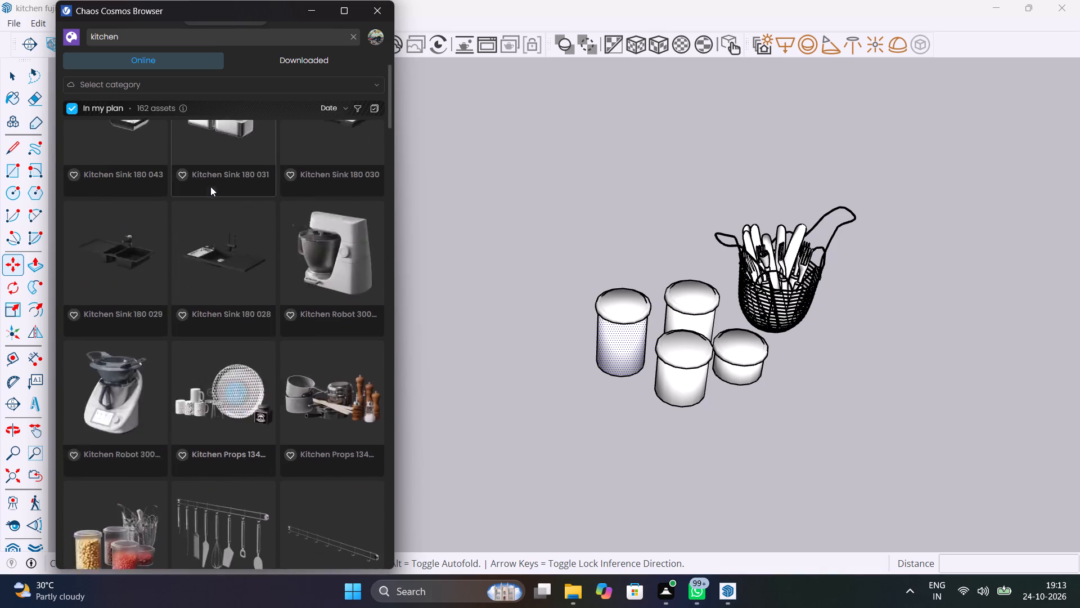
scroll(210, 186, "up", 17)
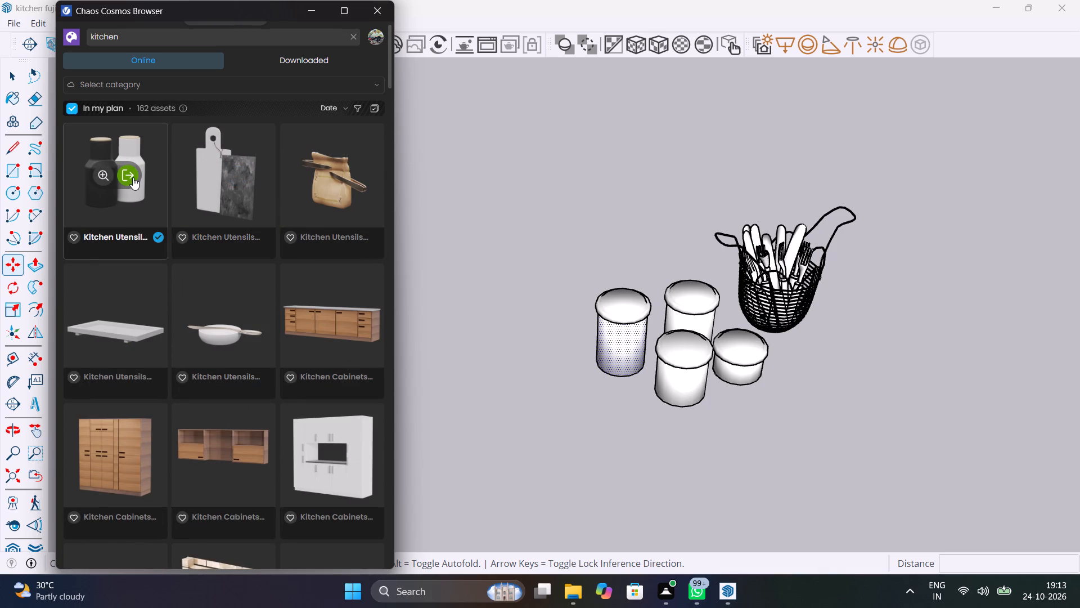
left_click(133, 177)
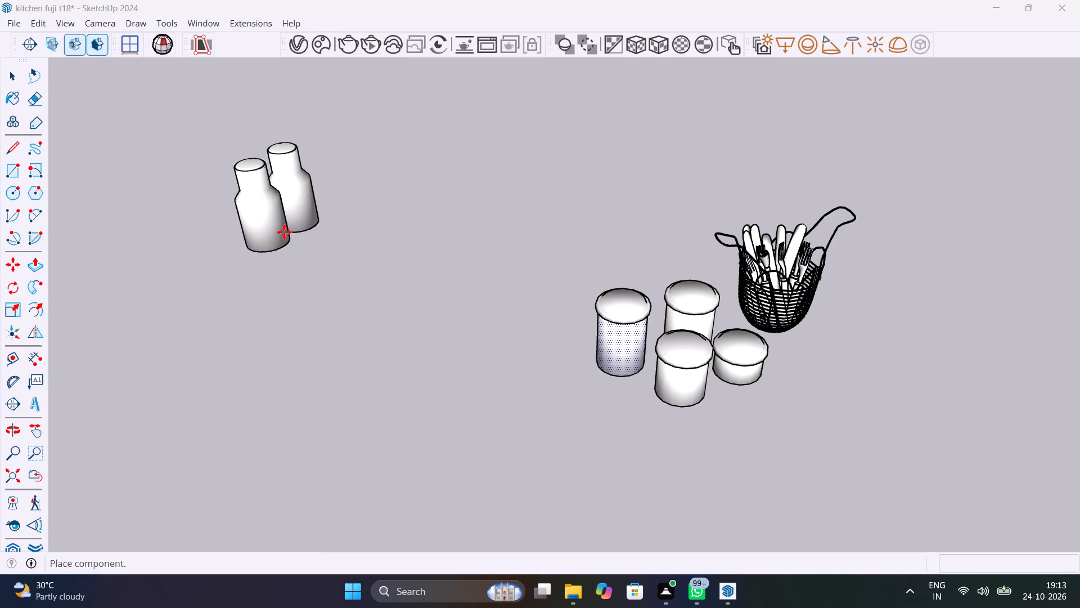
scroll(284, 232, "down", 20)
scroll(284, 232, "down", 3)
middle_click_drag(136, 232, 449, 259)
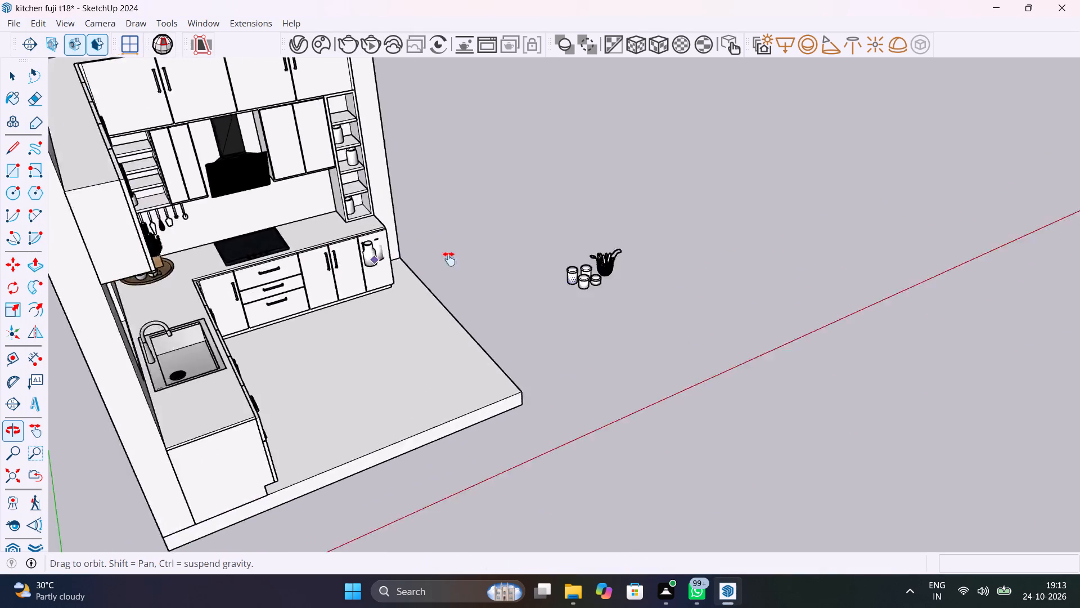
middle_click_drag(449, 259, 291, 203)
scroll(337, 133, "up", 9)
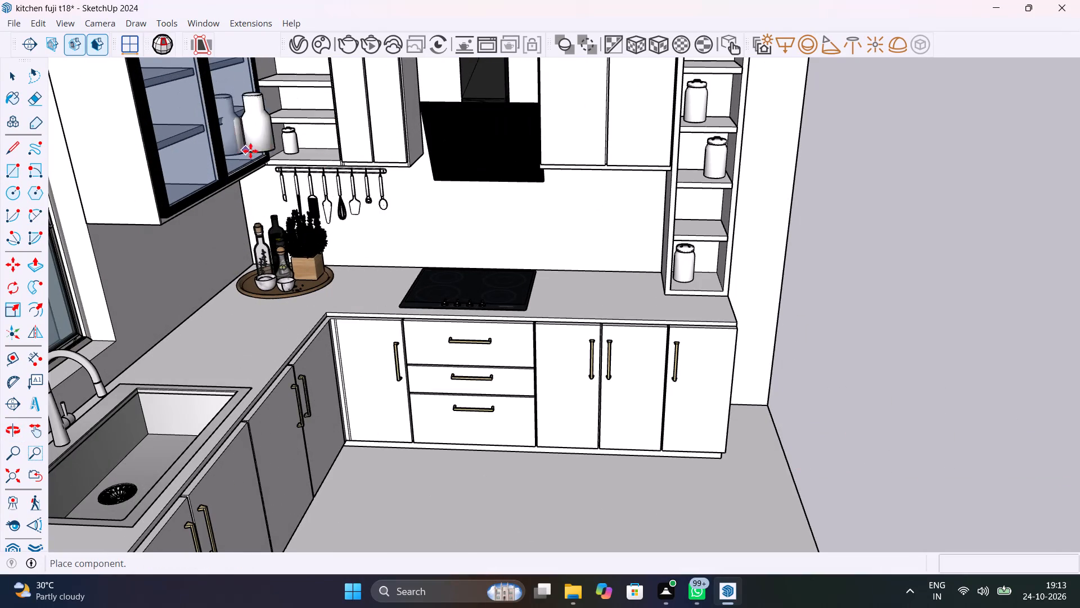
middle_click_drag(258, 154, 166, 227)
scroll(281, 196, "up", 4)
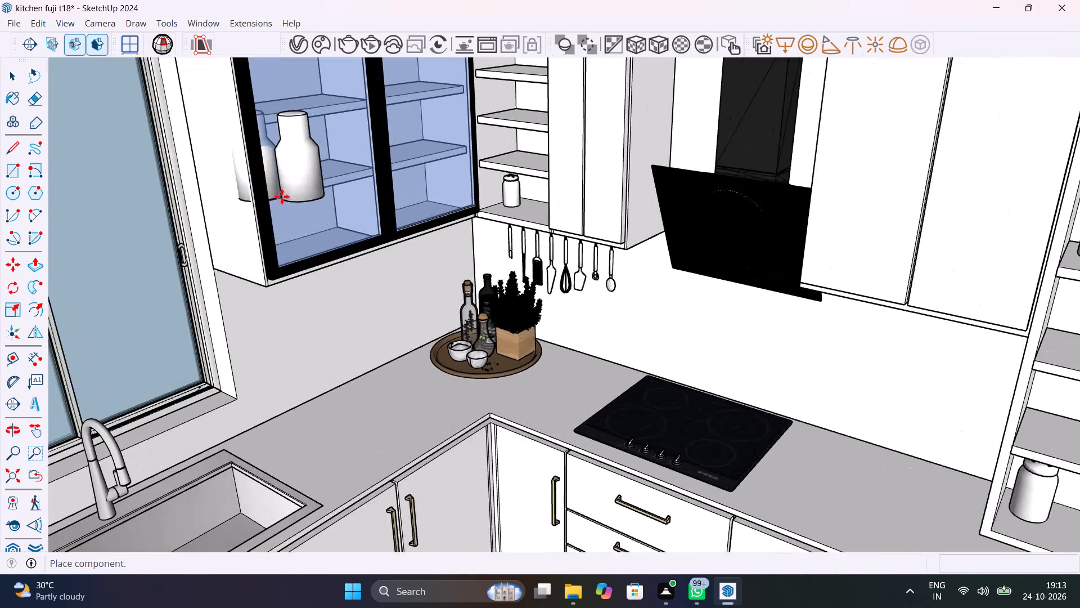
left_click(330, 253)
Place a second copy of the jug pair on the second shelf from the top in the open corner shelves beside the glass cabinet.
scroll(371, 248, "down", 4)
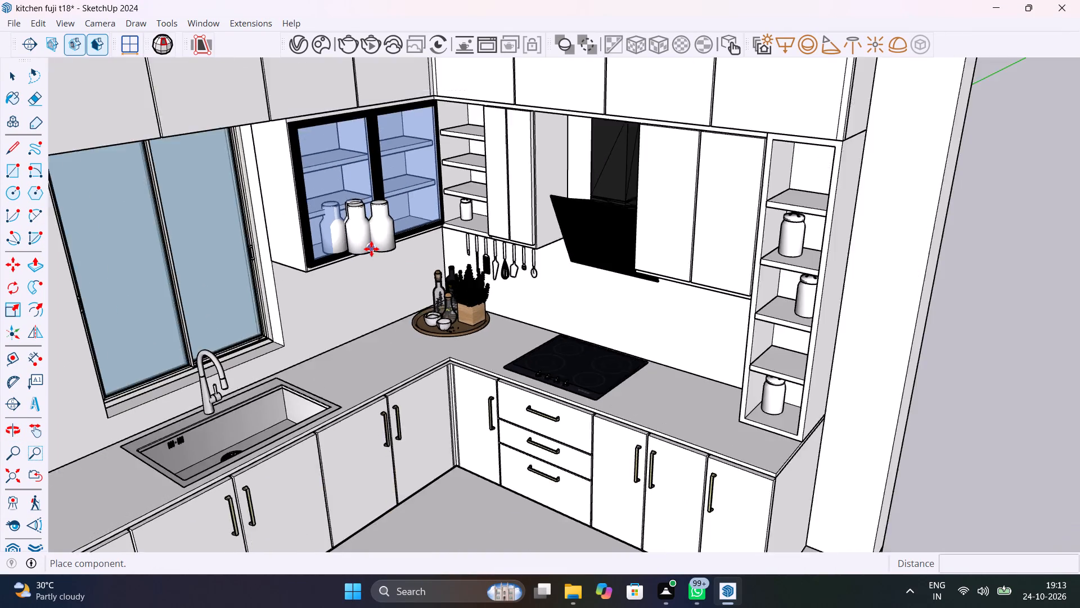
scroll(371, 249, "down", 4)
scroll(442, 167, "up", 8)
middle_click_drag(463, 196, 609, 194)
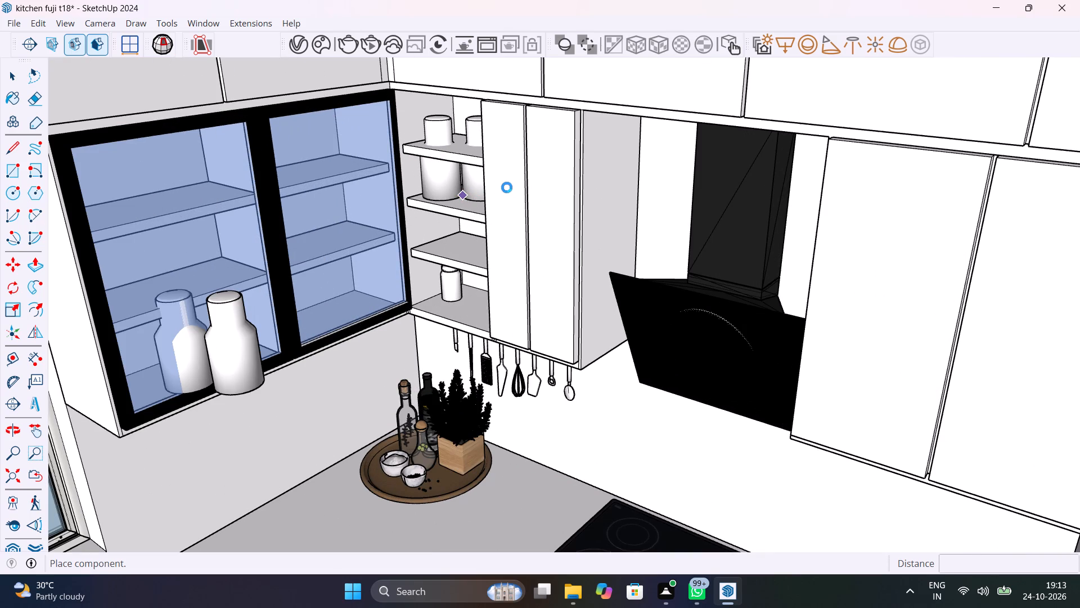
middle_click_drag(512, 196, 634, 203)
middle_click_drag(447, 203, 598, 202)
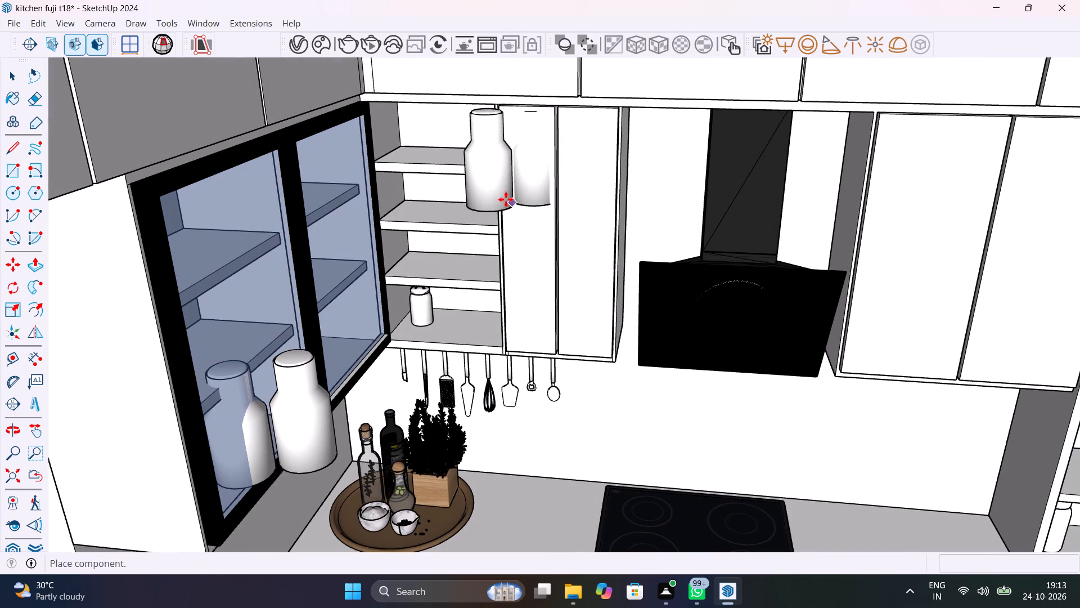
left_click(442, 203)
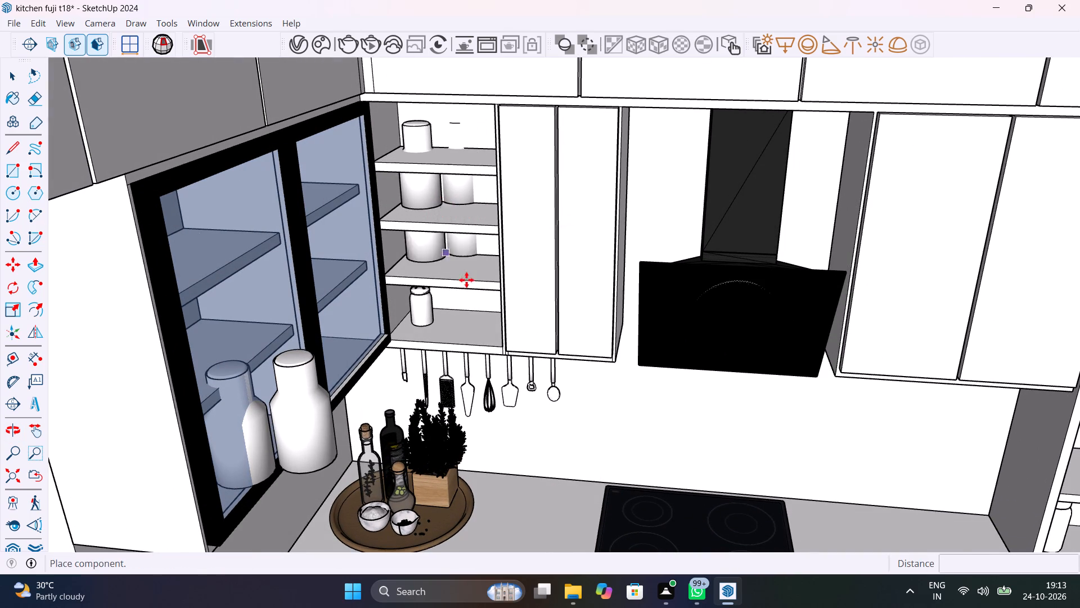
Place a third copy of the jug pair in the tall open shelf unit, in the compartment directly above the bottom jar.
scroll(467, 278, "down", 12)
middle_click_drag(640, 294, 449, 225)
scroll(505, 265, "up", 5)
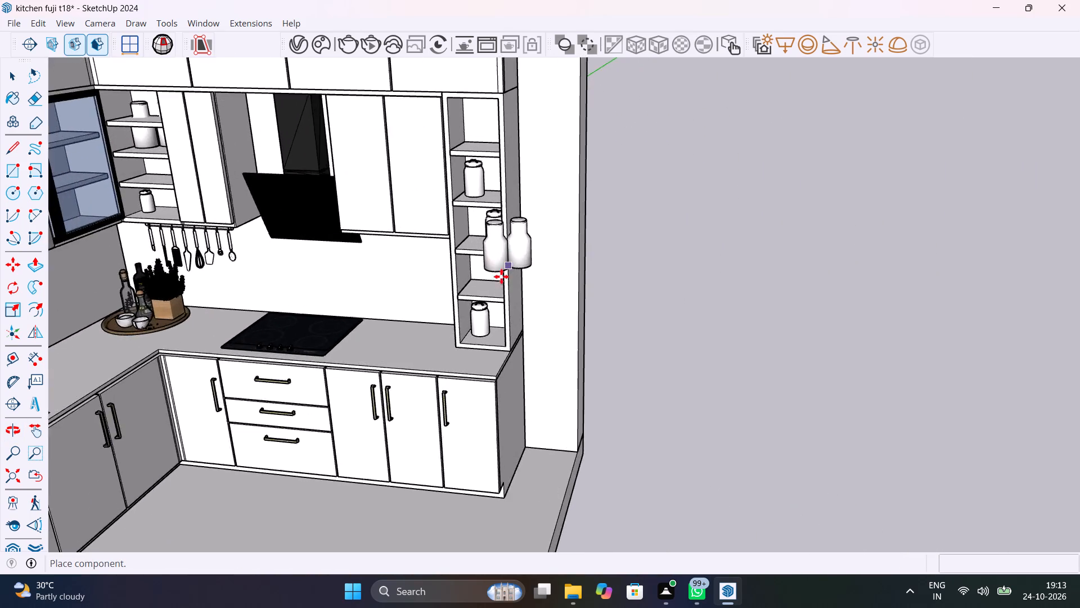
scroll(501, 276, "up", 8)
middle_click_drag(483, 303, 521, 225)
scroll(521, 225, "up", 1)
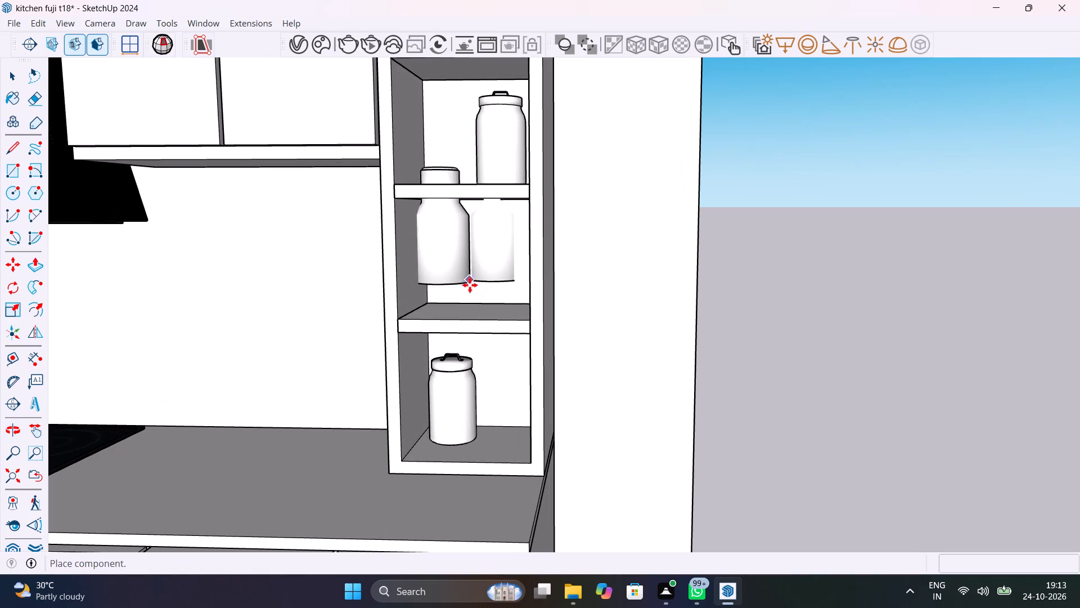
left_click(473, 312)
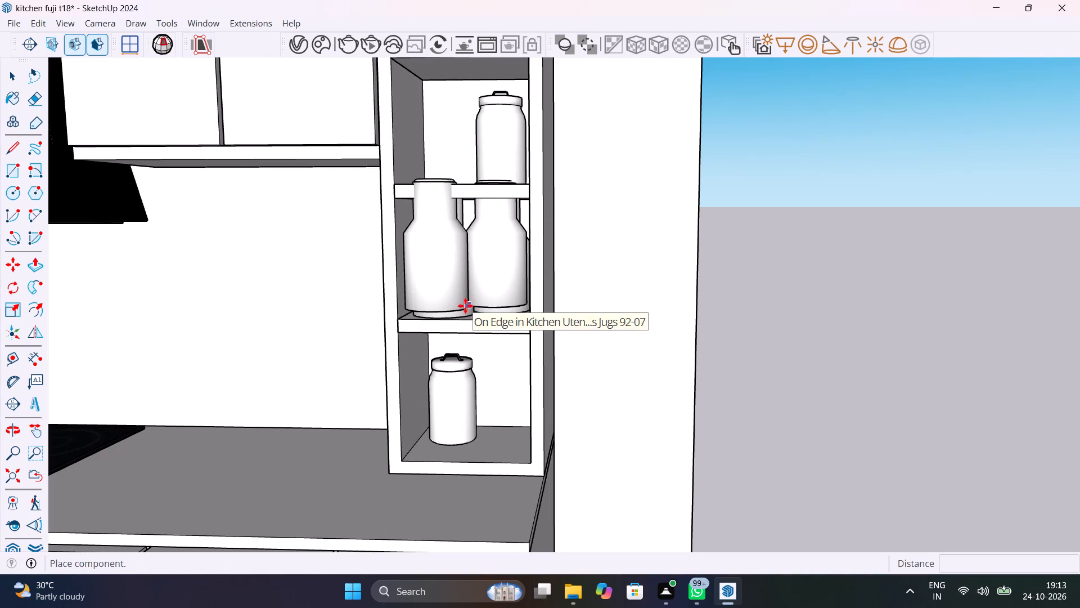
Scale the jug pair in the tall open shelf unit down uniformly so it fits its compartment.
key("space")
left_click(448, 272)
key("s")
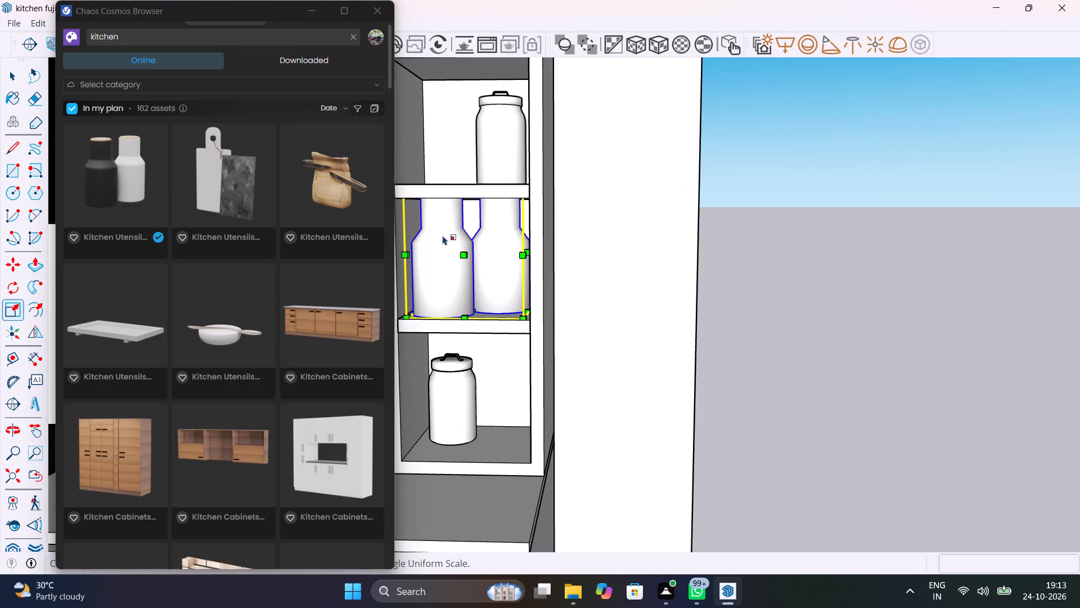
left_click(520, 320)
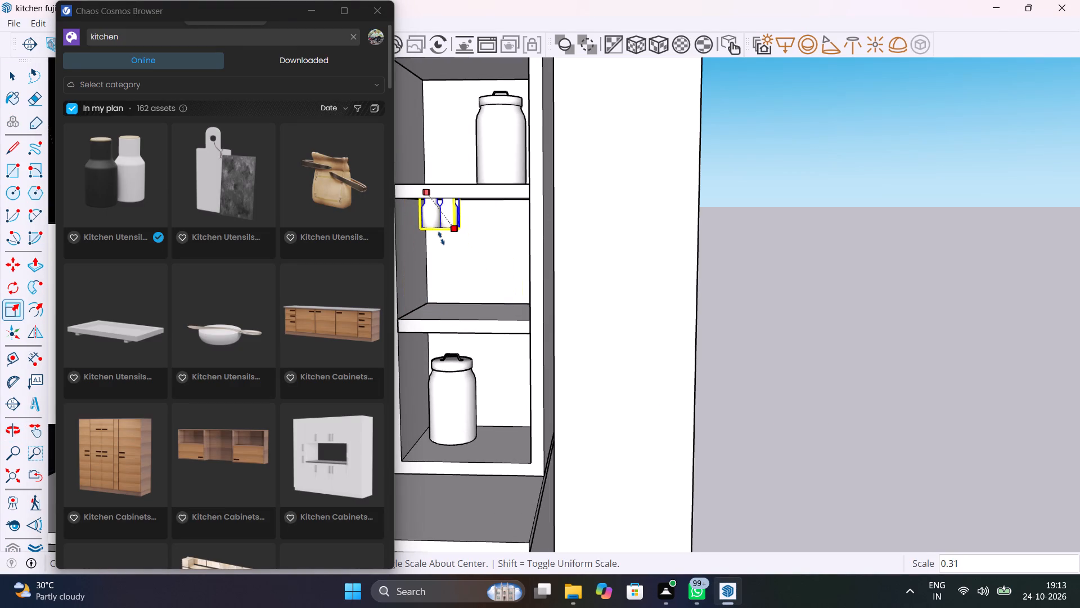
left_click(452, 260)
left_click(458, 236)
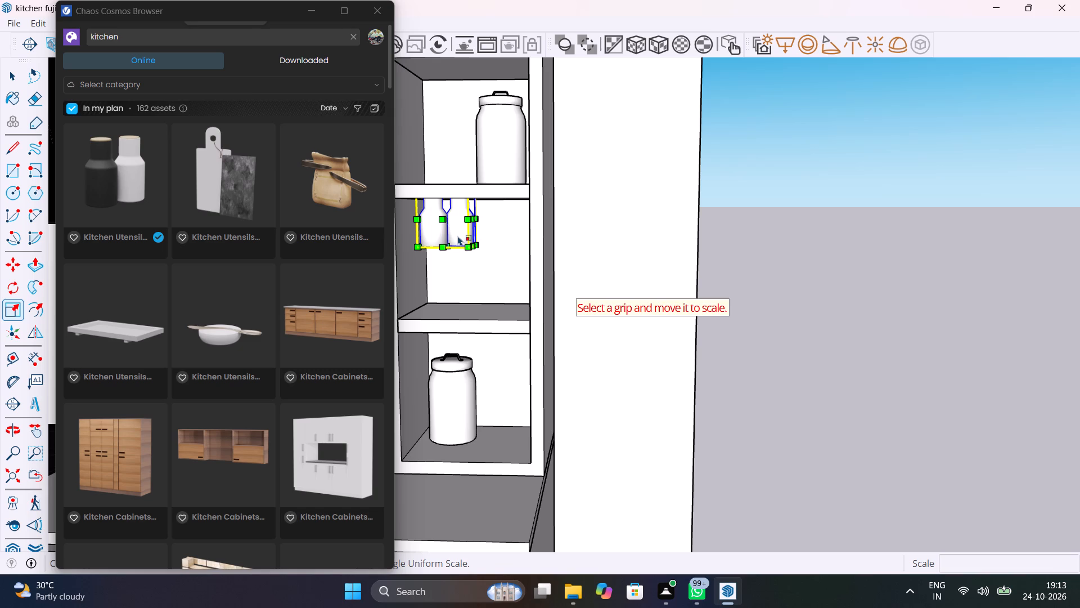
Move the scaled jug pair down about 5 7/16" so it stands on its shelf, and close the asset browser.
key("m")
left_click(470, 248)
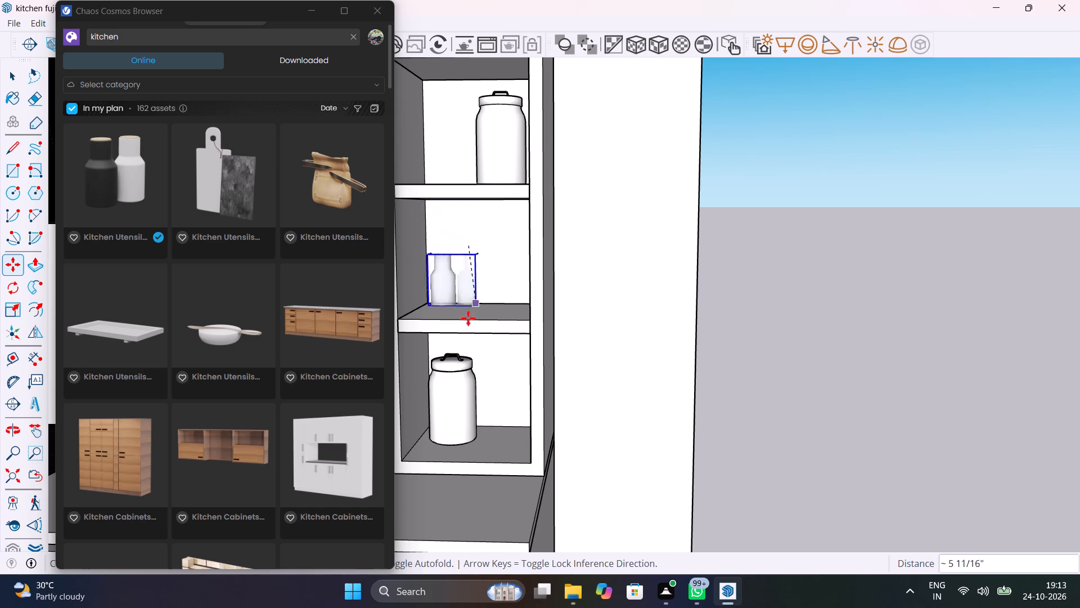
scroll(464, 311, "up", 4)
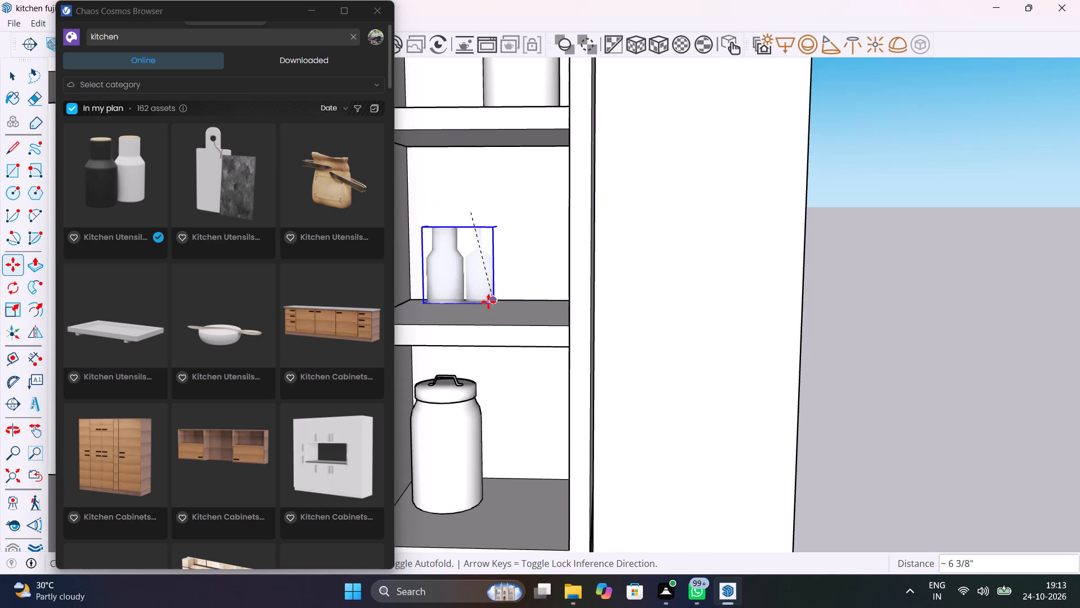
middle_click_drag(488, 299, 553, 289, "shift")
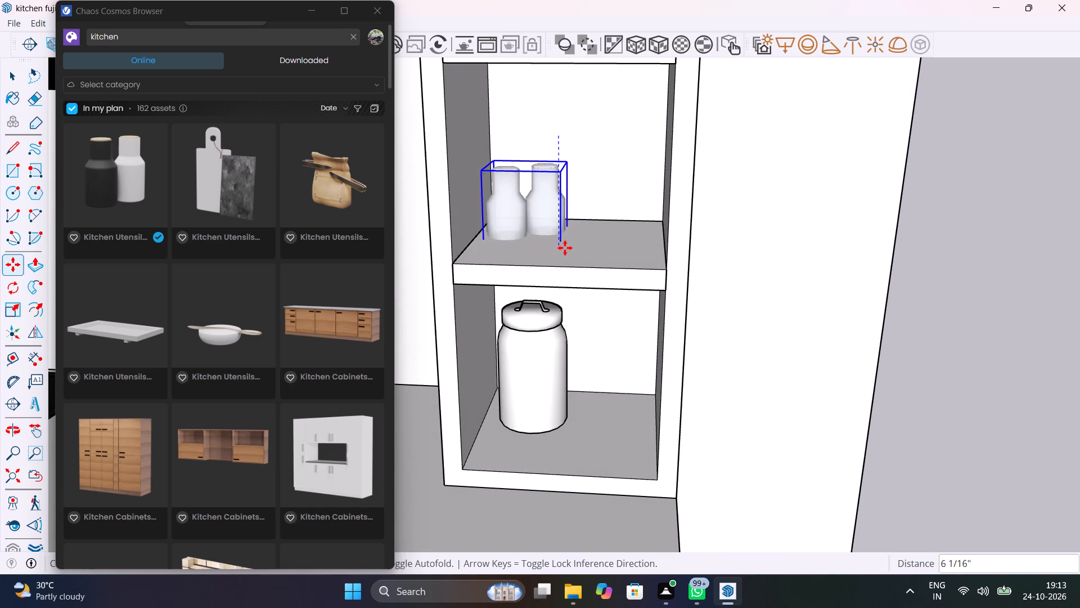
left_click(574, 241)
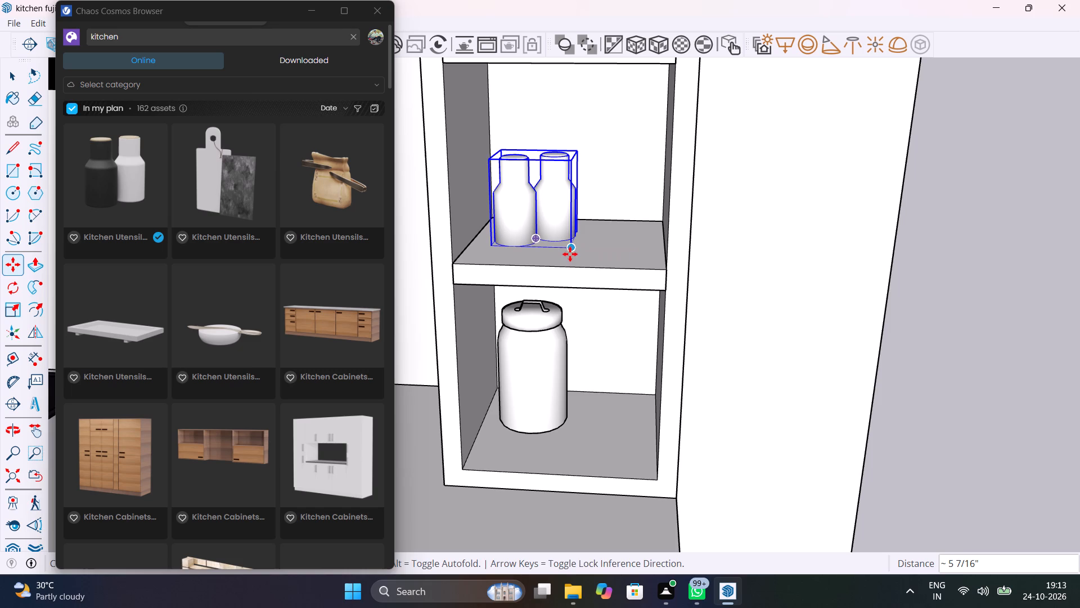
left_click(377, 11)
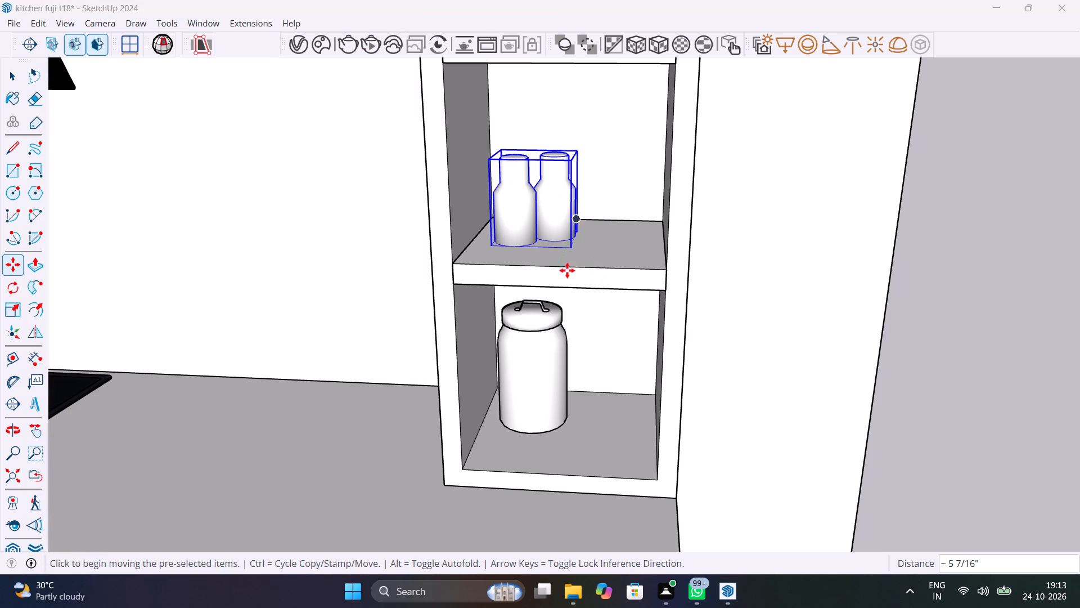
Move the jug pair from the tall open shelf unit to the corner shelves, onto the shelf directly above the bottom jar.
key("space")
left_click(553, 223)
key("Escape")
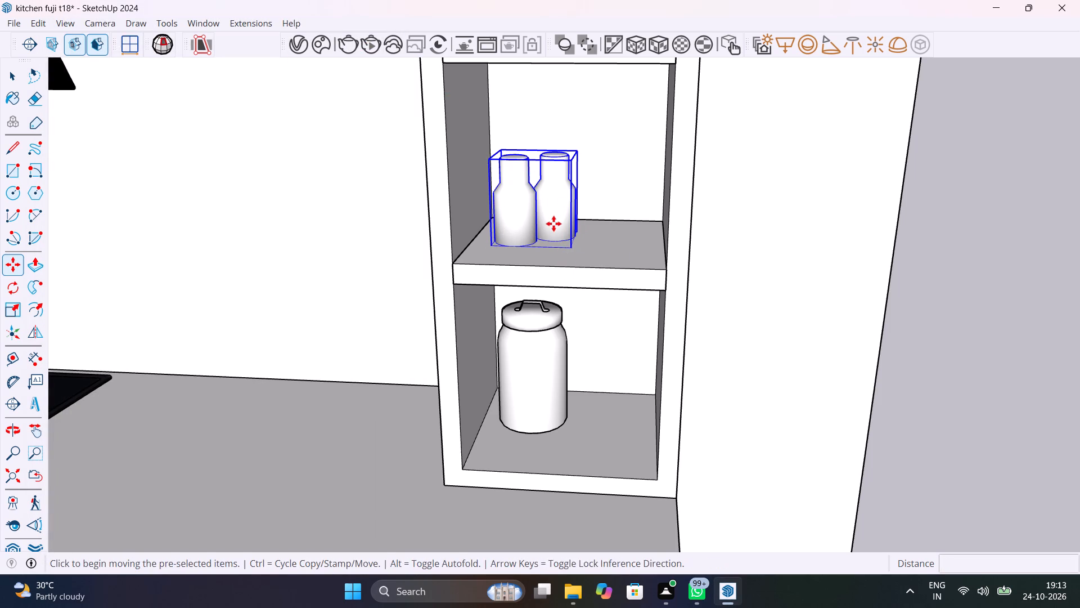
key("space")
key("space")
left_click(934, 269)
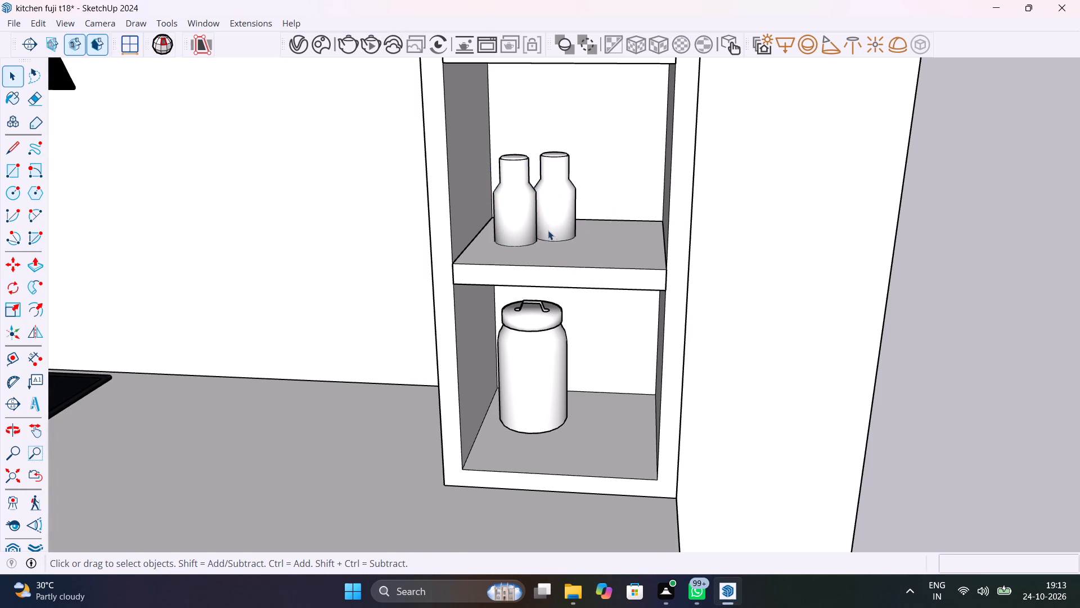
left_click(546, 226)
key("m")
left_click(570, 250)
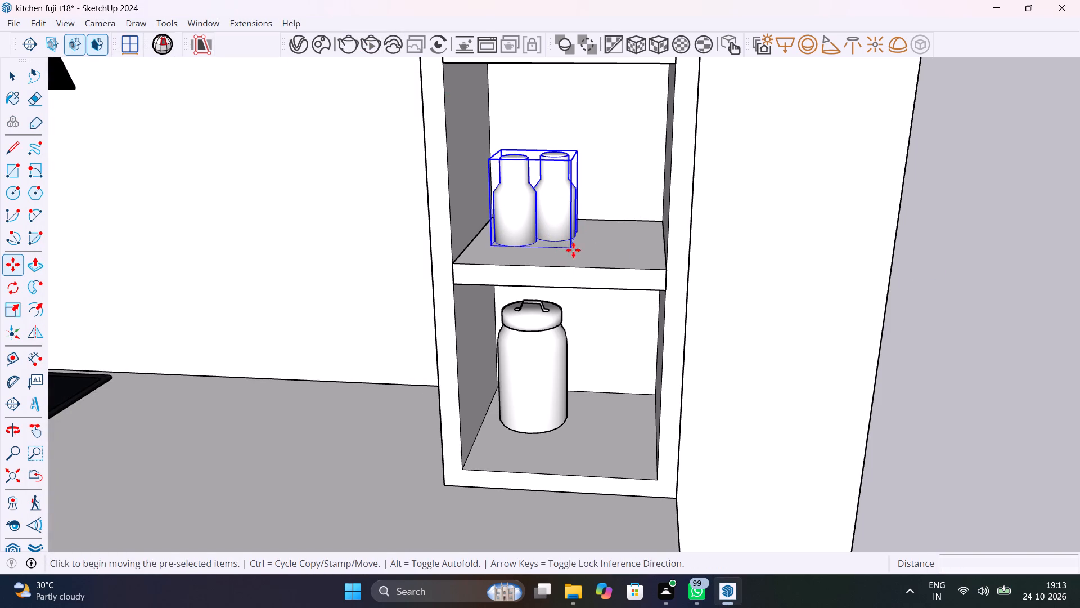
scroll(519, 258, "down", 11)
middle_click_drag(598, 263, 925, 278, "shift")
scroll(739, 256, "down", 5)
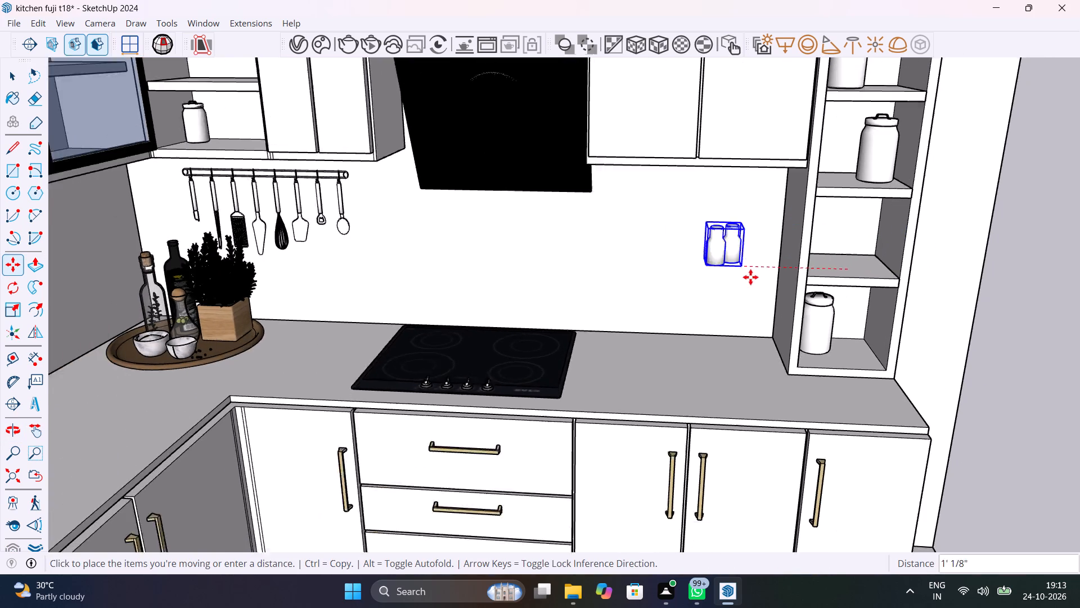
middle_click_drag(331, 114, 606, 312, "shift")
scroll(525, 244, "up", 4)
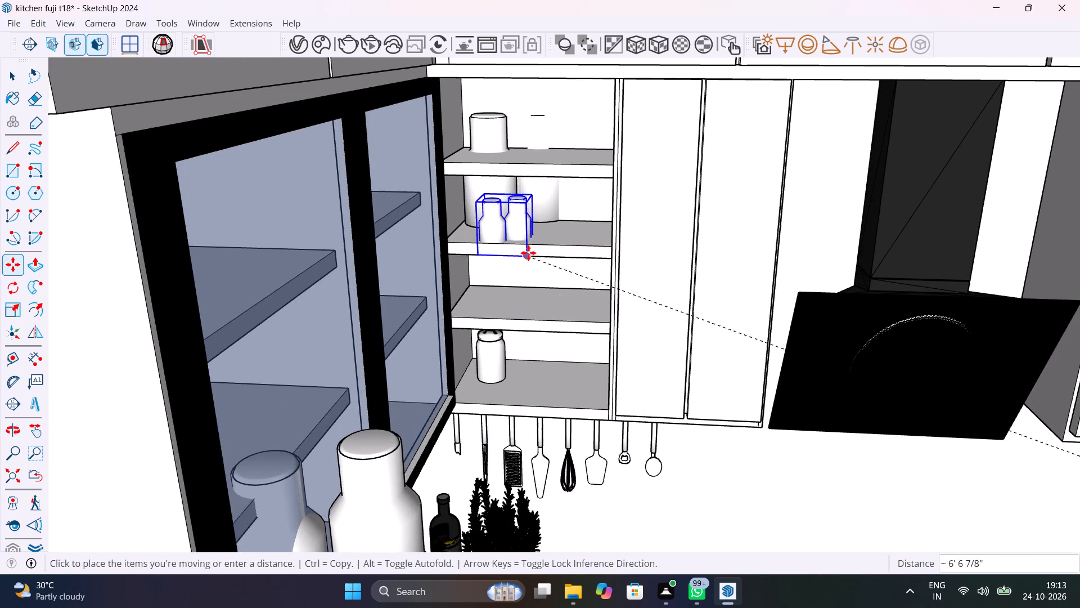
middle_click_drag(528, 247, 516, 144)
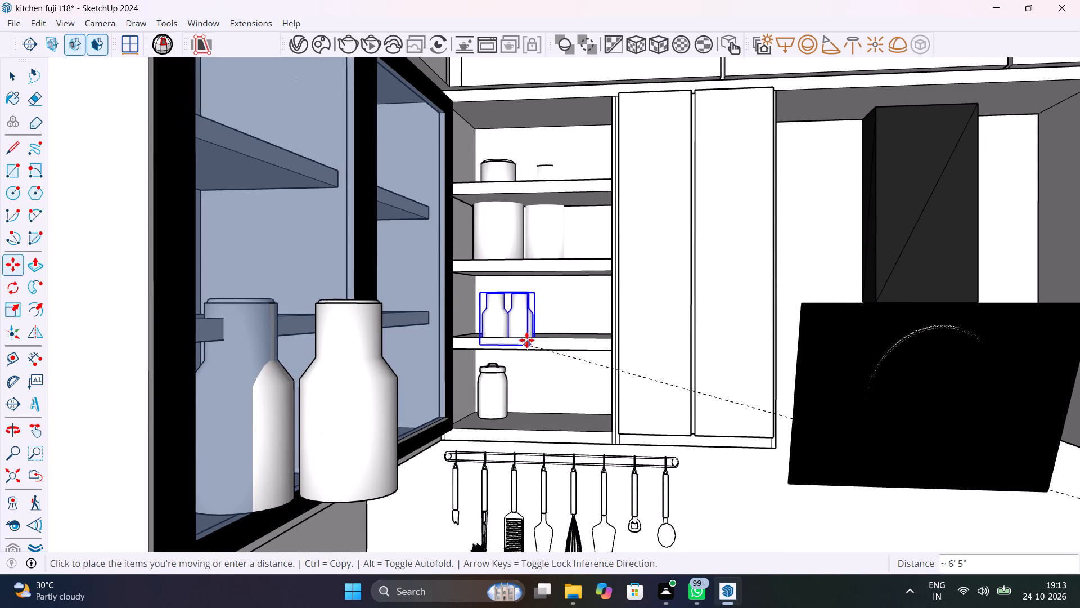
scroll(524, 333, "up", 7)
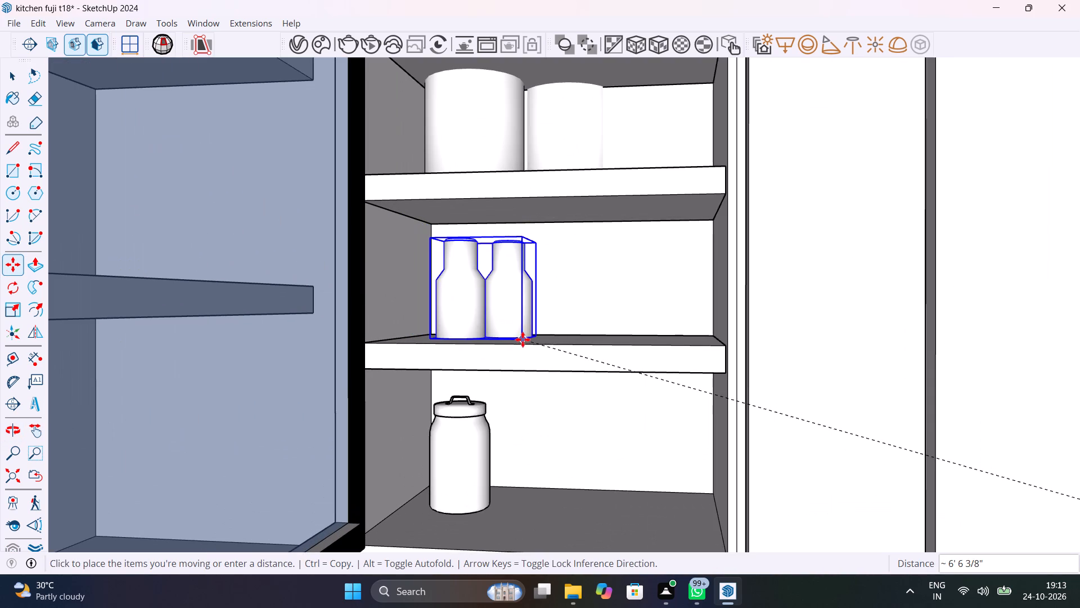
left_click(523, 339)
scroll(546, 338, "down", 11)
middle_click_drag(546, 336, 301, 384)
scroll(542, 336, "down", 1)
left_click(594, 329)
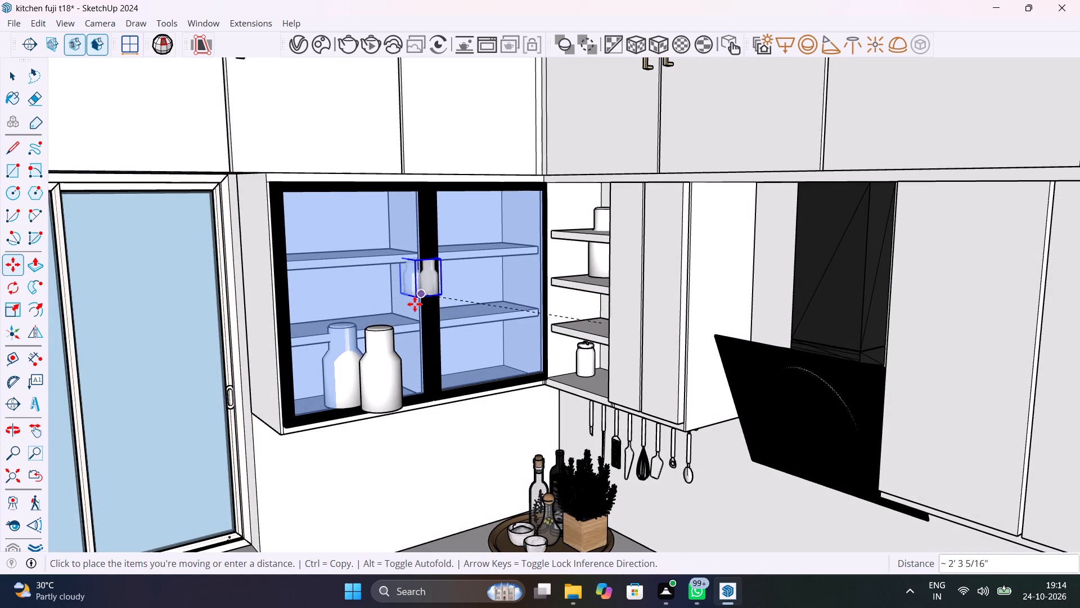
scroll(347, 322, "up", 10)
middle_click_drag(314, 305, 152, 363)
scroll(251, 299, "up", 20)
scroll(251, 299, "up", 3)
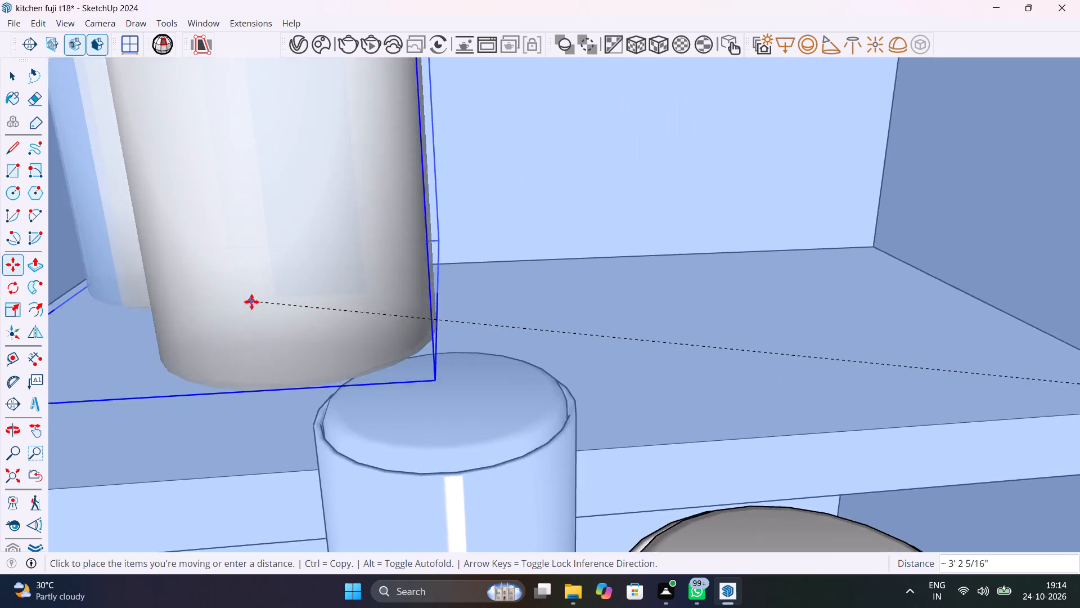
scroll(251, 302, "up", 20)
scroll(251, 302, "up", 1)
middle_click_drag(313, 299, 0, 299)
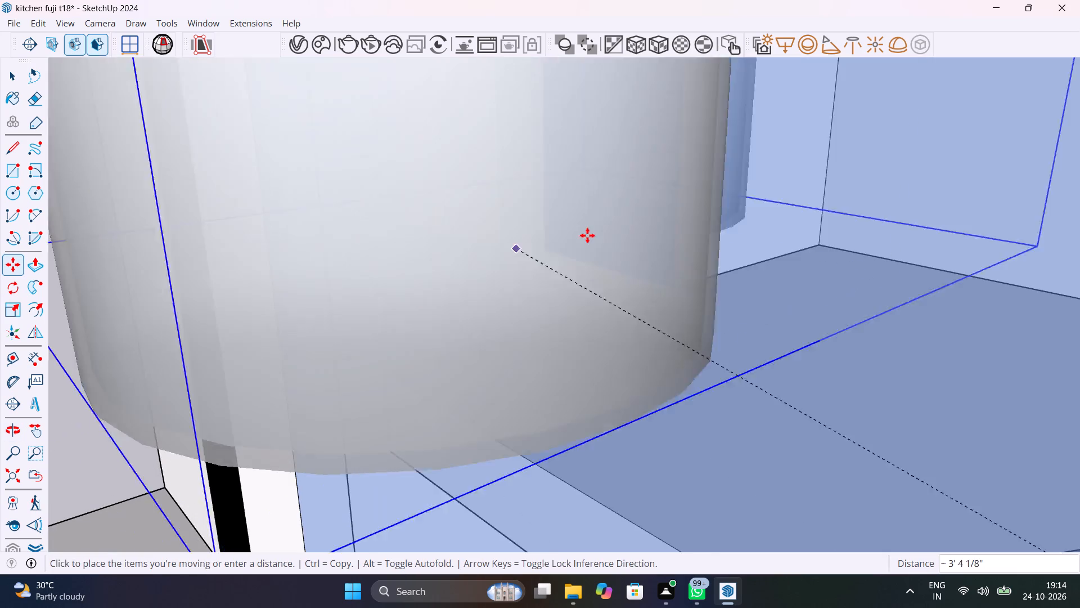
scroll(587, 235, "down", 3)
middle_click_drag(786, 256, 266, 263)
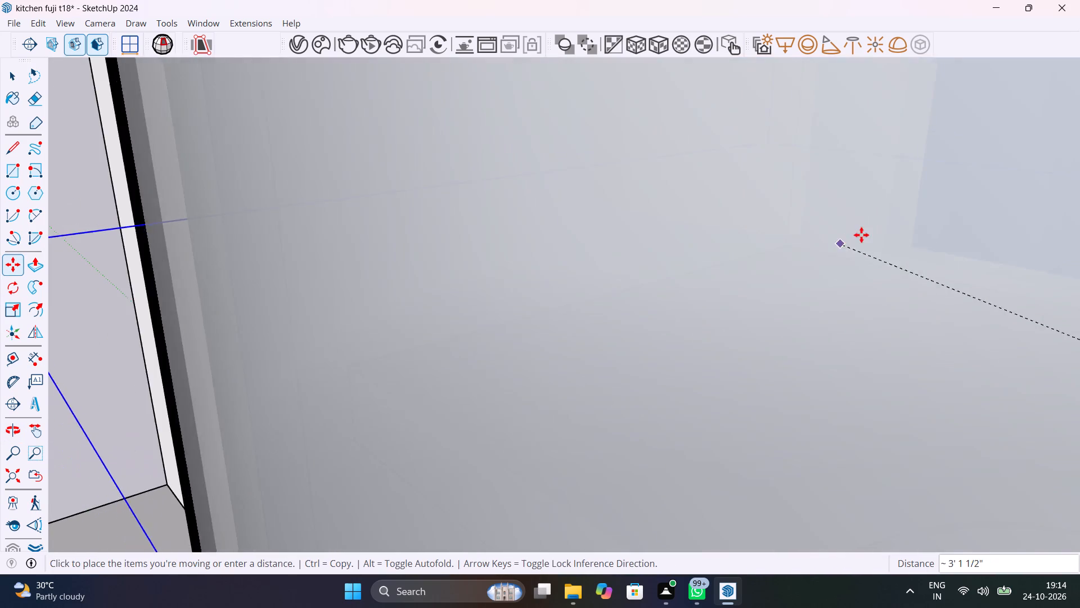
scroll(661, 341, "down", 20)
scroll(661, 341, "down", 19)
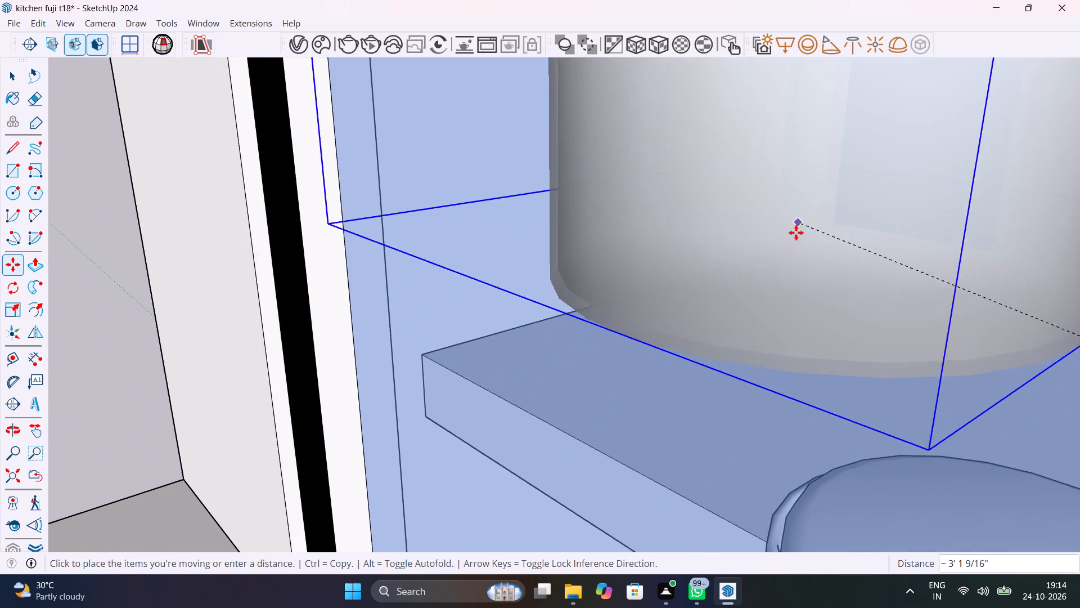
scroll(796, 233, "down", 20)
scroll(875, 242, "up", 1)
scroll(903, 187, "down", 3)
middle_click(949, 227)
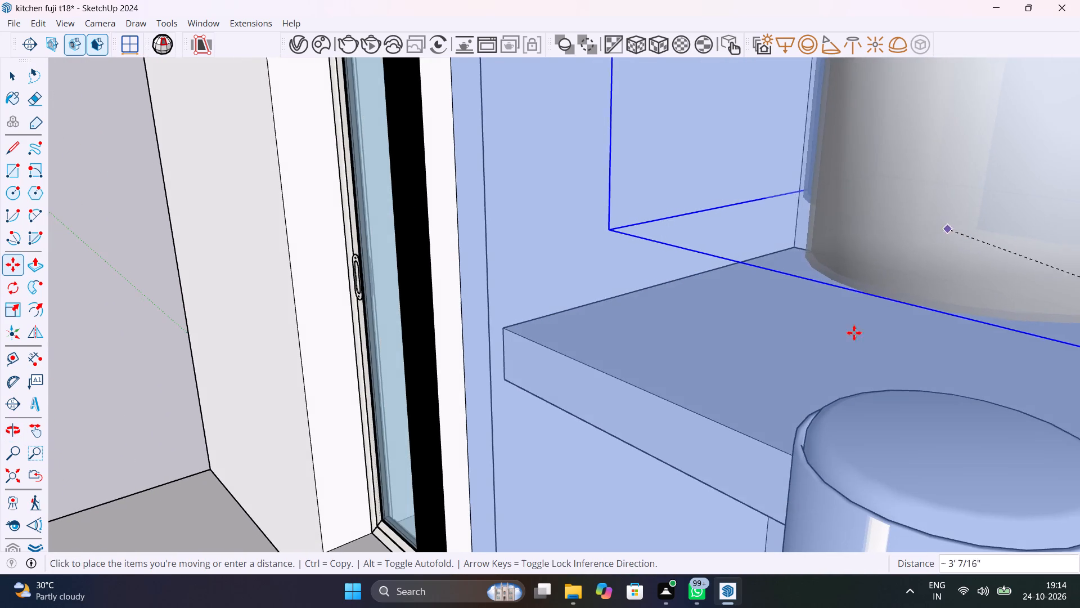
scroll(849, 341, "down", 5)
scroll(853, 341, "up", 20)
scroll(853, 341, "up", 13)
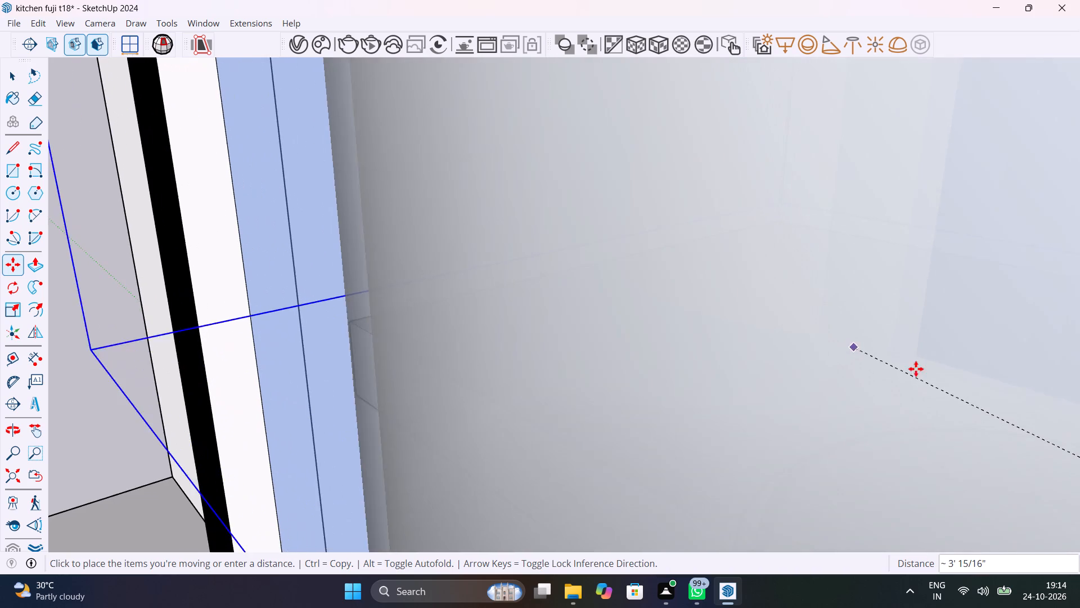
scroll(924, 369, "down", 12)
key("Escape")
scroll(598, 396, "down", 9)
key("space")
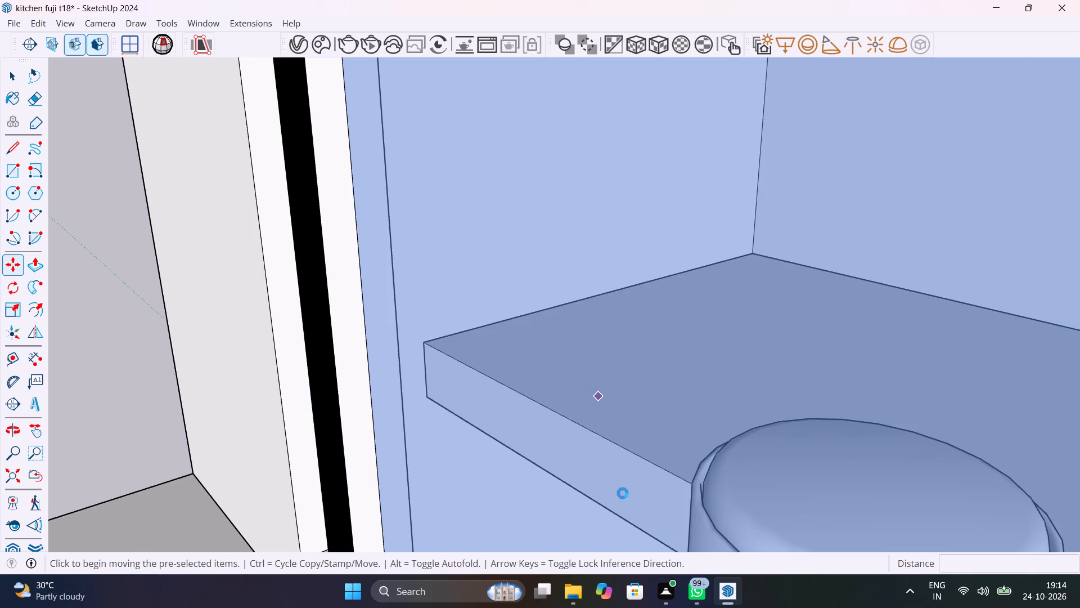
Delete the oversized jug pair that sticks out through the glass door of the wall cabinet.
scroll(535, 440, "down", 8)
scroll(579, 472, "down", 13)
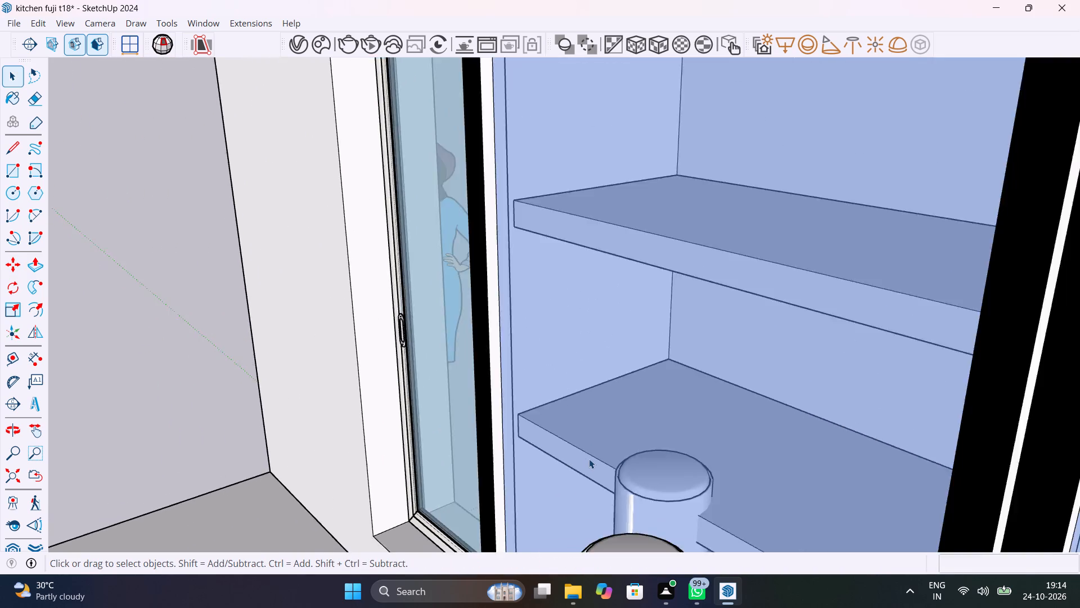
scroll(589, 459, "down", 4)
middle_click(589, 458)
scroll(589, 458, "down", 1)
left_click(8, 475)
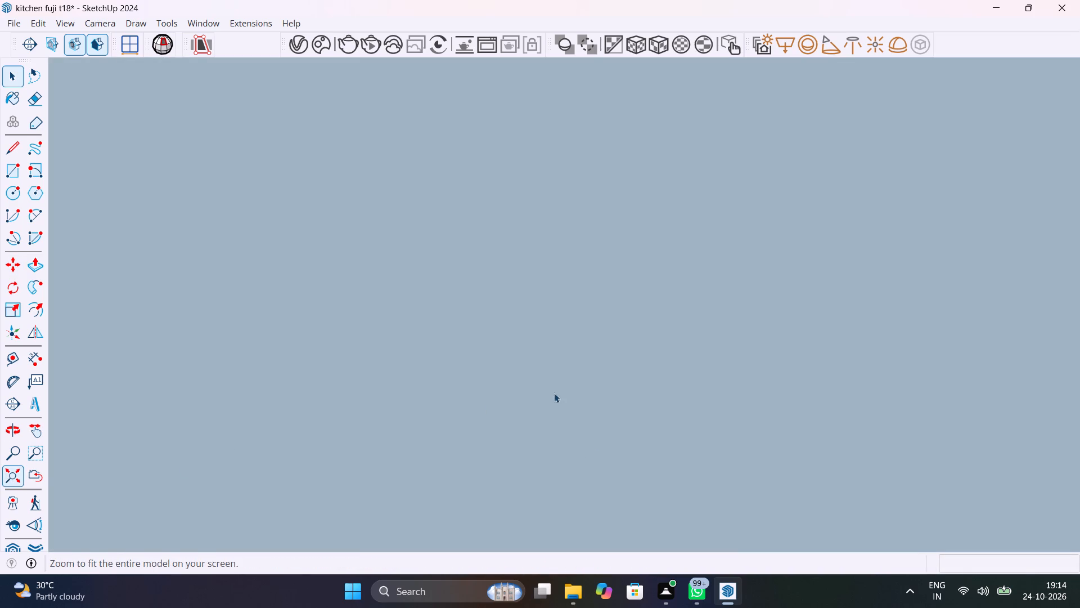
middle_click_drag(606, 394, 1020, 385)
scroll(430, 260, "up", 8)
middle_click_drag(506, 293, 609, 354)
scroll(609, 353, "up", 1)
left_click(392, 199)
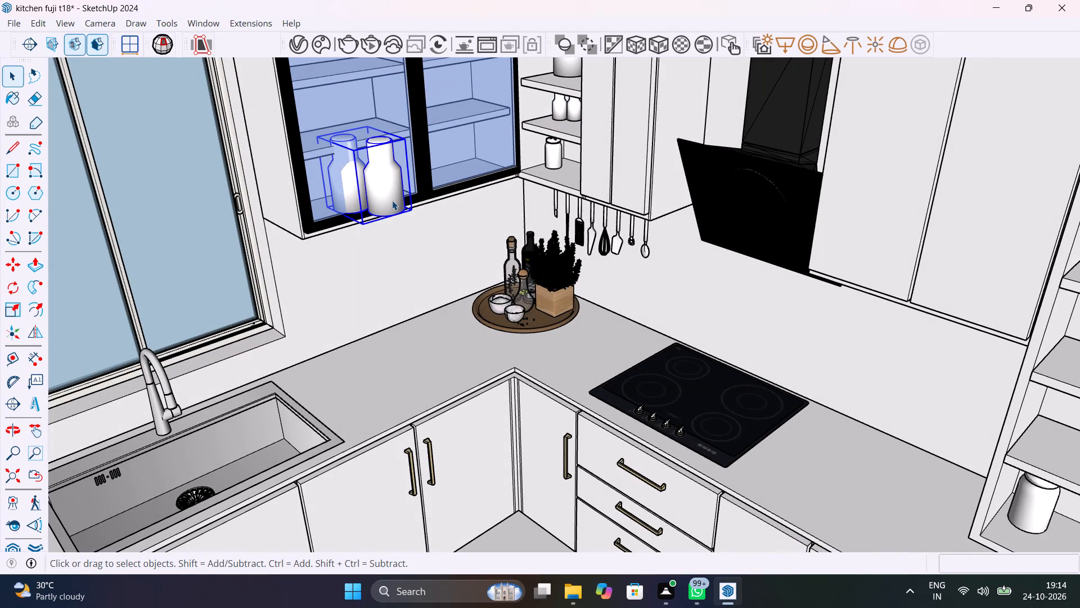
key("Delete")
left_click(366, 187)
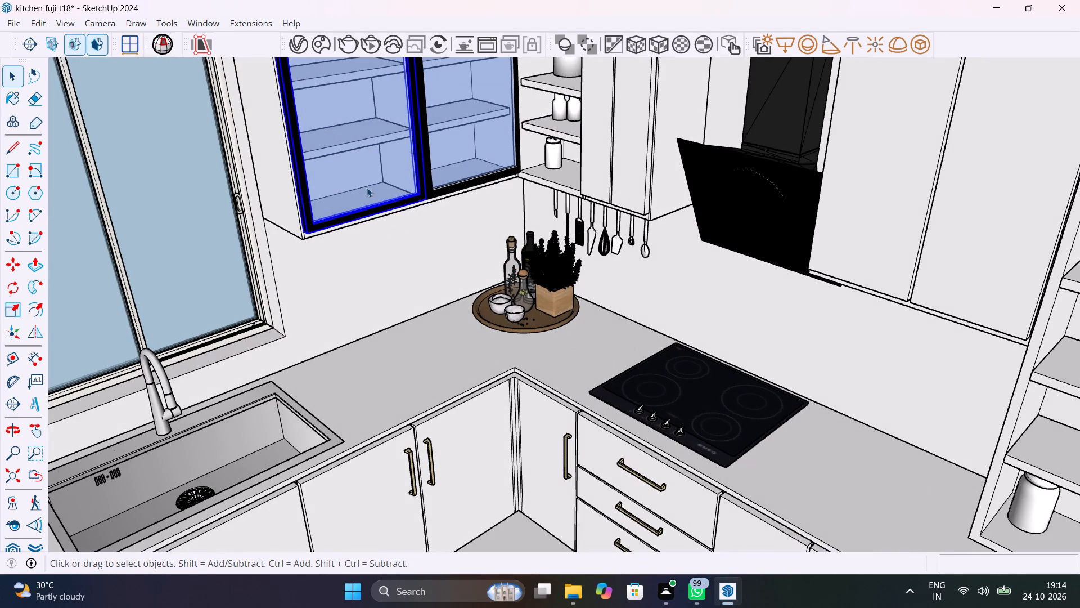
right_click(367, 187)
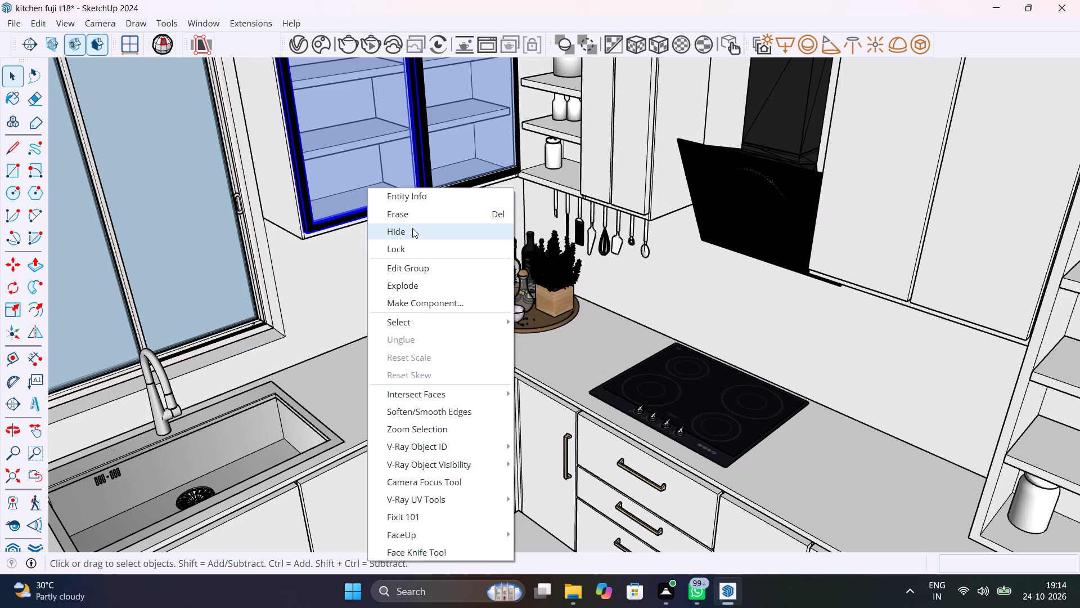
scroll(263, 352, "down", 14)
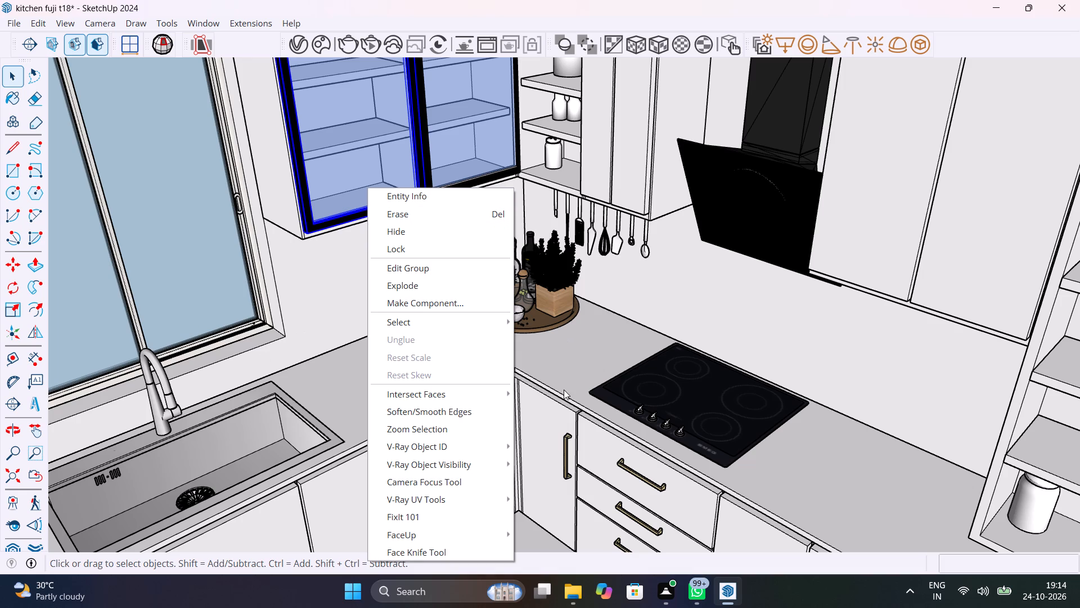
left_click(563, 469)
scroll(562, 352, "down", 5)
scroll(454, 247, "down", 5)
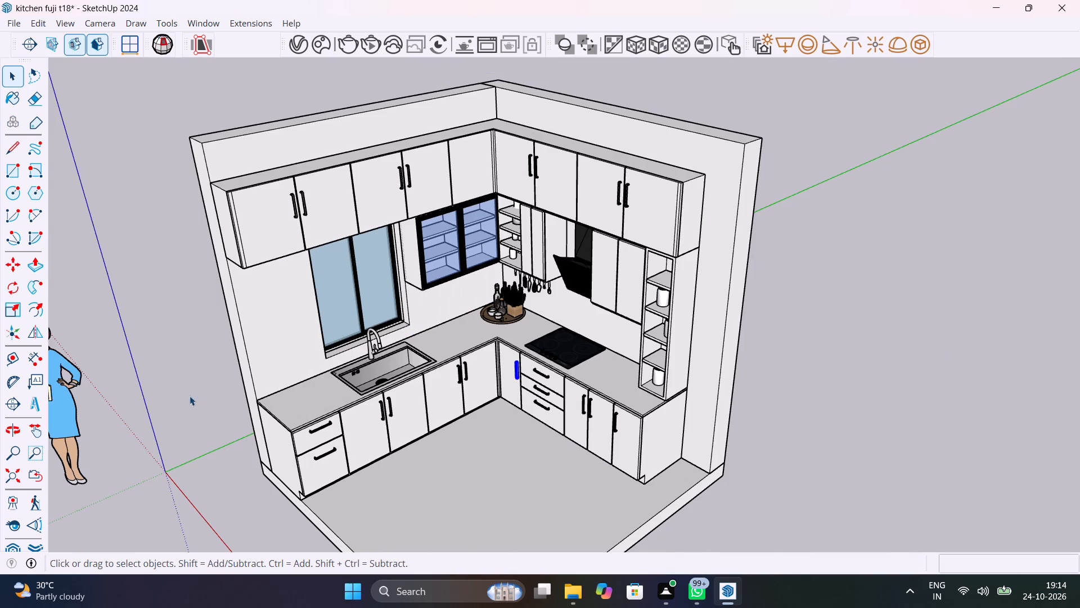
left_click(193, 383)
Group the two black-framed glass doors of the wall cabinet together.
scroll(440, 229, "up", 8)
left_click(443, 242)
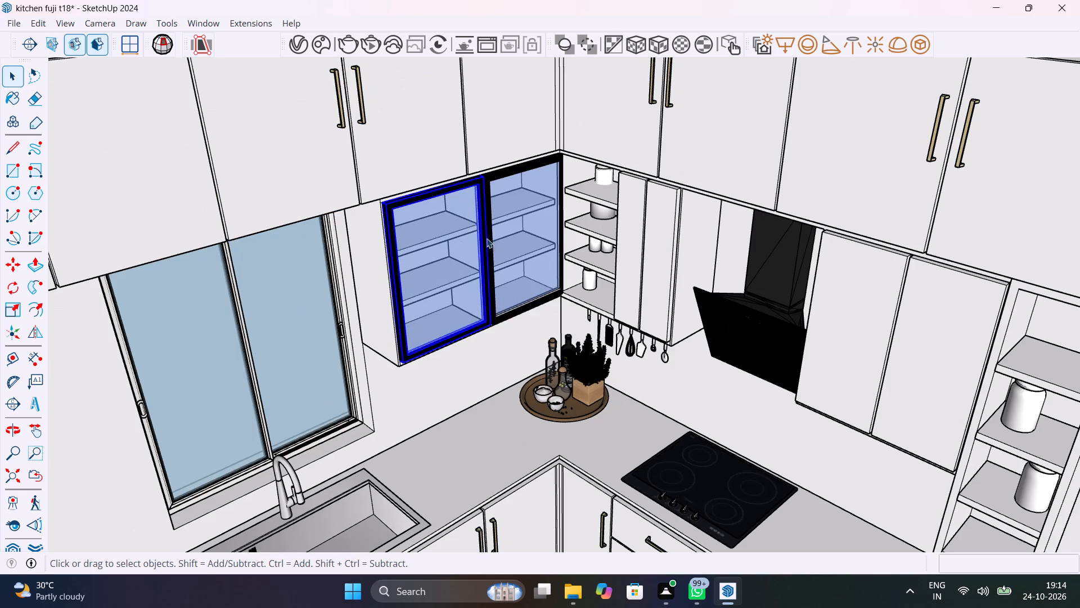
left_click(520, 229, "shift")
right_click(520, 230, "shift")
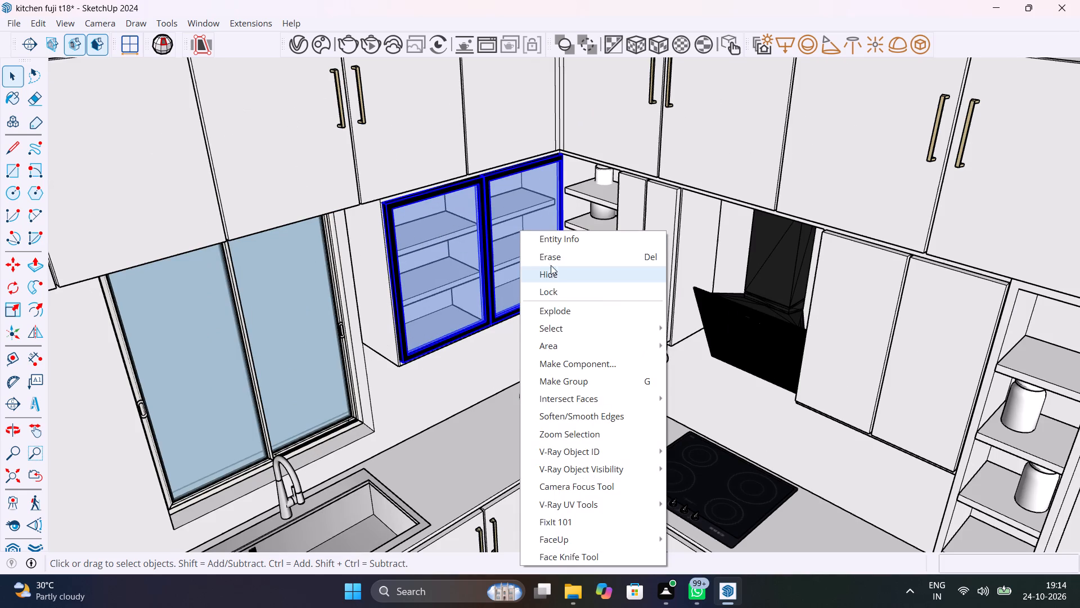
left_click(581, 375, "shift")
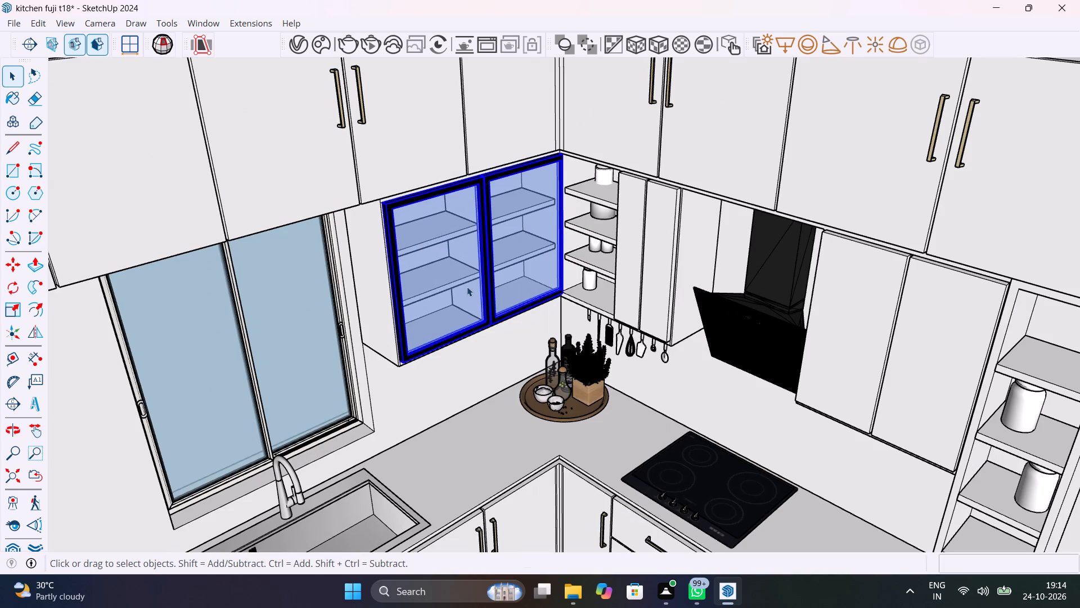
Hide the grouped glass doors to expose the shelves inside the wall cabinet.
left_click(462, 283)
right_click(462, 283)
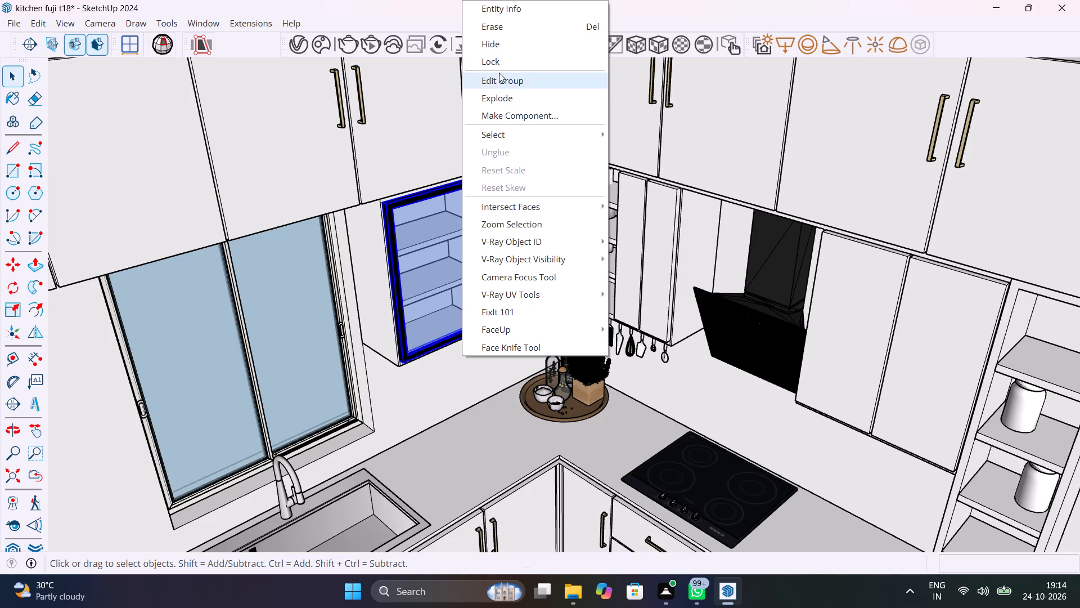
left_click(503, 47)
Copy the jug pair from the corner shelves onto the shelf above the cabinet's bottom one, at the window end.
scroll(546, 265, "up", 5)
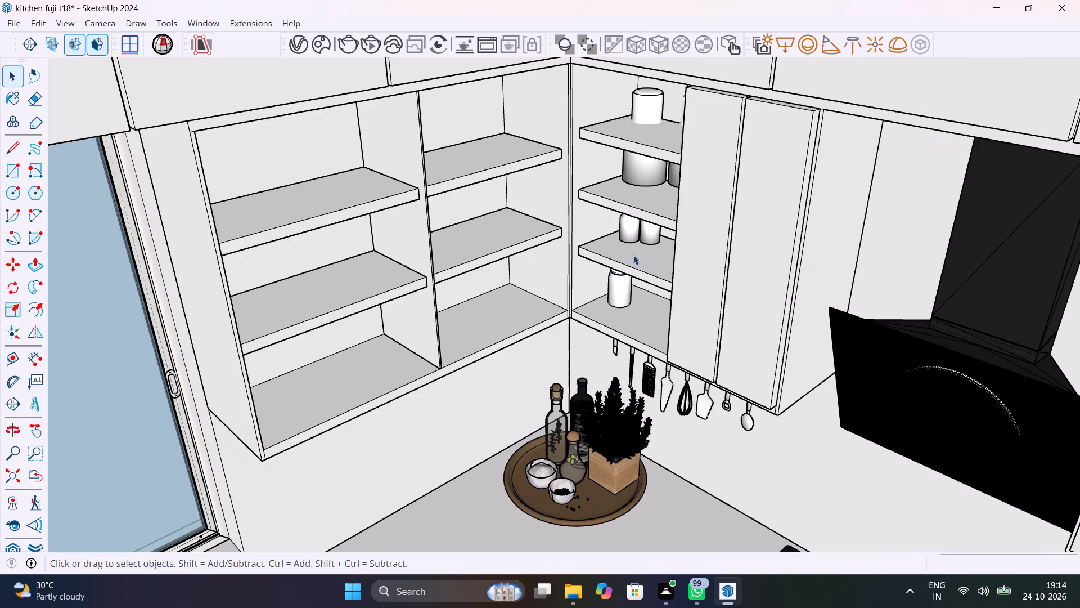
left_click(658, 238)
key("m")
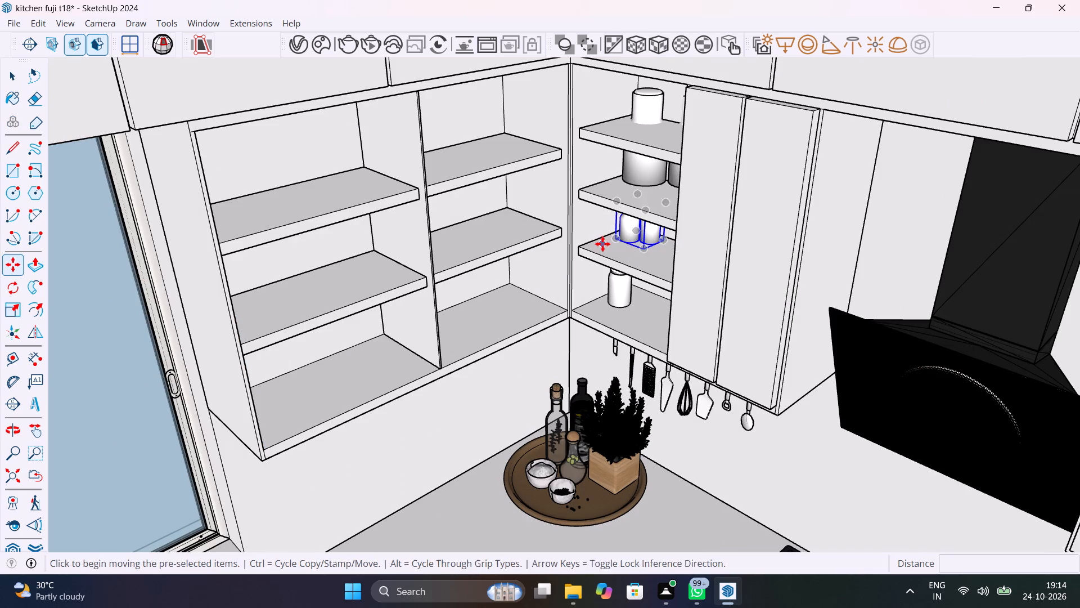
left_click(609, 242)
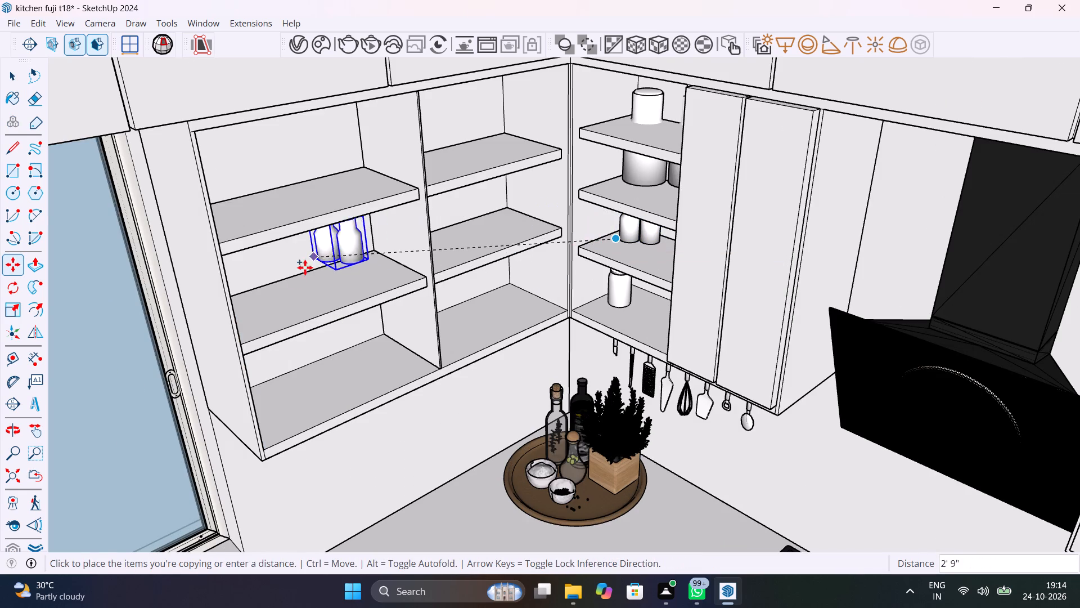
scroll(269, 298, "up", 7)
middle_click_drag(248, 329, 79, 298)
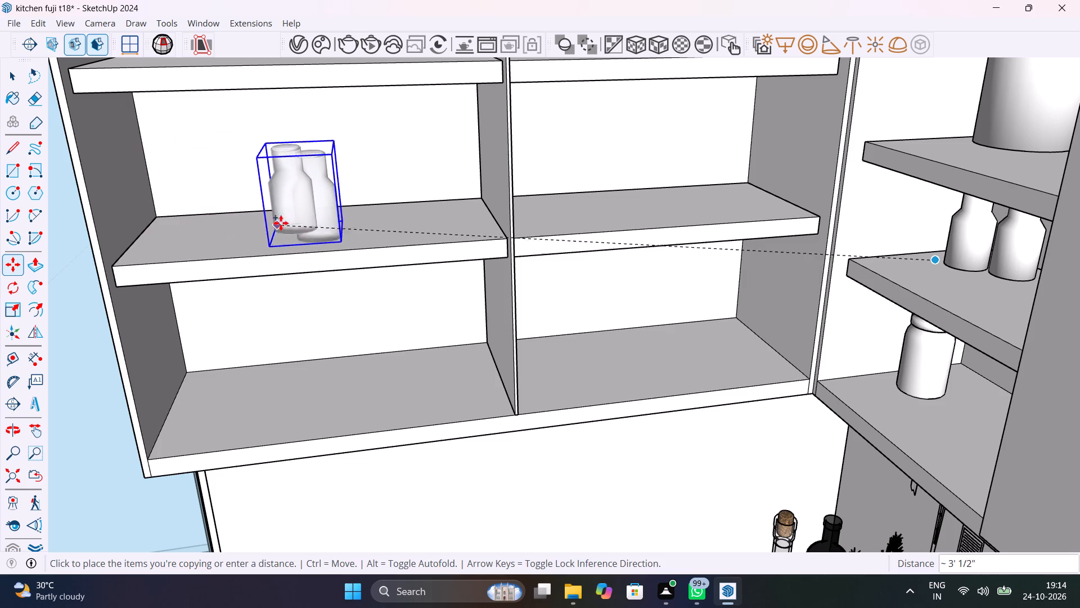
left_click(206, 218)
middle_click_drag(285, 249, 442, 271)
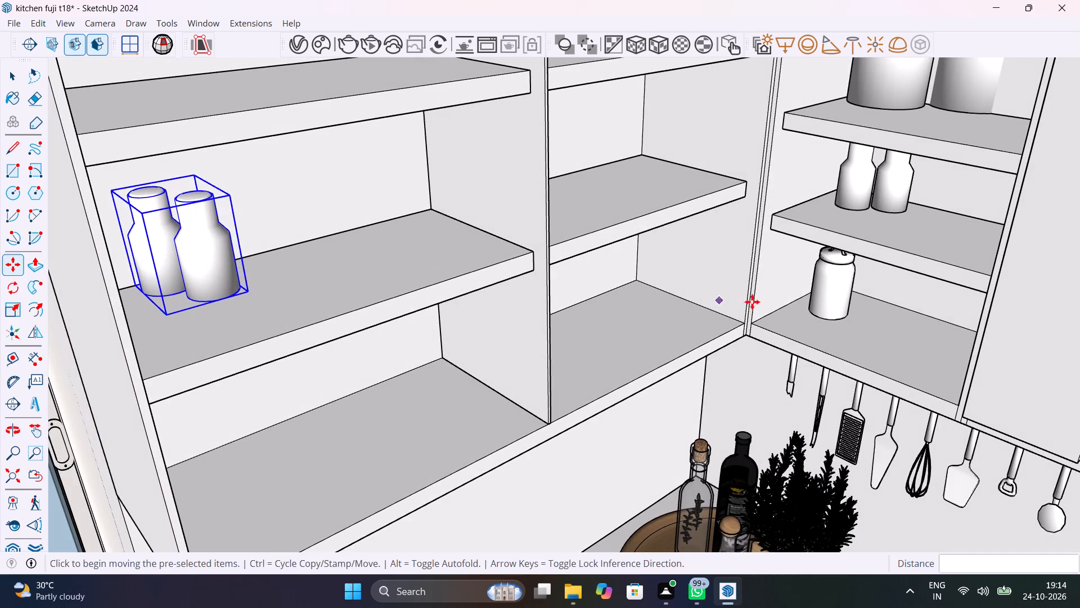
key("space")
Copy the lidded jar from the bottom corner shelf about 3' 2 3/4" onto the wall cabinet's bottom shelf, at the window end.
left_click(826, 295)
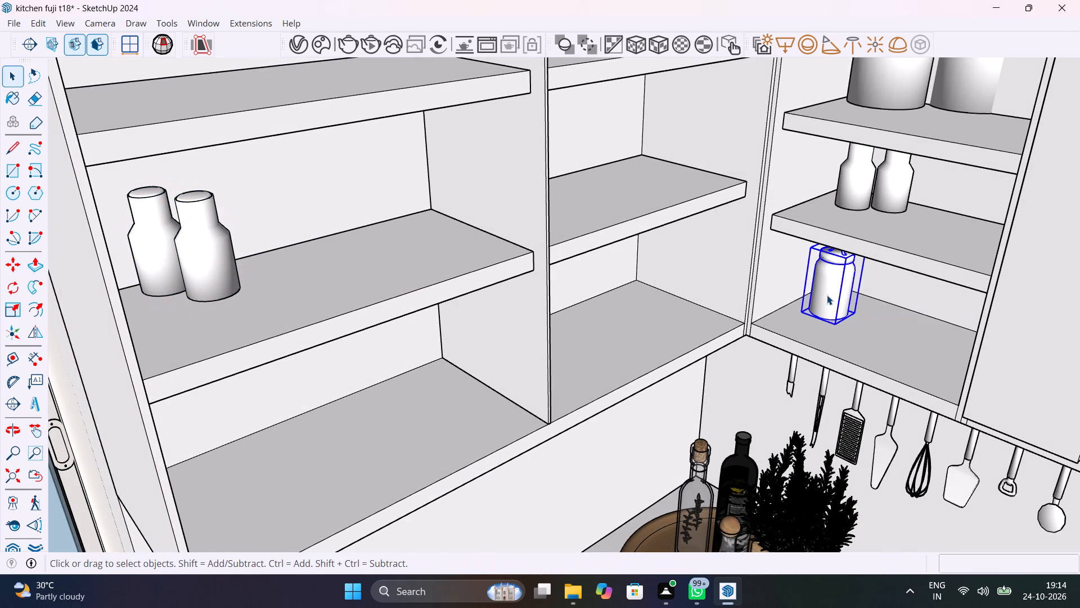
key("m")
left_click(803, 310)
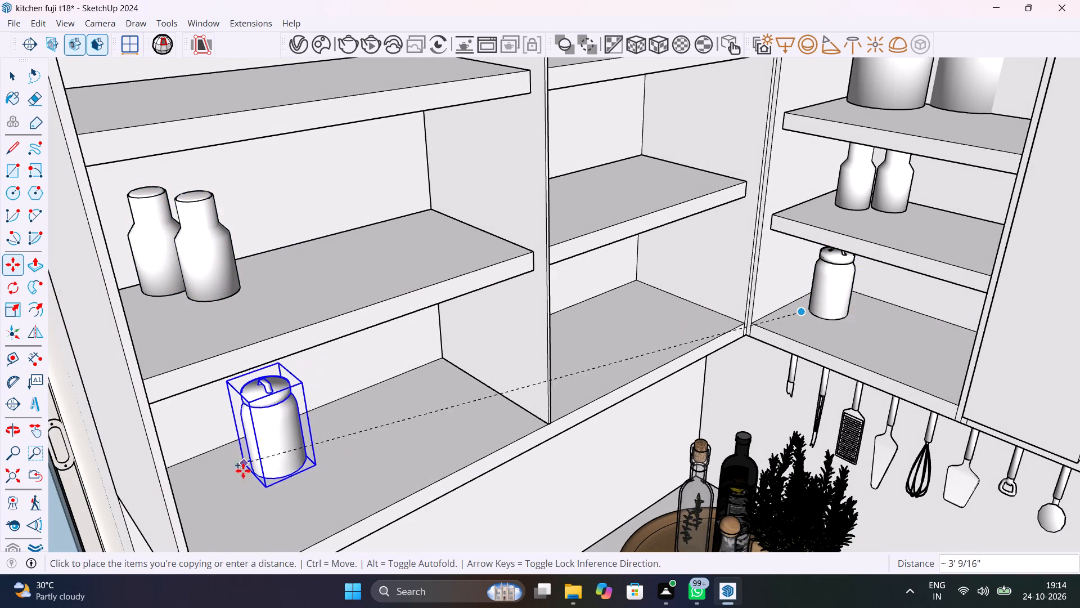
left_click(201, 489)
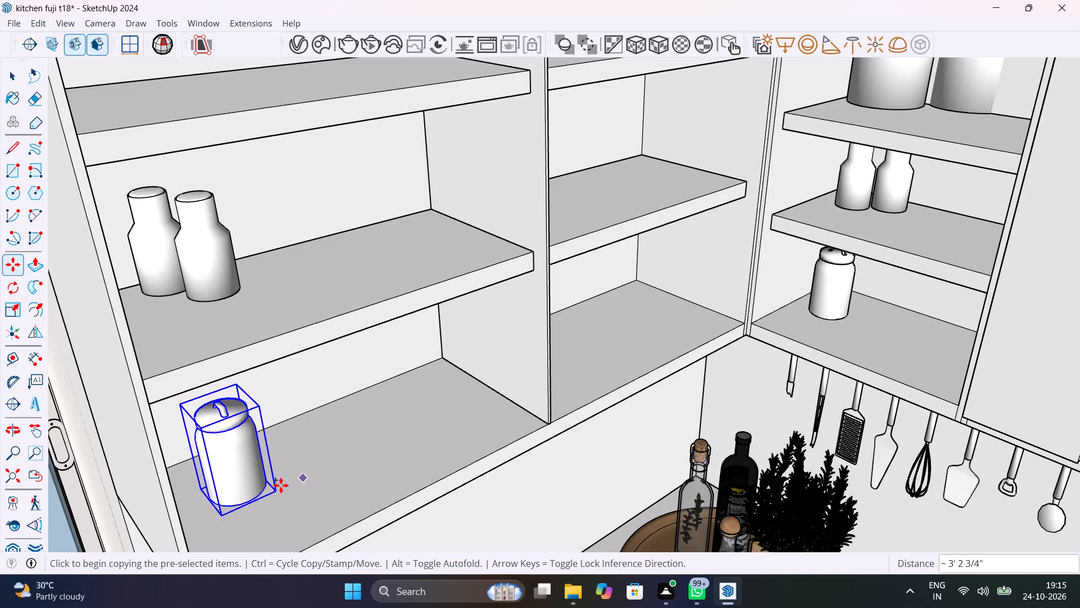
Copy the lidded jar along the wall cabinet's bottom shelf to just past the central divider.
left_click(275, 488)
middle_click_drag(601, 373, 415, 346)
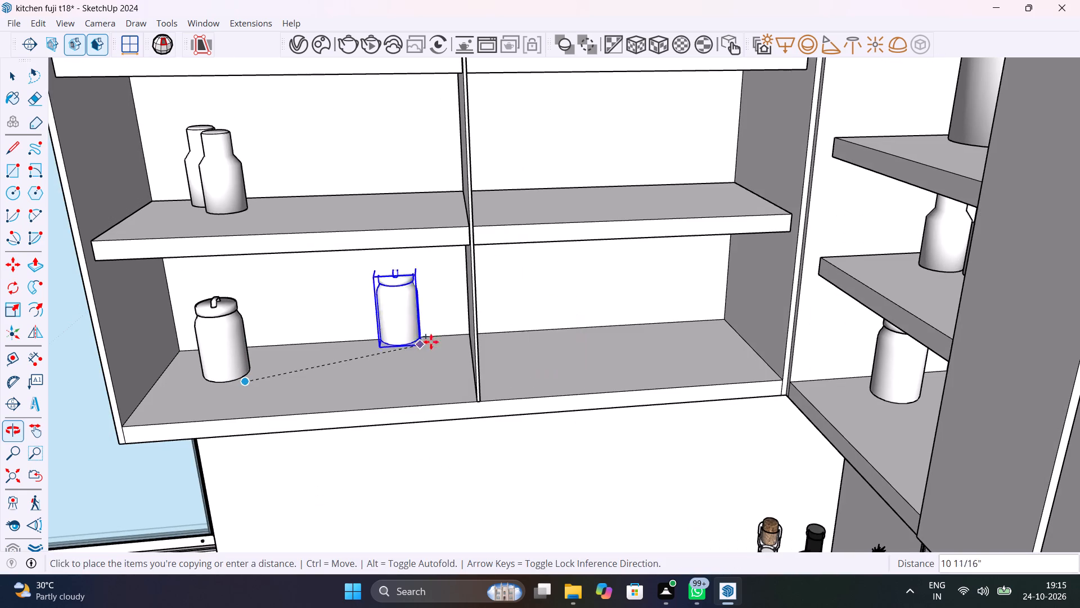
left_click(529, 356)
Copy the jar beside the divider about 1' 6 3/8" up onto the upper shelf in the same cabinet half.
scroll(509, 284, "down", 6)
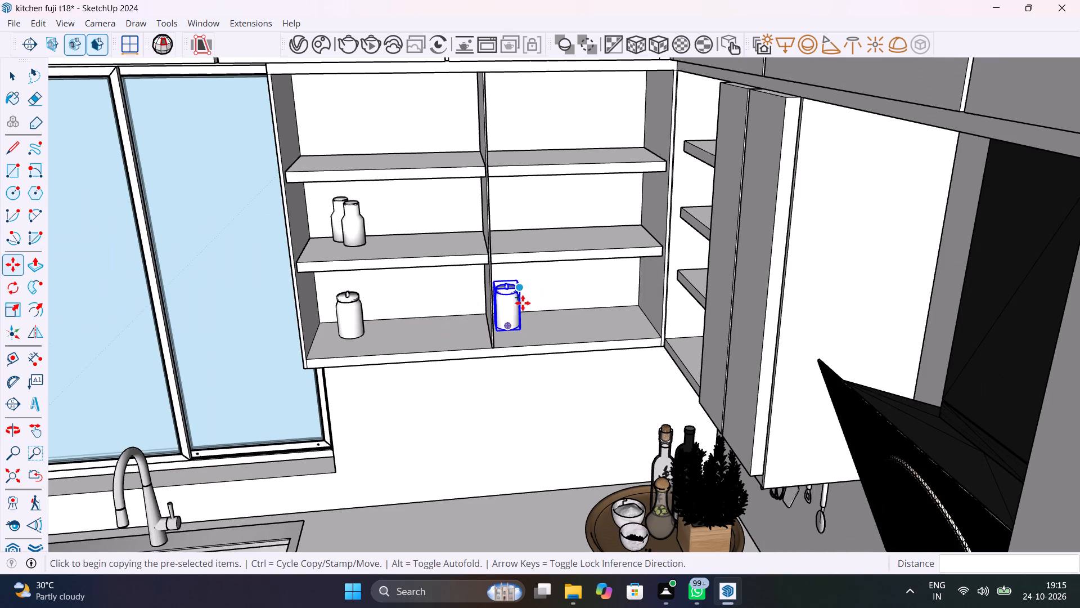
left_click(523, 327)
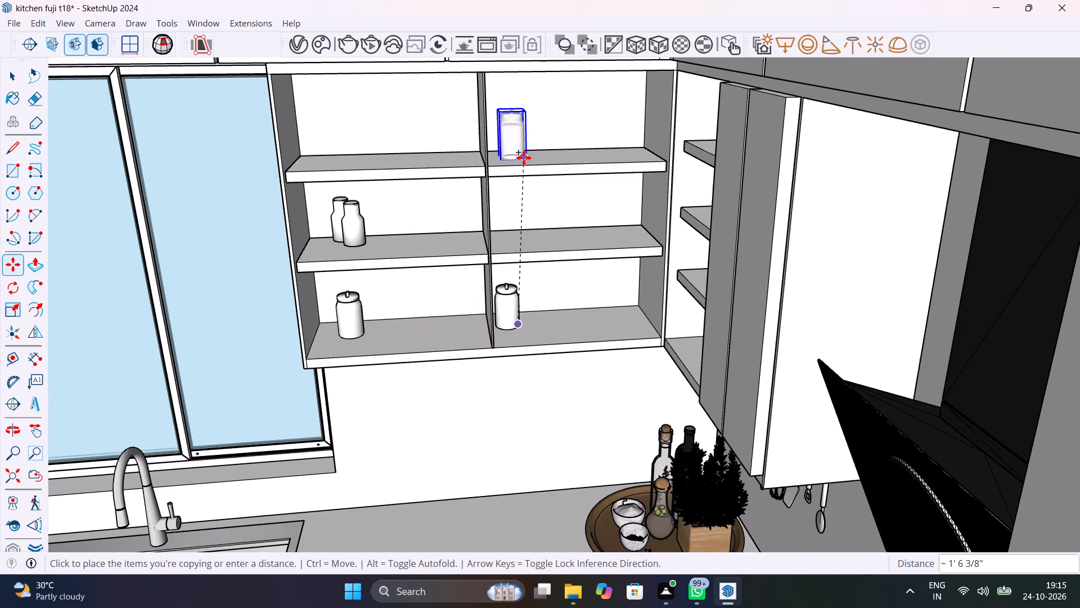
left_click(517, 152)
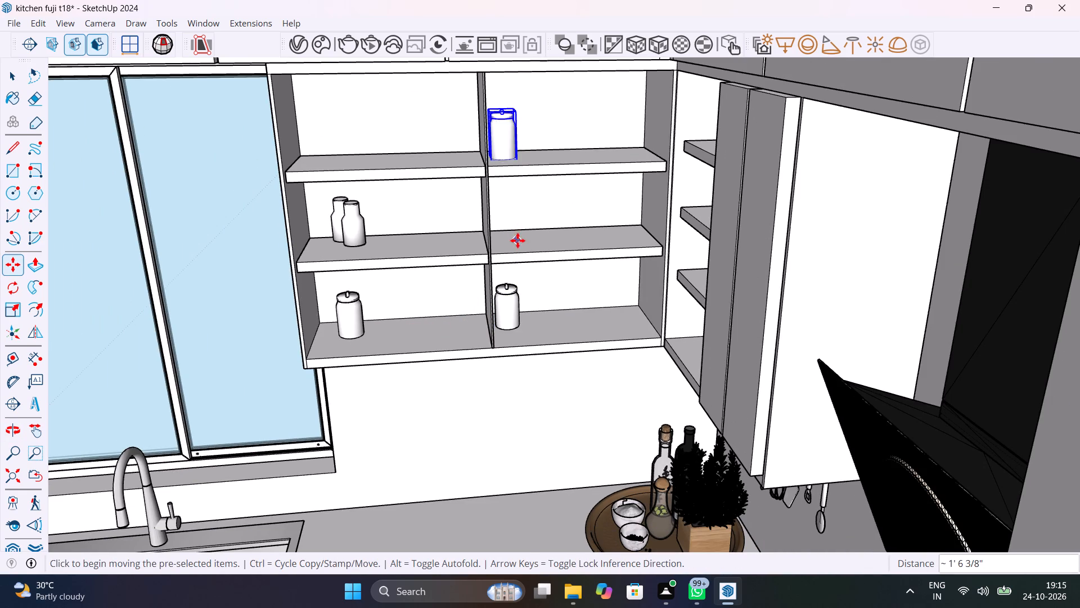
Check the kitchen's overall view, then browse the Chaos Cosmos kitchen assets for more shelf accessories.
scroll(517, 240, "down", 12)
middle_click_drag(565, 294, 839, 293)
scroll(744, 400, "down", 2)
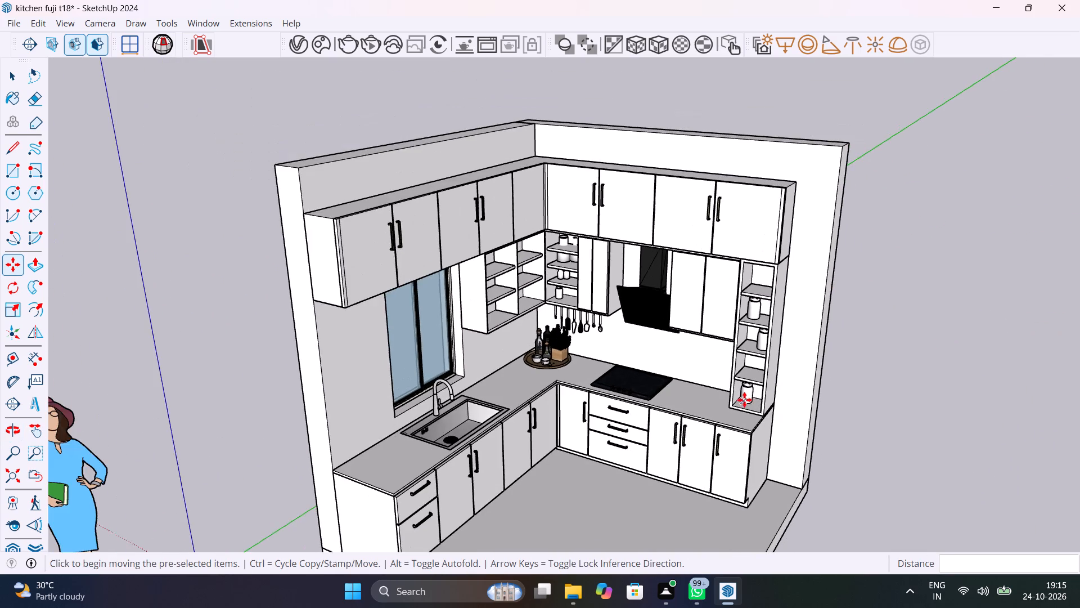
middle_click_drag(725, 365, 835, 332)
scroll(615, 295, "up", 6)
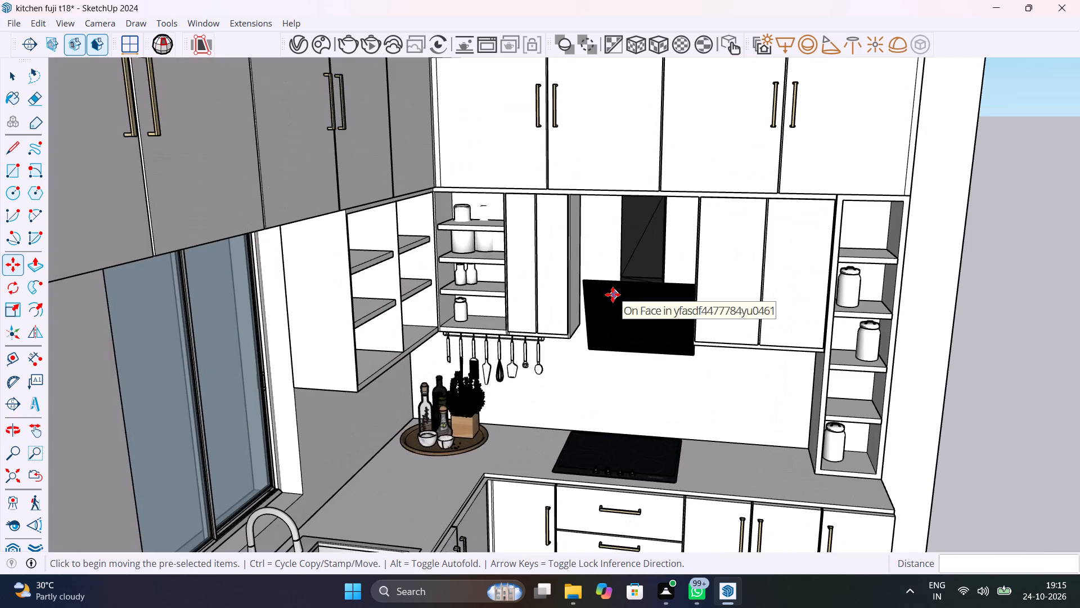
scroll(643, 327, "down", 5)
key("space")
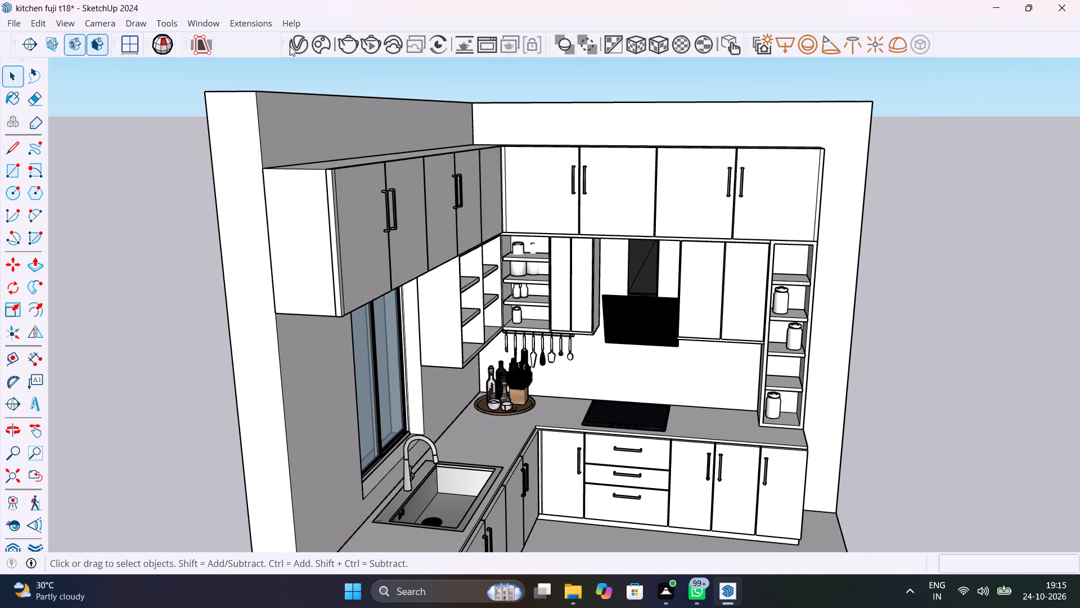
left_click(321, 47)
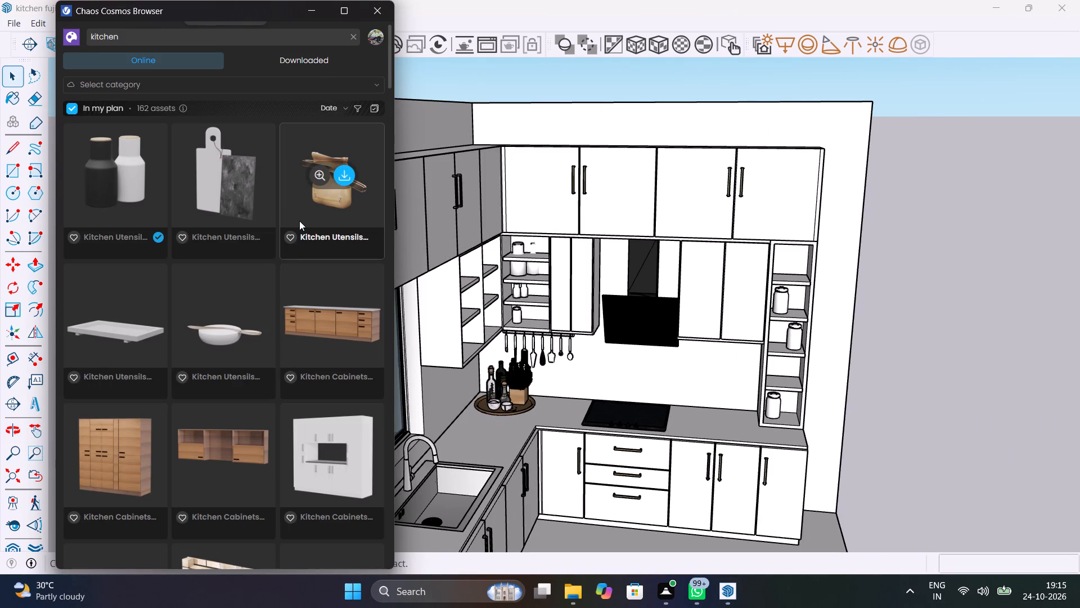
scroll(299, 221, "up", 2)
scroll(299, 221, "down", 8)
scroll(299, 221, "up", 3)
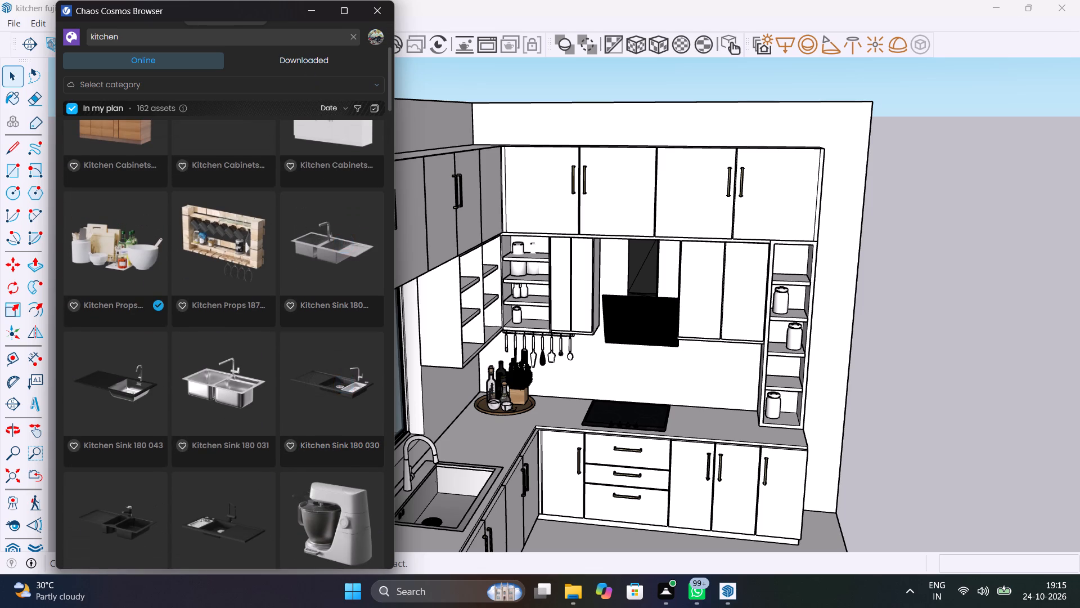
left_click(378, 13)
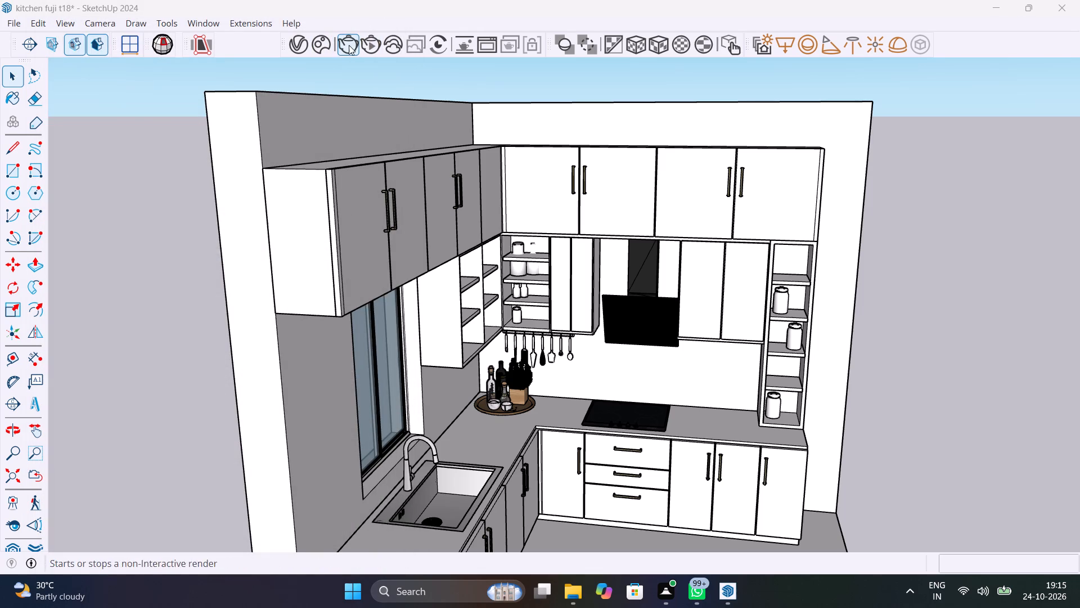
Search 3D Warehouse for "pope".
left_click(210, 25)
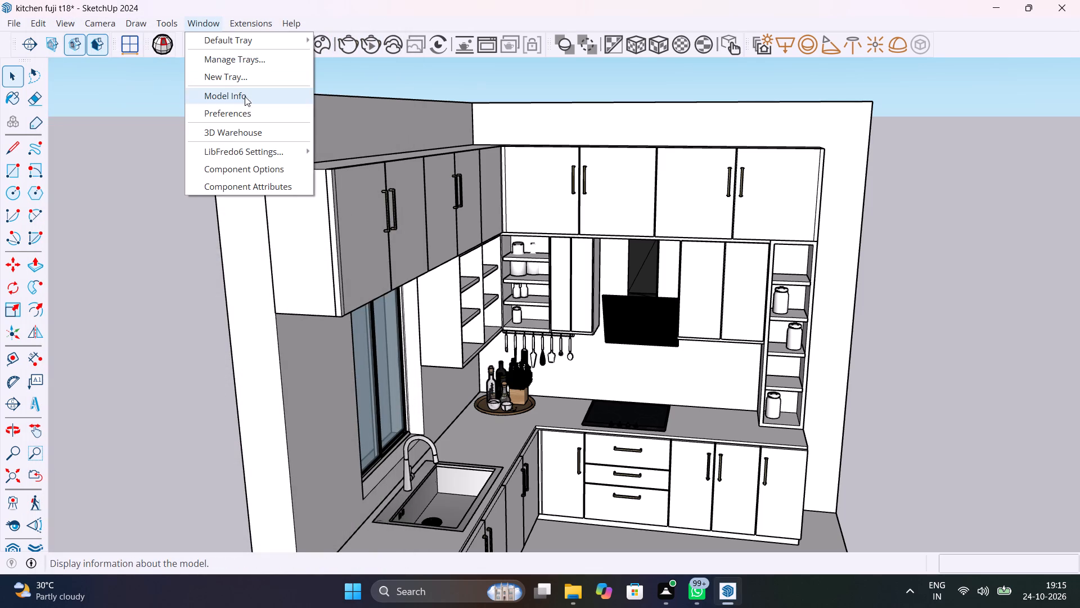
left_click(258, 126)
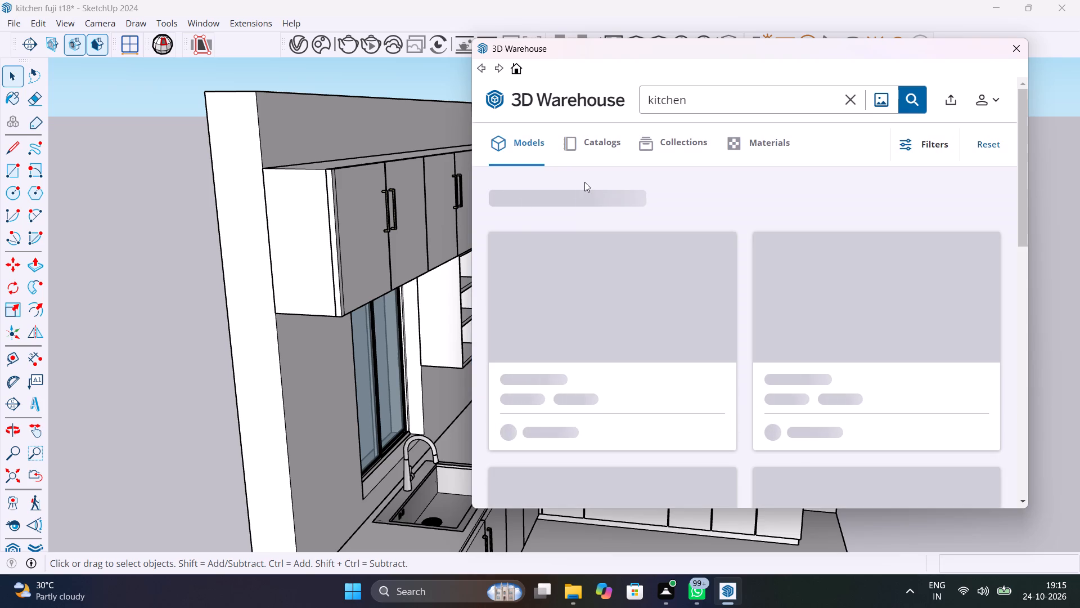
left_click(753, 92)
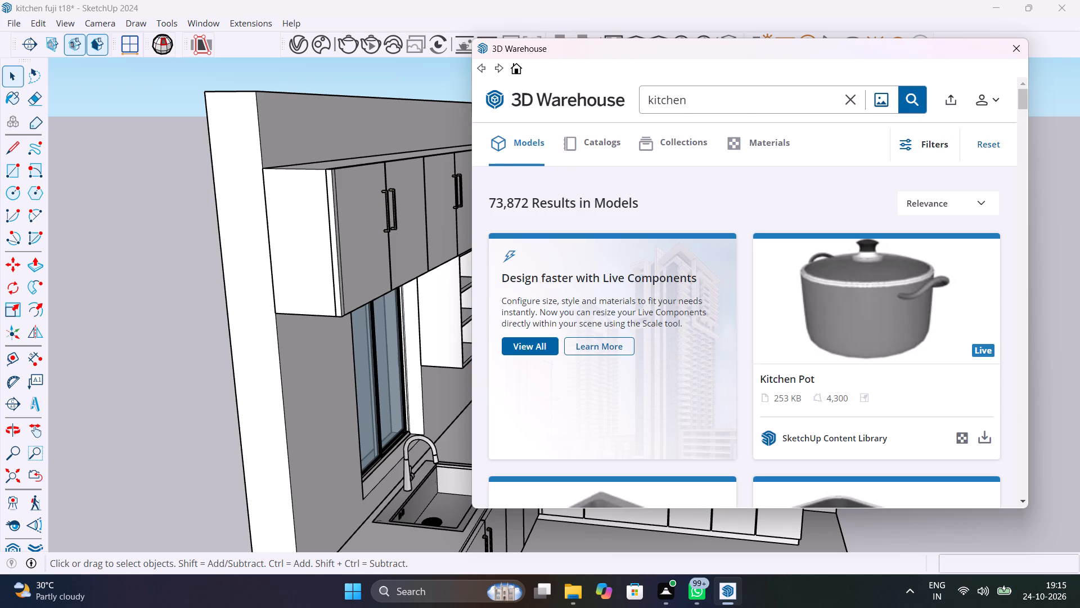
key("space")
key("BackSpace")
key("BackSpace")
key("BackSpace")
key("BackSpace")
key("BackSpace")
key("BackSpace")
key("BackSpace")
key("BackSpace")
type("pop")
key("e")
key("Return")
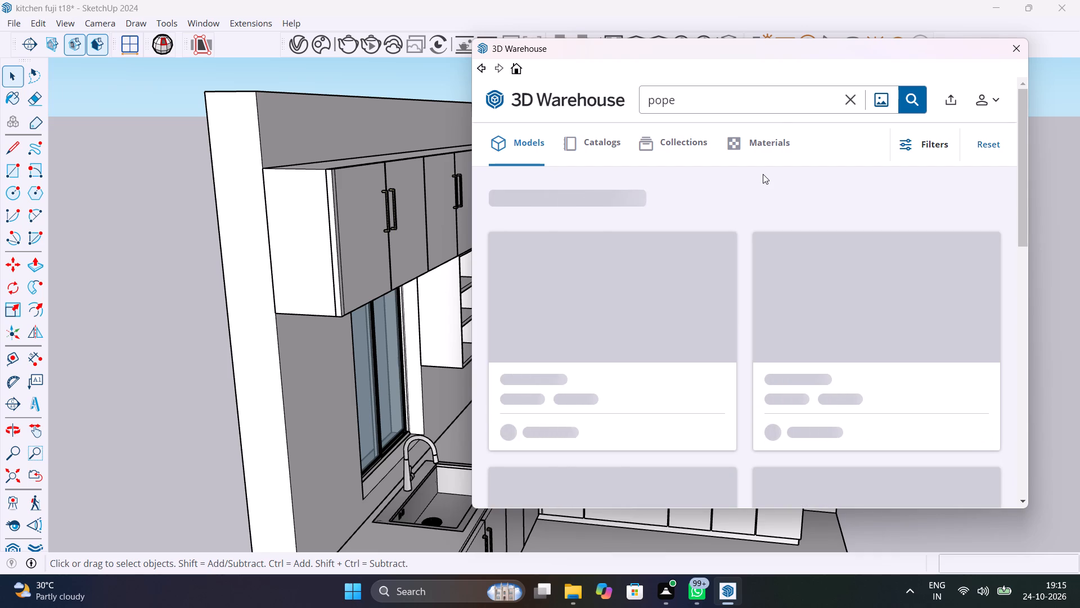
Look through the "pope" models for something suitable for the kitchen.
scroll(768, 198, "down", 4)
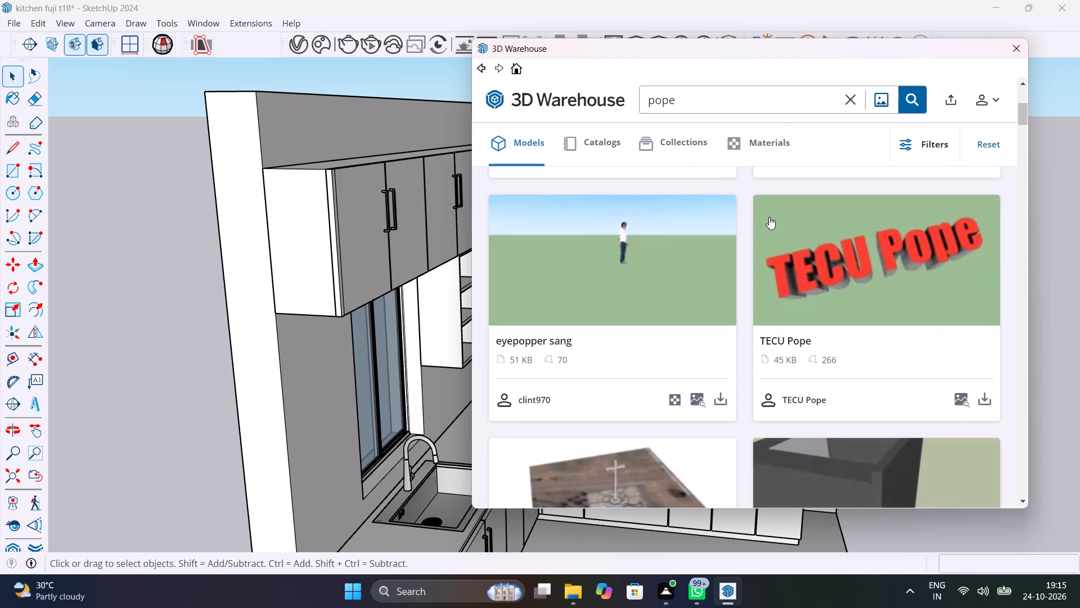
scroll(769, 218, "down", 14)
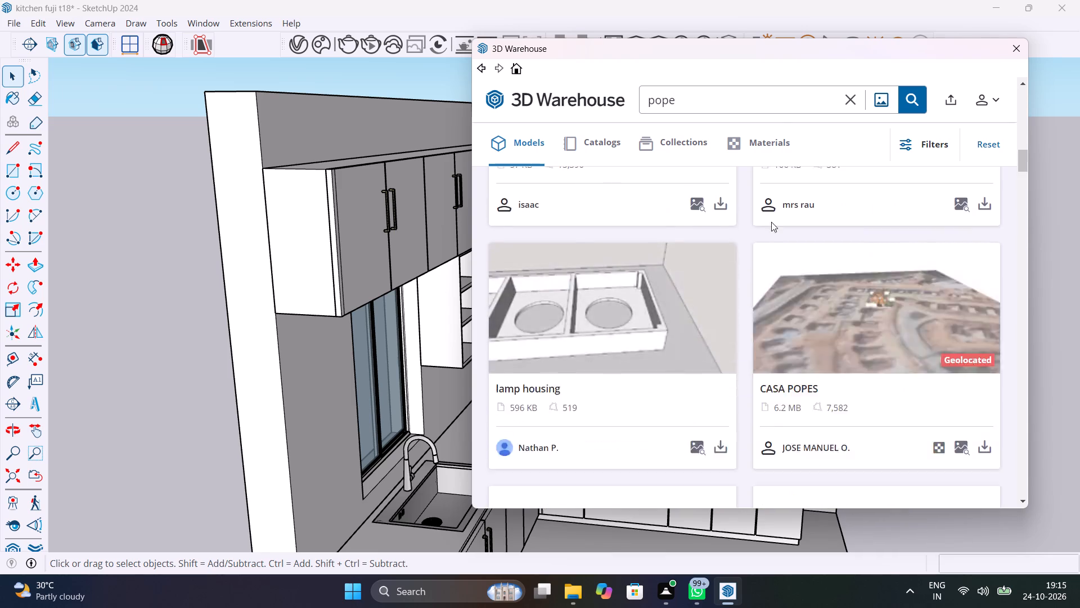
scroll(771, 222, "down", 6)
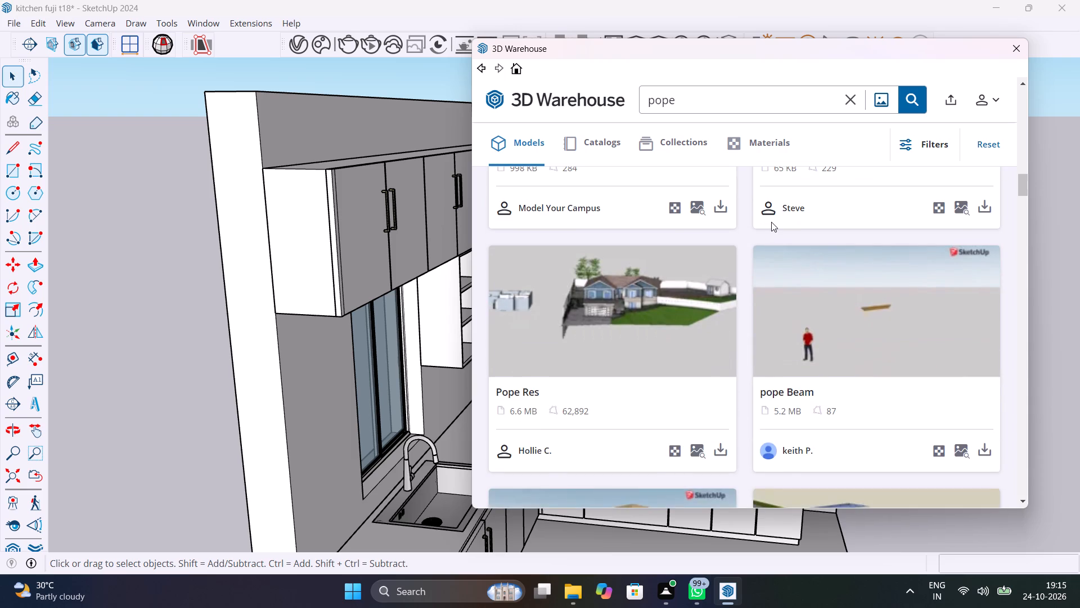
scroll(771, 222, "down", 13)
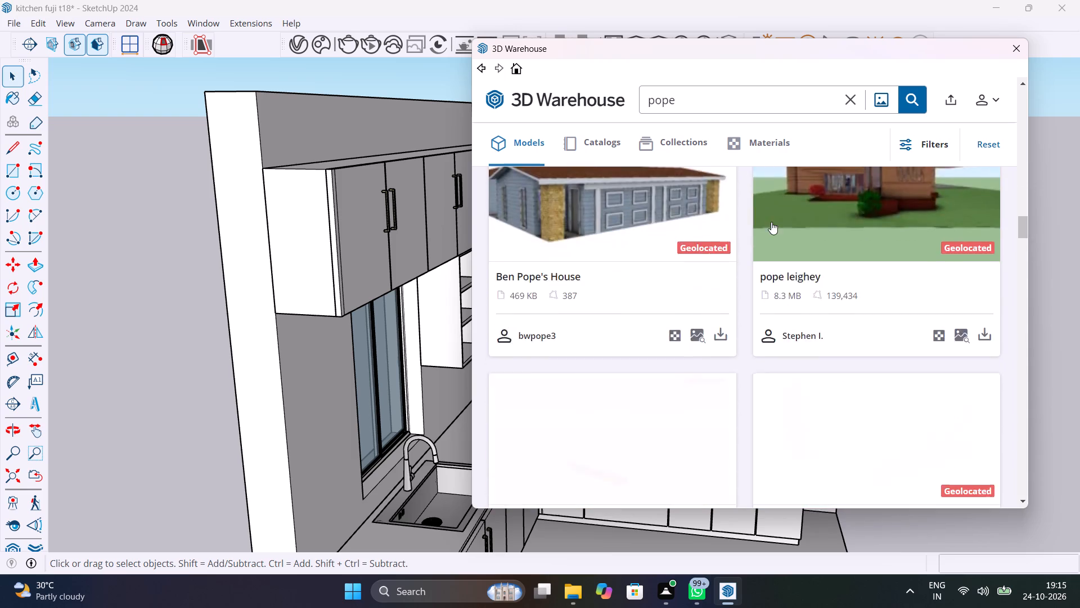
scroll(771, 222, "down", 7)
scroll(771, 221, "up", 4)
Search 3D Warehouse for "kitchen jars".
left_click(851, 105)
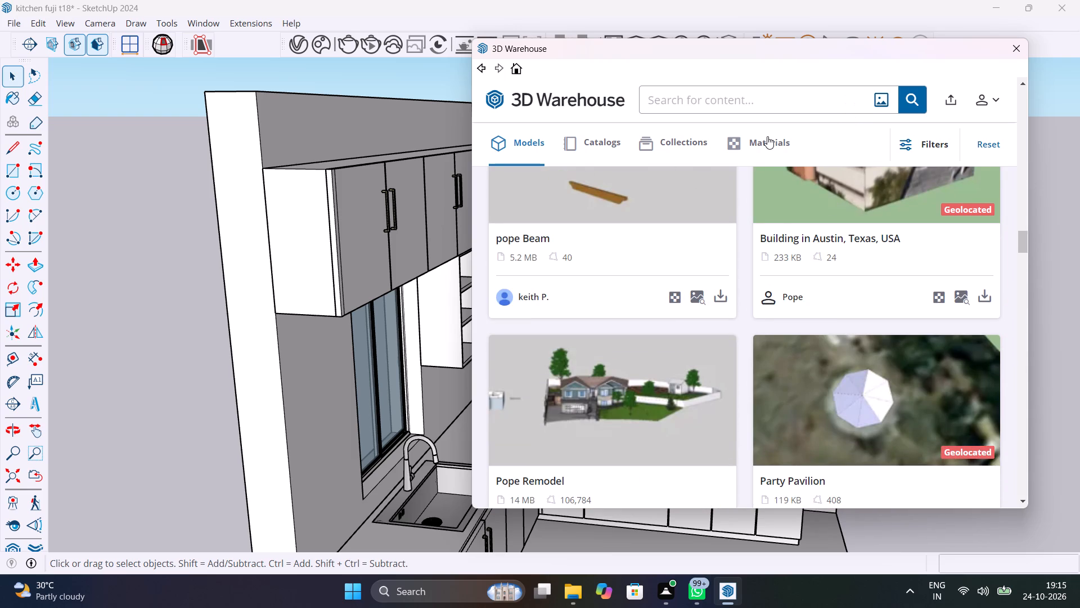
type("kitchen")
key("space")
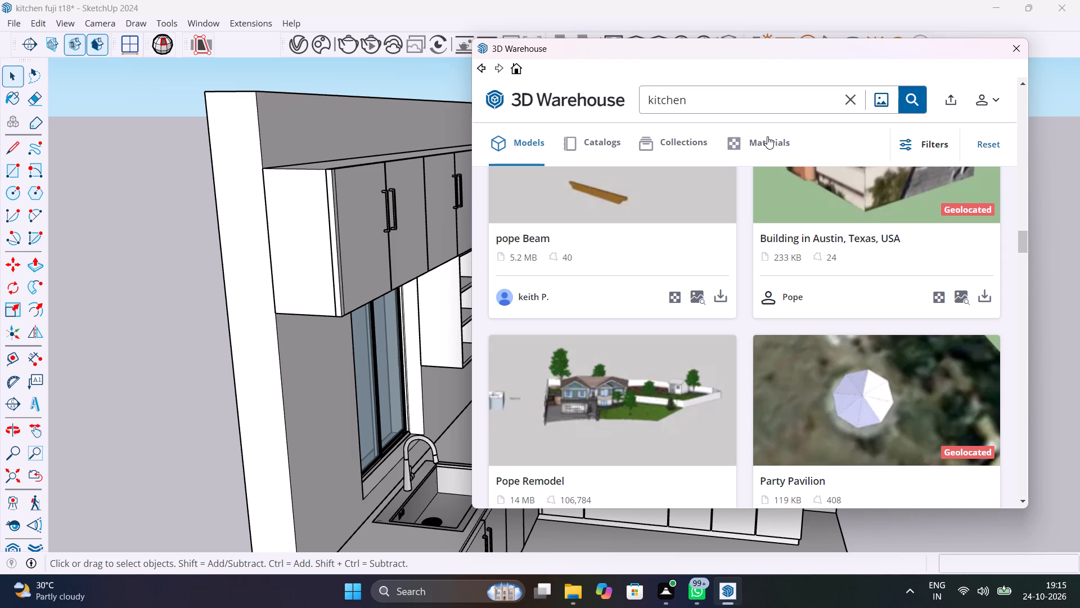
type("jars")
key("Return")
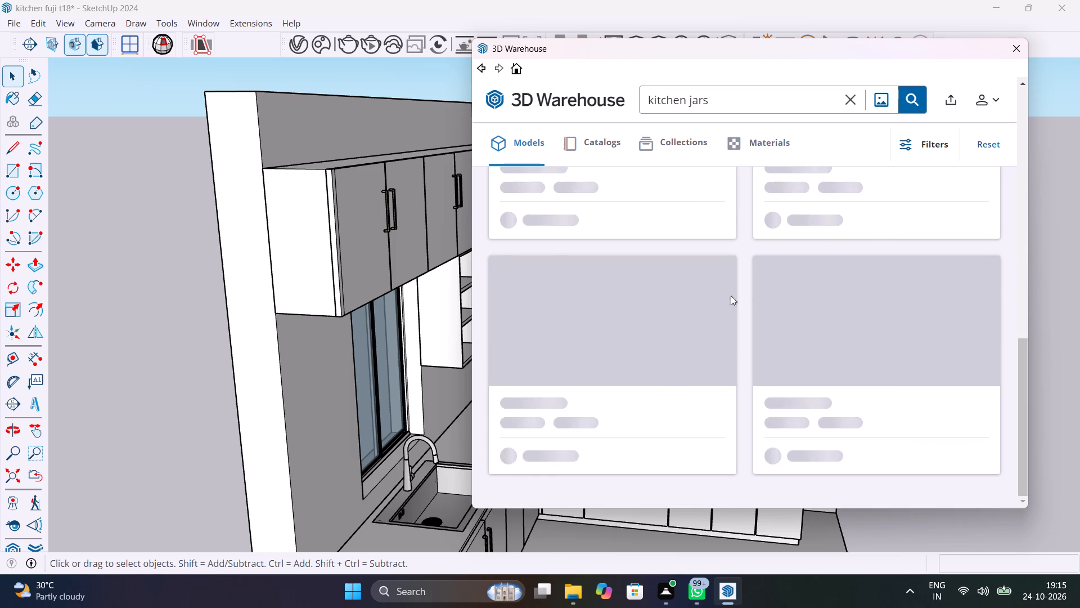
Look through the kitchen jar models for a set that suits the cabinet shelves.
scroll(733, 289, "down", 4)
scroll(733, 289, "up", 2)
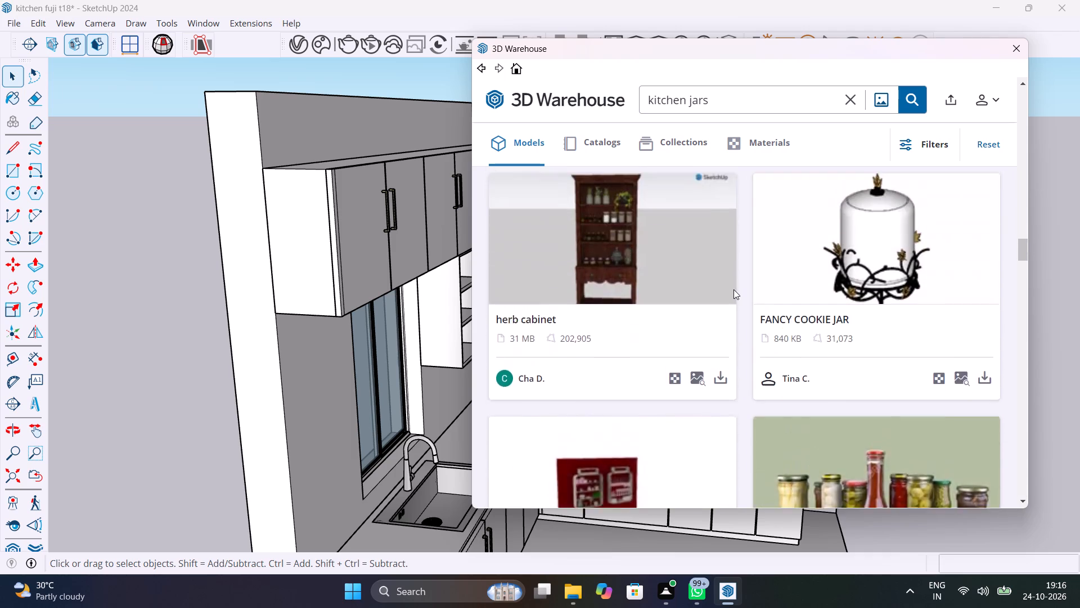
scroll(733, 289, "up", 1)
scroll(733, 289, "down", 9)
scroll(733, 289, "up", 4)
scroll(733, 289, "down", 13)
scroll(733, 289, "up", 4)
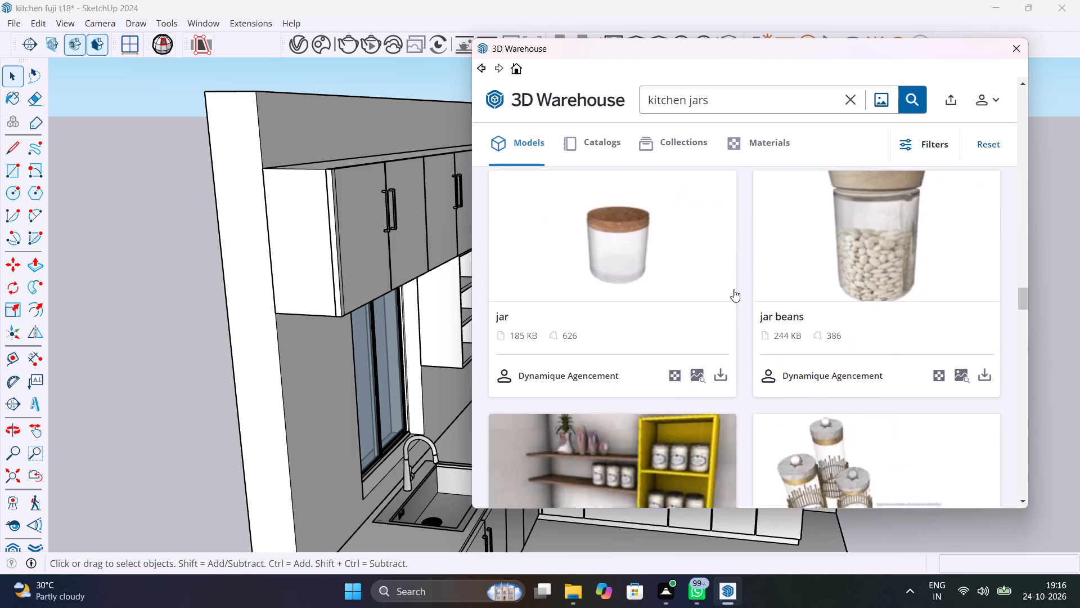
scroll(733, 289, "down", 3)
scroll(733, 289, "up", 3)
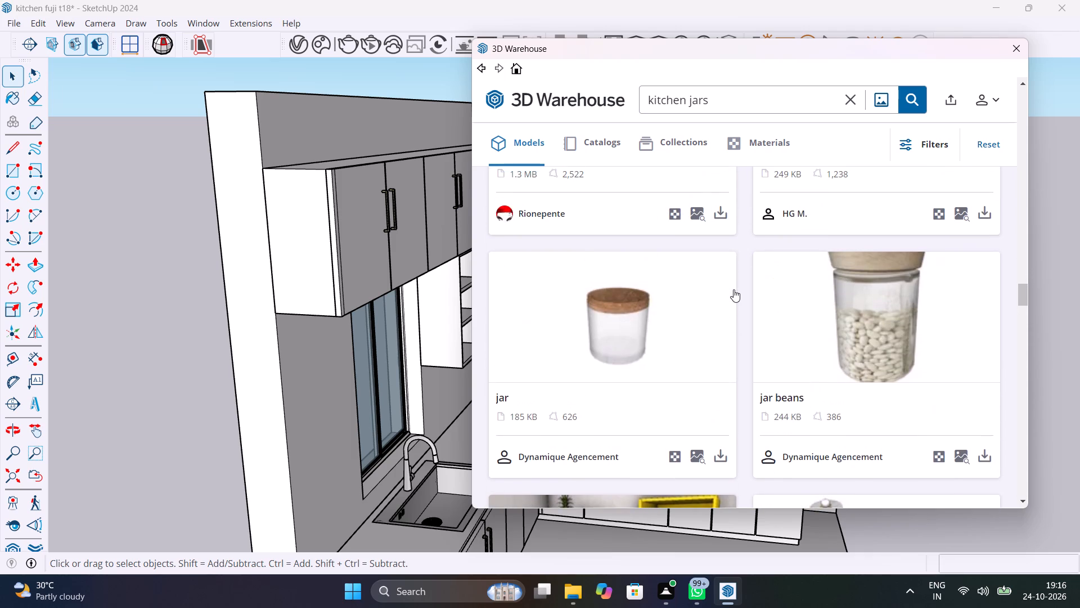
scroll(733, 289, "up", 19)
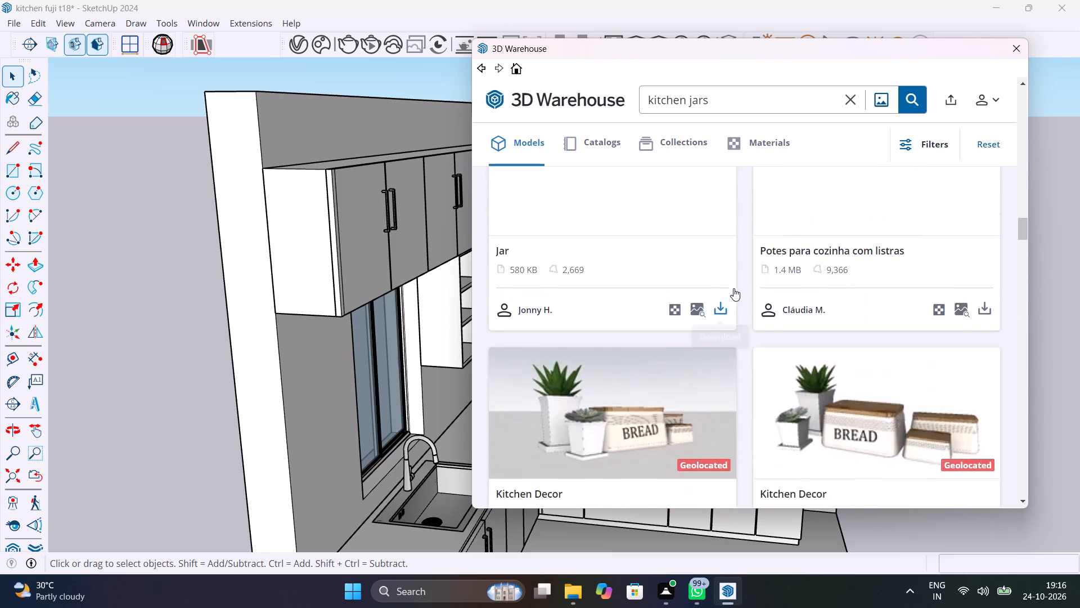
scroll(733, 288, "up", 13)
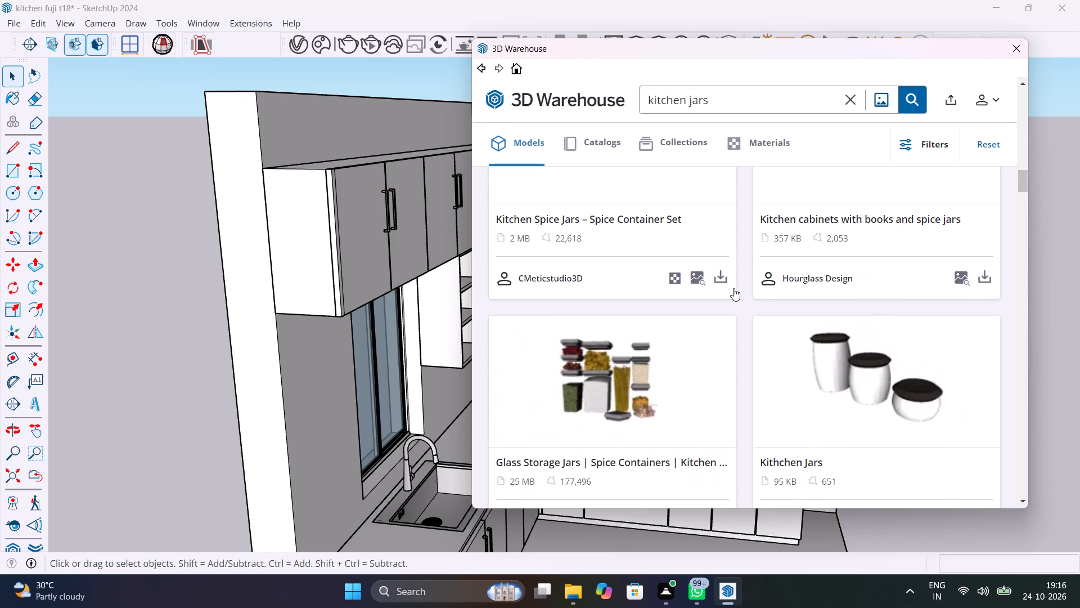
scroll(733, 288, "up", 9)
scroll(733, 288, "down", 4)
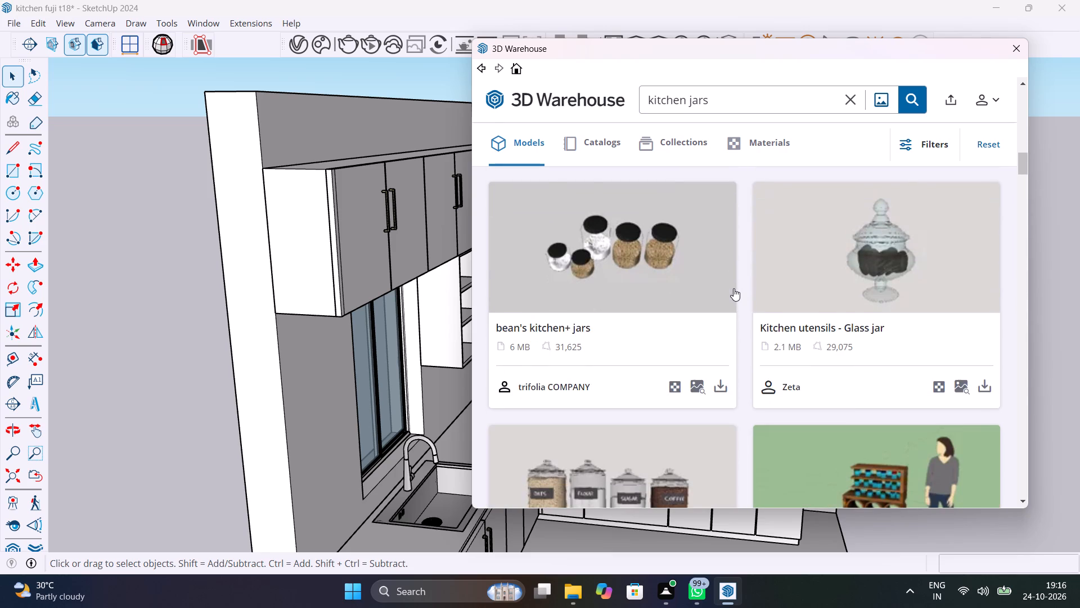
scroll(733, 288, "up", 10)
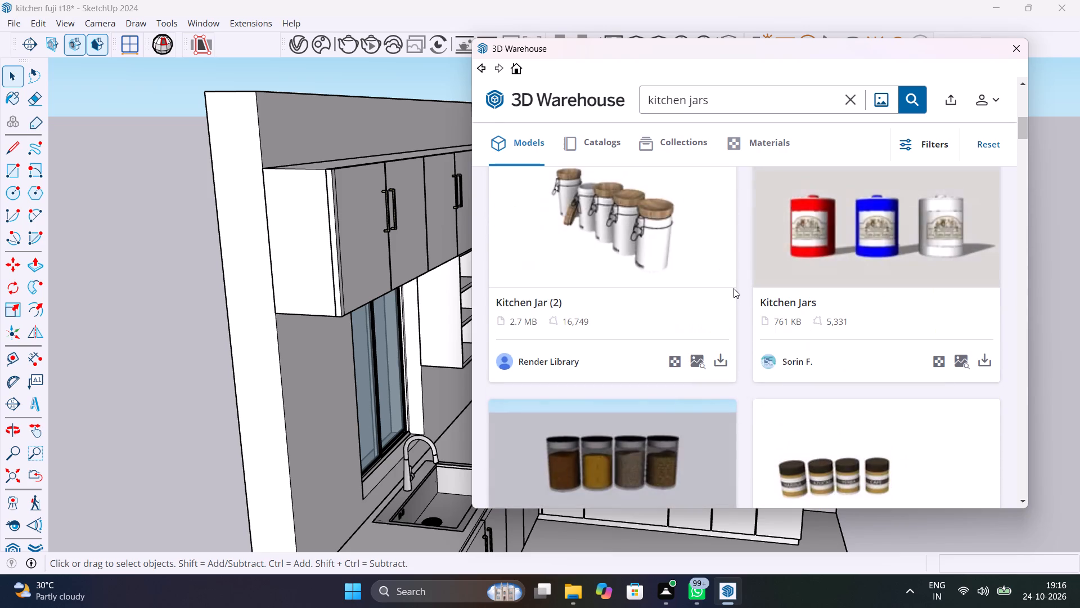
scroll(733, 288, "down", 3)
Load the Kitchen jars model with four dark-lidded spice jars and place it outside the kitchen, near the white canisters.
left_click(718, 385)
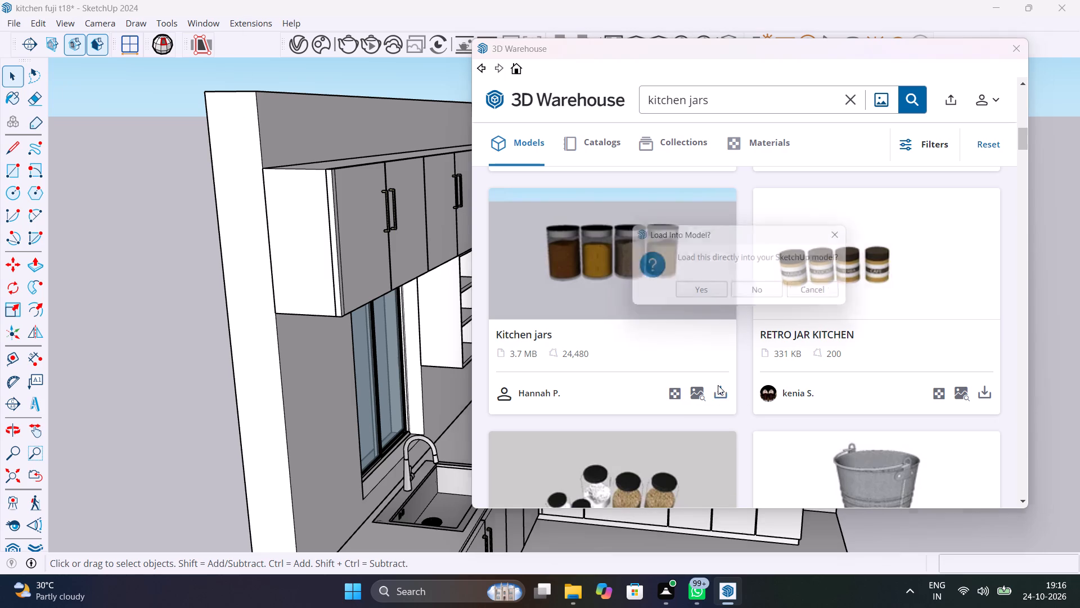
left_click(707, 294)
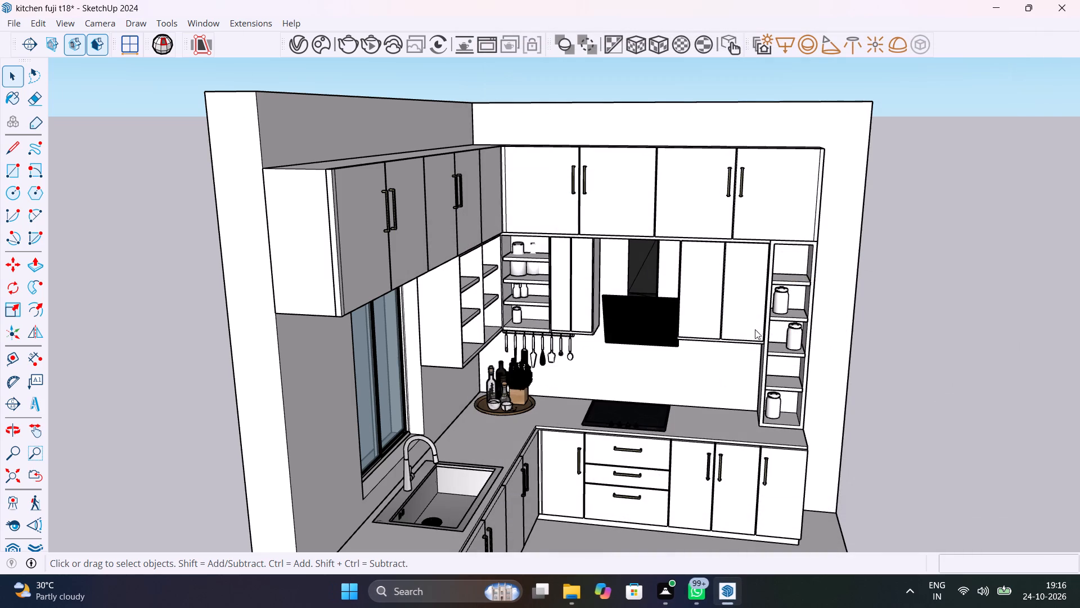
middle_click_drag(856, 434, 638, 208)
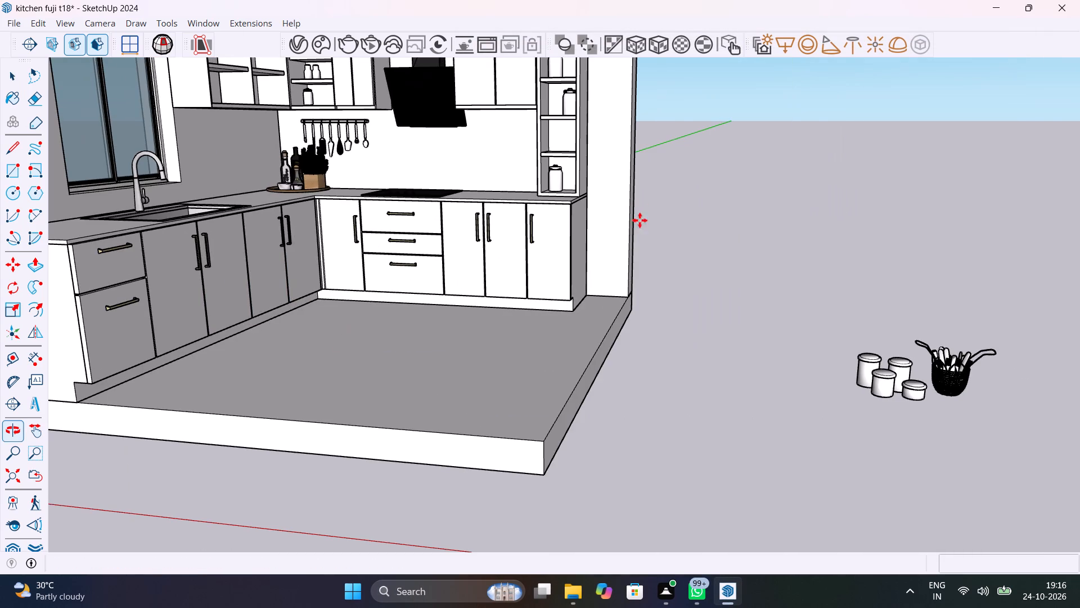
left_click(789, 306)
Explode the imported Kitchen jars component with the four dark-lidded spice jars.
scroll(819, 299, "up", 4)
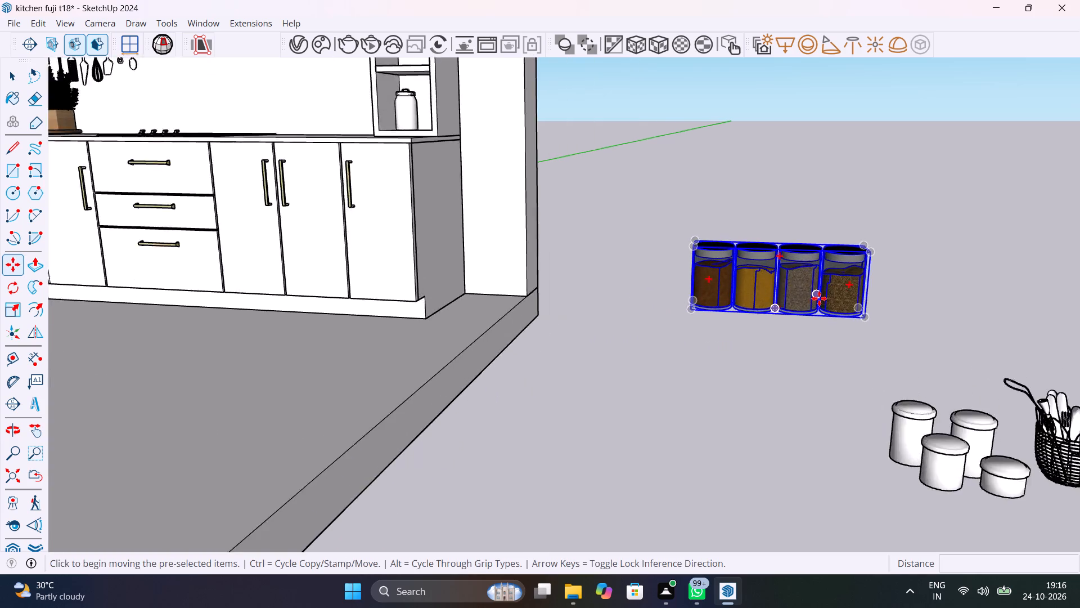
scroll(819, 298, "up", 5)
right_click(839, 302)
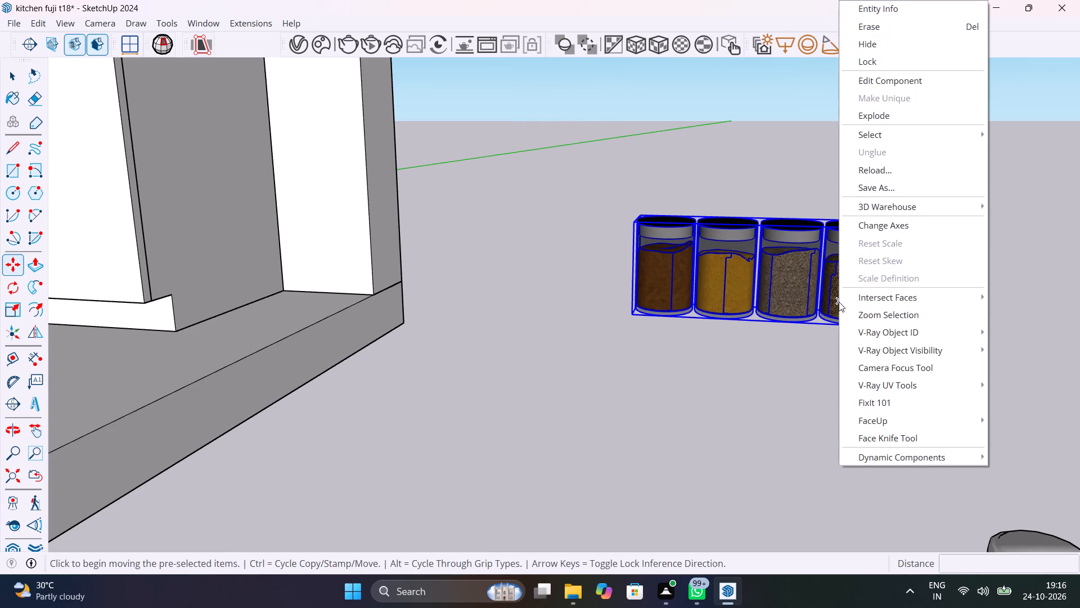
left_click(898, 115)
left_click(957, 291)
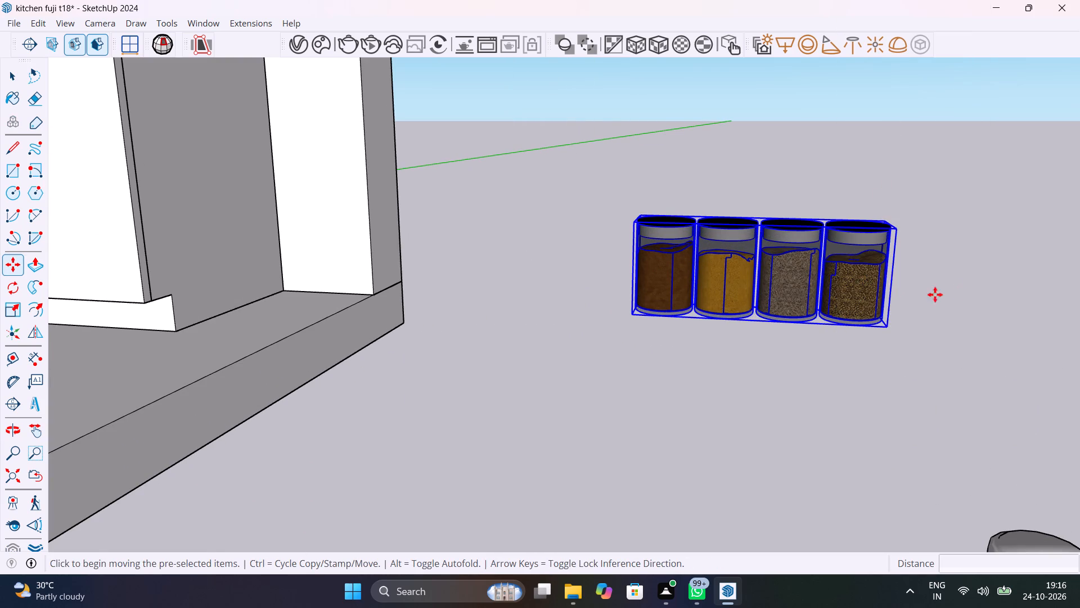
key("Escape")
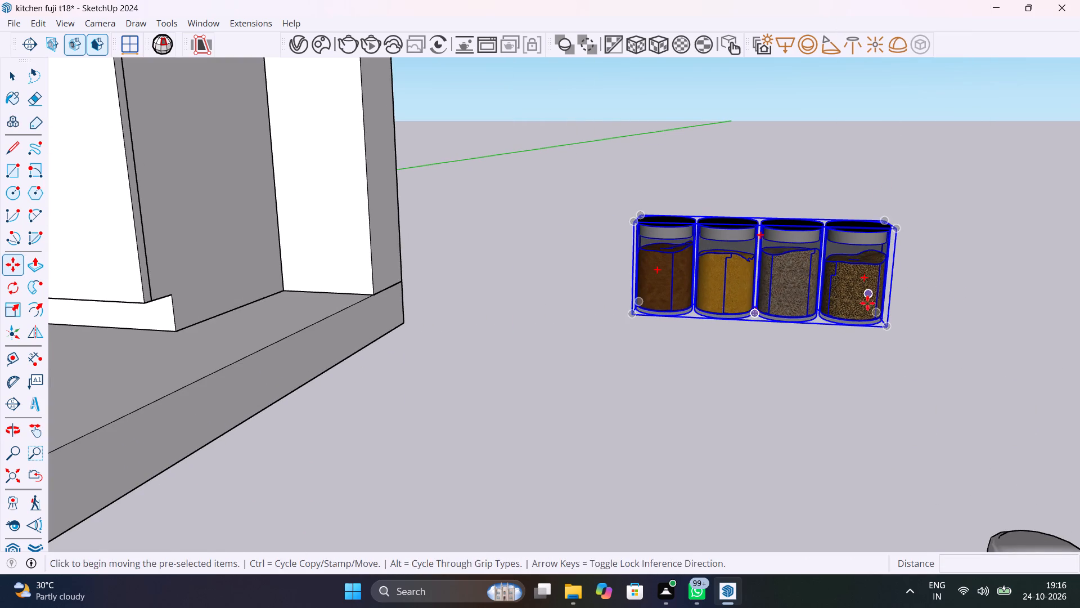
key("space")
left_click(846, 319)
scroll(872, 311, "up", 4)
left_click(940, 310)
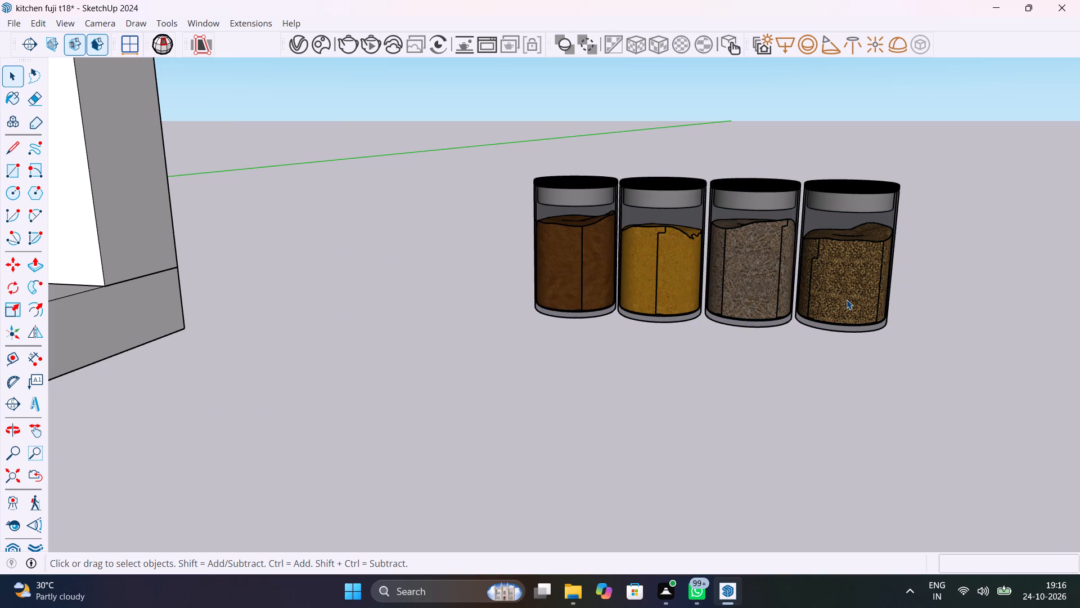
left_click(847, 299)
right_click(847, 299)
left_click(897, 106)
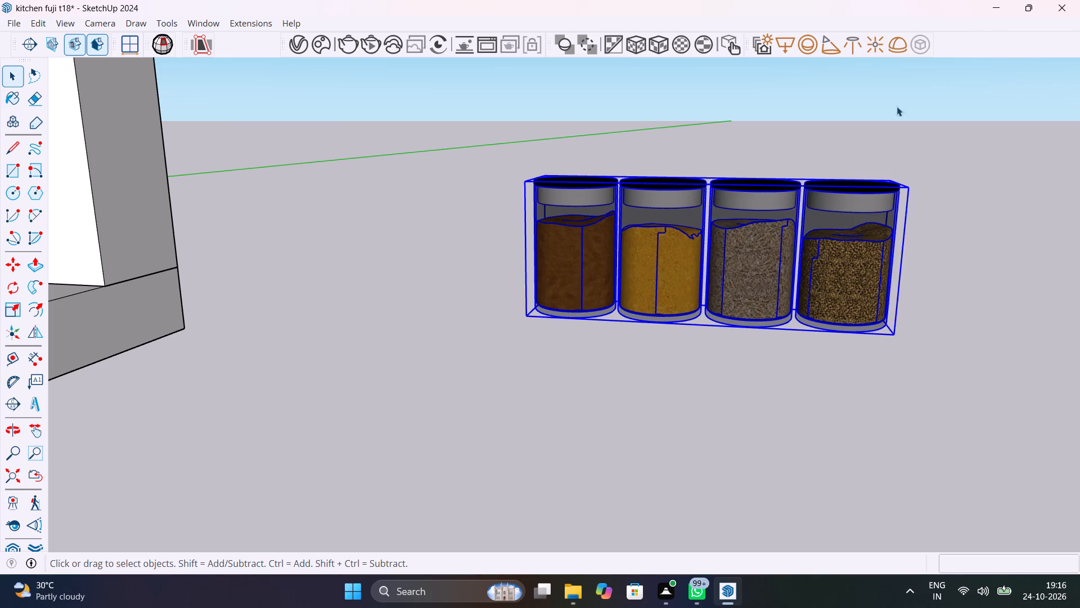
Open the jar set for editing and explode the nested component that holds the jar bodies.
left_click(840, 256)
double_click(869, 285)
left_click(869, 285)
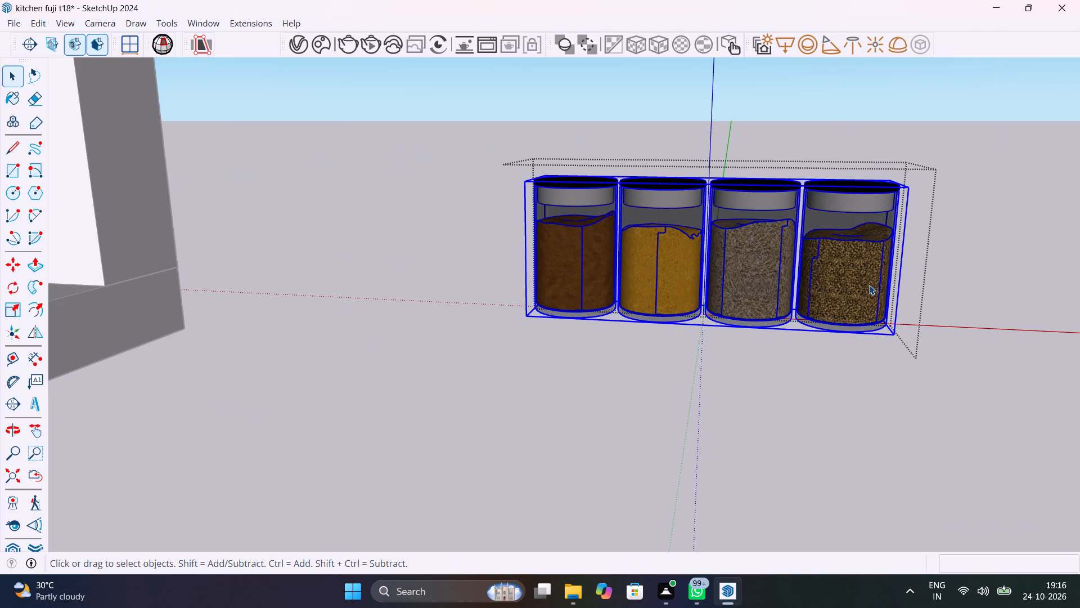
double_click(869, 285)
right_click(869, 285)
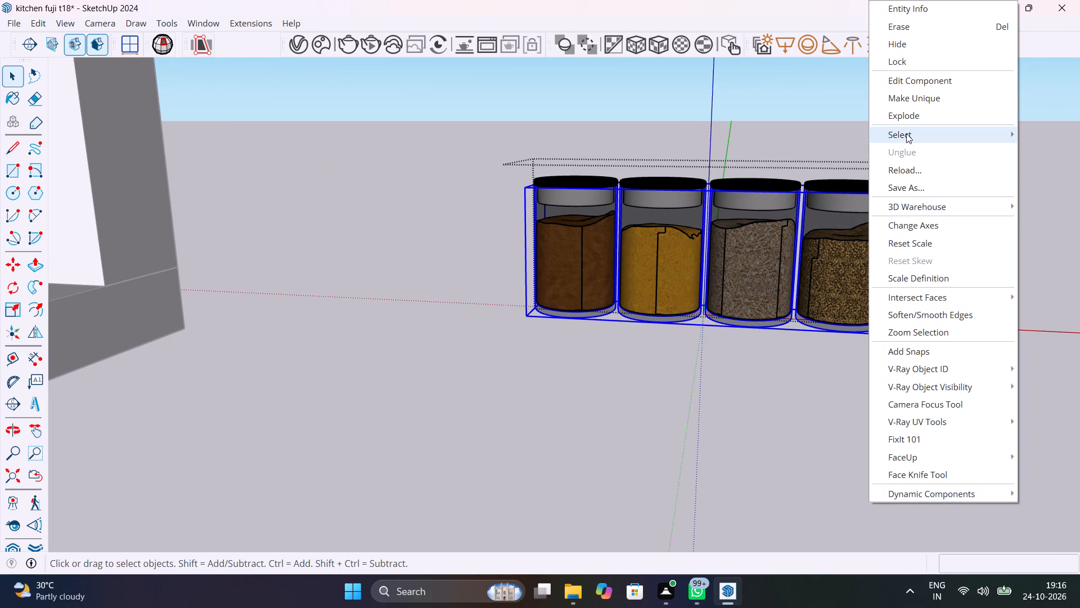
left_click(913, 117)
left_click(933, 243)
Inside the jar set, explode the component holding the four black lids.
middle_click_drag(940, 245, 928, 338)
left_click(865, 225)
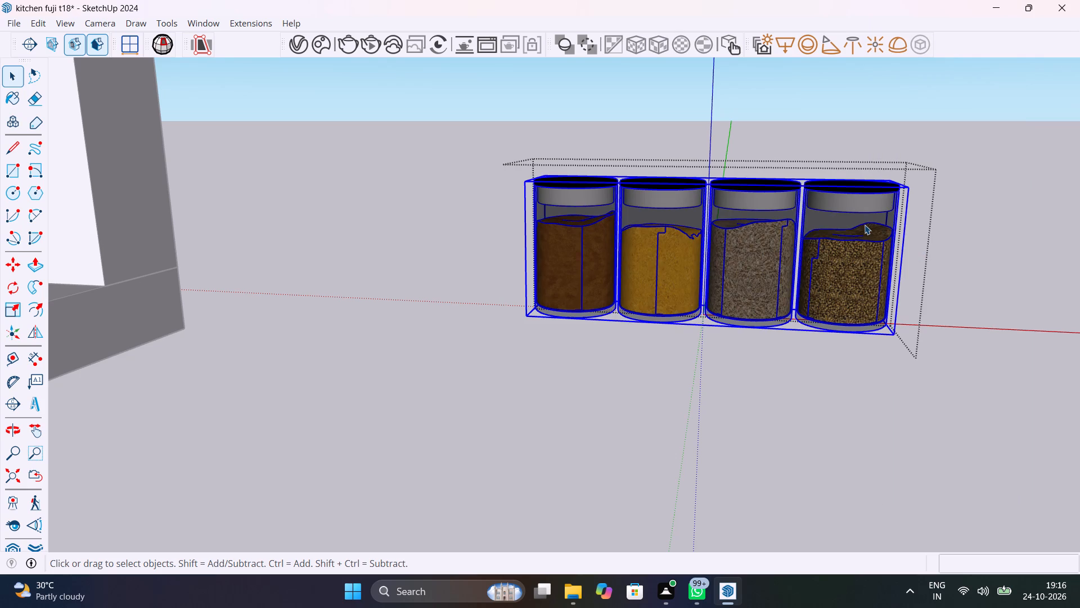
double_click(865, 225)
left_click(865, 225)
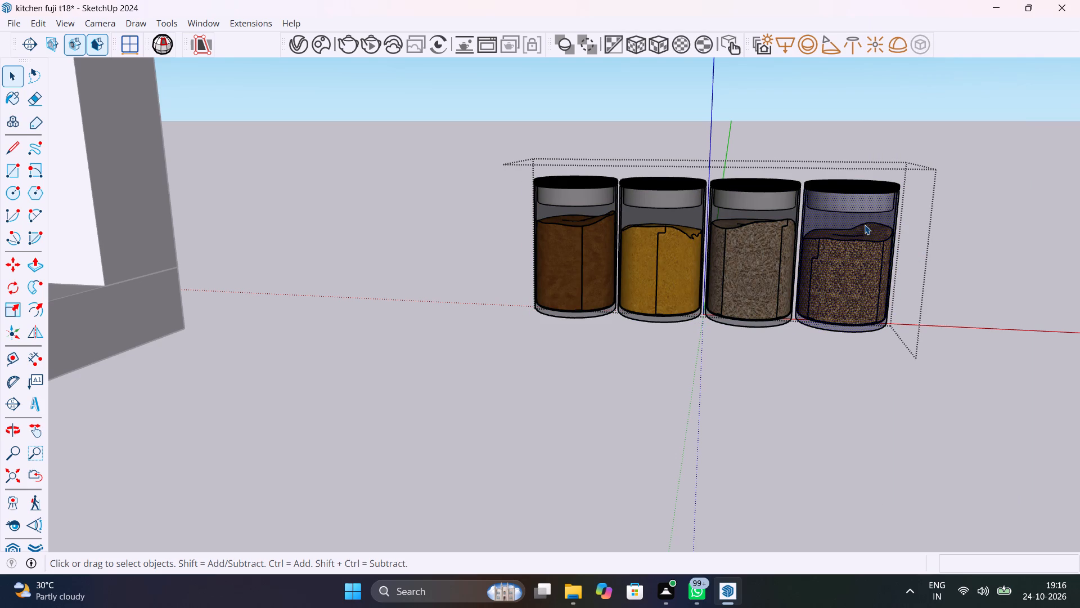
triple_click(865, 225)
left_click(865, 225)
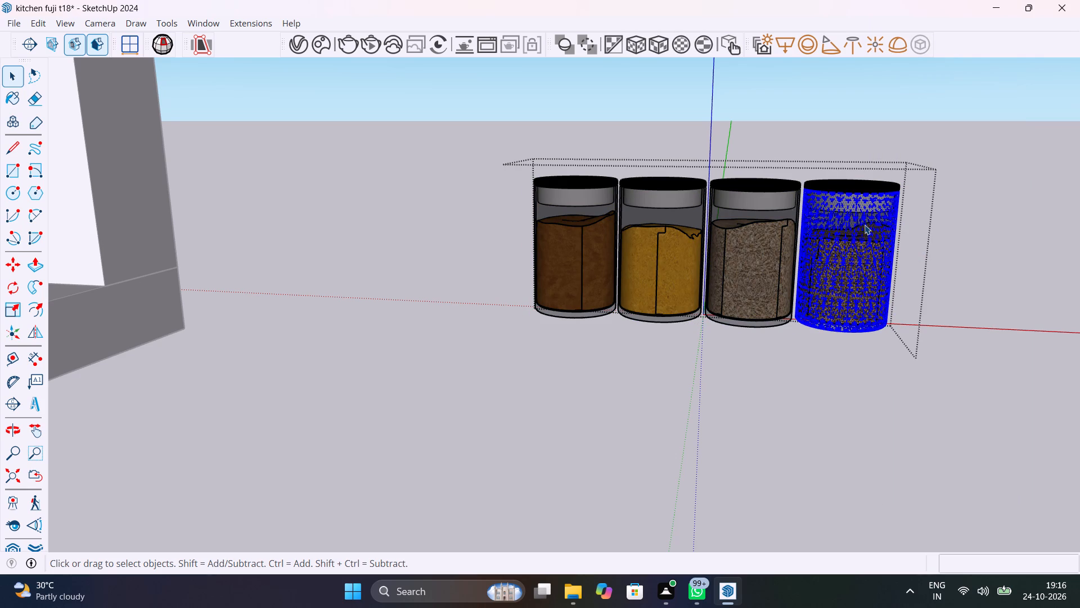
middle_click_drag(865, 225, 850, 400)
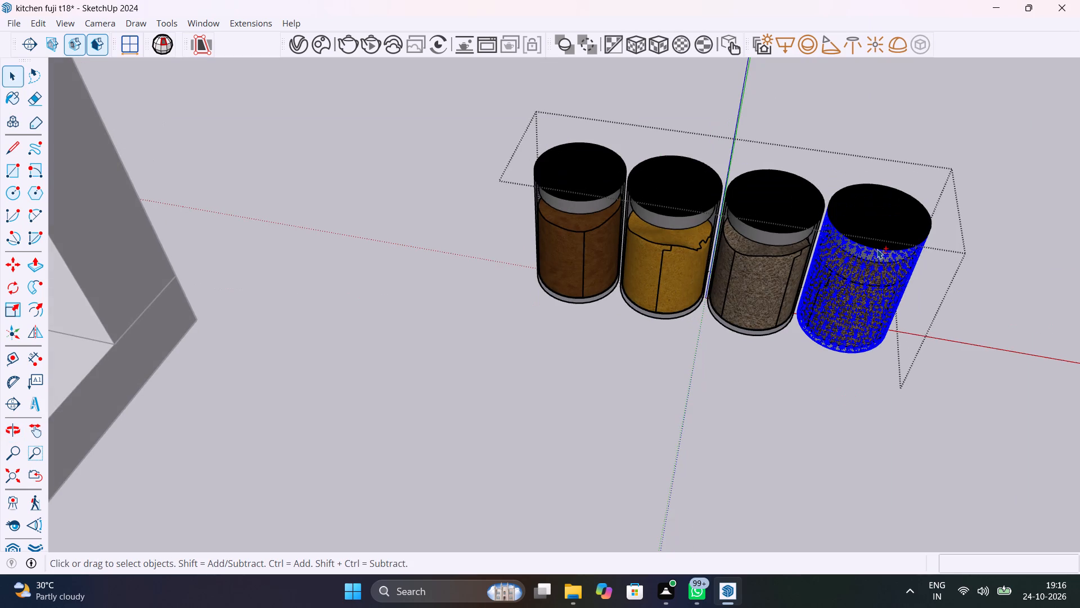
left_click(881, 244, "shift")
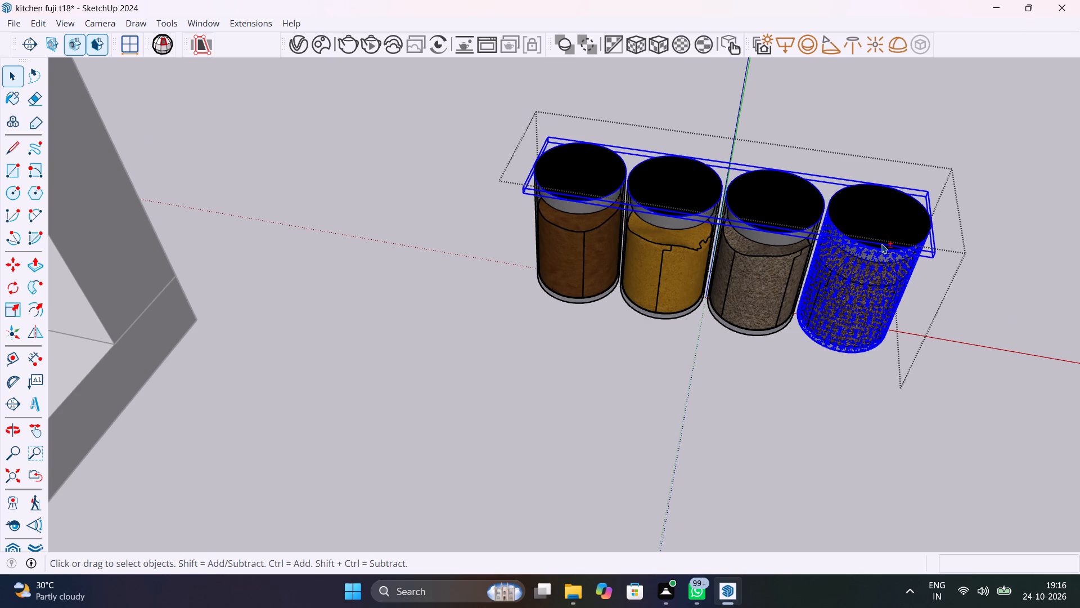
right_click(881, 244, "shift")
left_click(931, 81, "shift")
left_click(999, 216)
Group the body and black lid of the end jar with the speckled dark spice.
left_click(881, 292)
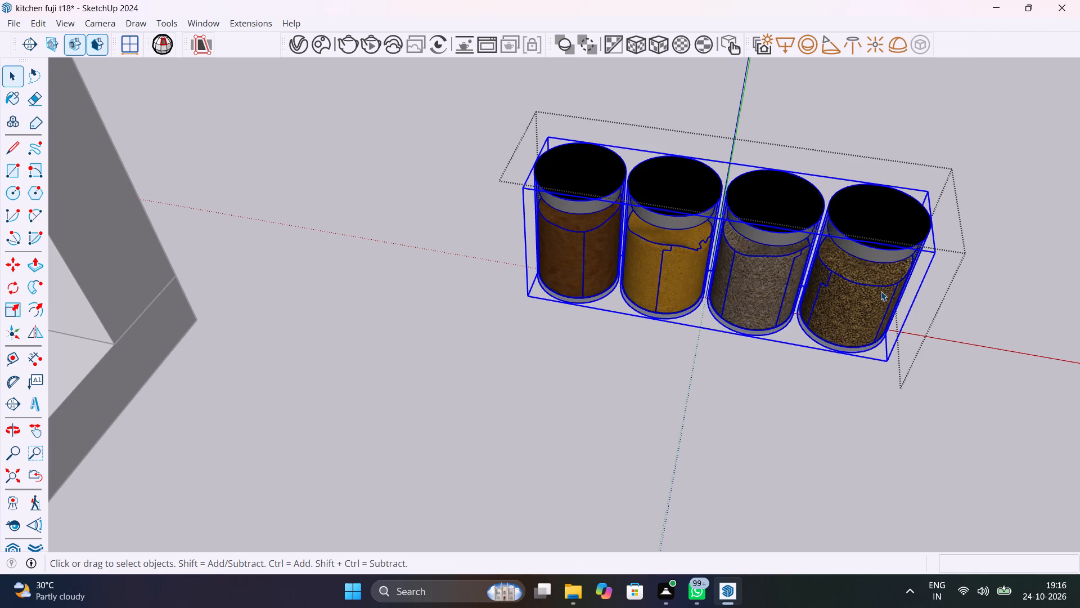
double_click(881, 291)
left_click(881, 291)
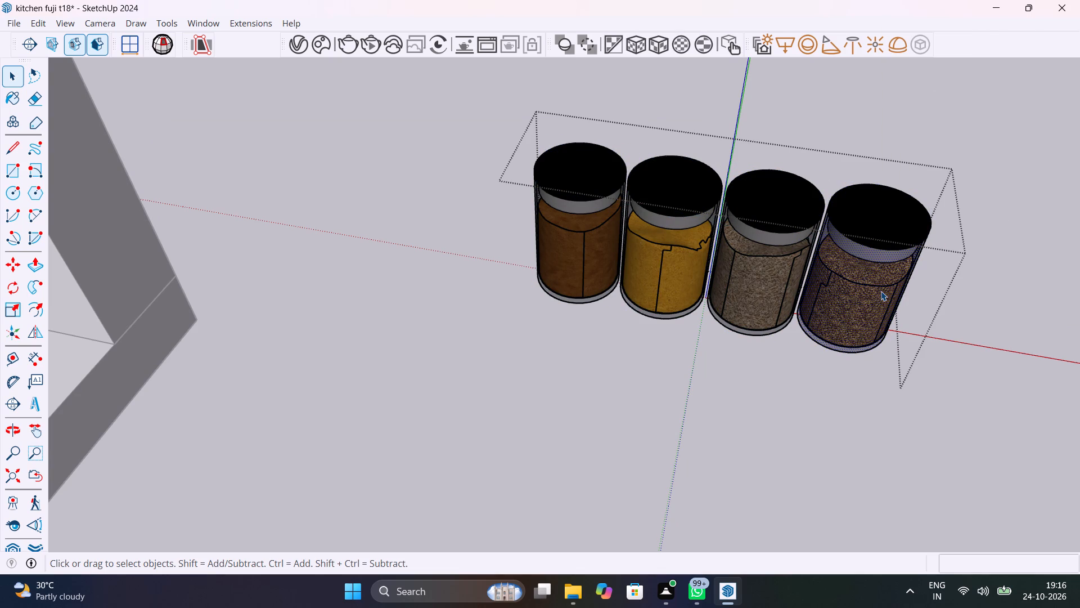
triple_click(881, 291)
left_click(881, 291)
triple_click(881, 291)
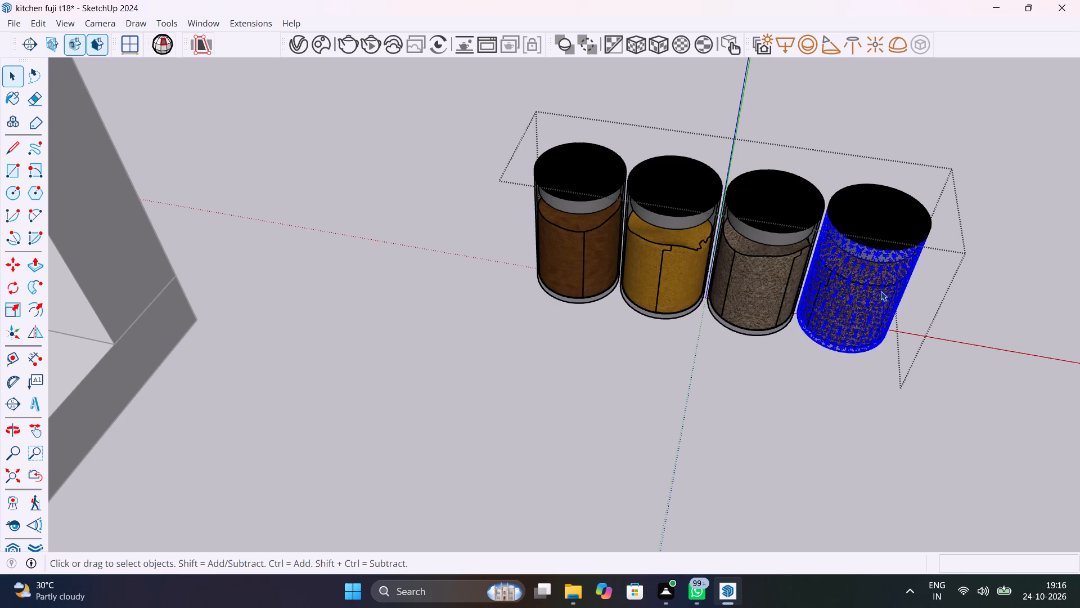
left_click(880, 243, "shift")
right_click(880, 243, "shift")
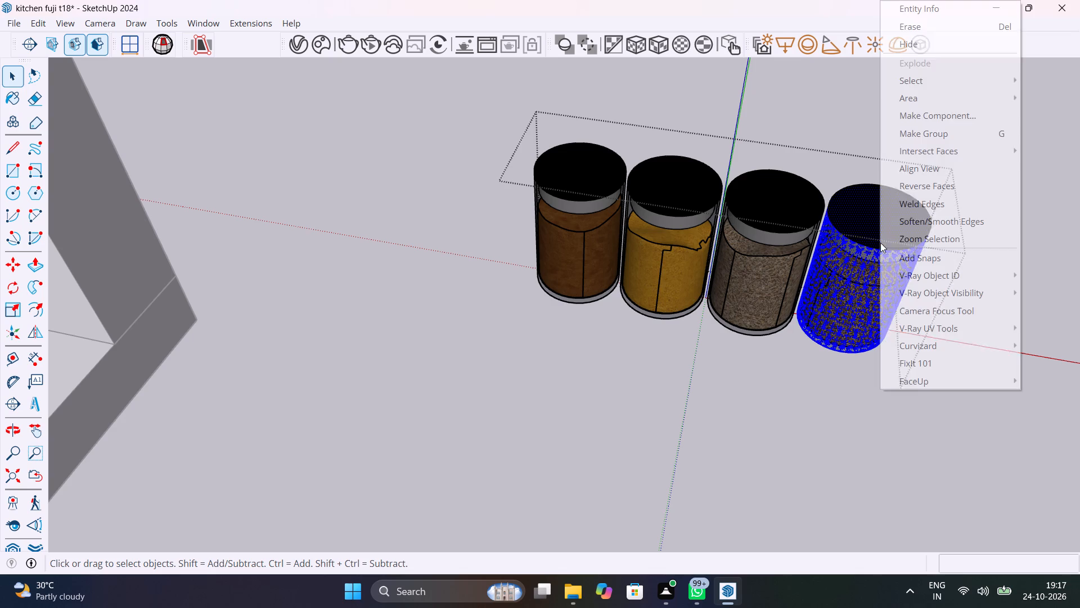
left_click(940, 132, "shift")
left_click(888, 332)
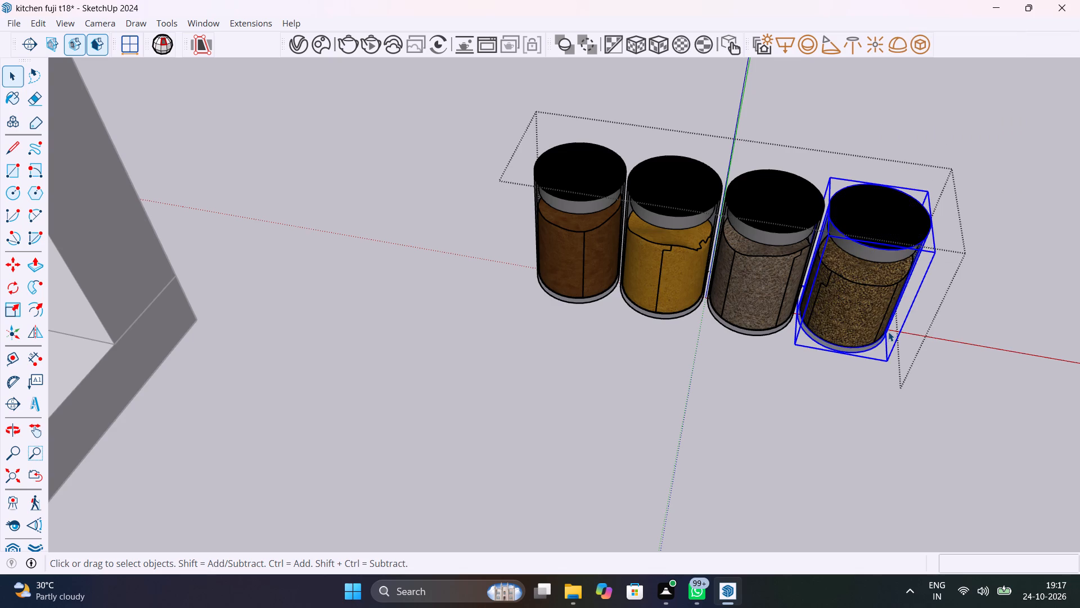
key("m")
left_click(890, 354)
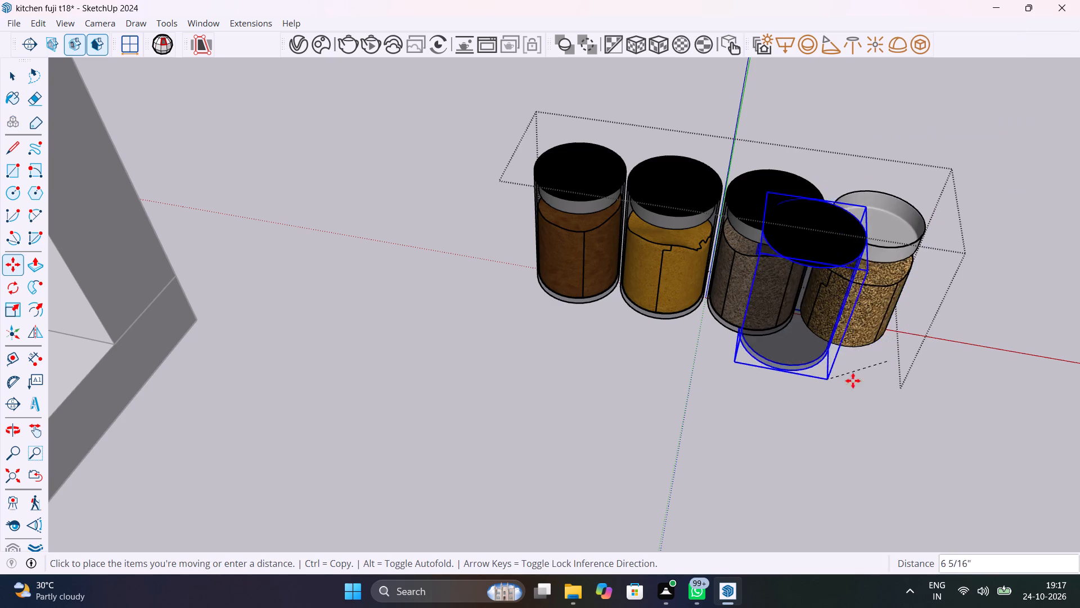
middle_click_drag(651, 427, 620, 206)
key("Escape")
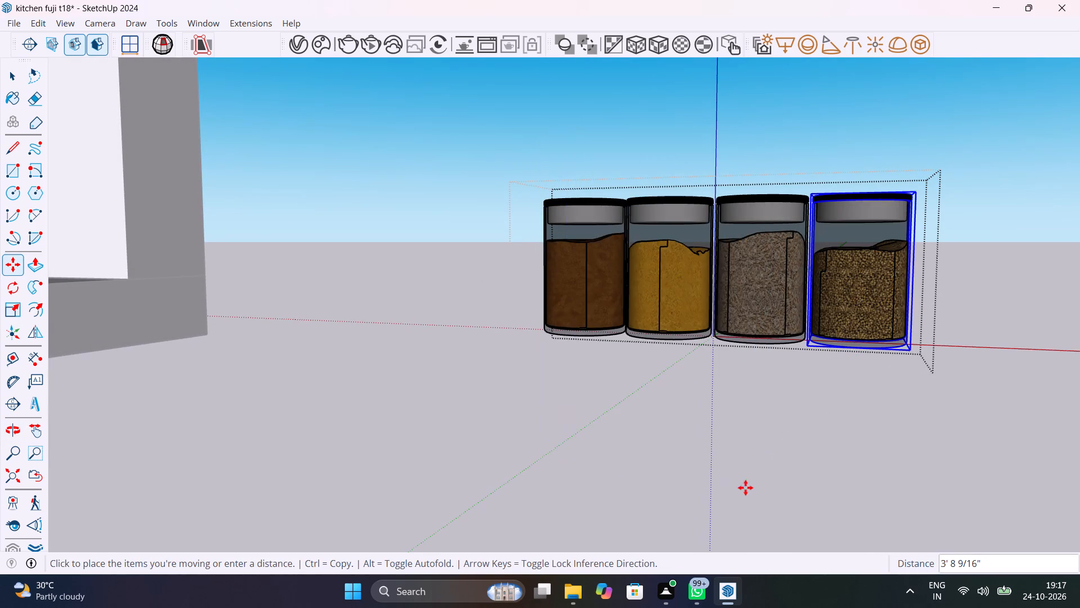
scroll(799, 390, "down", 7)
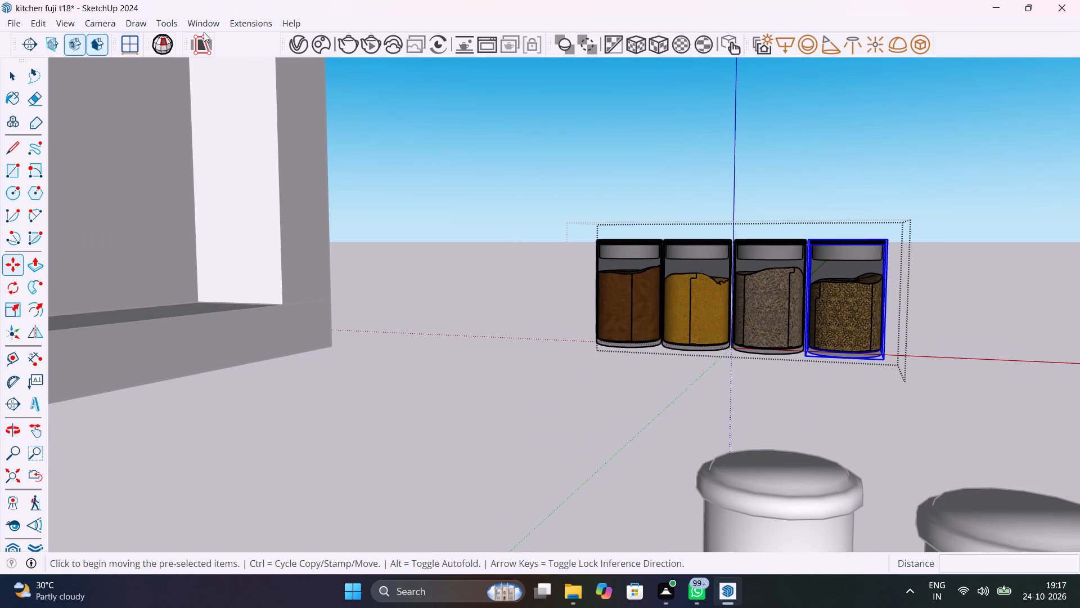
Browse the kitchen jars results in 3D Warehouse for another jar model to add.
left_click(209, 18)
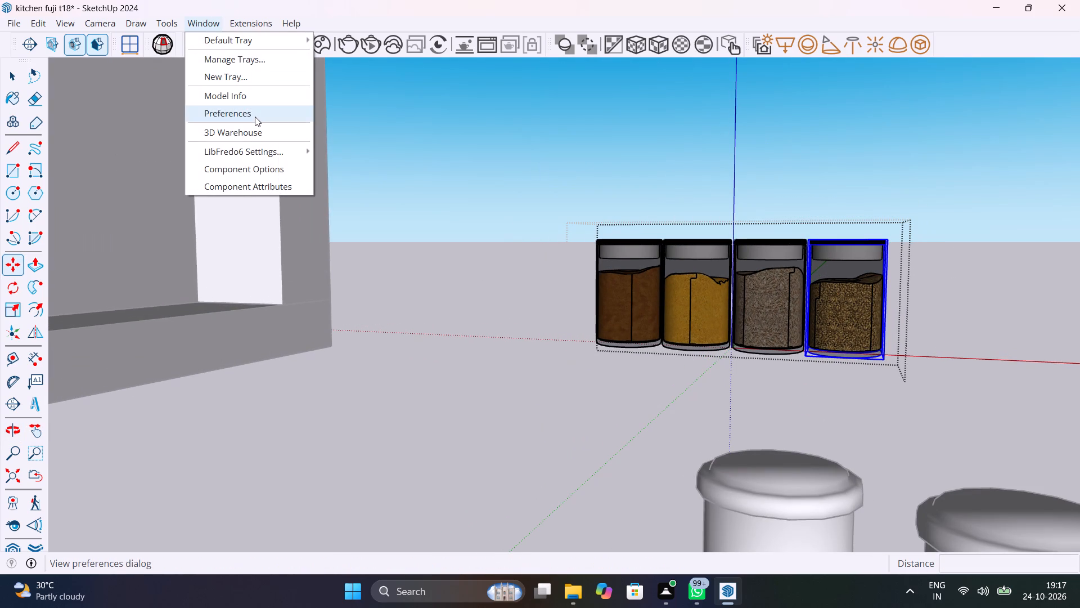
left_click(260, 136)
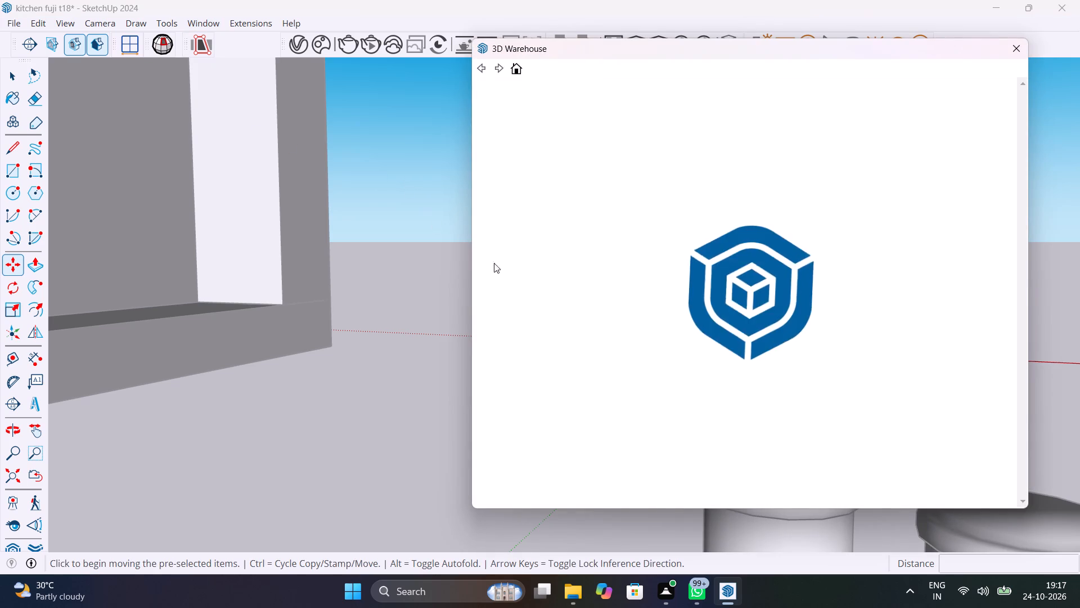
scroll(723, 270, "down", 2)
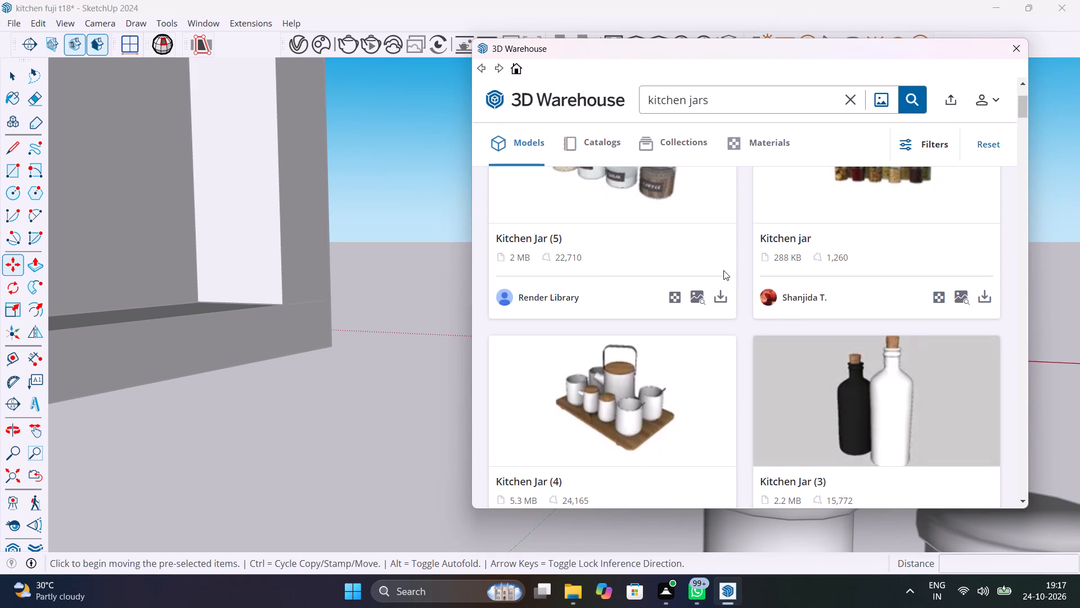
scroll(723, 270, "down", 8)
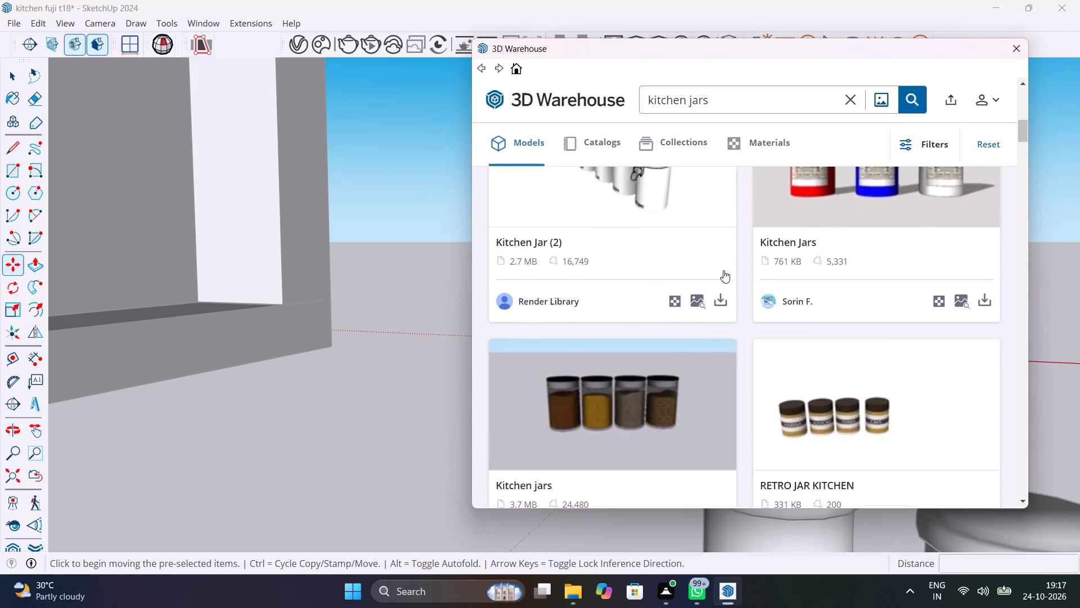
scroll(723, 270, "down", 11)
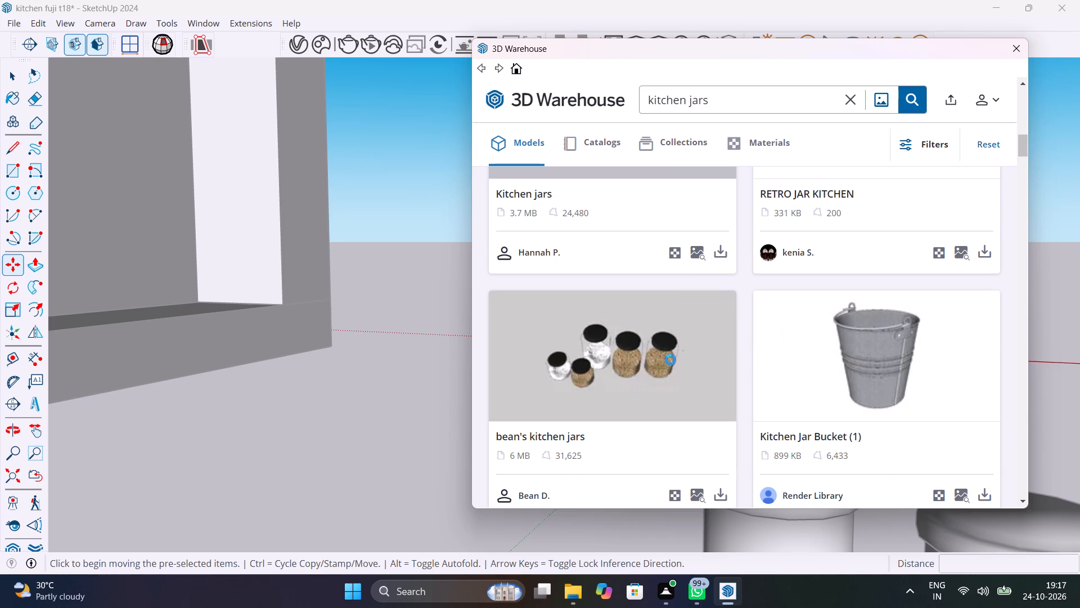
scroll(665, 342, "down", 8)
scroll(665, 342, "up", 4)
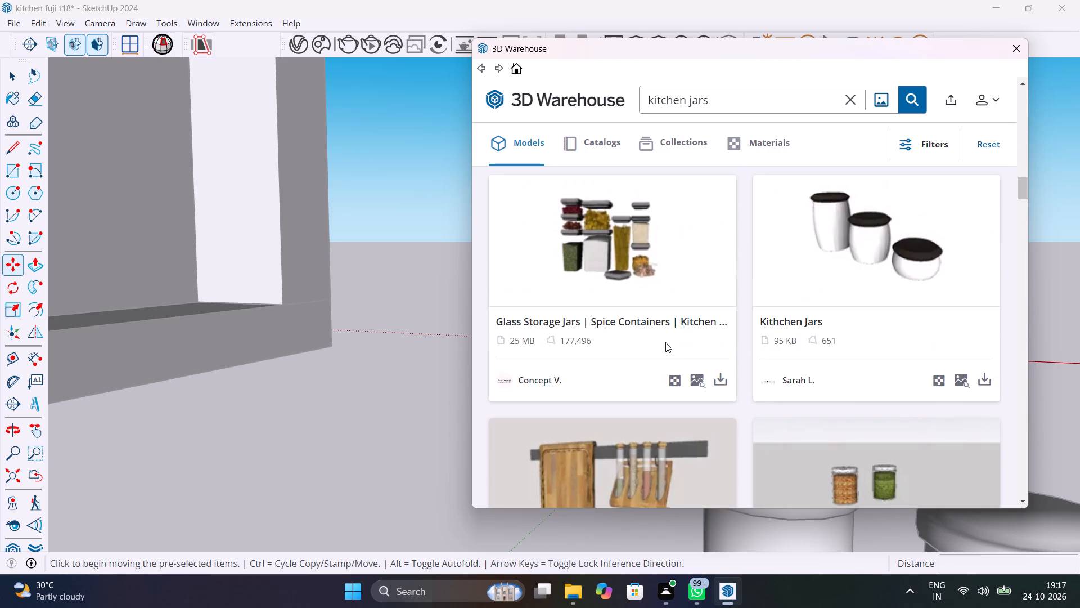
scroll(665, 342, "down", 11)
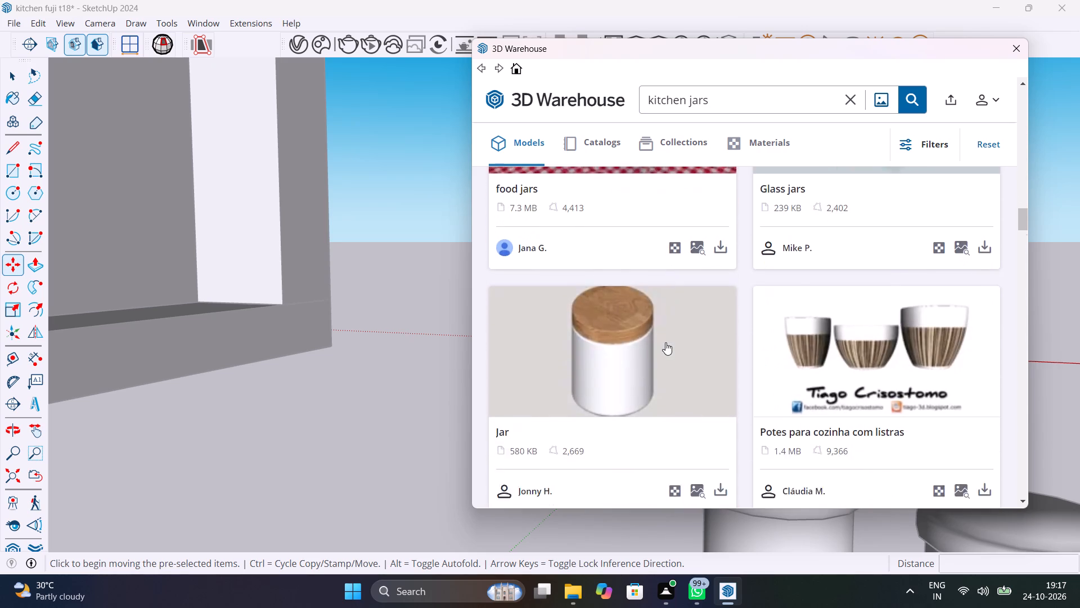
scroll(665, 342, "down", 10)
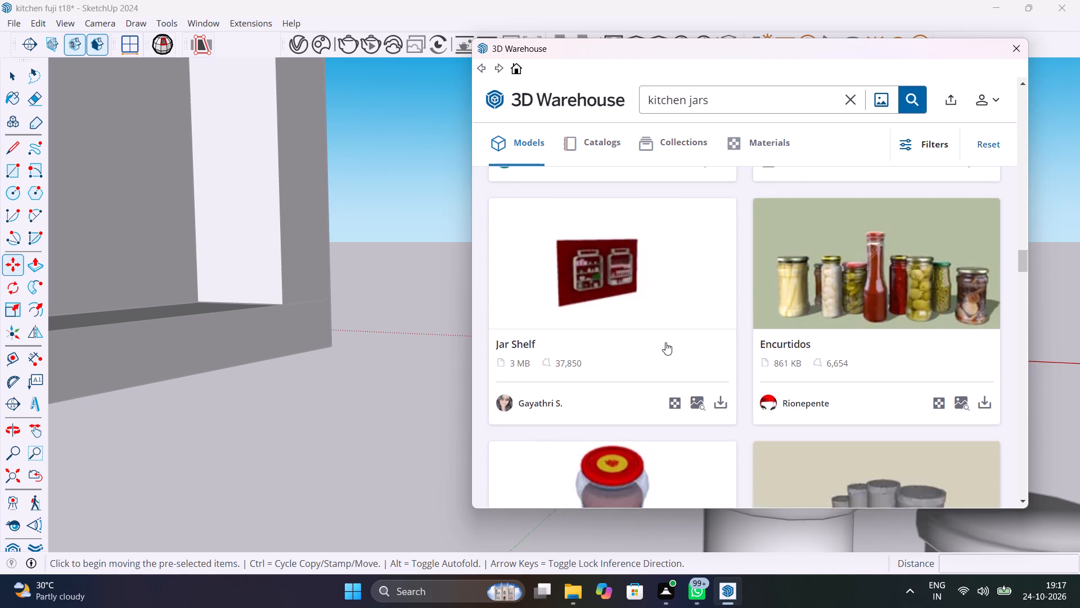
scroll(665, 342, "down", 13)
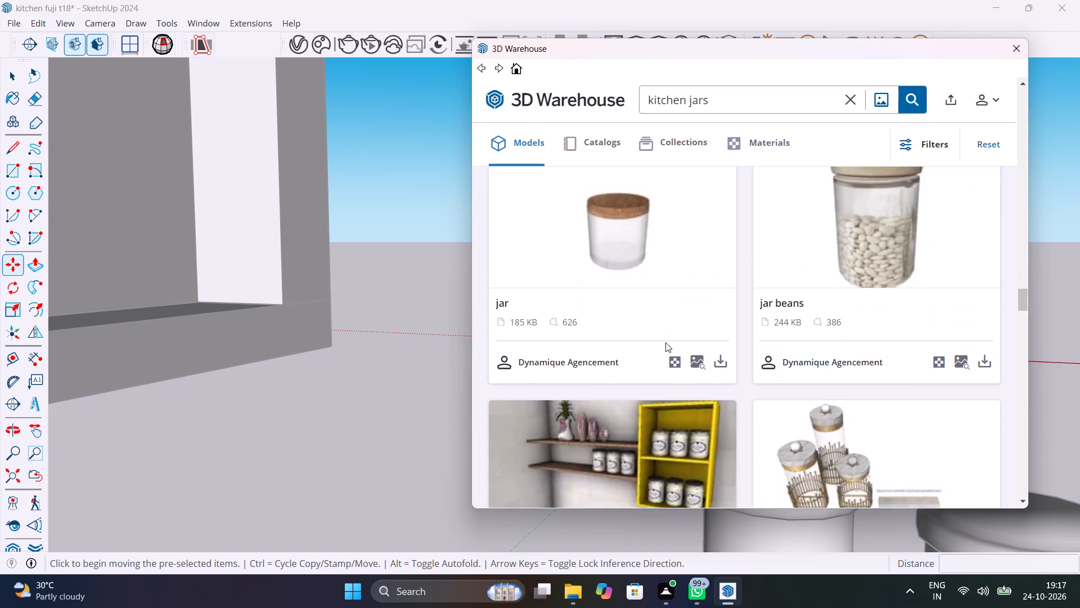
scroll(665, 342, "down", 8)
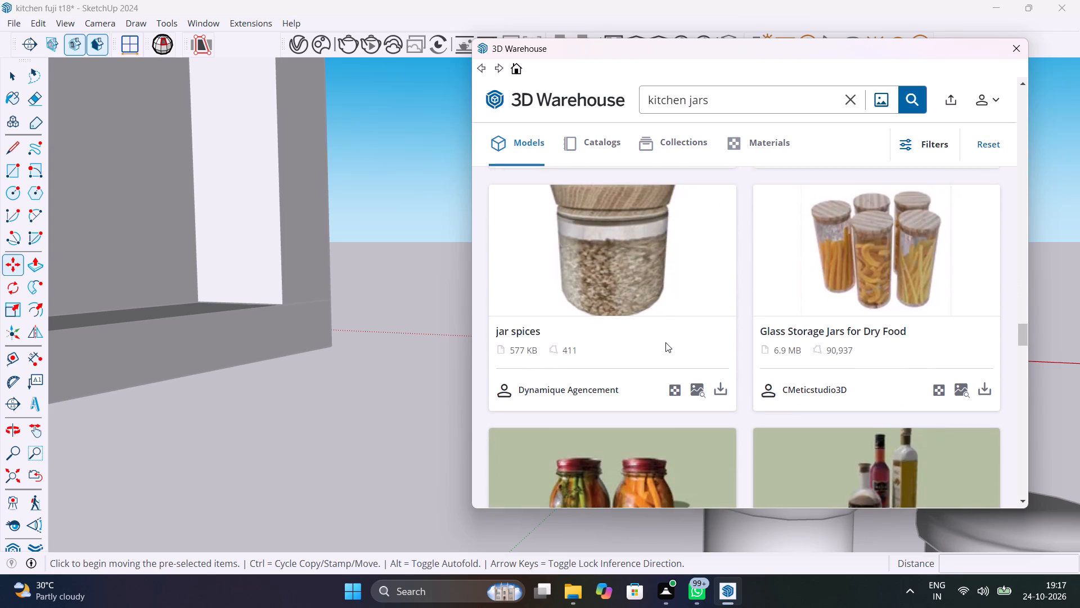
scroll(665, 342, "down", 11)
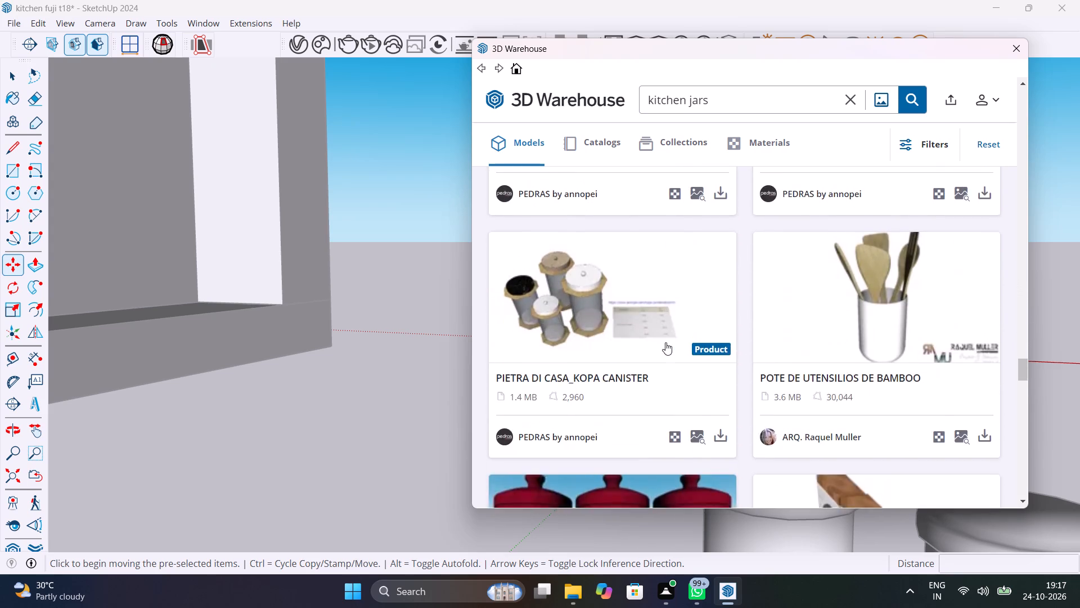
scroll(665, 342, "down", 10)
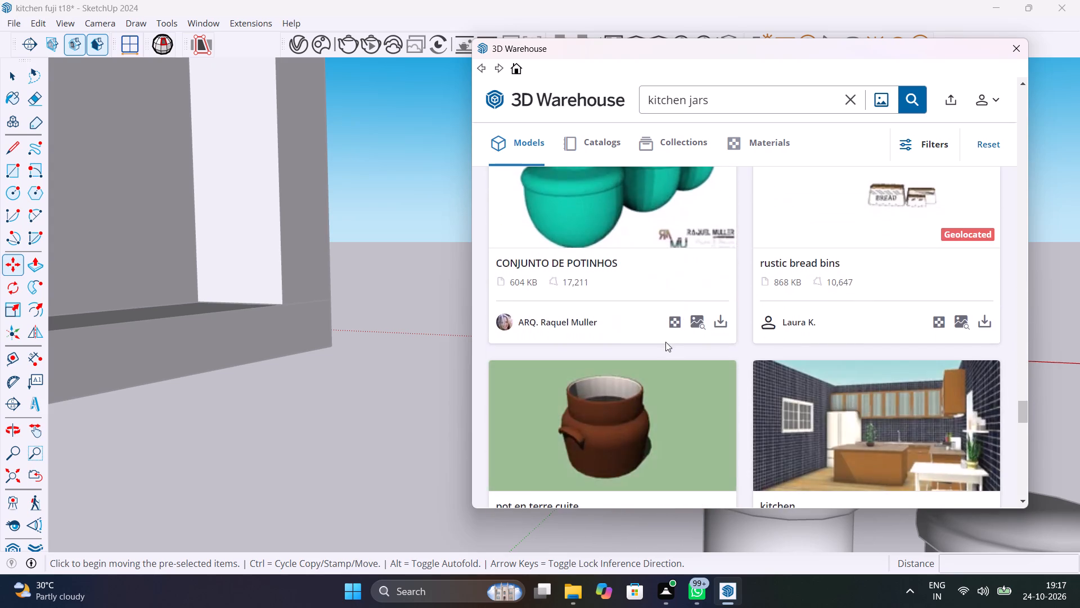
scroll(665, 342, "down", 8)
scroll(665, 342, "up", 8)
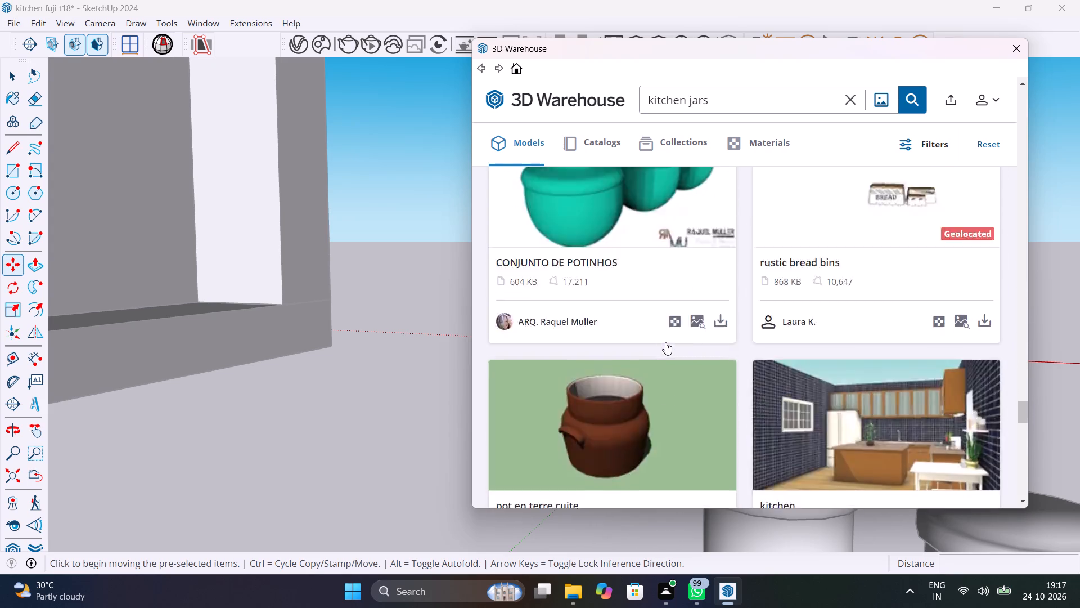
scroll(665, 342, "up", 20)
scroll(665, 342, "up", 1)
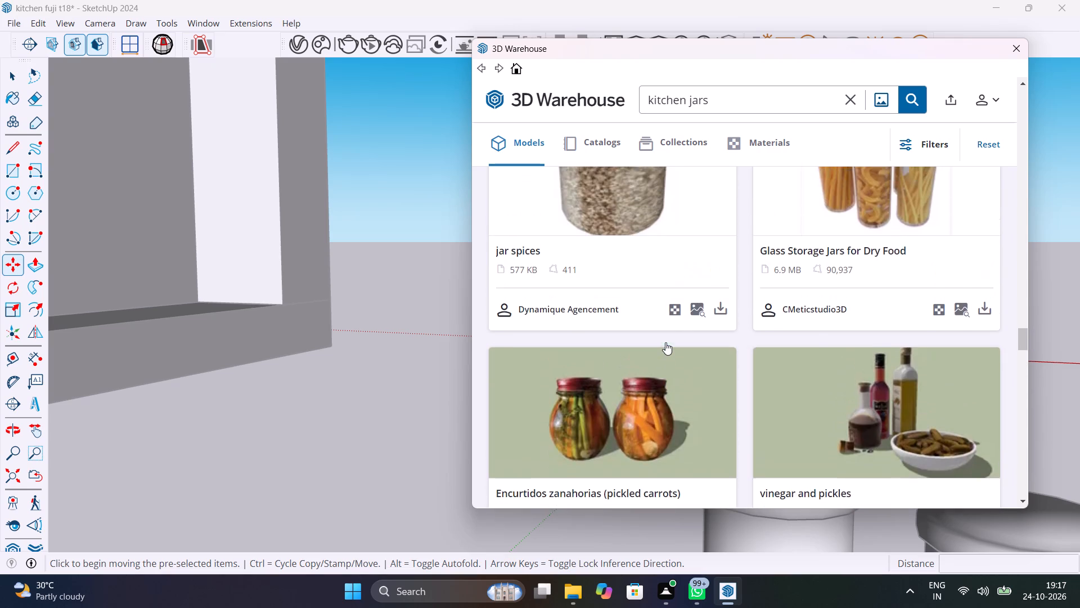
scroll(665, 342, "up", 5)
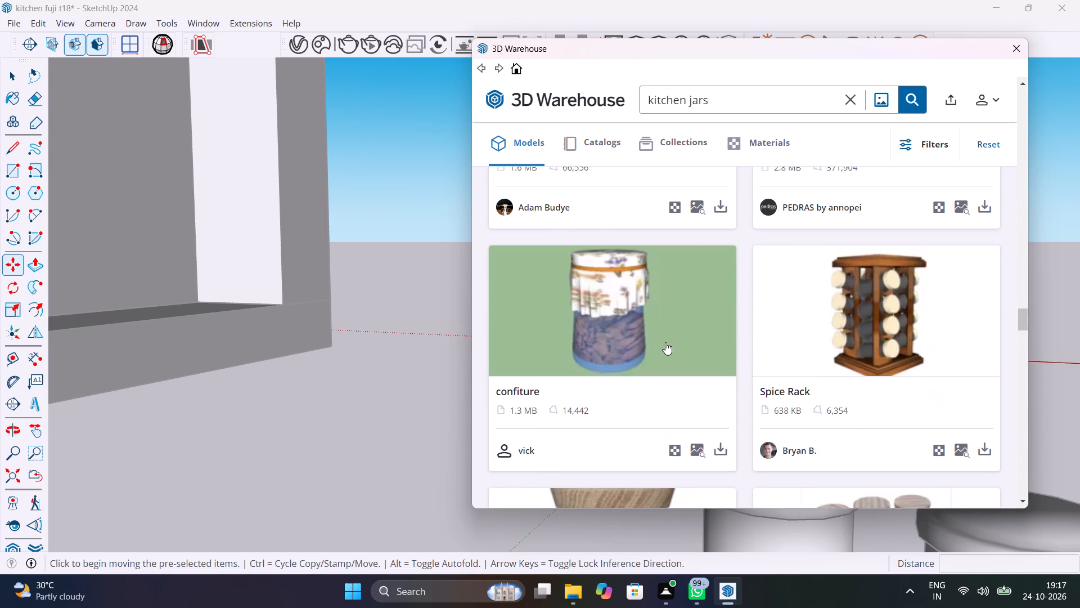
scroll(665, 342, "up", 7)
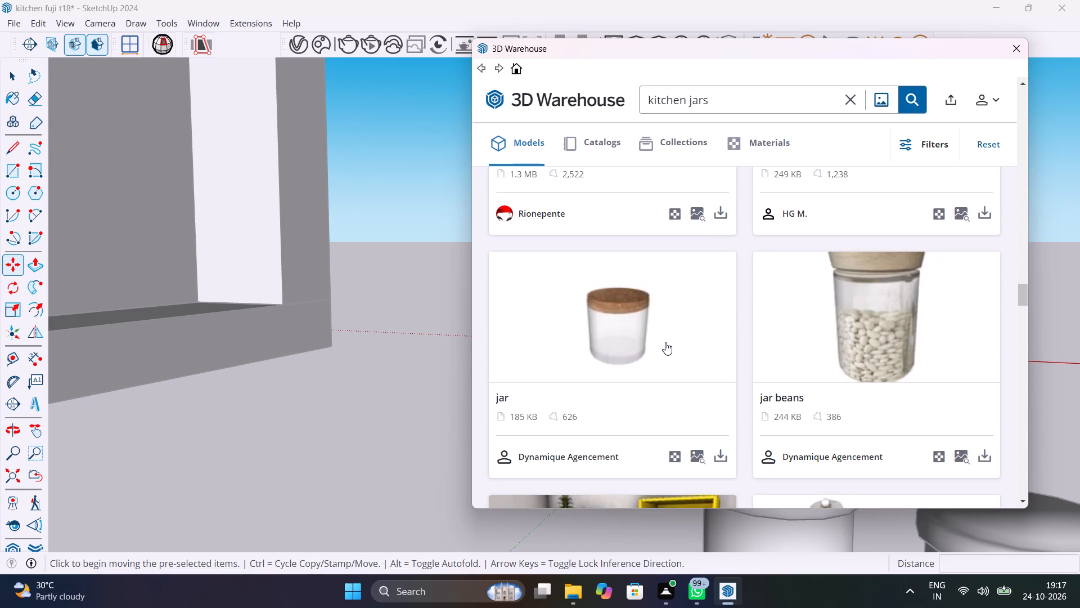
Load the jar beans model from 3D Warehouse and place it on the tall open unit's second-lowest shelf.
left_click(984, 455)
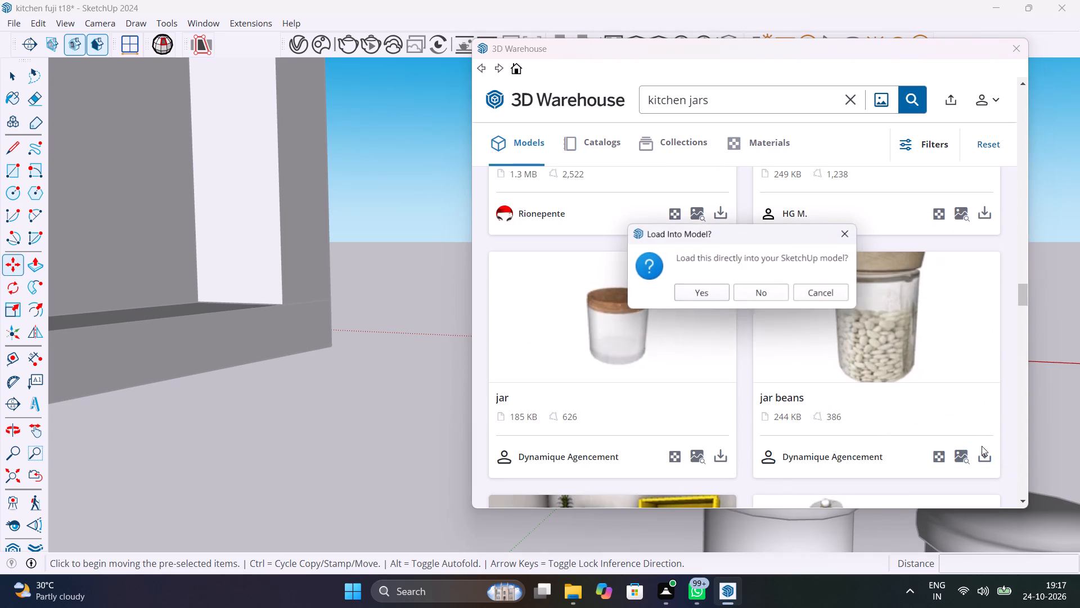
left_click(705, 291)
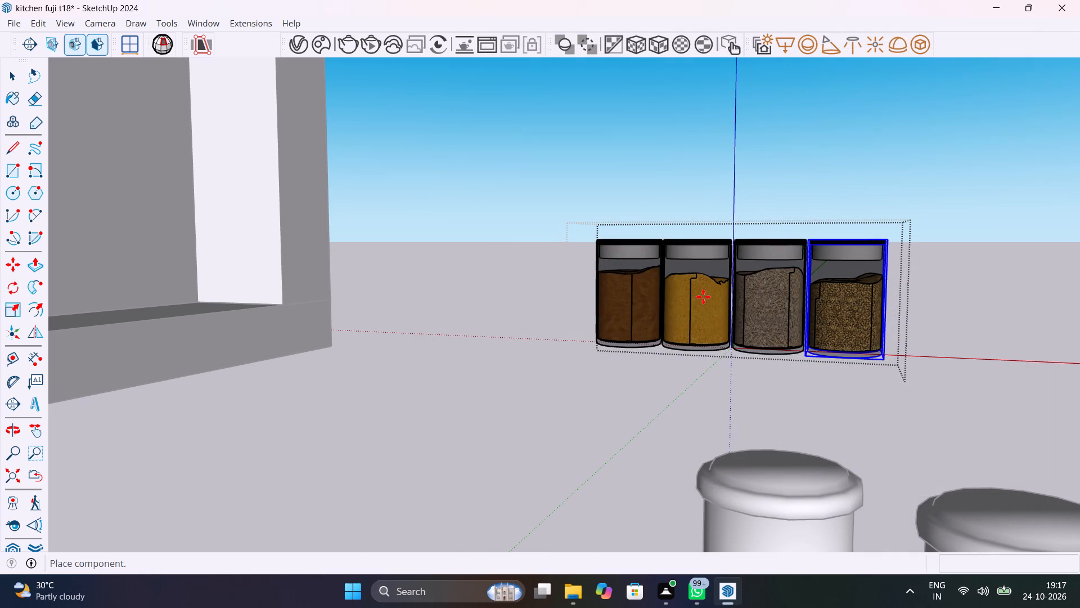
scroll(718, 352, "down", 3)
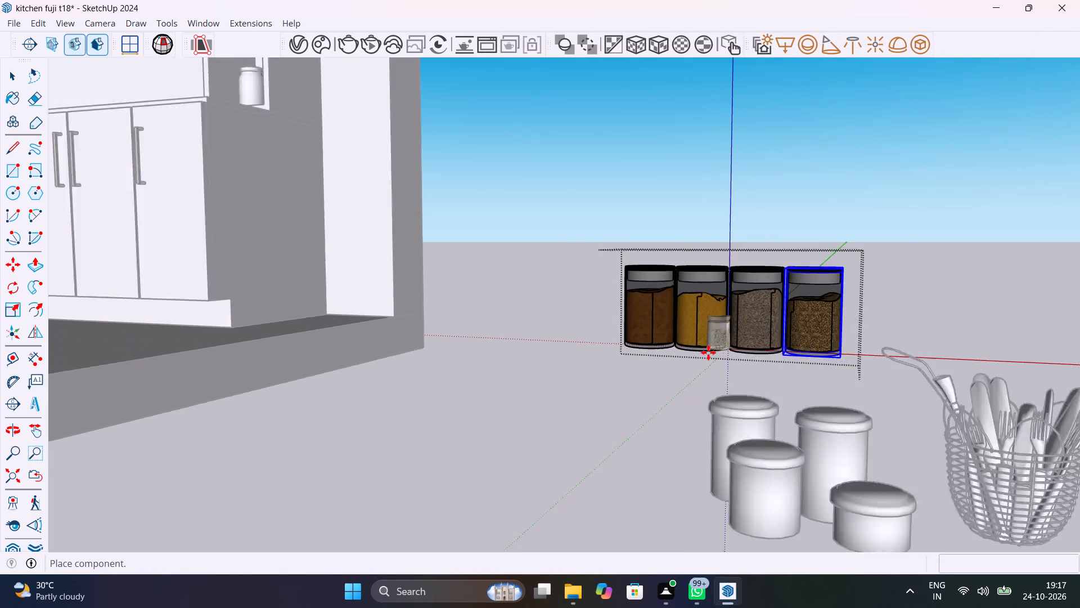
scroll(708, 352, "down", 15)
middle_click_drag(604, 308, 652, 345)
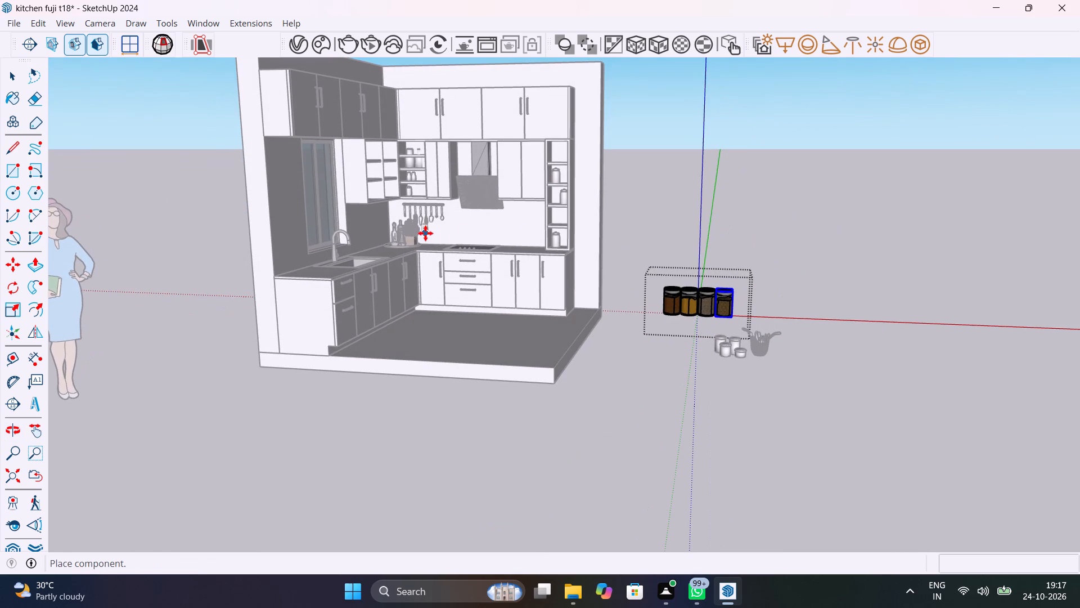
middle_click_drag(425, 233, 564, 317)
scroll(714, 316, "up", 10)
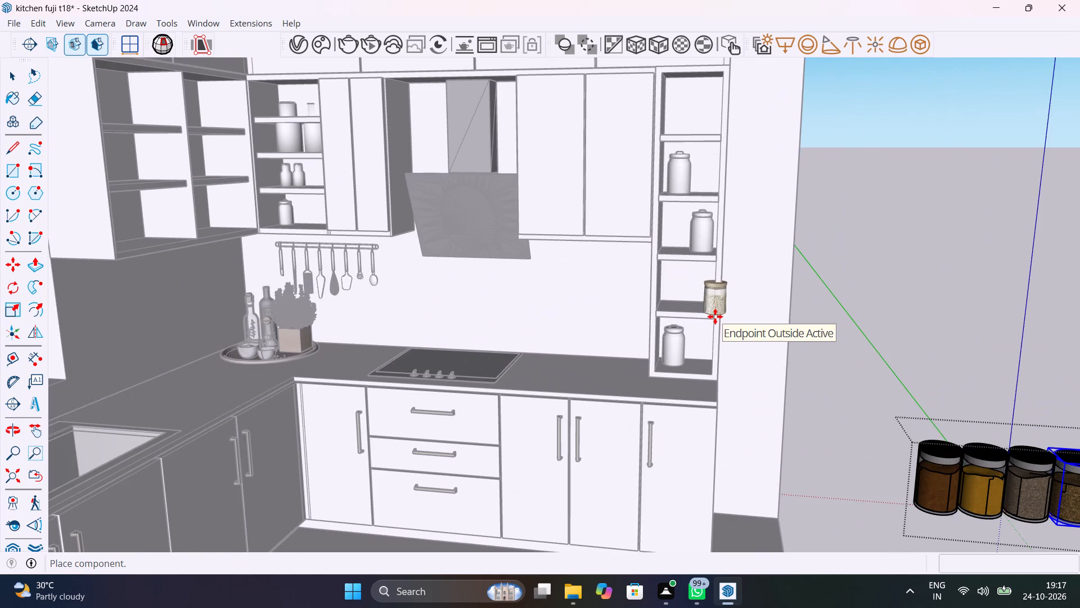
middle_click_drag(551, 285, 609, 358)
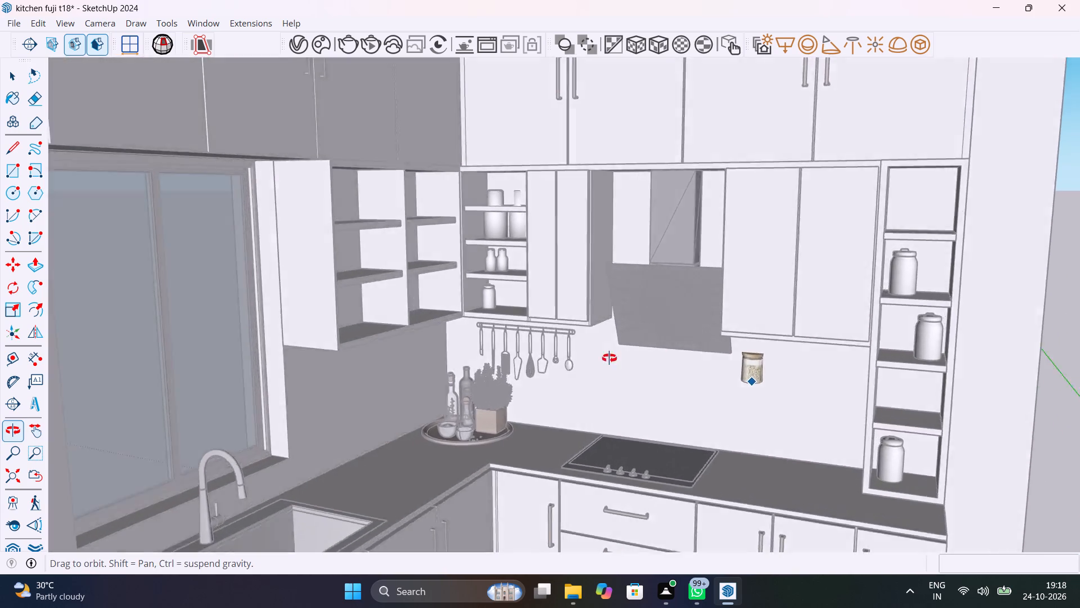
middle_click_drag(609, 358, 470, 360)
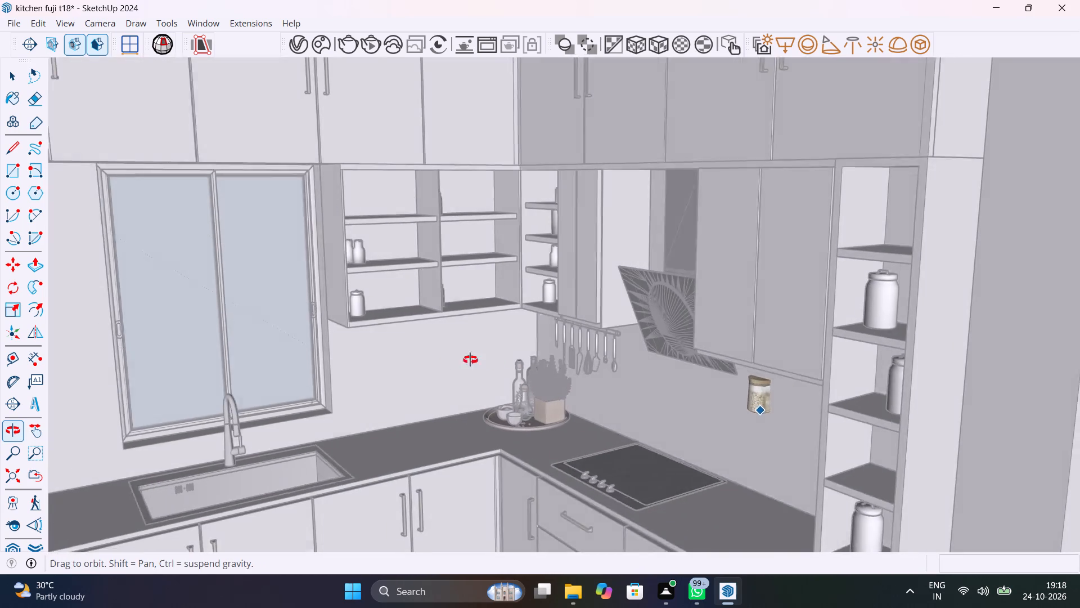
middle_click_drag(470, 360, 449, 361)
scroll(403, 302, "up", 4)
scroll(514, 332, "down", 5)
scroll(636, 367, "down", 1)
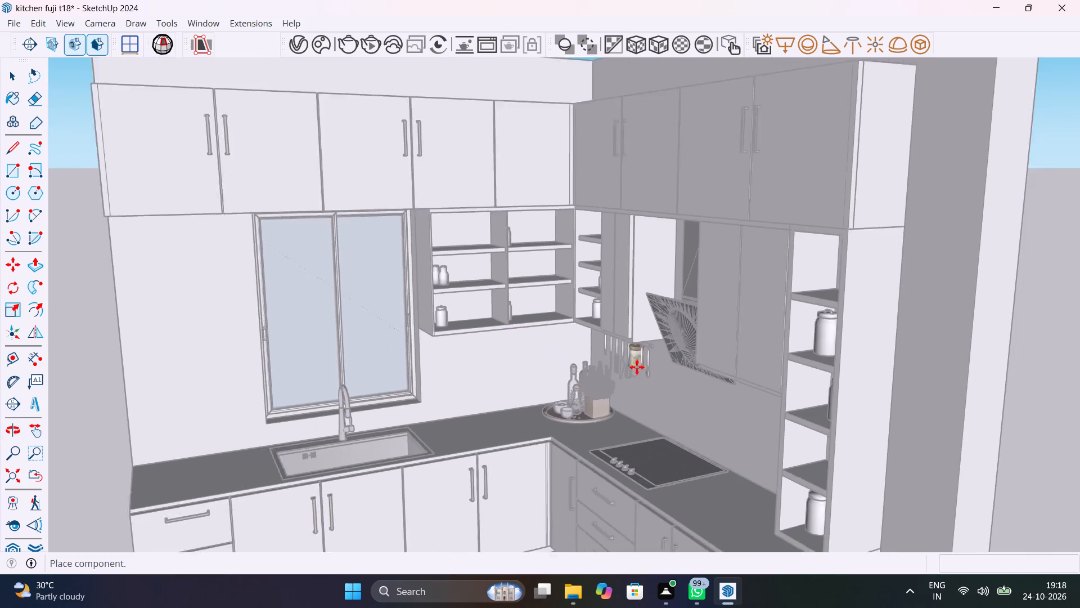
scroll(637, 367, "down", 1)
middle_click_drag(668, 386, 835, 392)
scroll(817, 425, "up", 9)
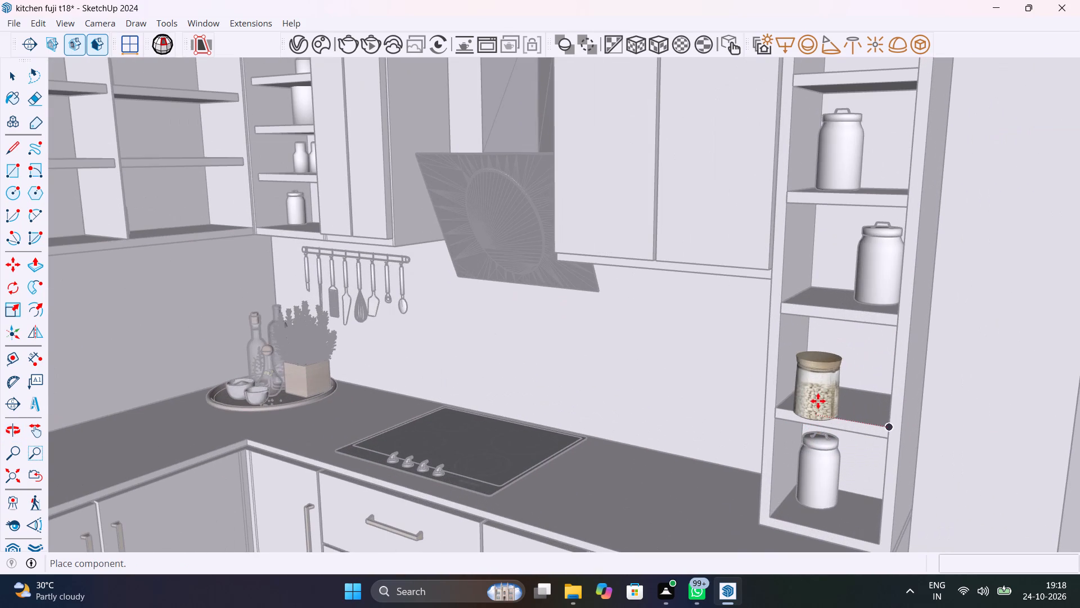
left_click(829, 394)
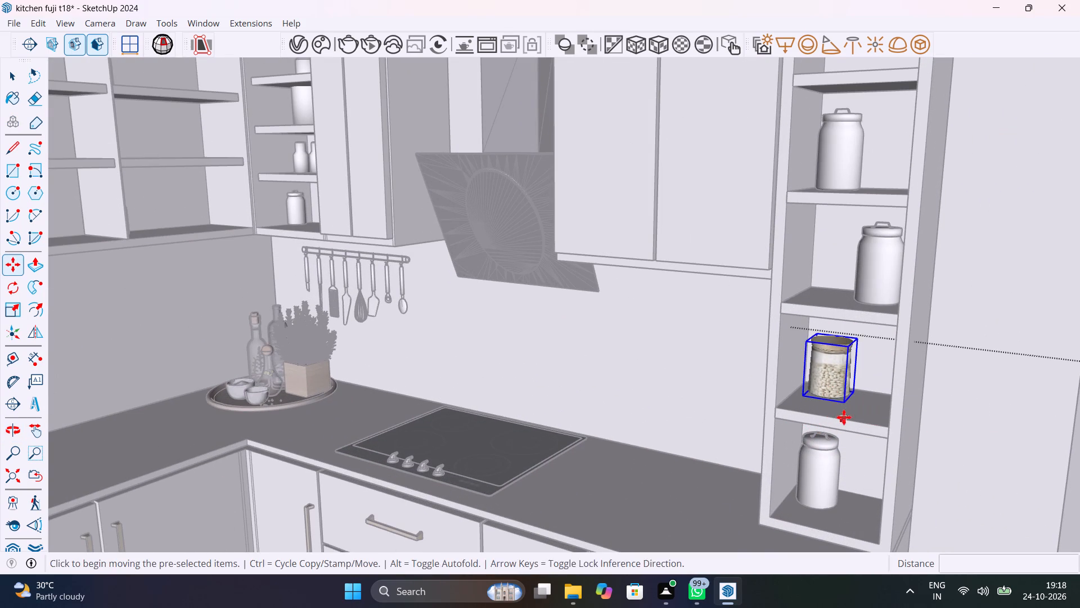
Copy the bean jar onto the bottom shelf of the corner cabinet beside the hood, next to the white lidded jar.
left_click(808, 395)
scroll(654, 385, "down", 2)
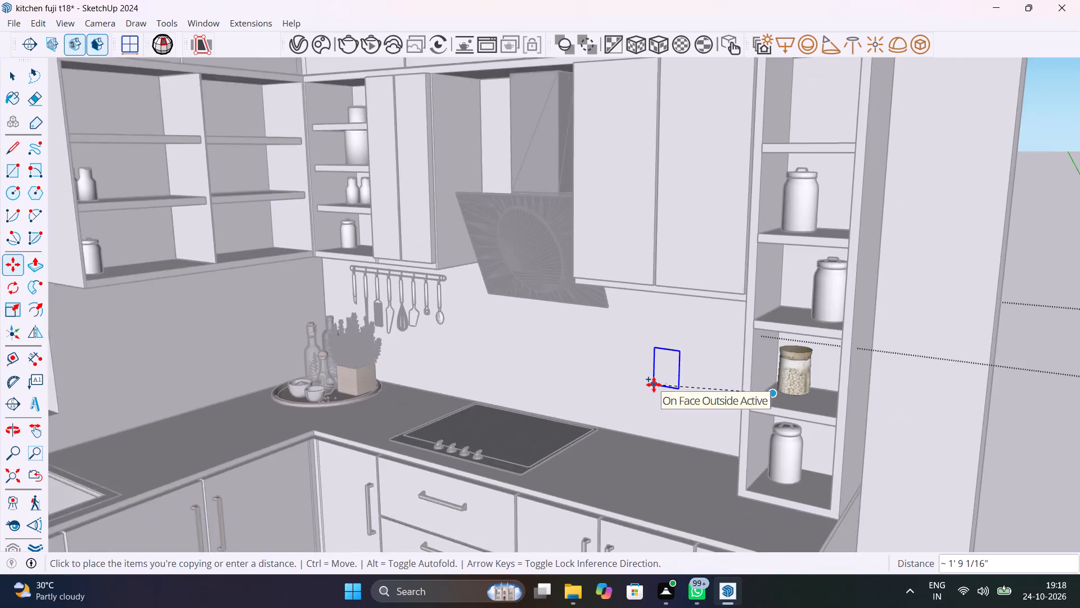
scroll(654, 385, "down", 1)
middle_click_drag(551, 361, 813, 402, "shift")
scroll(629, 297, "up", 7)
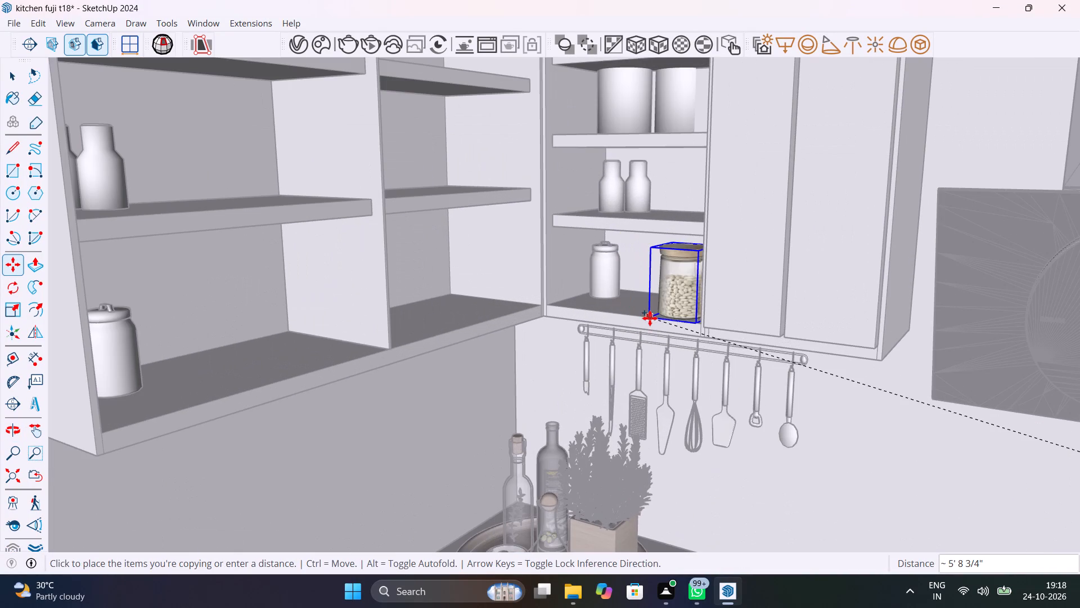
left_click(634, 306)
Copy the bean jar onto the window-wall cabinet's bottom shelf, in the bay nearer the corner beside the white jar.
scroll(658, 362, "down", 5)
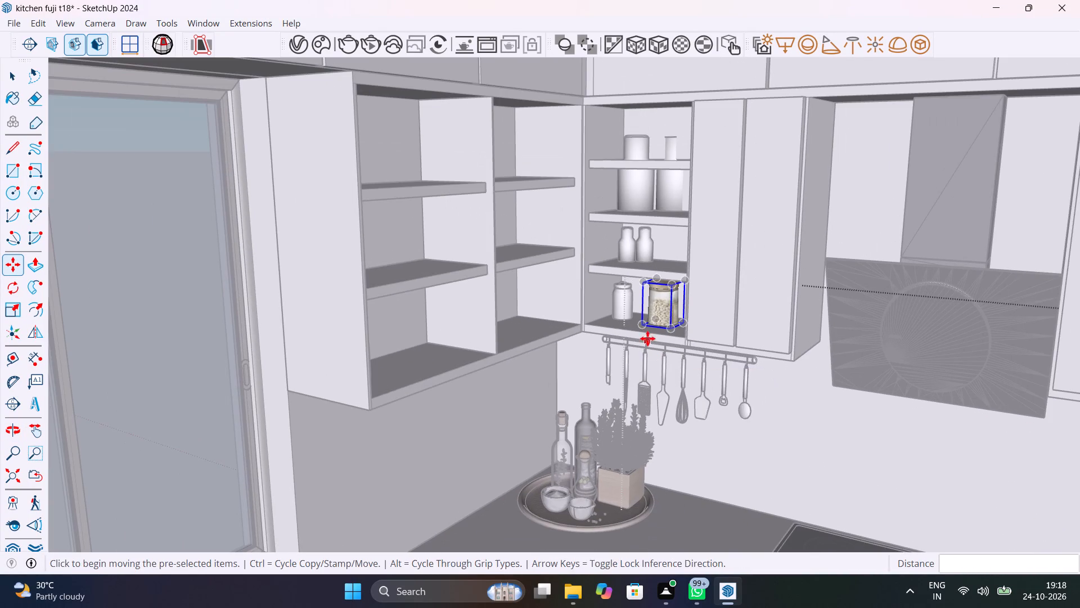
left_click(646, 327)
middle_click_drag(399, 369, 160, 380)
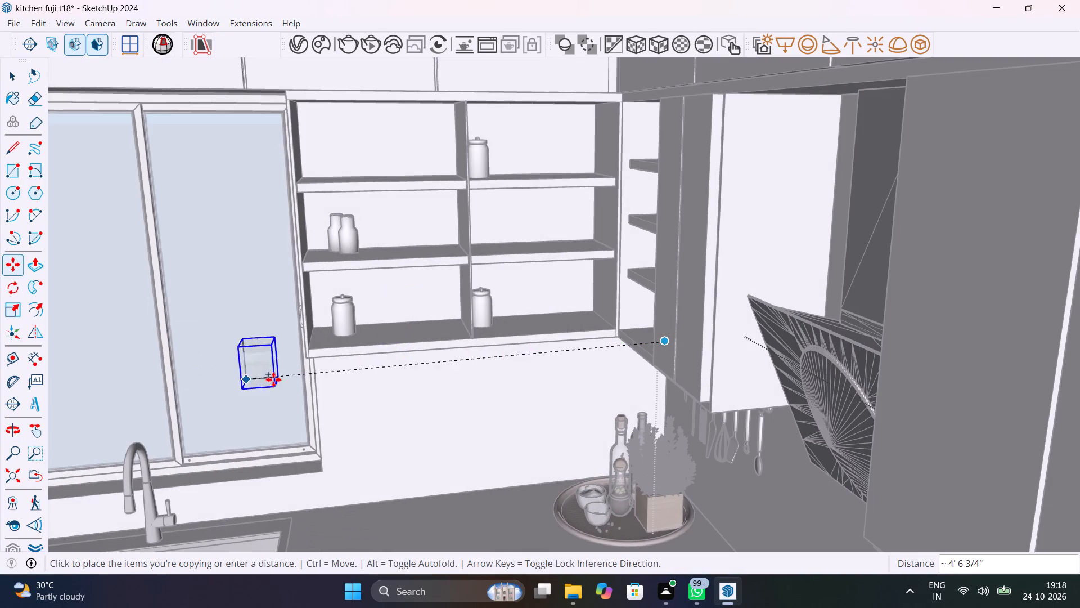
left_click(506, 320)
Copy the bean jar onto the window-wall cabinet's middle shelf, in the window-side bay beside the two white bottles.
left_click(506, 320)
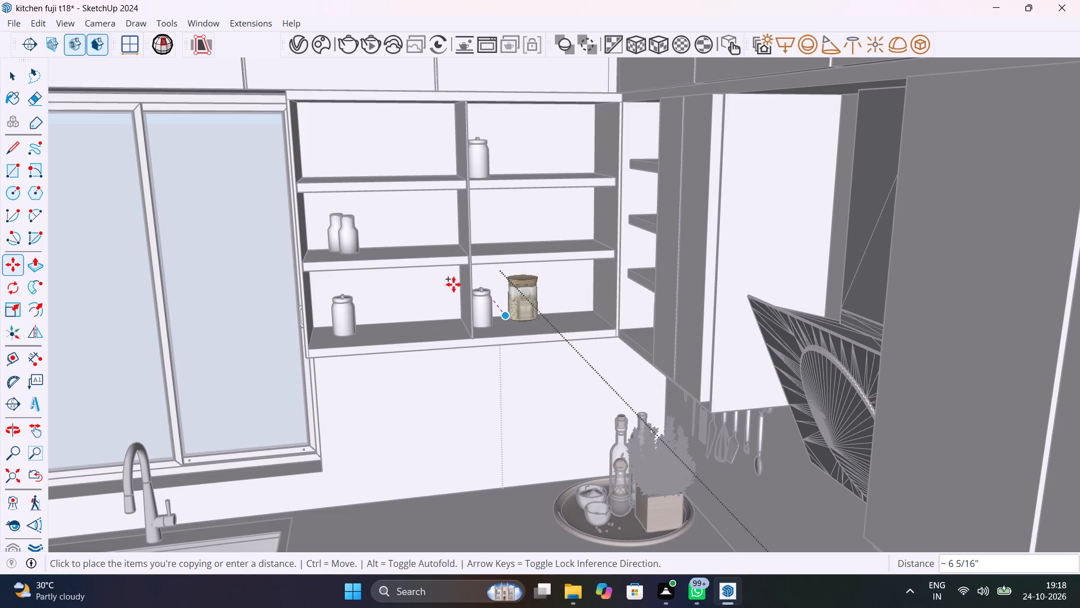
scroll(367, 244, "up", 9)
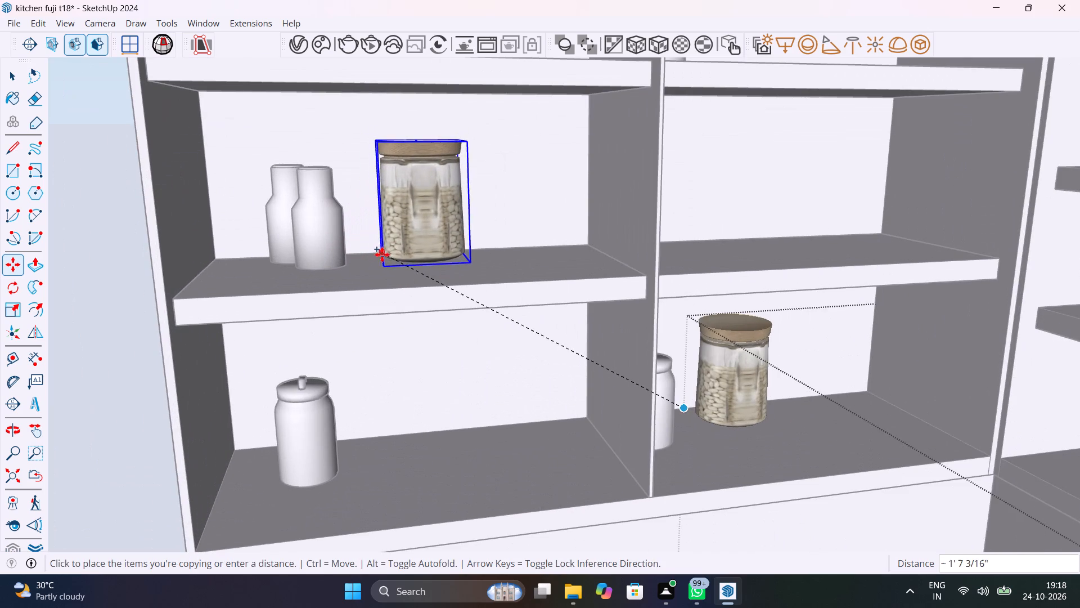
middle_click_drag(397, 267, 508, 255)
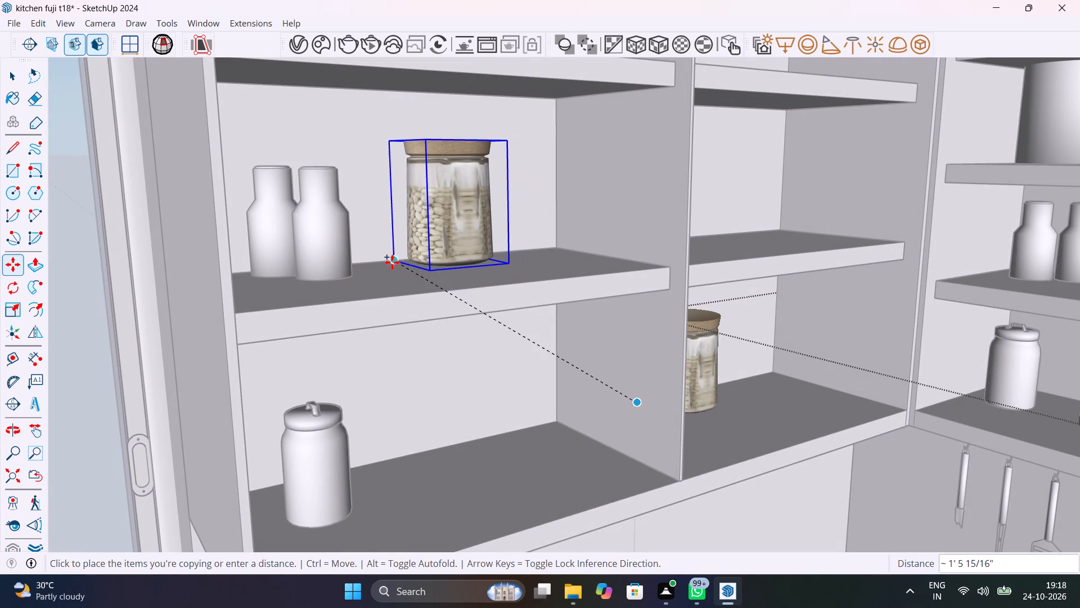
left_click(393, 262)
scroll(534, 389, "down", 20)
scroll(534, 389, "down", 10)
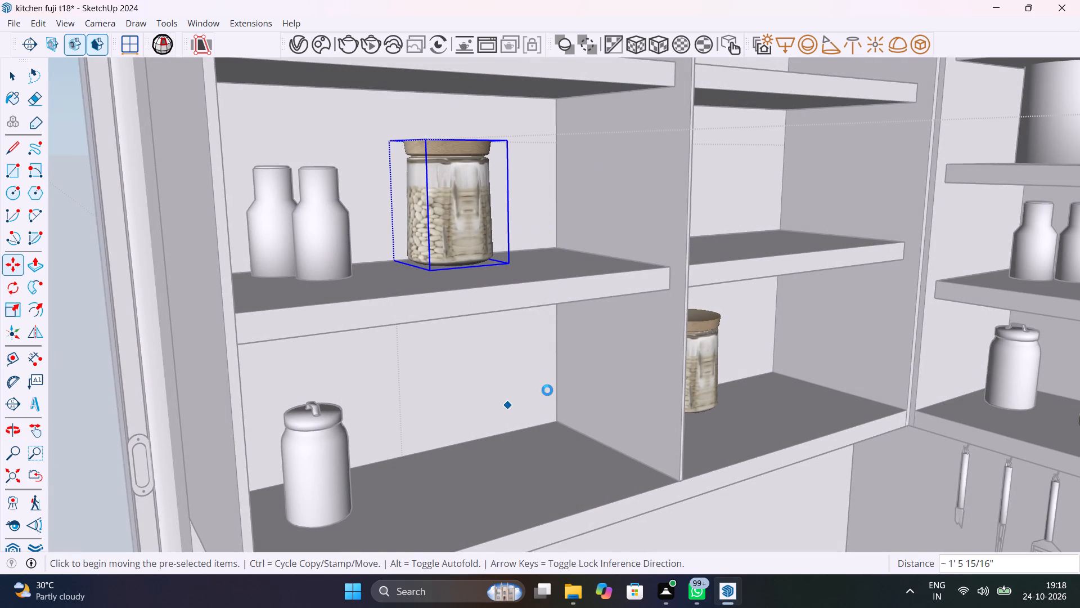
scroll(547, 390, "down", 3)
scroll(547, 390, "down", 20)
scroll(547, 390, "down", 14)
key("space")
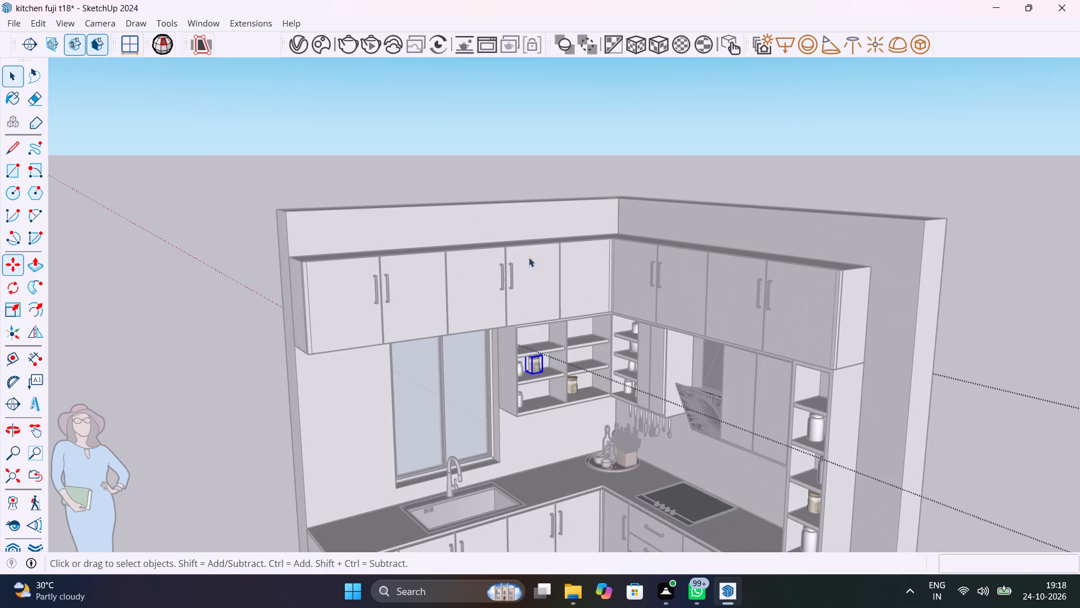
Clear the selection and save the kitchen model.
left_click(677, 151)
key("ctrl+s")
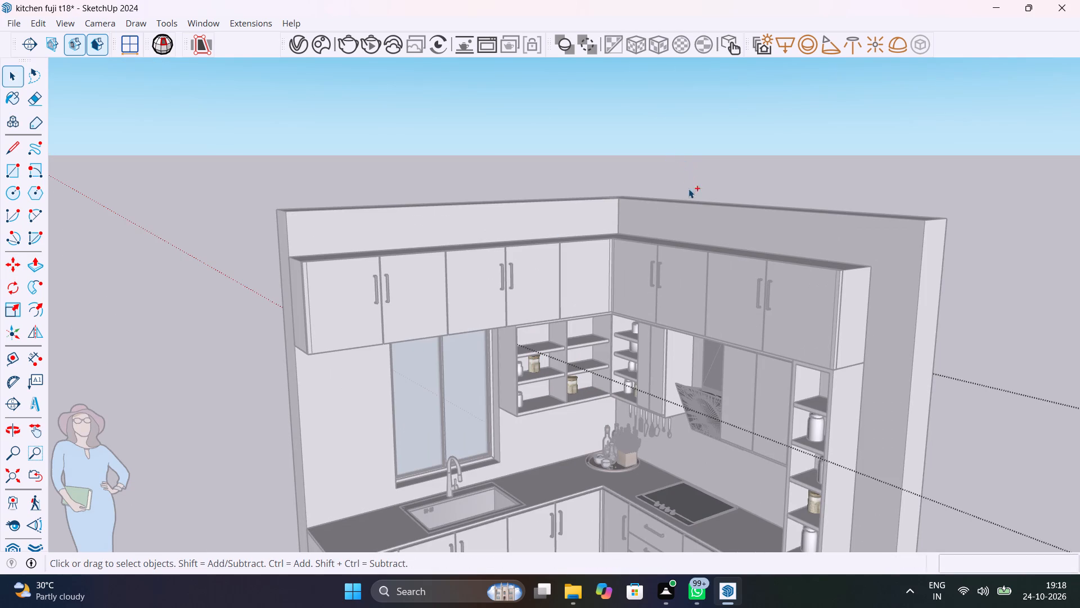
Scale the group containing the four spice jars down uniformly to a factor of about 0.77.
left_click(793, 183)
scroll(793, 182, "down", 5)
middle_click_drag(835, 347, 794, 338, "shift")
left_click(791, 390)
scroll(791, 391, "up", 4)
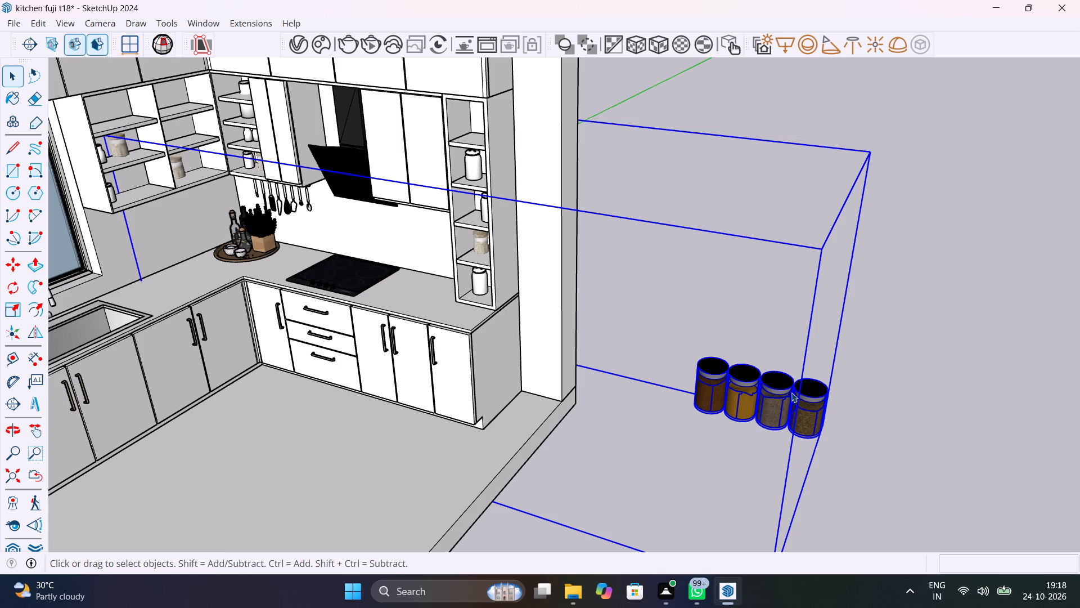
key("s")
left_click(868, 151)
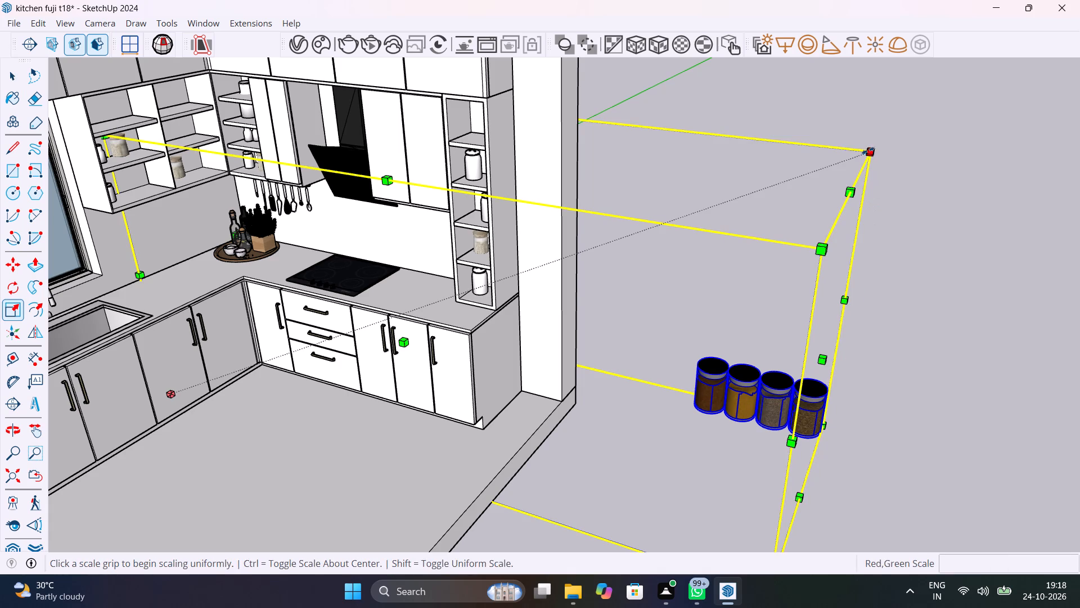
left_click(724, 359)
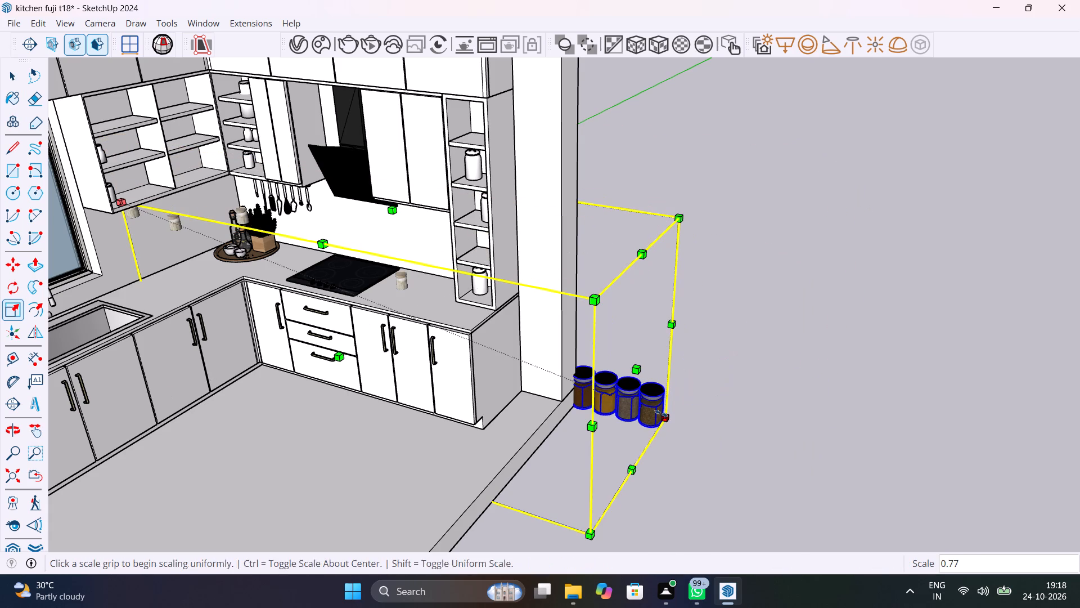
Move the spice jar group about 13' 8" away from the kitchen into open space.
key("m")
left_click(666, 423)
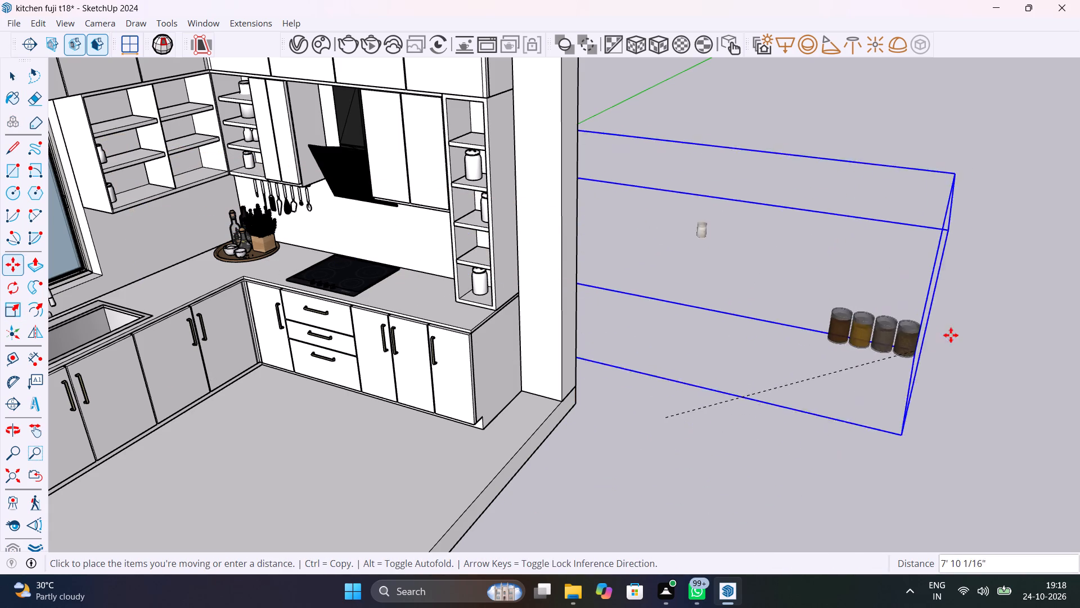
left_click(975, 278)
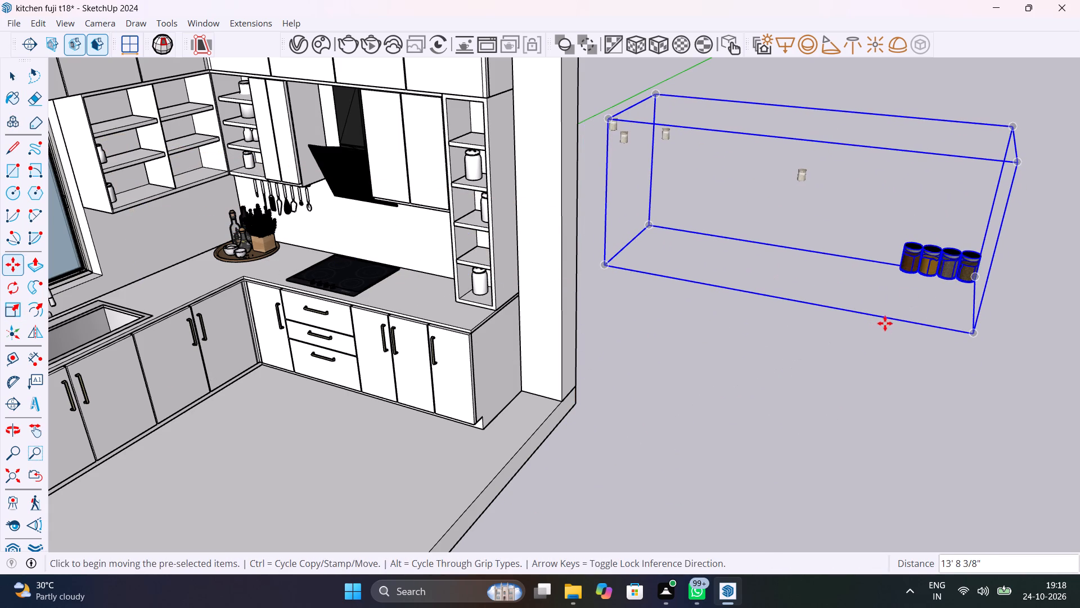
key("space")
right_click(967, 319)
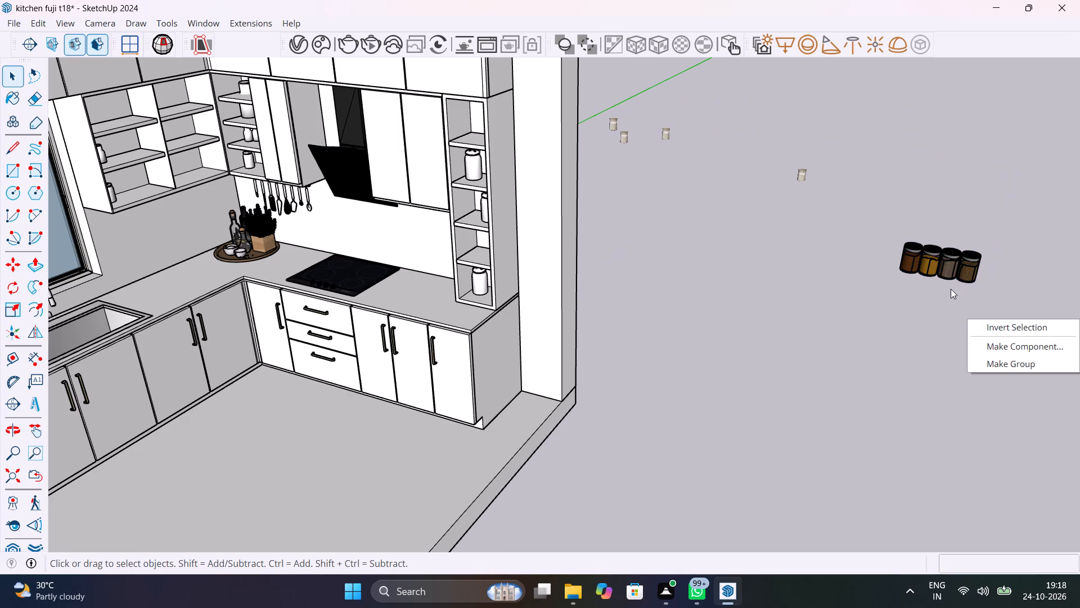
Scale the spice jar group down uniformly a second time, to less than half its size.
left_click(959, 261)
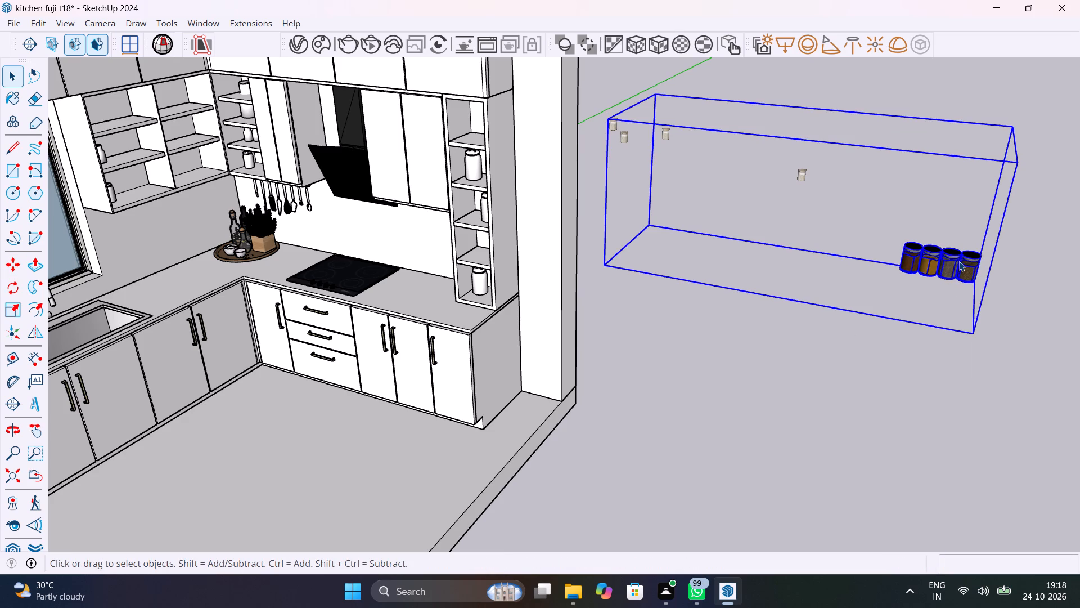
key("s")
left_click(656, 94)
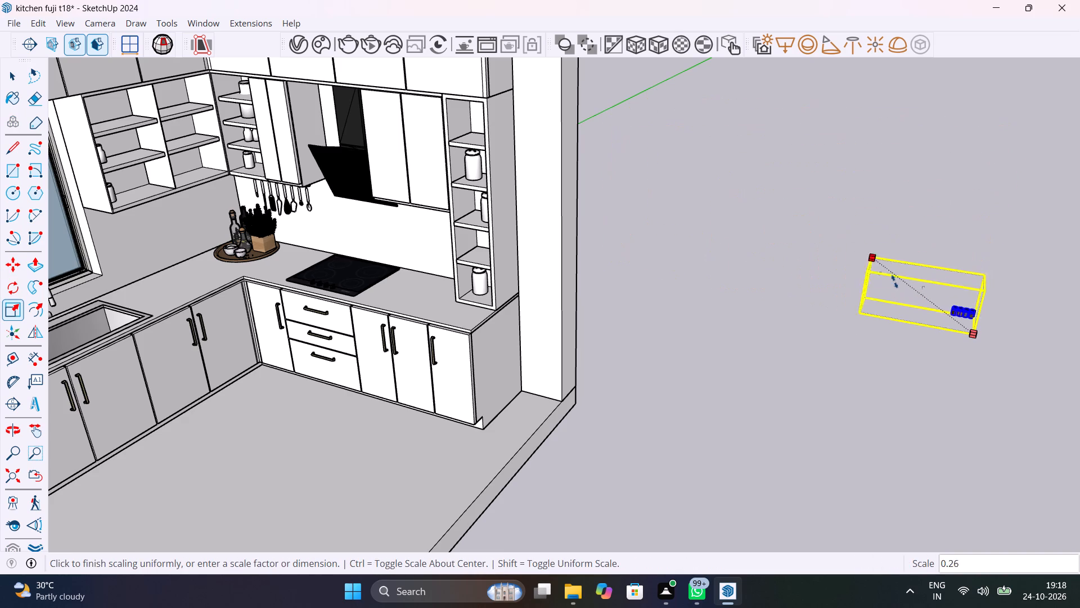
left_click(838, 247)
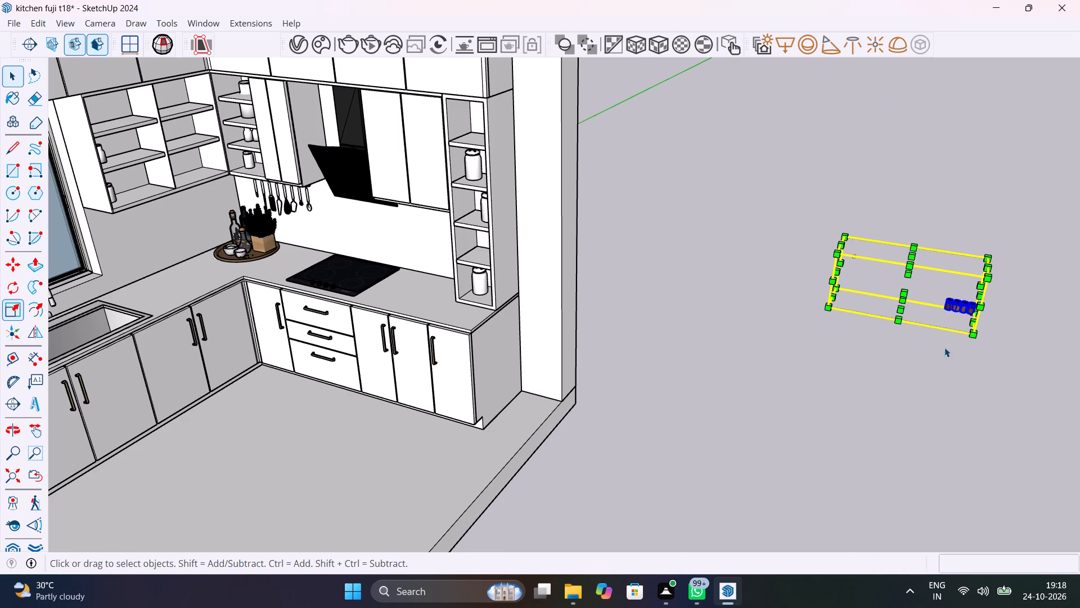
key("space")
Reposition the reduced spice jar group on open ground in front of the kitchen's tall open unit.
left_click(962, 307)
left_click(951, 408)
left_click(973, 312)
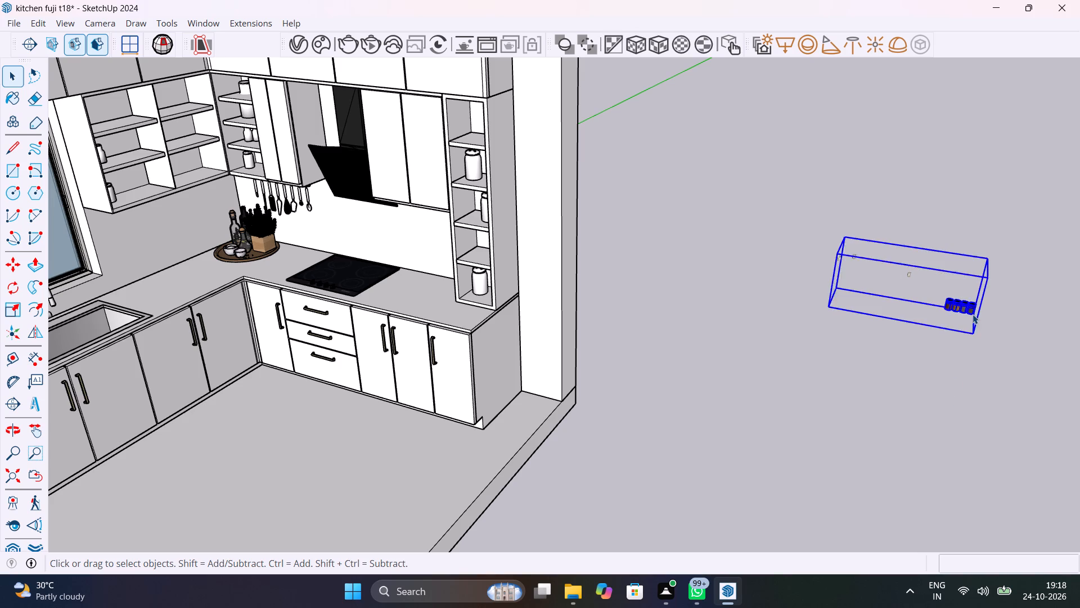
scroll(973, 314, "up", 8)
key("m")
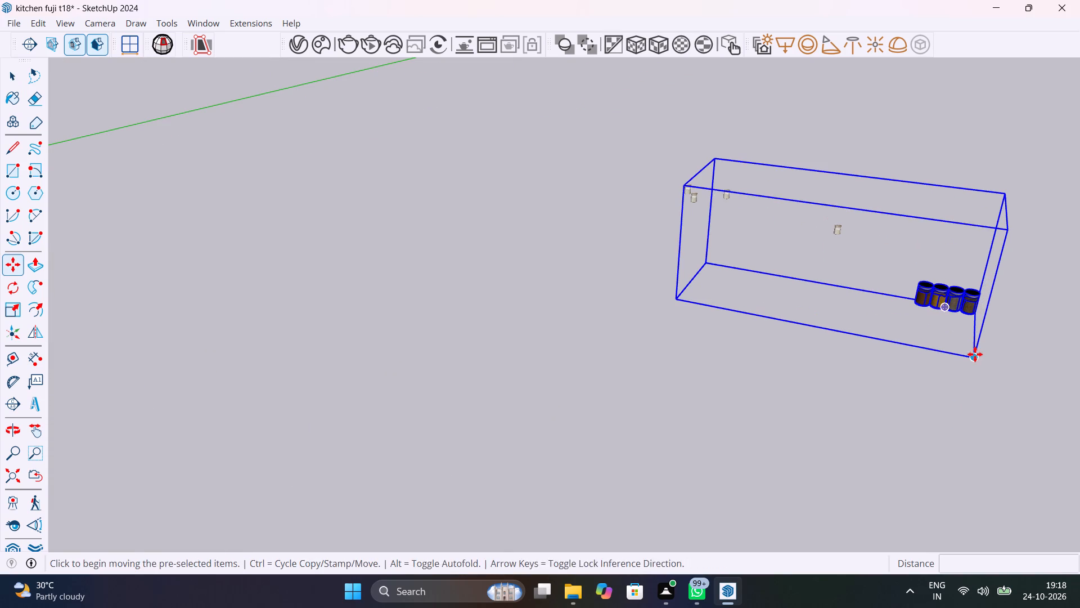
left_click(975, 354)
scroll(462, 332, "down", 20)
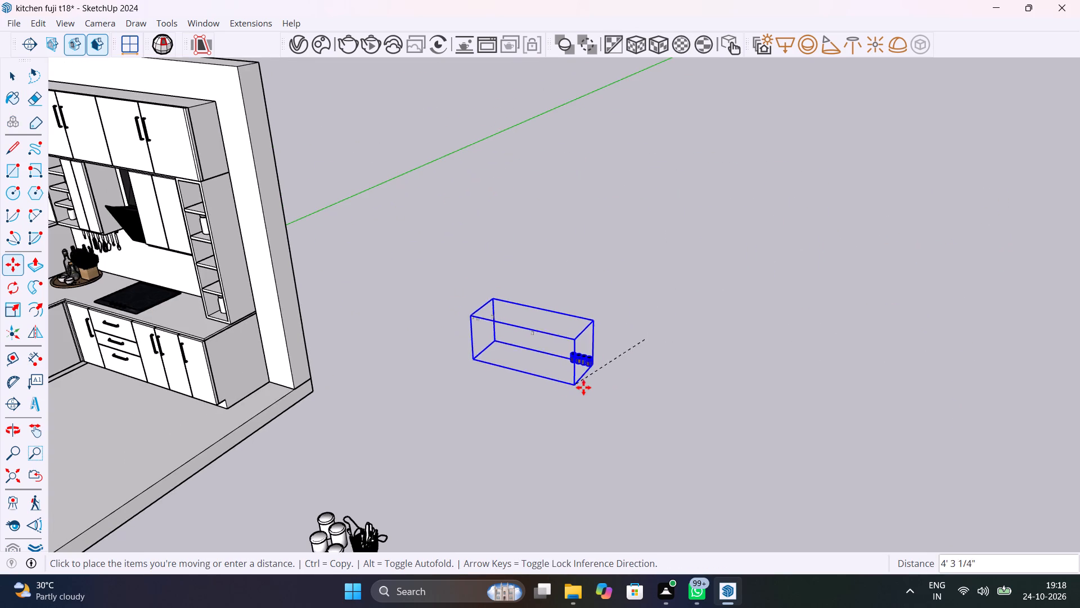
left_click(588, 387)
Rotate the spice jar group horizontally by about 85 degrees.
key("q")
left_click(590, 401)
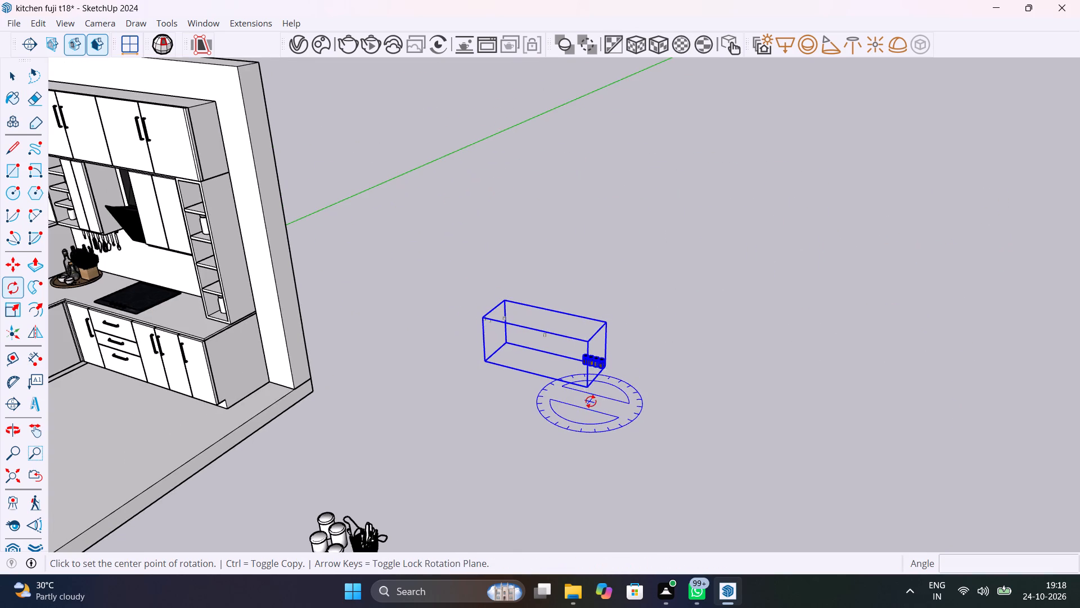
left_click(637, 397)
left_click(571, 324)
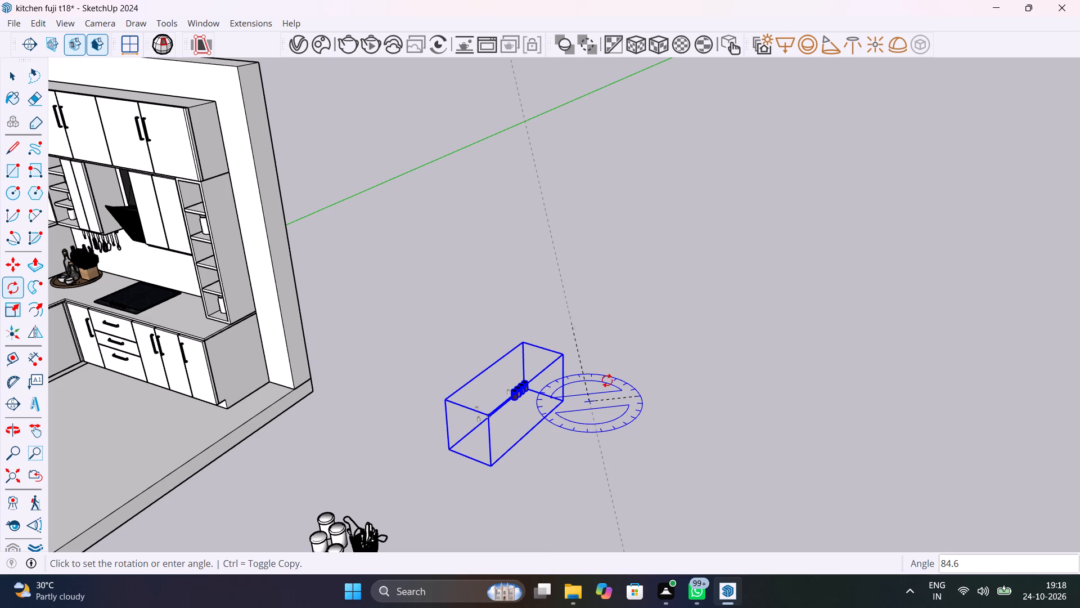
key("space")
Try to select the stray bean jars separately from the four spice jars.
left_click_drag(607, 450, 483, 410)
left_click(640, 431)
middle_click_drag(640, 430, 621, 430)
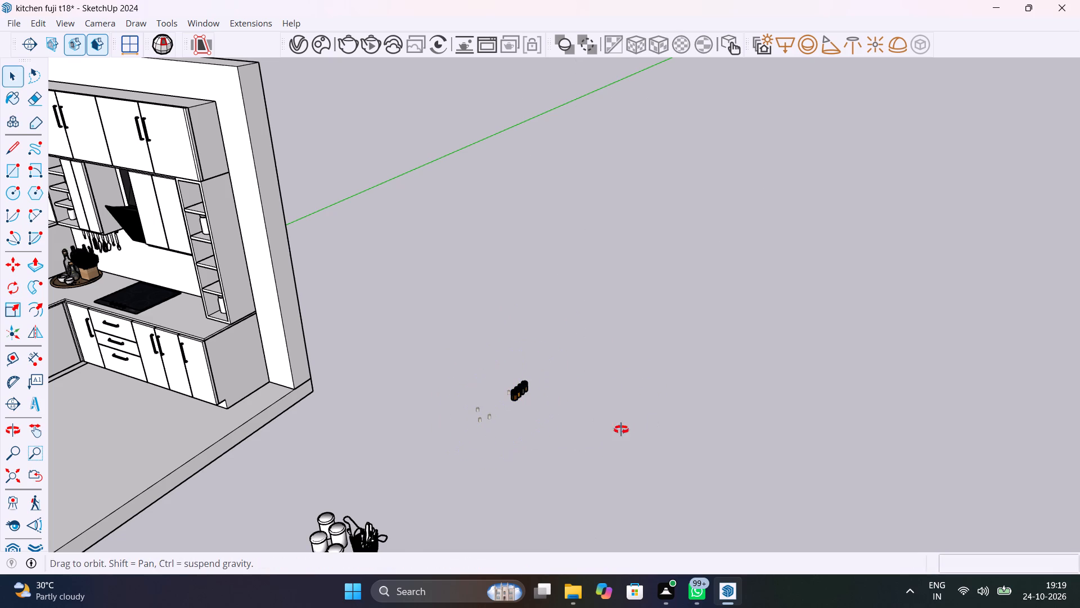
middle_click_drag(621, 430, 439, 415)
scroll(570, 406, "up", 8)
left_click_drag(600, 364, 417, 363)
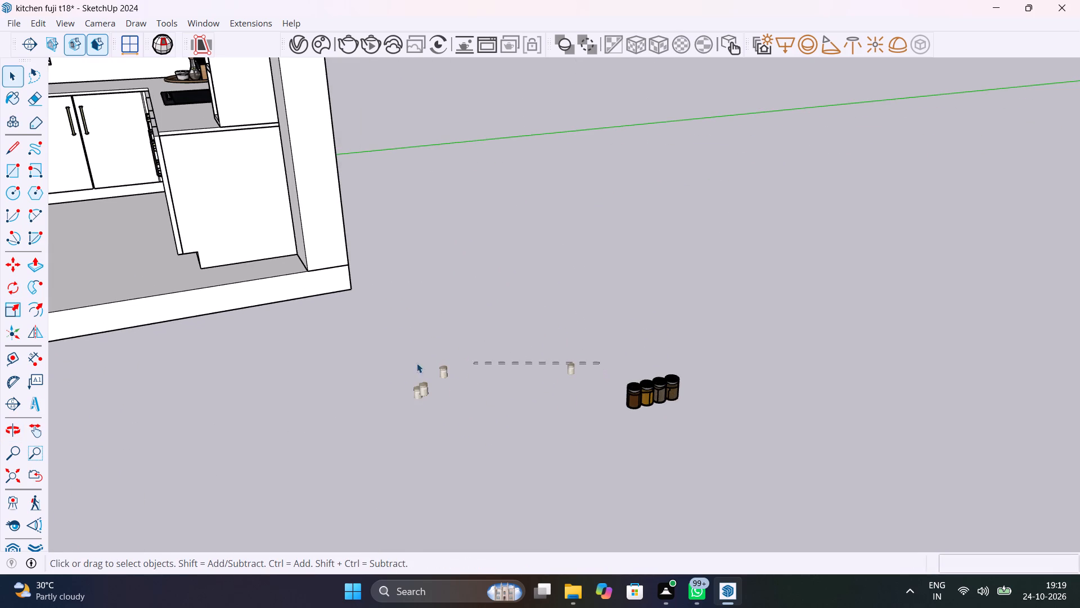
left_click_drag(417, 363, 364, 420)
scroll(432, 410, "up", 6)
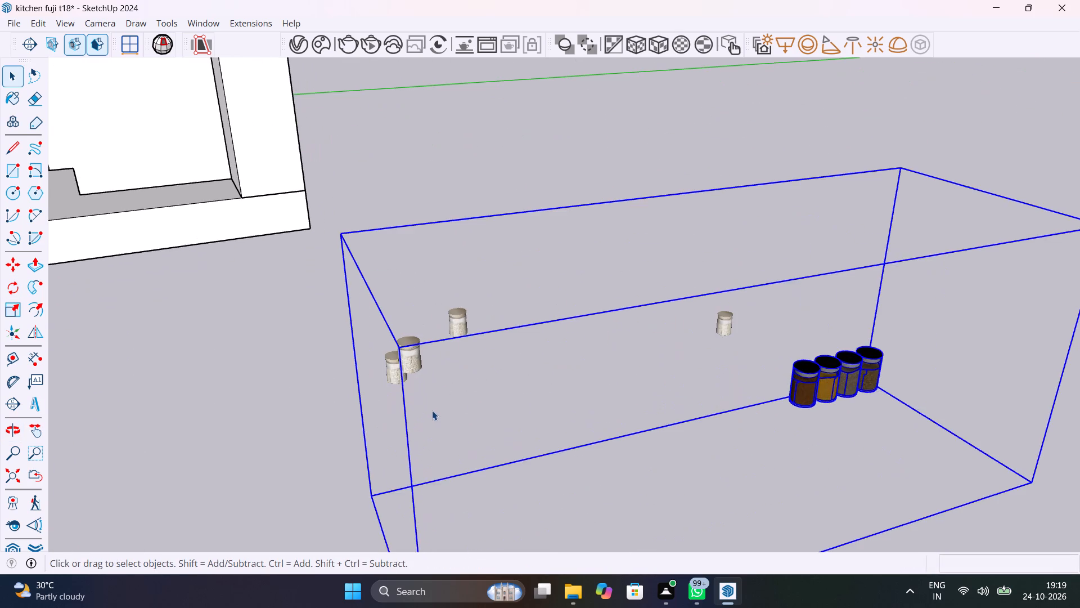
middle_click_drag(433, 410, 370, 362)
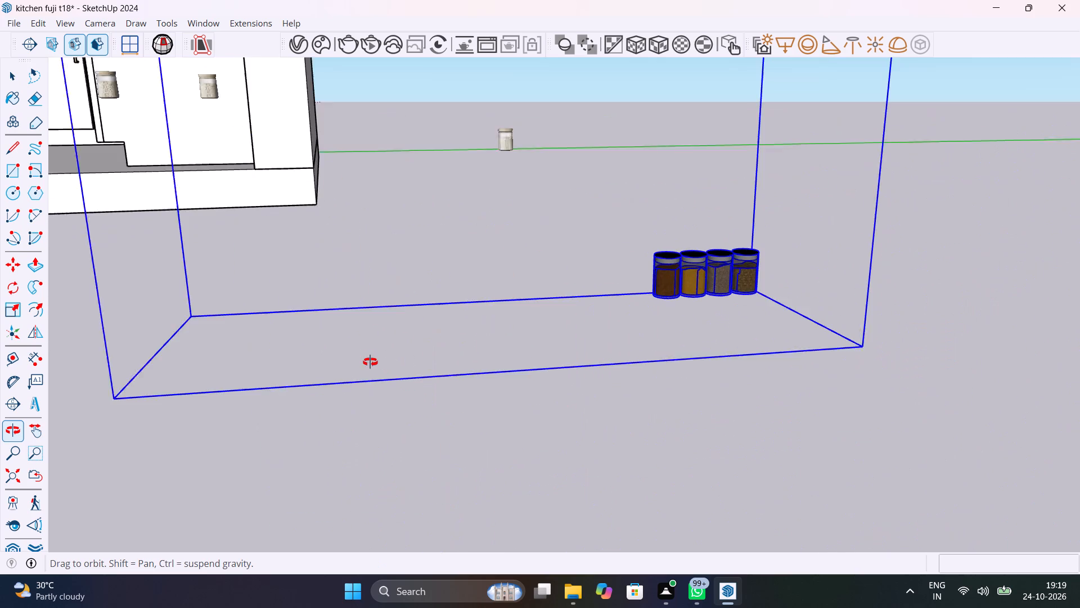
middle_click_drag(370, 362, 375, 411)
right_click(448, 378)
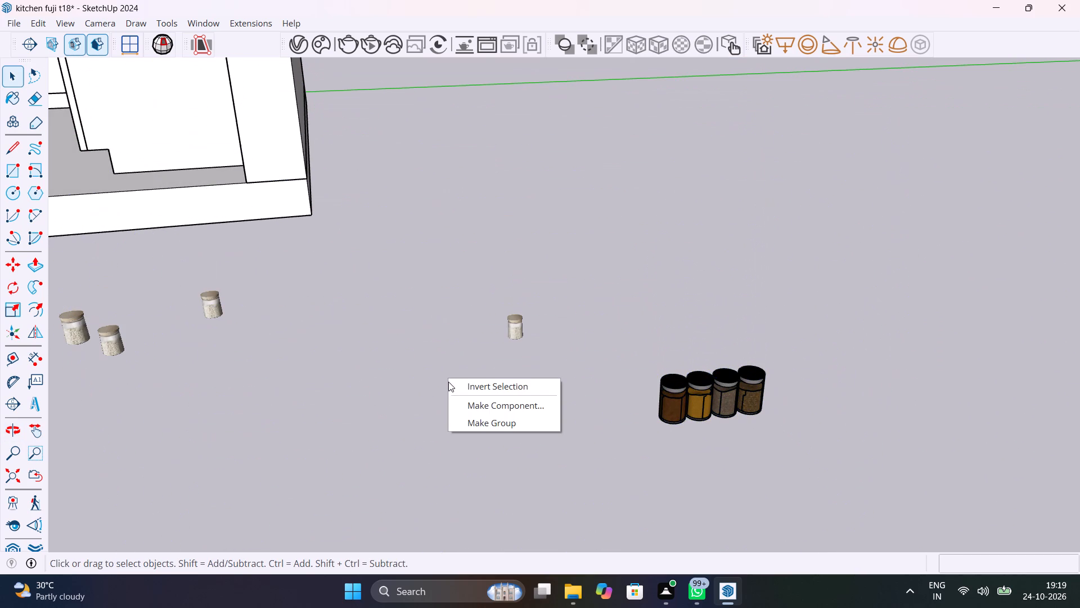
Explode the nested spice jar group until the spice jars and stray bean jars are separate objects.
left_click(689, 402)
right_click_drag(654, 564, 595, 607)
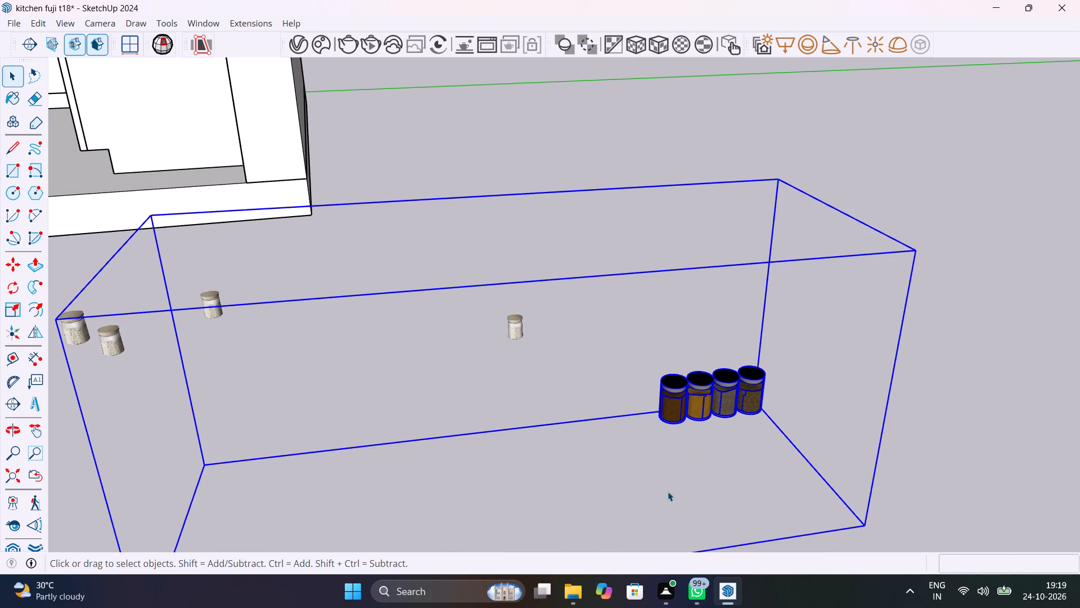
right_click(678, 418)
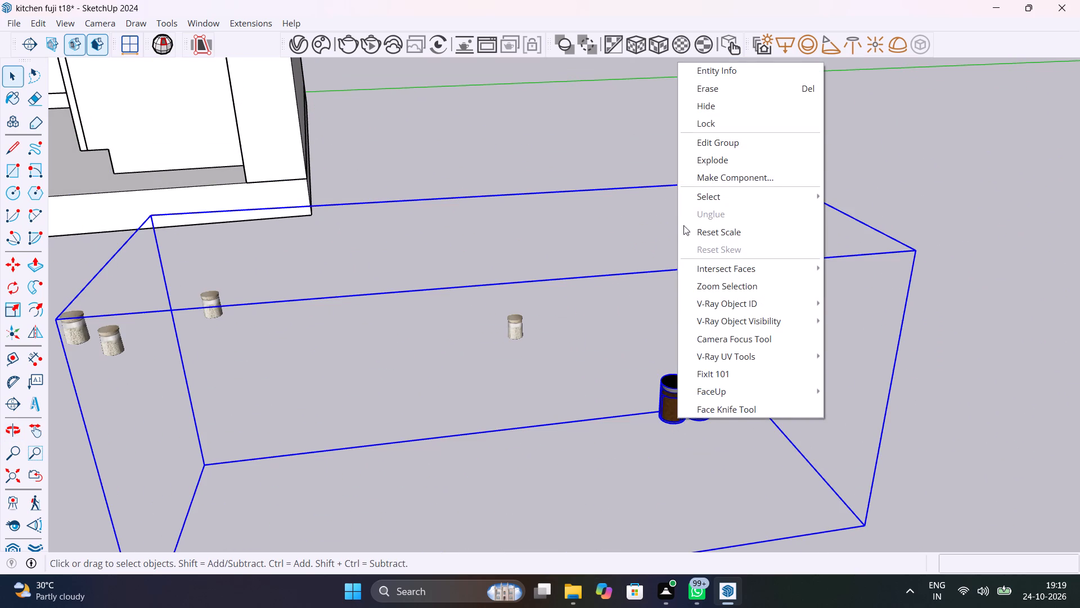
left_click(730, 158)
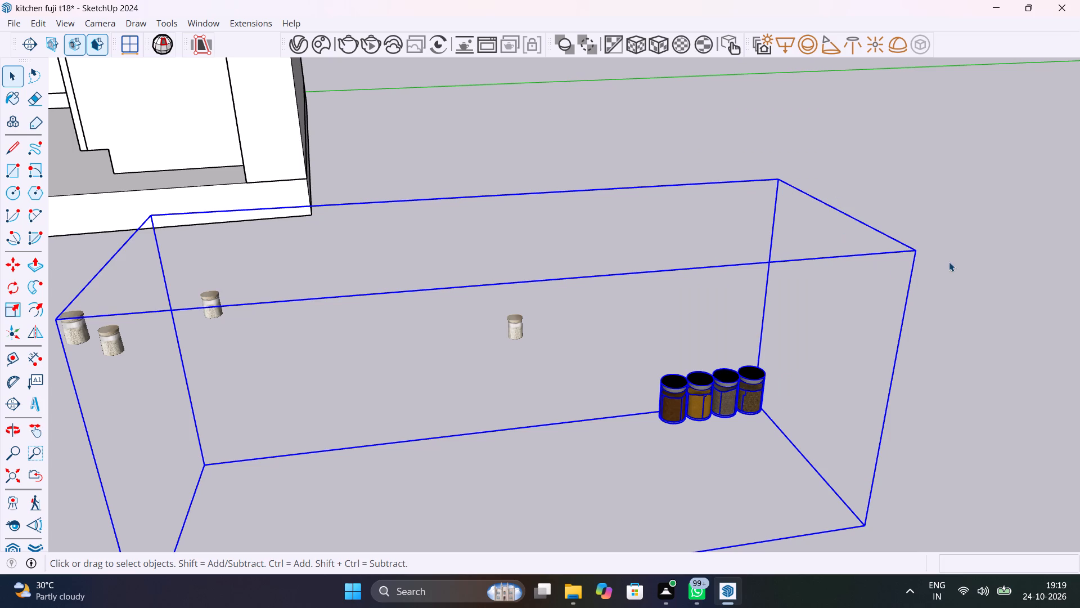
left_click(949, 261)
left_click(720, 383)
right_click(721, 383)
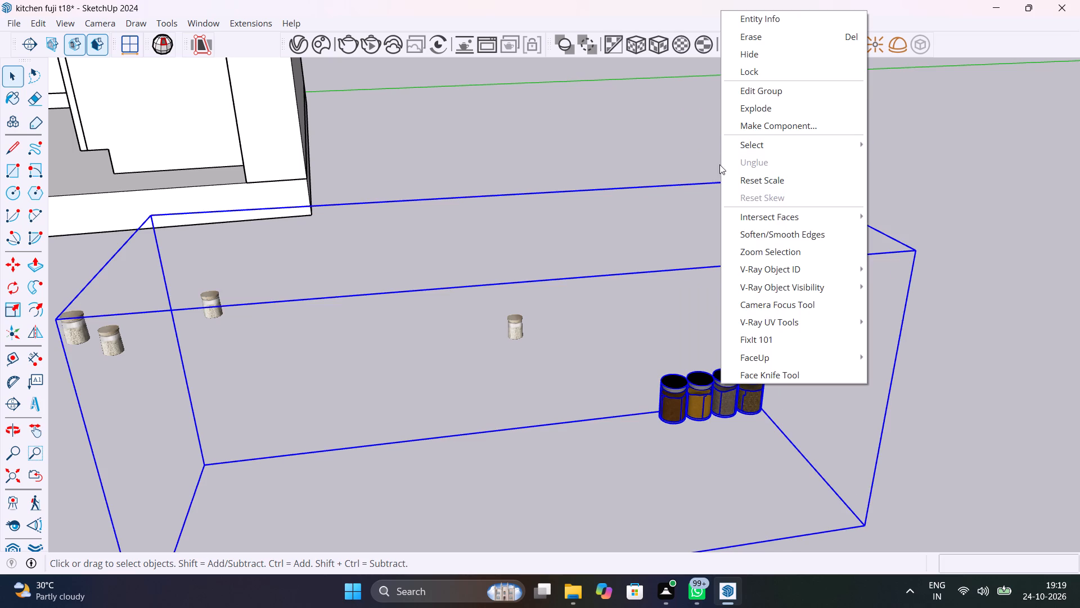
left_click(759, 105)
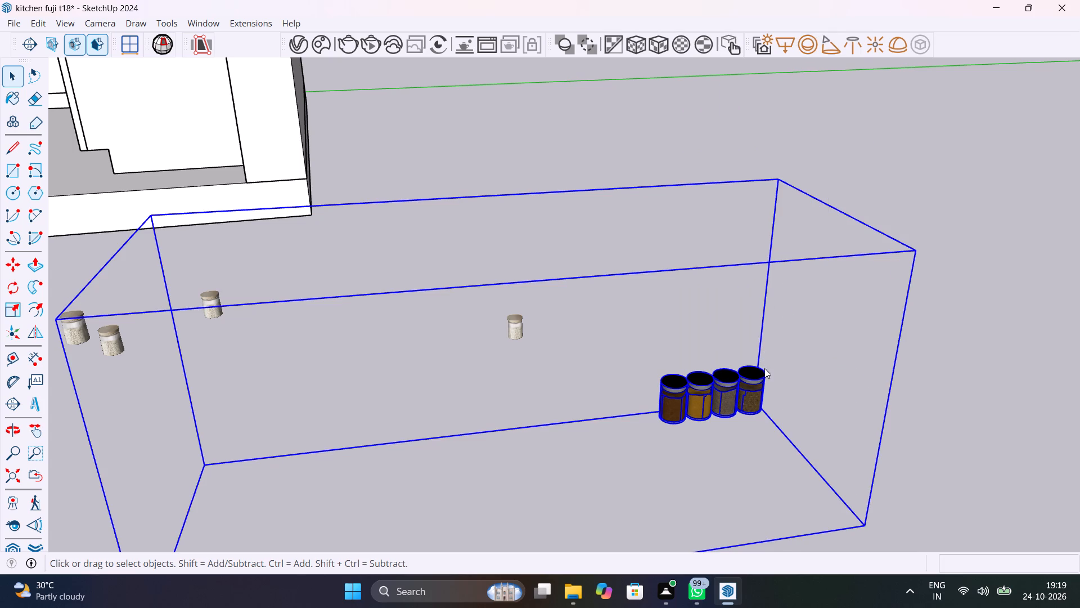
triple_click(763, 371)
right_click(749, 389)
left_click(858, 200)
scroll(775, 390, "up", 4)
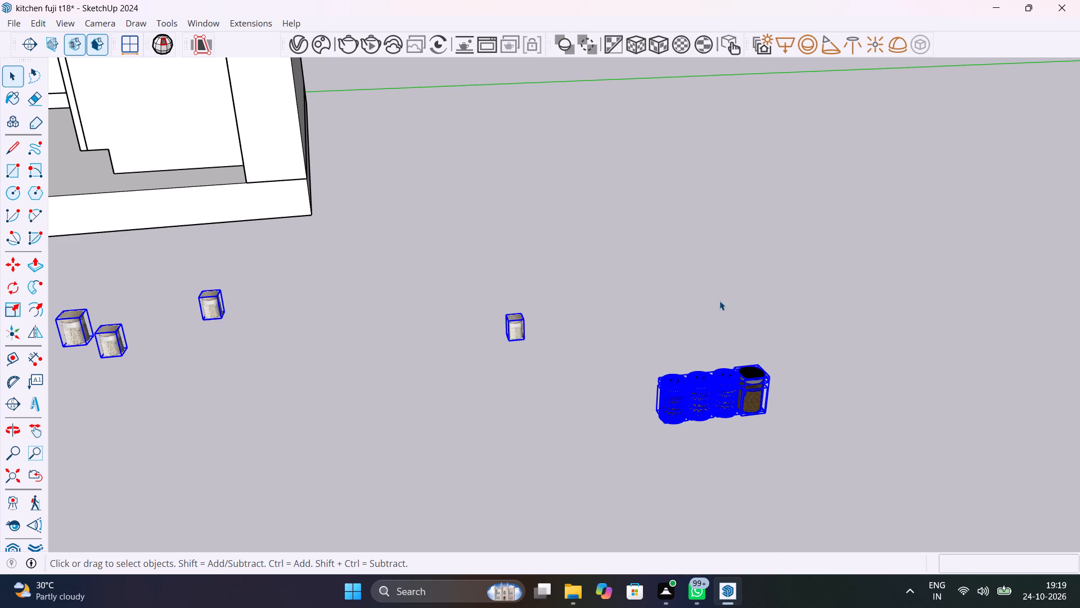
Select only the four spice jars and make them a group of their own.
key("Escape")
left_click(710, 303)
left_click(854, 446)
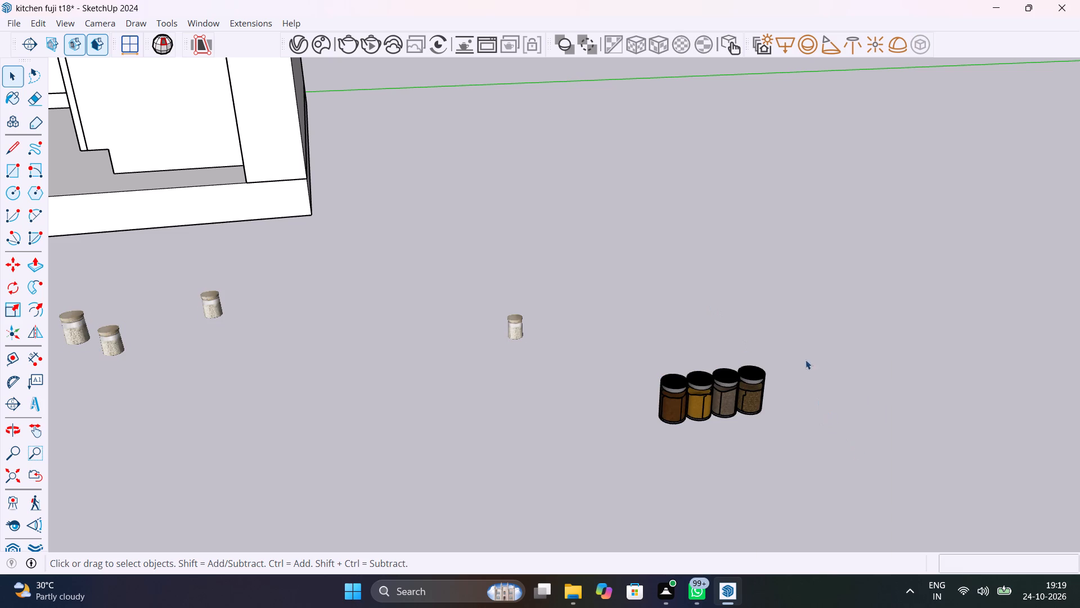
left_click_drag(797, 258, 651, 482)
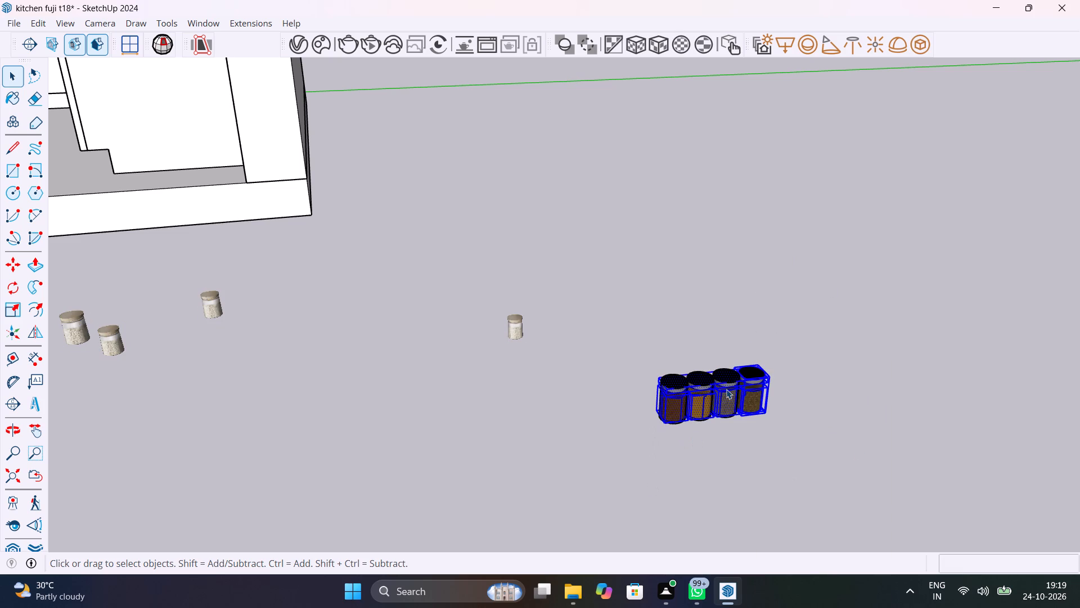
right_click(726, 388)
left_click(766, 150)
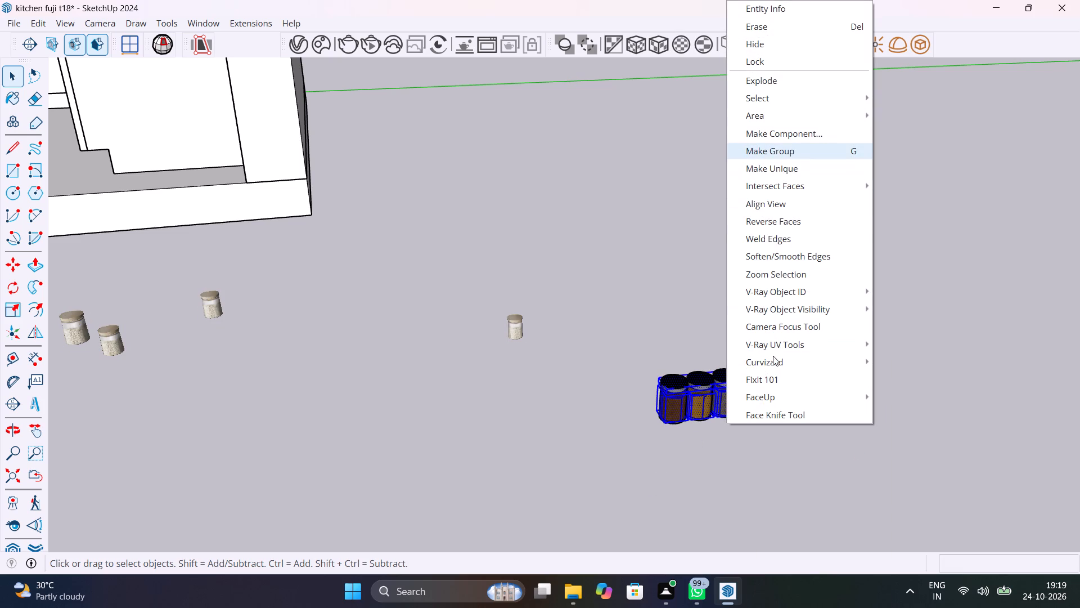
Move the spice jar group onto the bottom shelf of the open cabinet beside the window, next to the white lidded jar.
key("m")
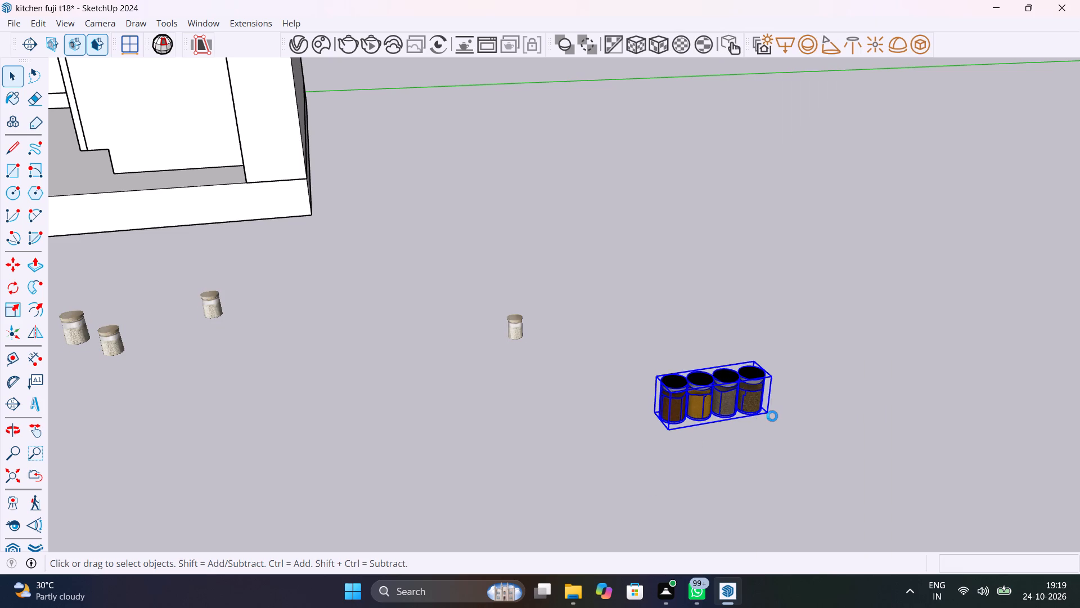
left_click(771, 416)
scroll(589, 350, "down", 9)
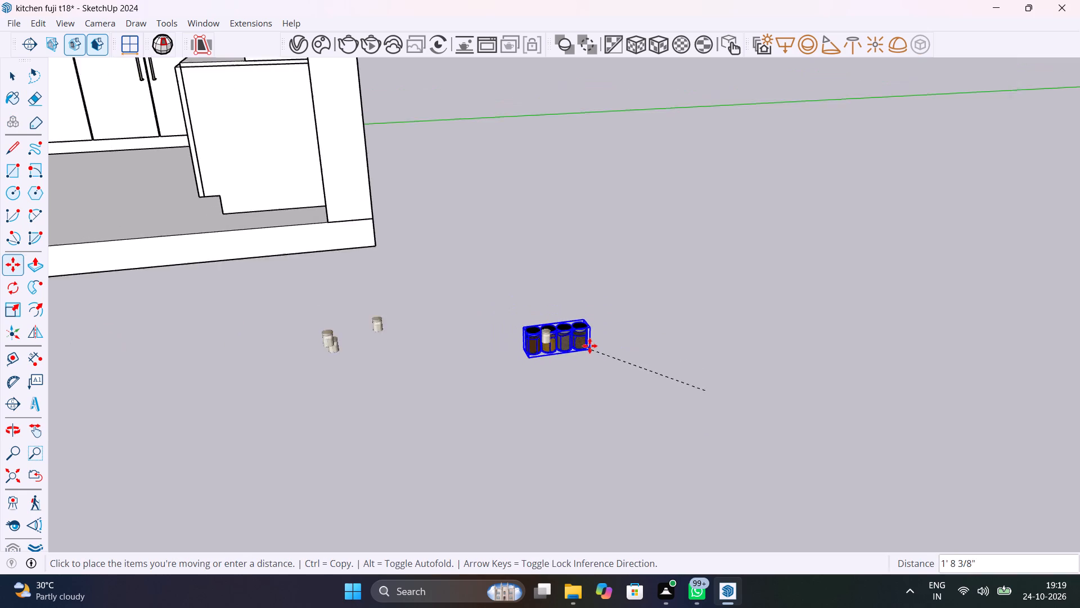
scroll(589, 346, "down", 2)
middle_click_drag(530, 323, 847, 412, "shift")
scroll(425, 231, "down", 6)
middle_click_drag(431, 231, 587, 428, "shift")
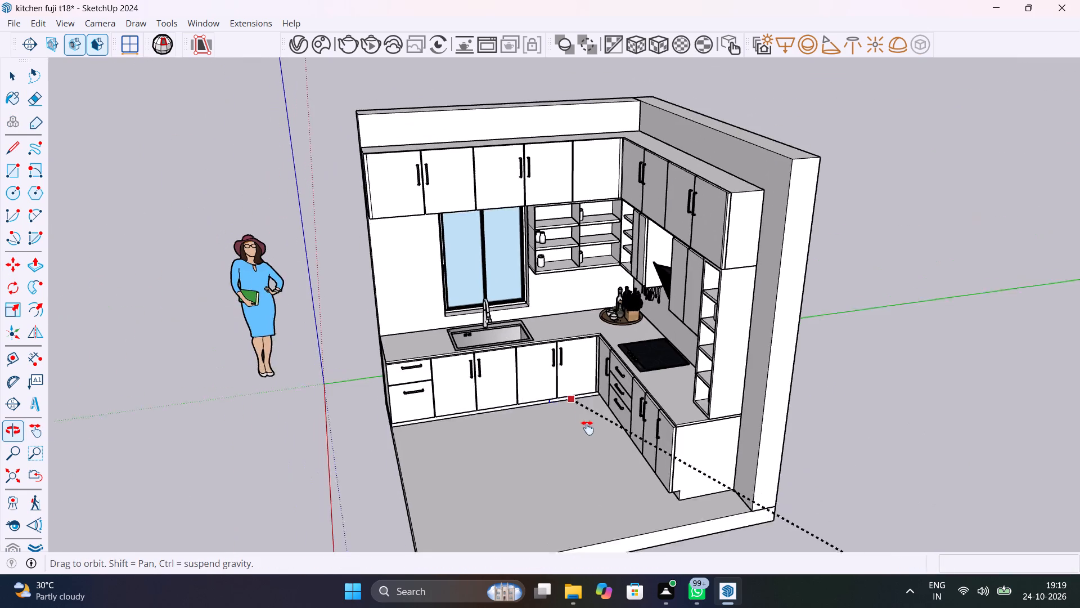
middle_click_drag(587, 428, 587, 427, "shift")
scroll(581, 251, "up", 10)
middle_click_drag(588, 311, 530, 231)
scroll(530, 231, "up", 1)
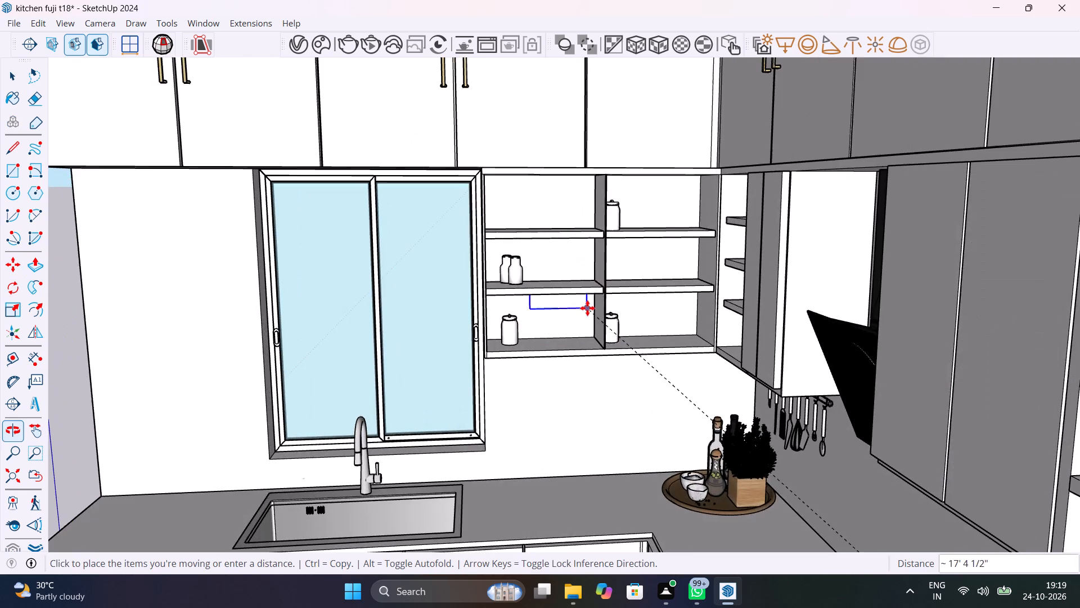
scroll(594, 314, "up", 13)
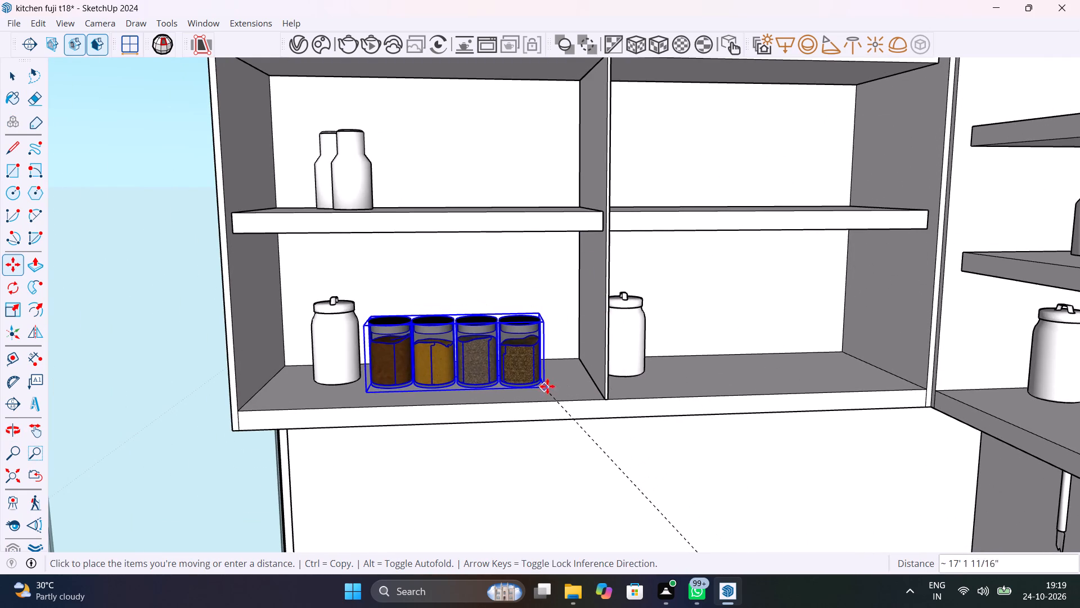
left_click(551, 384)
Copy the spice jar group onto the far bay's middle shelf and the window-side bay's top shelf in the open cabinet.
left_click(551, 383)
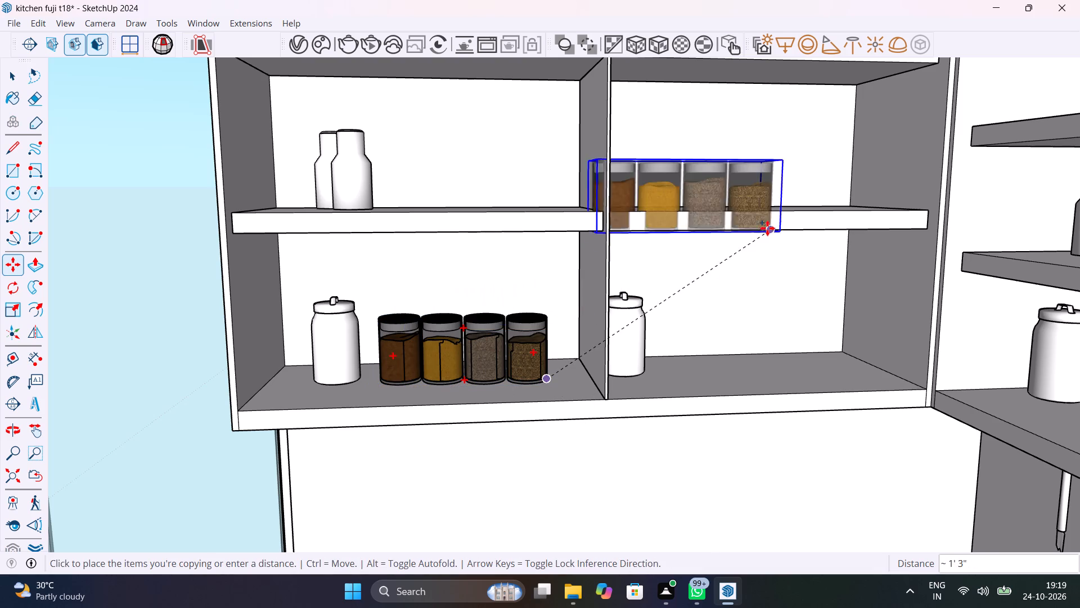
middle_click_drag(796, 212, 797, 259)
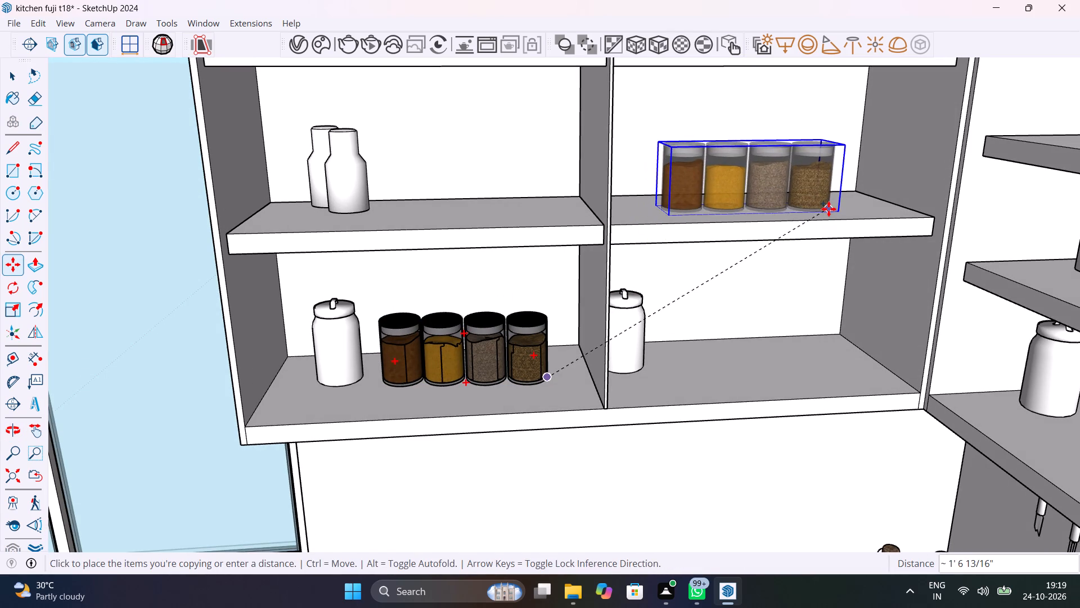
left_click(829, 209)
scroll(780, 248, "down", 4, "shift")
middle_click_drag(787, 243, 838, 353, "shift")
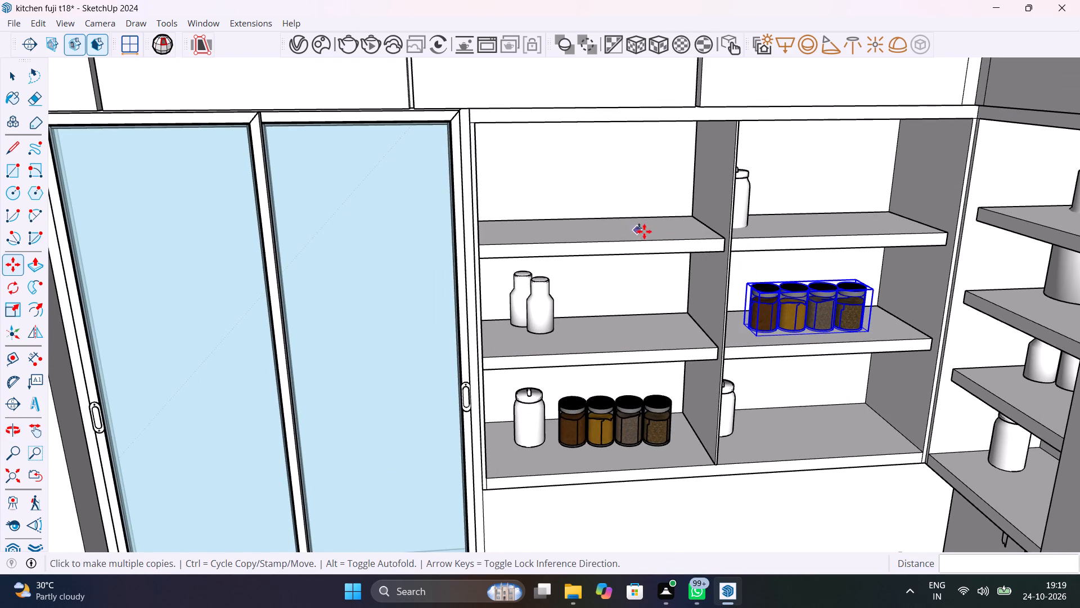
left_click(869, 331)
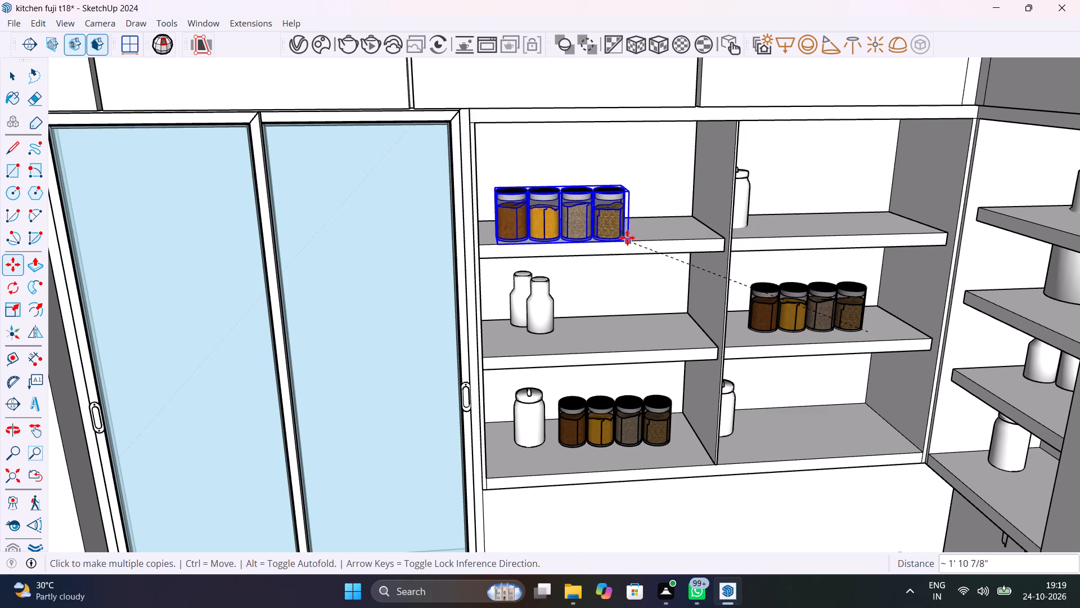
left_click(607, 234)
key("space")
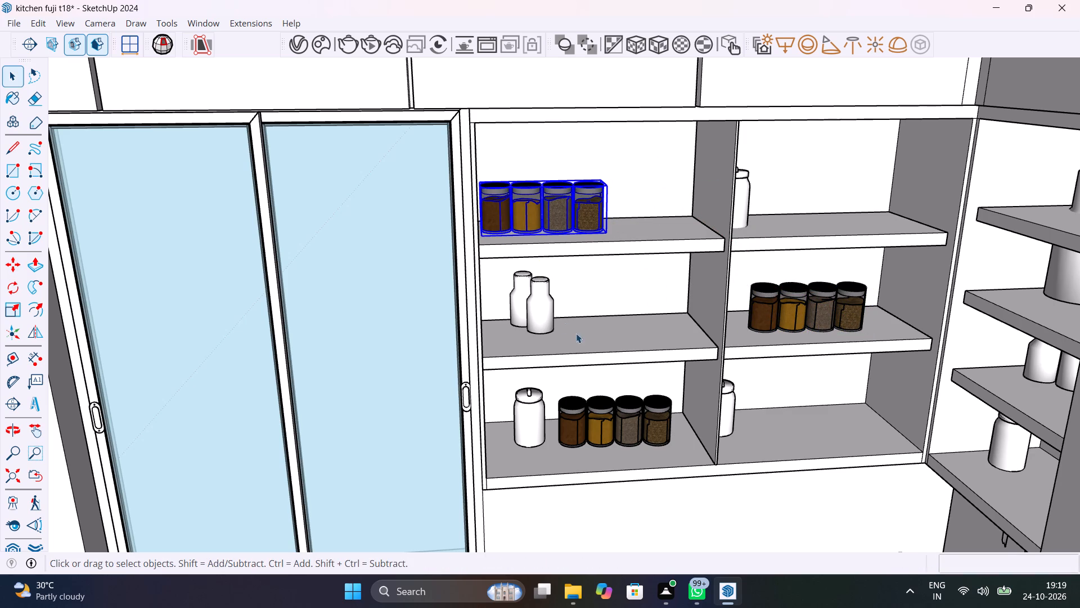
Copy the pair of white bottles about 6 5/8" along the same middle shelf.
left_click(551, 314)
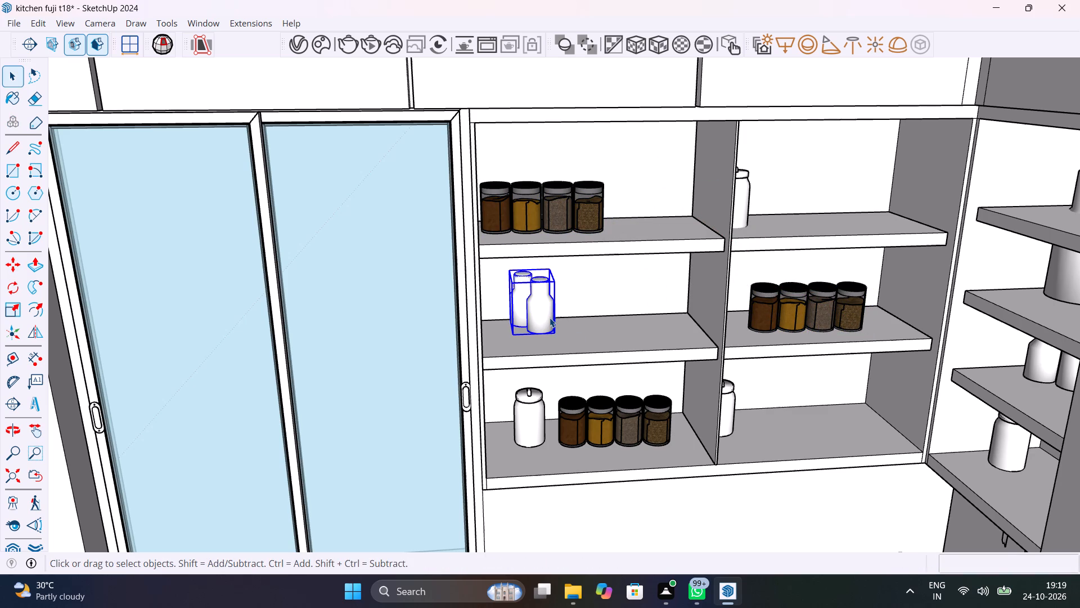
key("m")
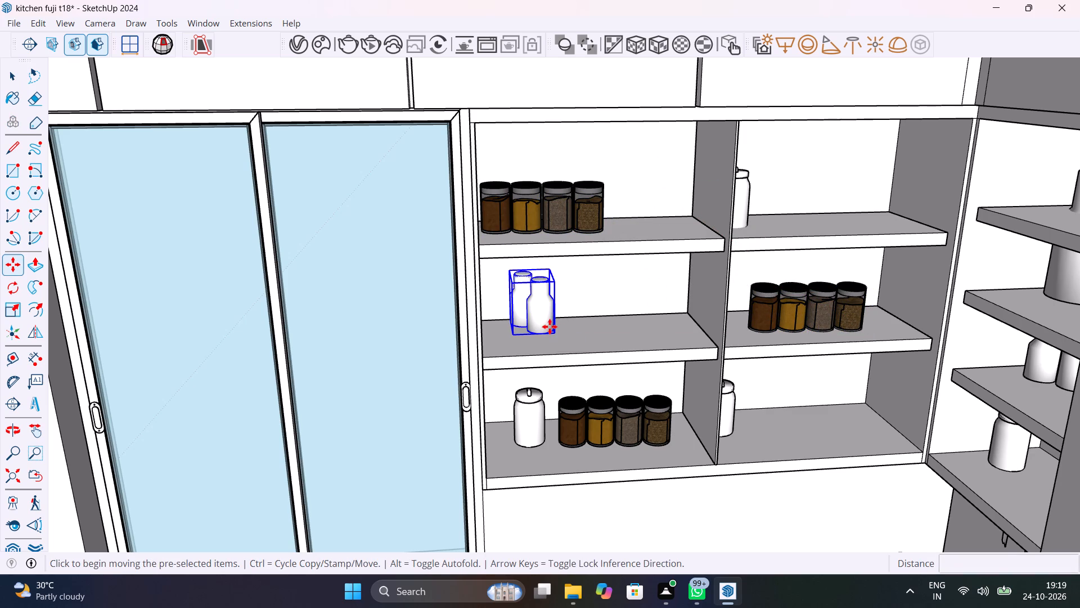
left_click(555, 333)
left_click(631, 332)
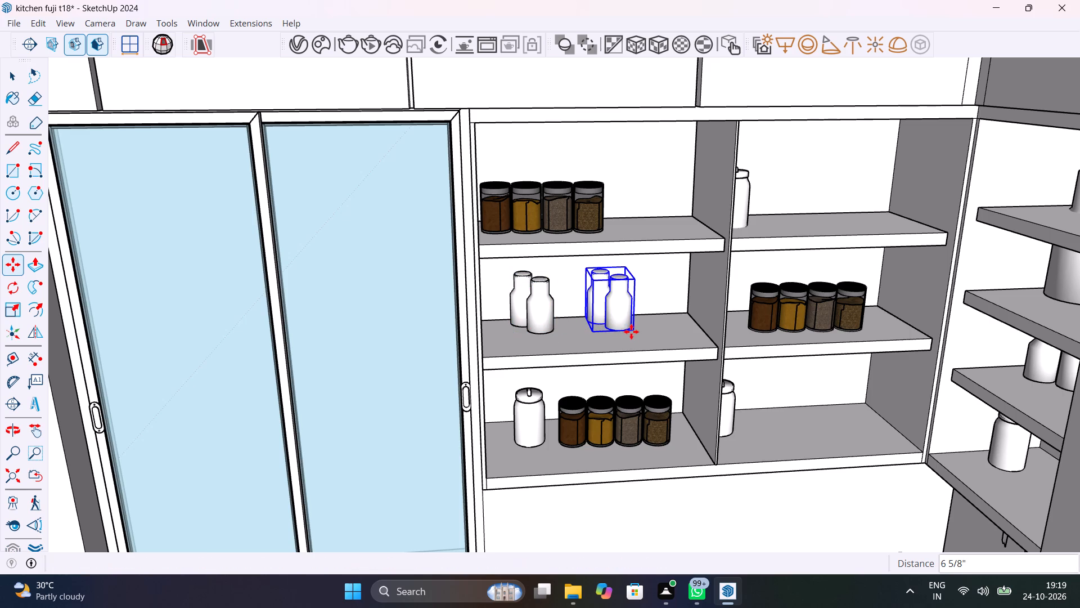
key("space")
Copy the white lidded jar from the bottom shelf to the far bay's top shelf, about 2' 5 11/16" away.
left_click(535, 433)
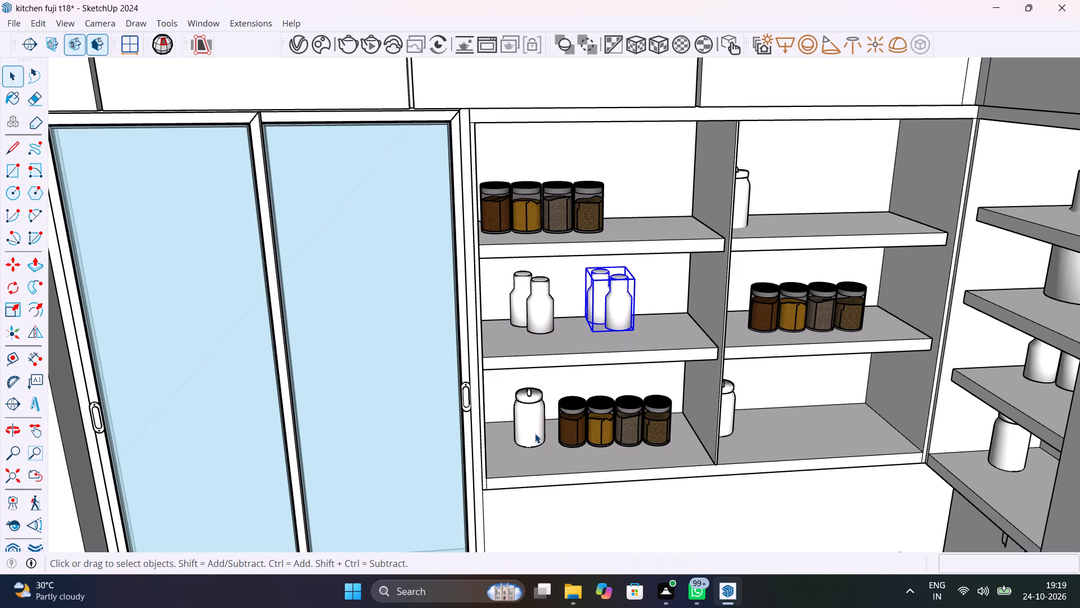
left_click(547, 446)
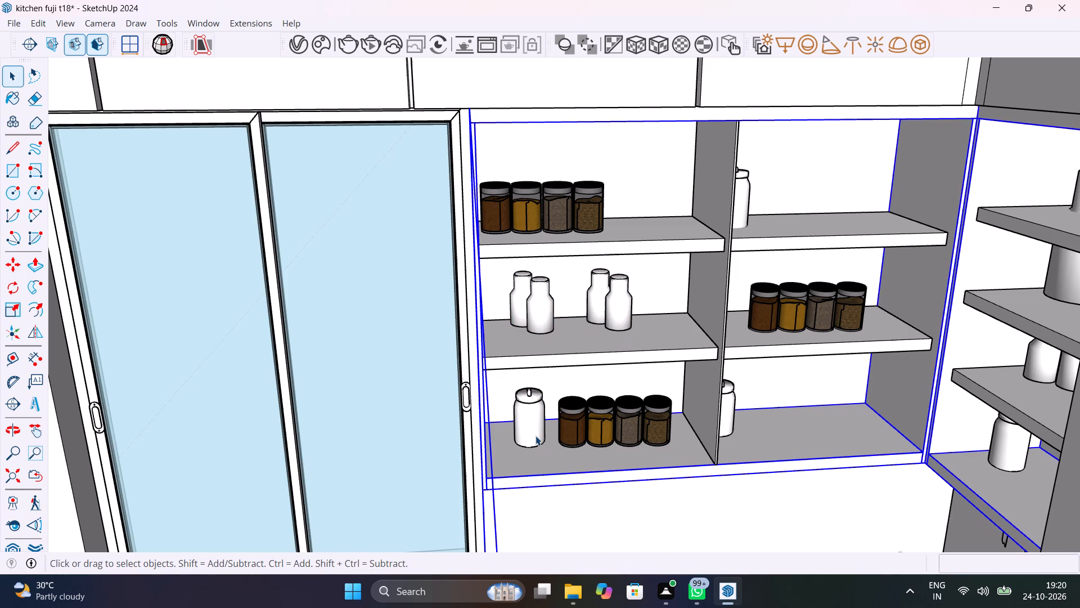
left_click(535, 436)
key("m")
left_click(548, 447)
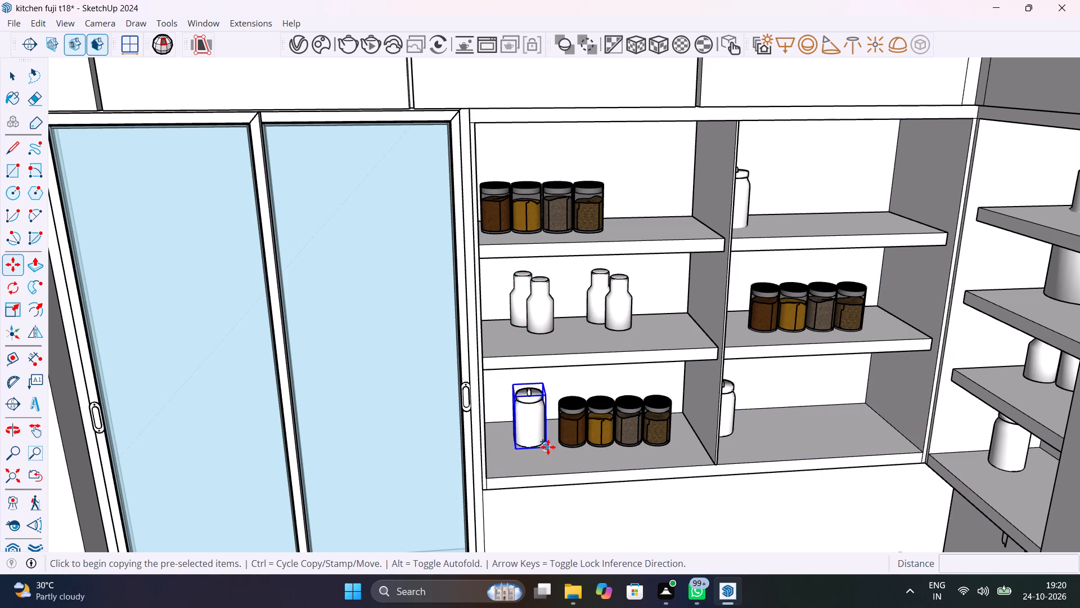
left_click(821, 222)
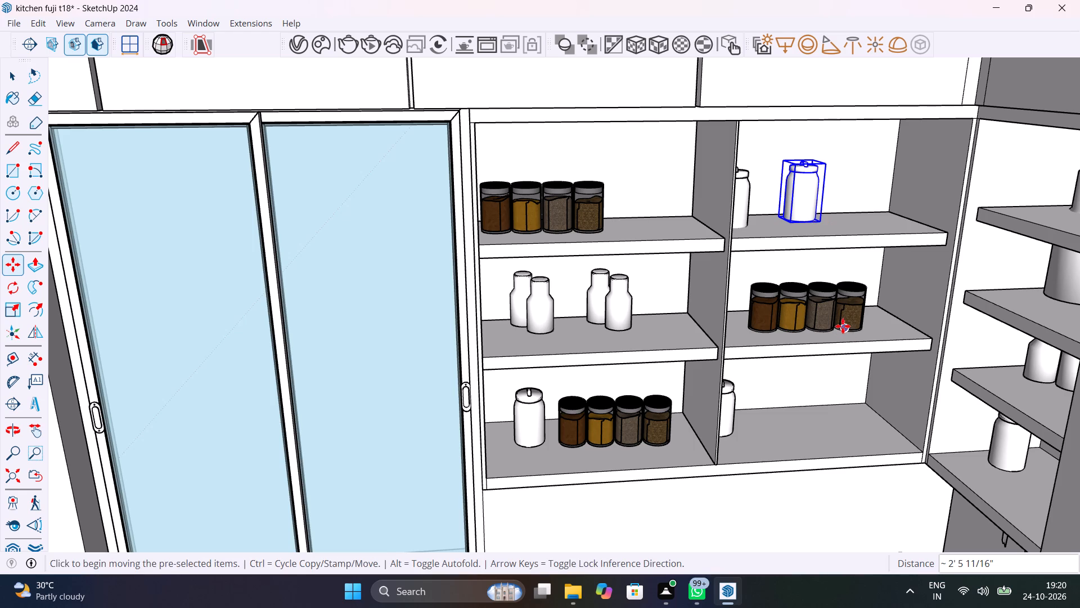
Delete the group of large white canisters from the upper shelves of the corner cabinet near the hood.
scroll(859, 355, "down", 10)
middle_click_drag(912, 368, 1069, 327)
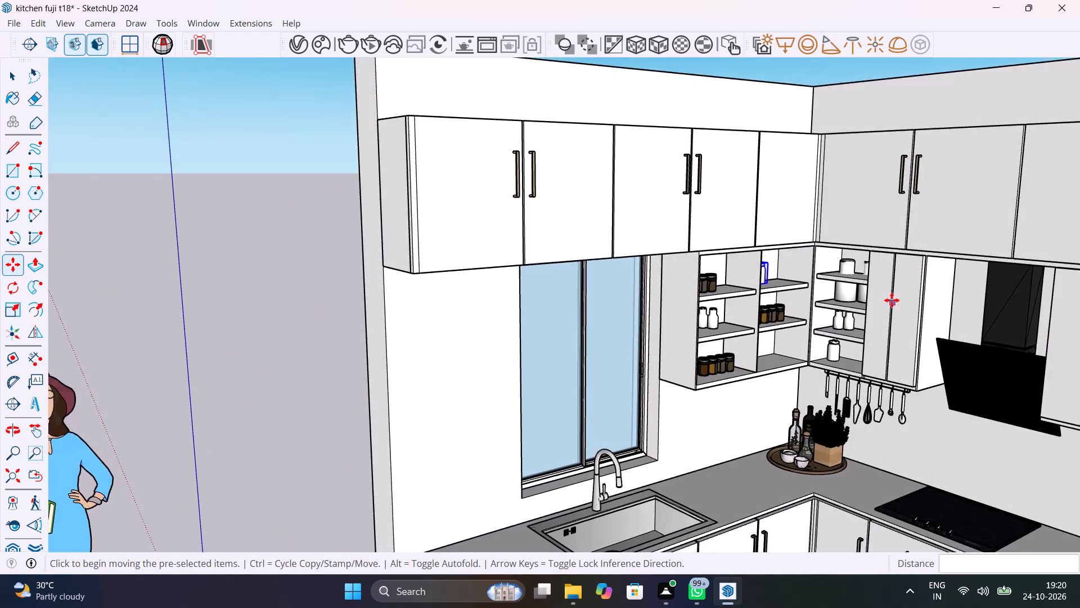
scroll(888, 295, "up", 9)
middle_click_drag(881, 316, 987, 285)
key("space")
scroll(807, 290, "up", 1)
middle_click_drag(817, 294, 896, 365)
left_click(719, 250)
key("Delete")
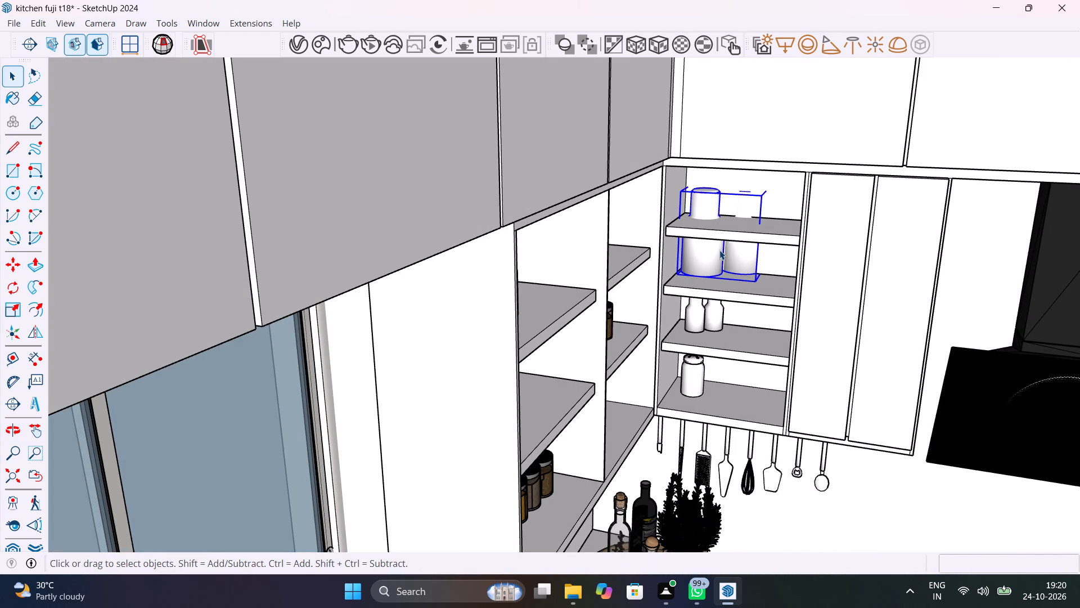
Load the Kitchen Jars model of red, blue and white tins from the 3D Warehouse "kitchen jars" results directly into the model.
scroll(731, 257, "down", 4)
middle_click_drag(740, 277, 544, 262)
scroll(638, 284, "down", 10)
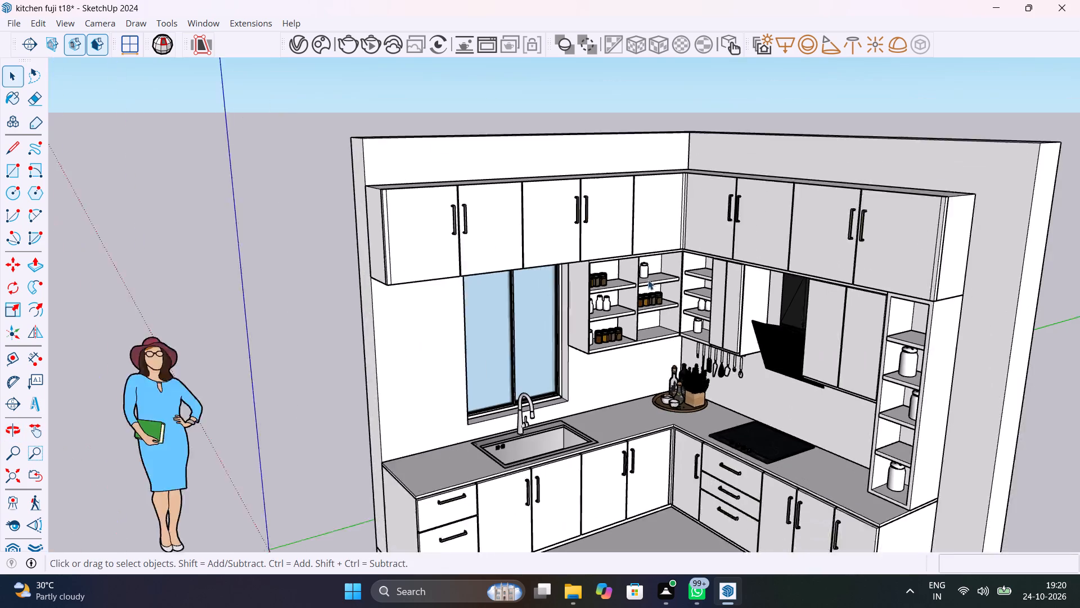
middle_click_drag(847, 396, 808, 289)
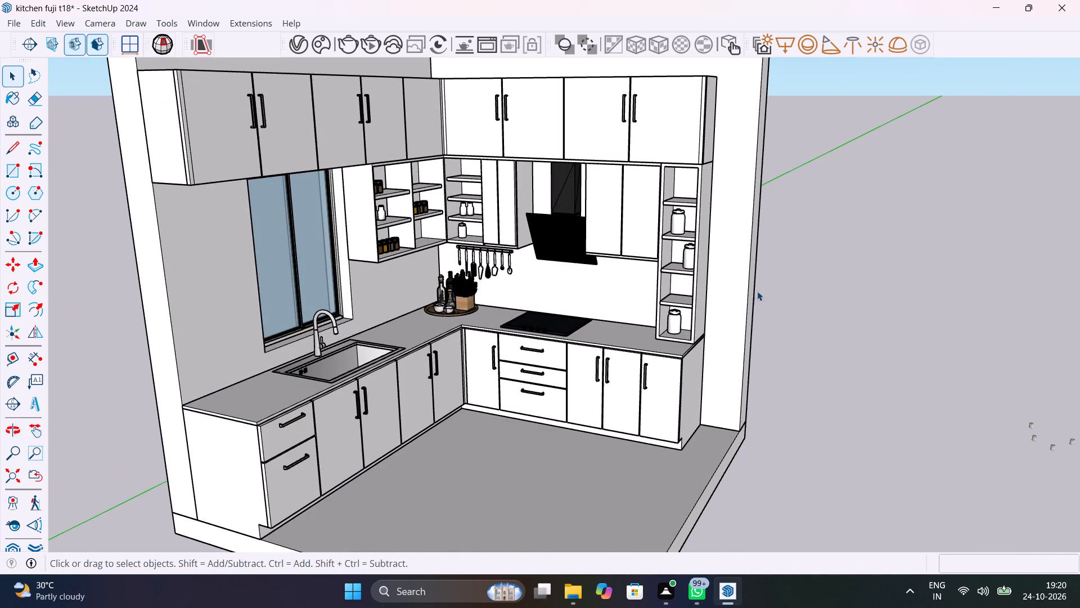
middle_click_drag(587, 203, 521, 204)
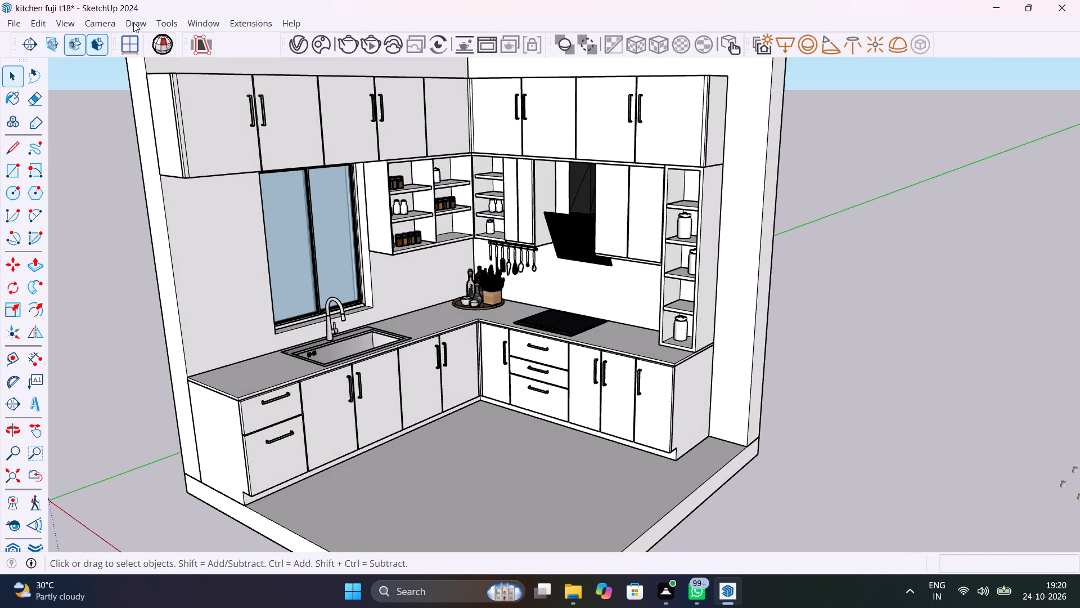
left_click(196, 21)
left_click(254, 128)
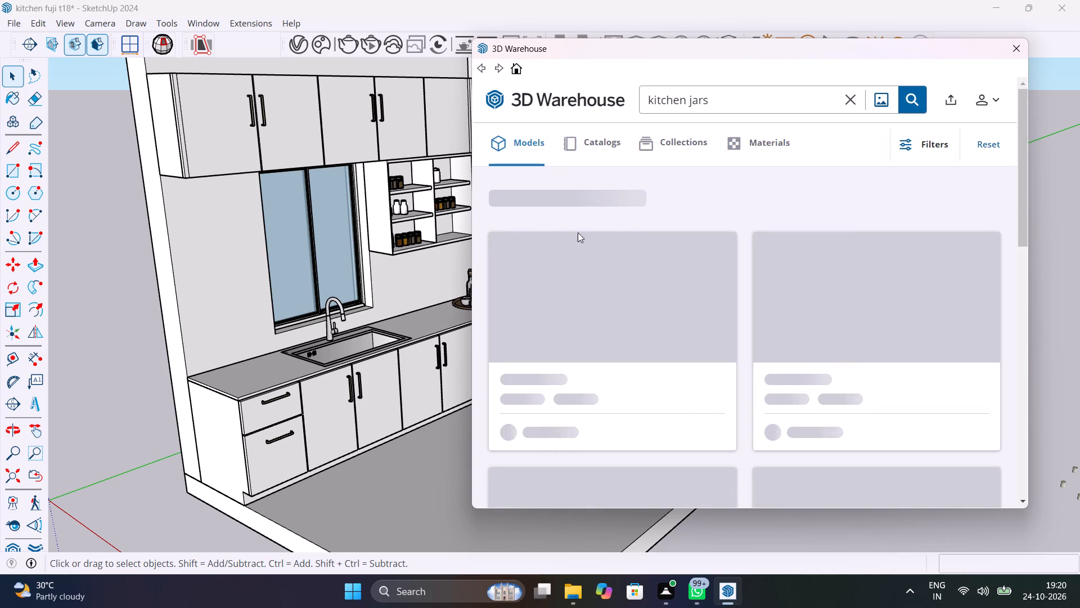
scroll(805, 261, "down", 5)
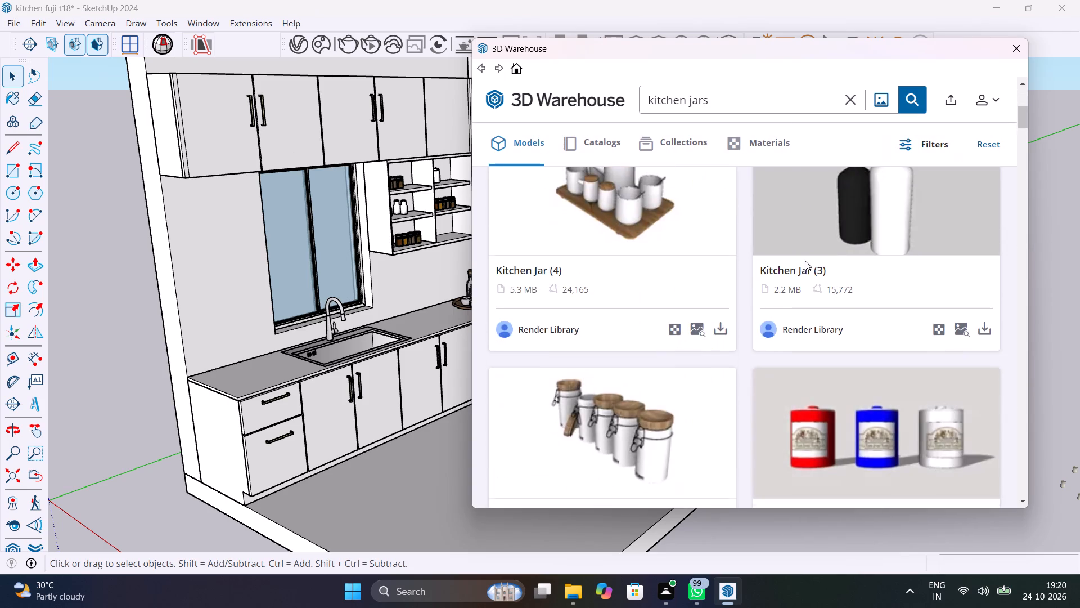
scroll(805, 261, "up", 2)
scroll(872, 381, "down", 3)
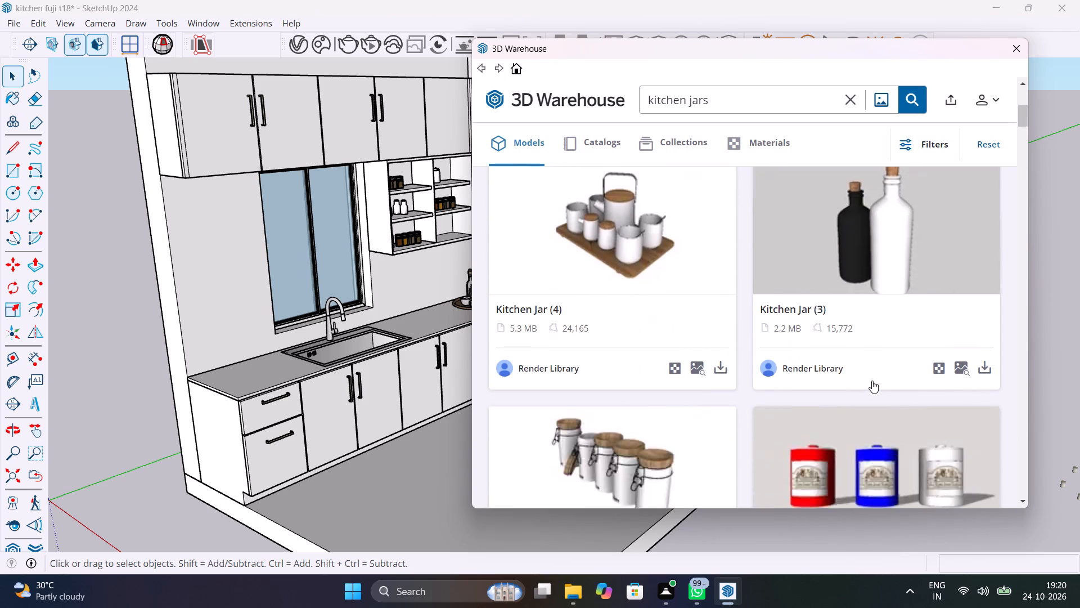
scroll(937, 419, "down", 1)
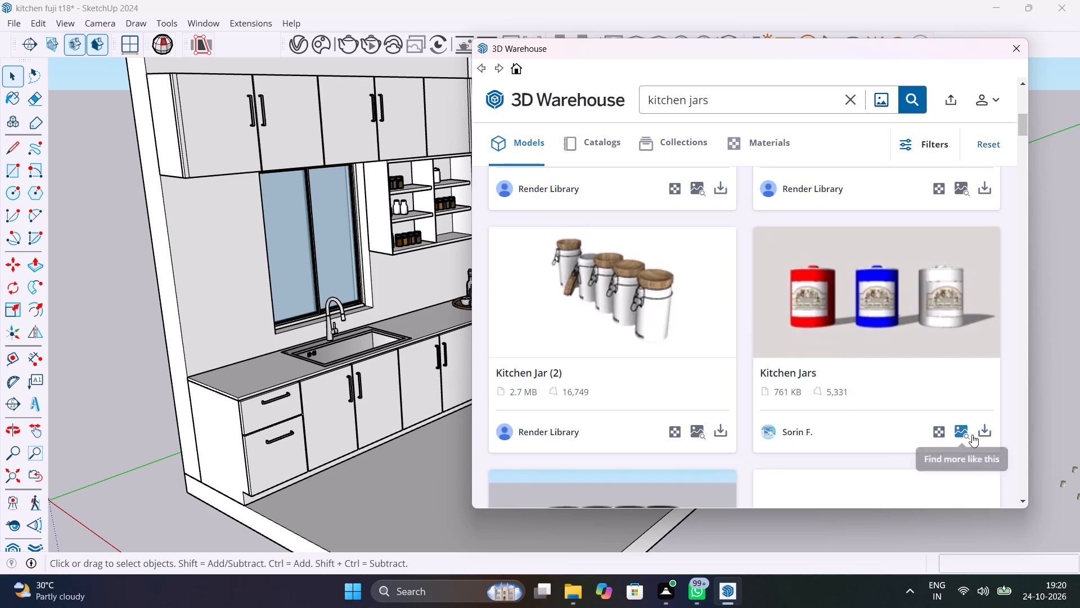
left_click(978, 431)
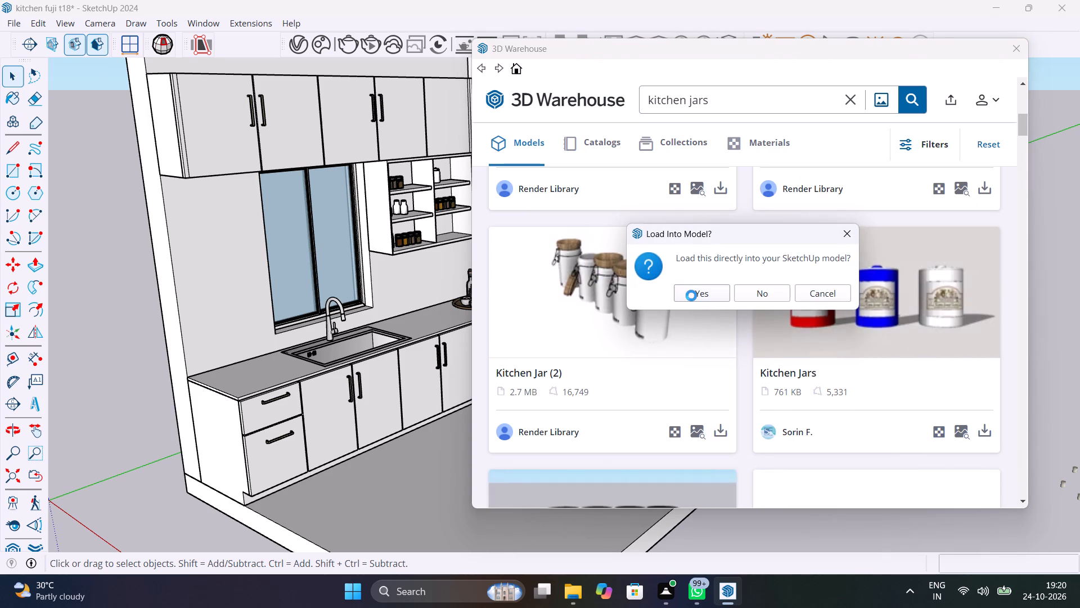
left_click(691, 296)
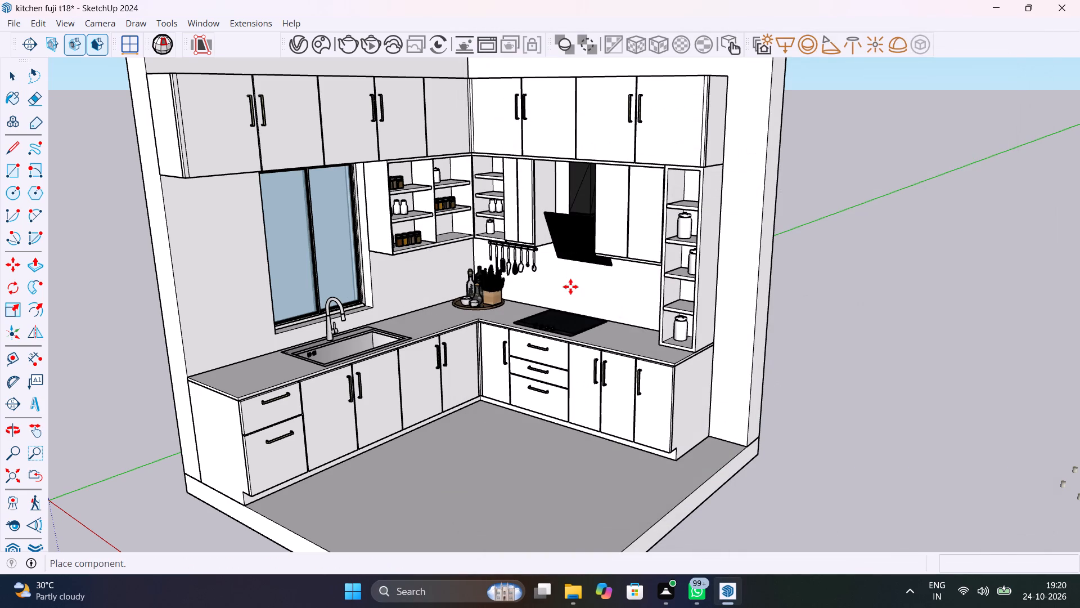
Place the imported red, blue and white tins on the second shelf from the top in the corner cabinet.
scroll(658, 243, "up", 3)
middle_click_drag(678, 248, 799, 256)
scroll(391, 188, "up", 9)
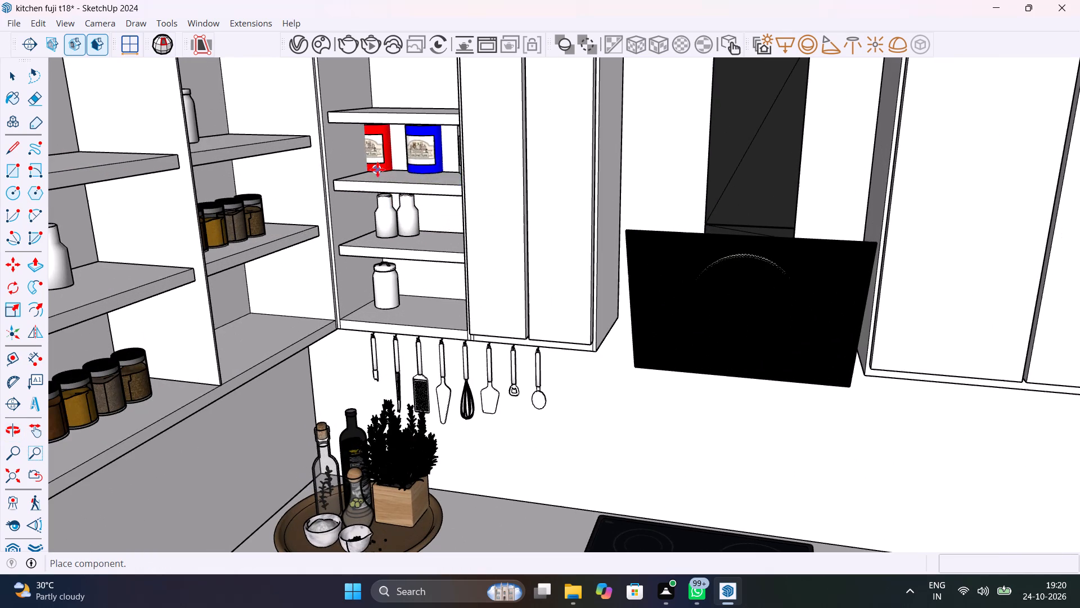
middle_click_drag(392, 185, 529, 186)
scroll(529, 186, "up", 1)
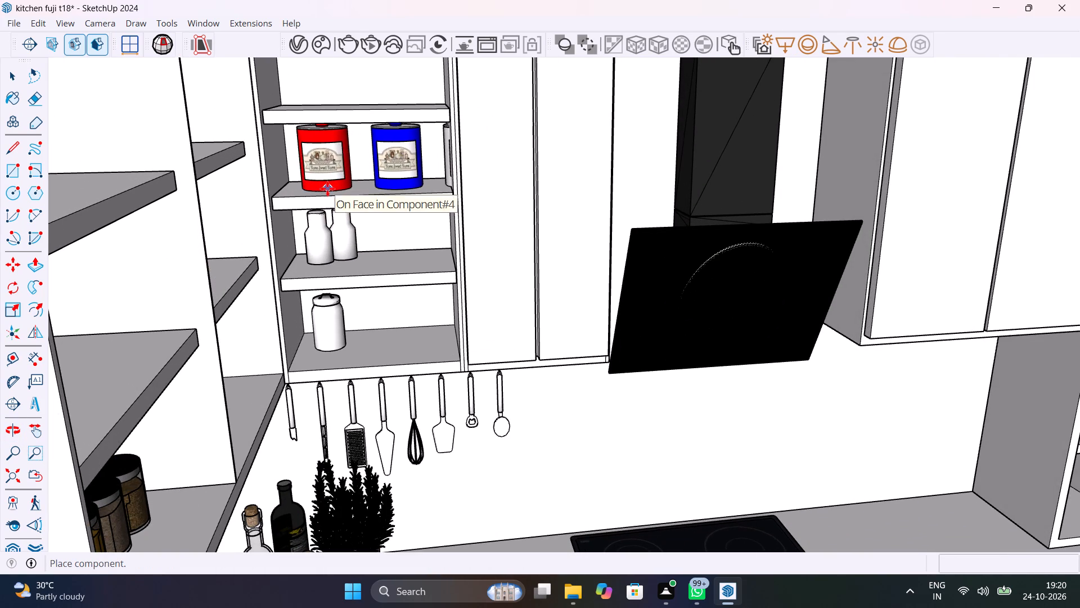
left_click(316, 187)
key("space")
Scale the three tins down uniformly to a factor of about 0.59.
type("s")
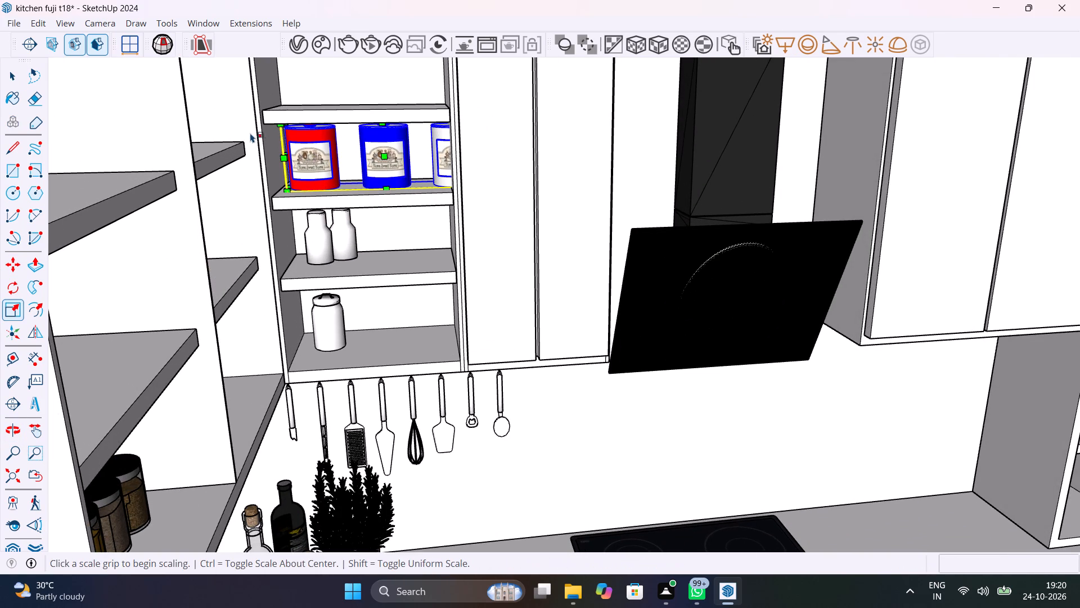
left_click(278, 126)
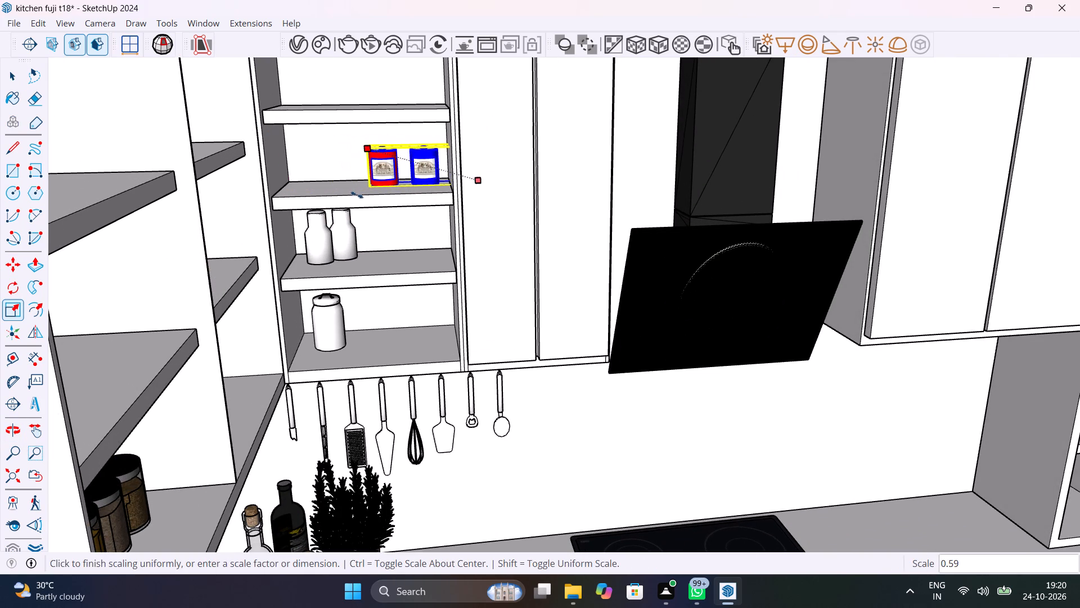
left_click(357, 195)
key("space")
Move the scaled tins sideways along their shelf so all three sit inside the corner cabinet's open bay.
left_click(390, 169)
key("m")
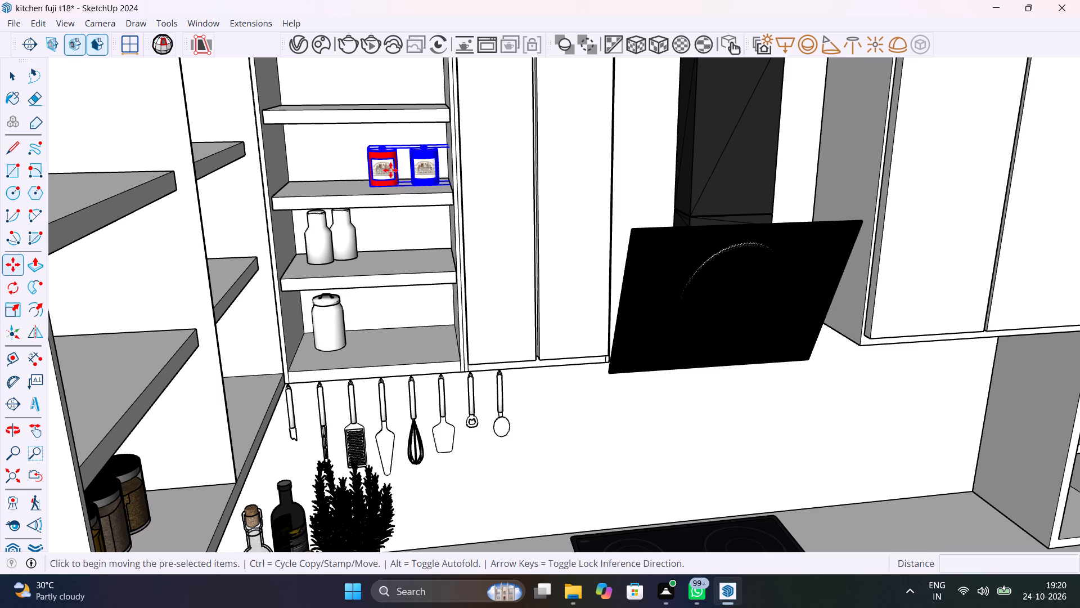
left_click(369, 184)
left_click(318, 189)
key("space")
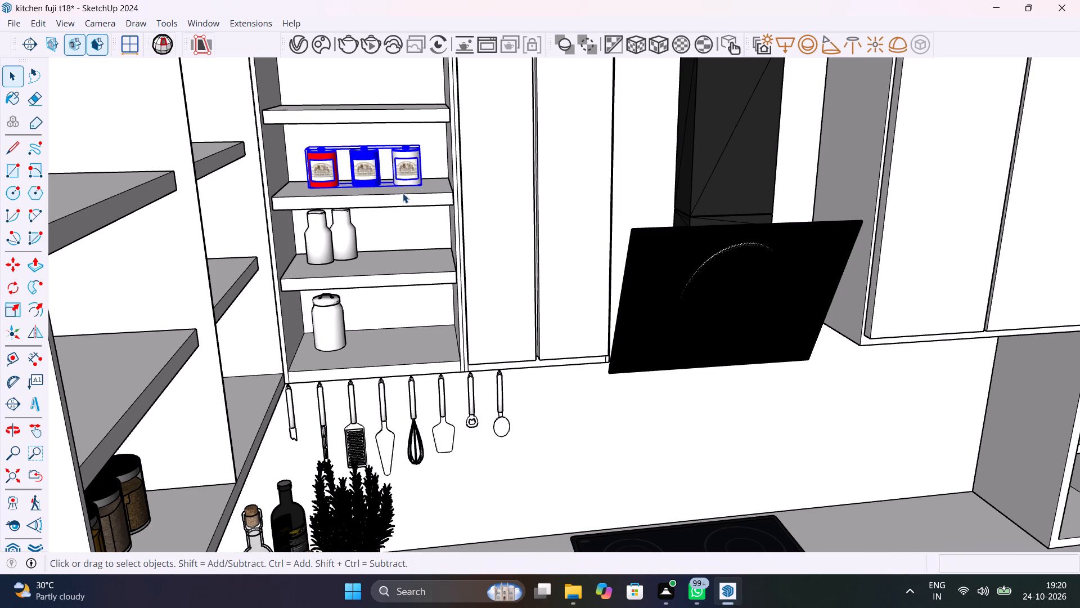
scroll(403, 193, "down", 5)
middle_click_drag(420, 202, 267, 229)
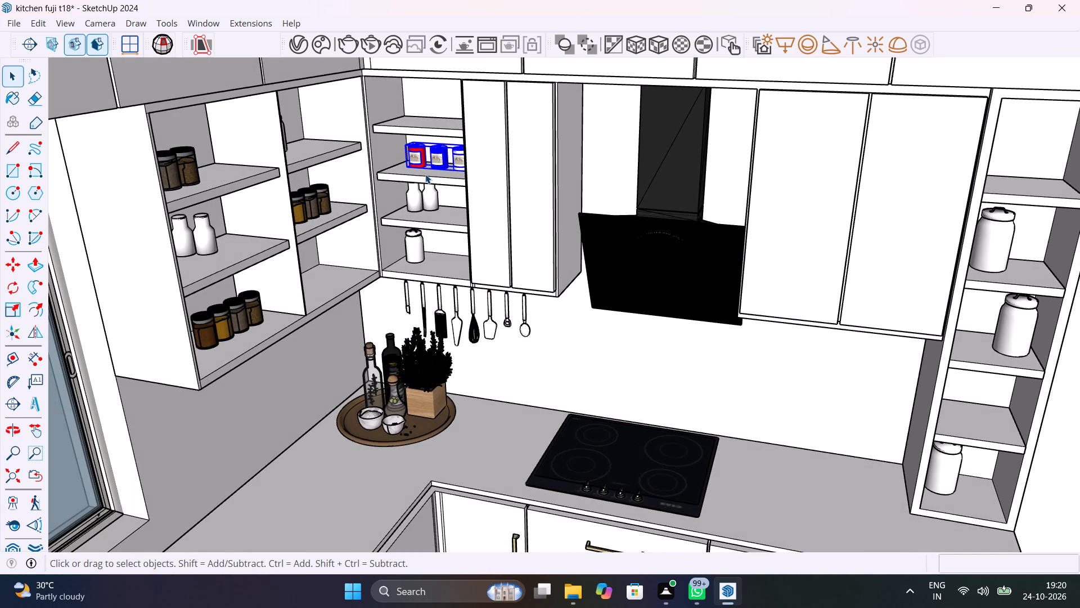
Copy the three tins from the corner cabinet to the second-lowest shelf of the tall open unit, about 6' 7" away.
scroll(425, 163, "up", 7)
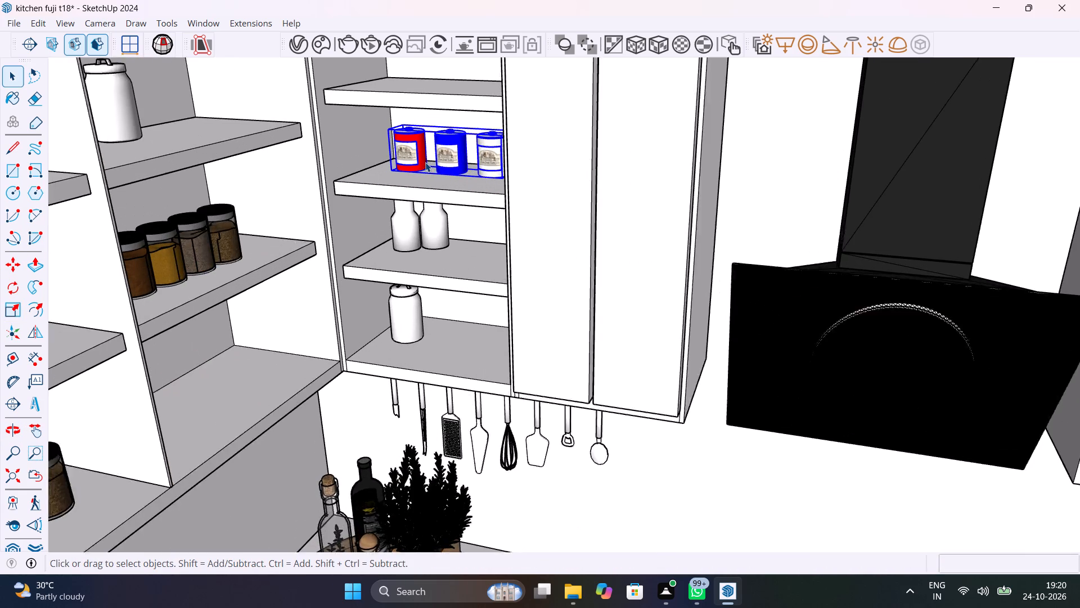
key("m")
left_click(389, 170)
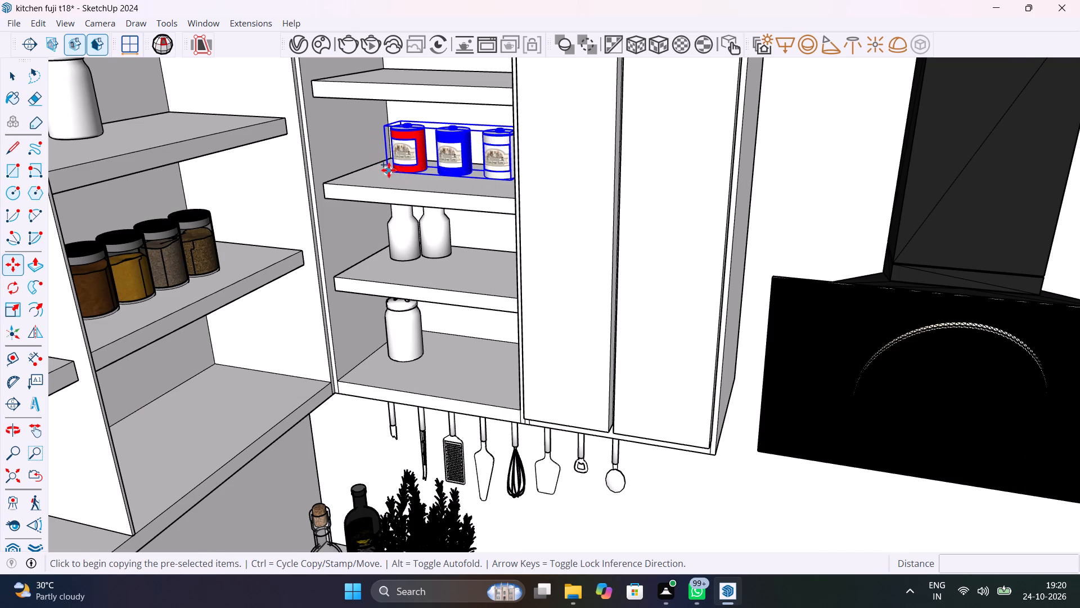
scroll(443, 181, "down", 18)
scroll(619, 195, "up", 9)
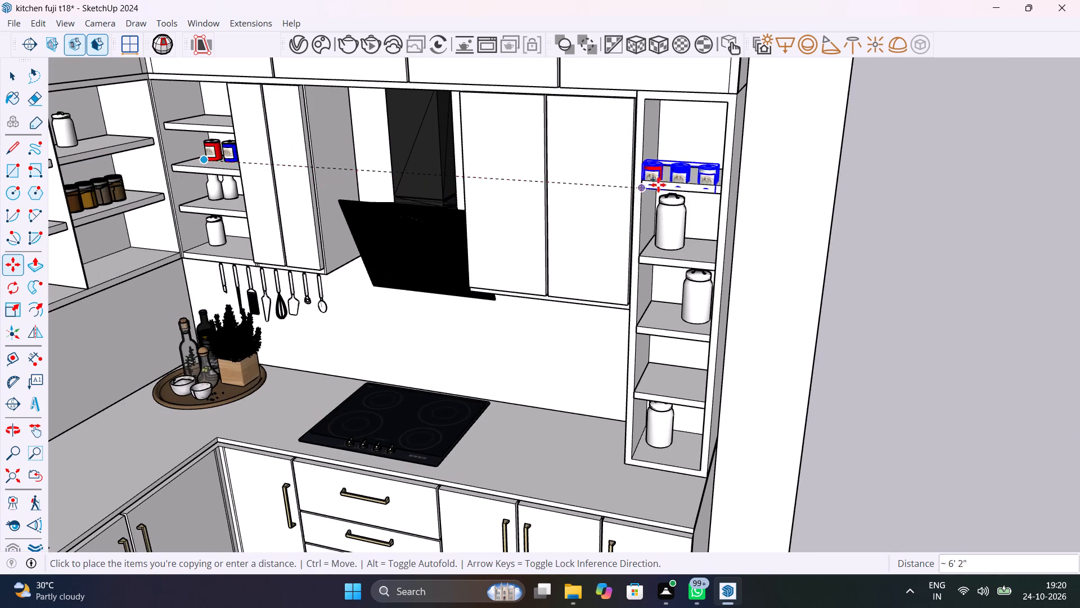
scroll(653, 164, "up", 4)
scroll(659, 174, "down", 9)
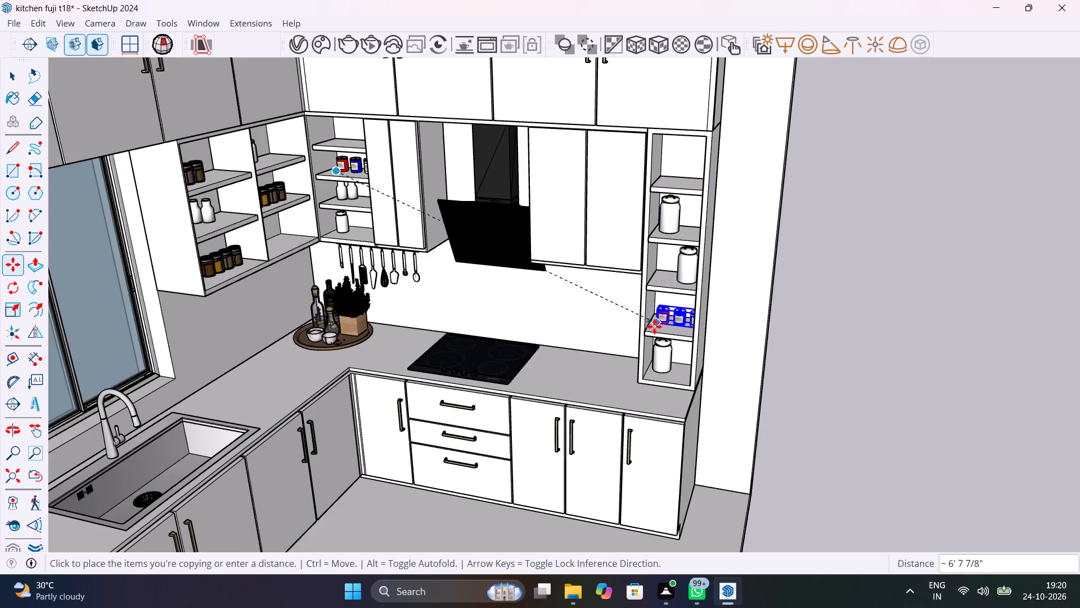
scroll(654, 327, "up", 14)
left_click(637, 324)
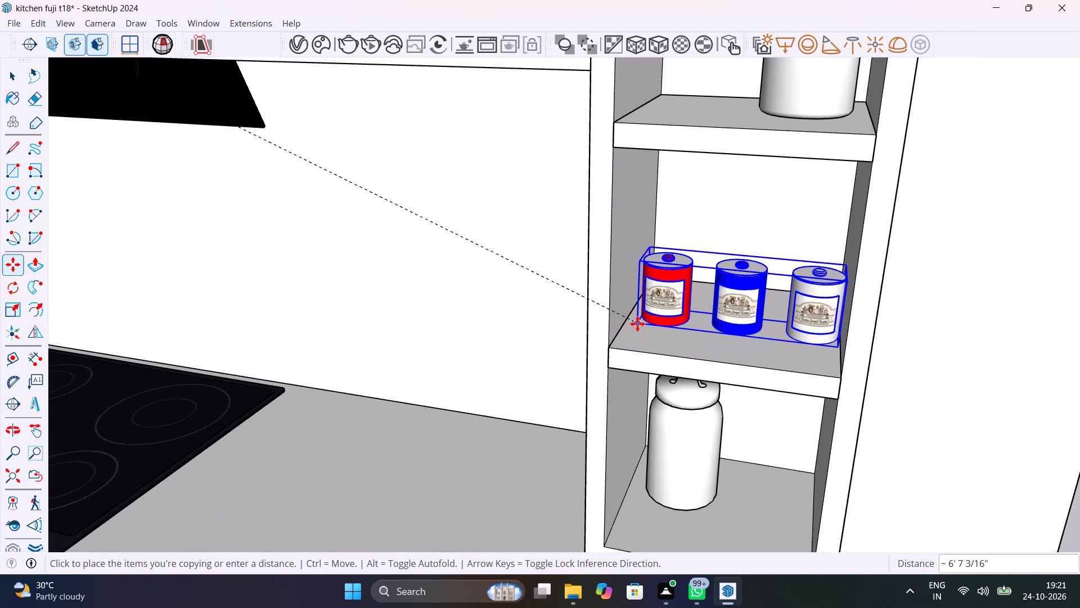
scroll(687, 324, "down", 19)
key("space")
Clear the Chaos Cosmos search and pick the small green succulent Potted Plant in a white pot from the downloaded assets.
middle_click_drag(888, 314, 867, 274)
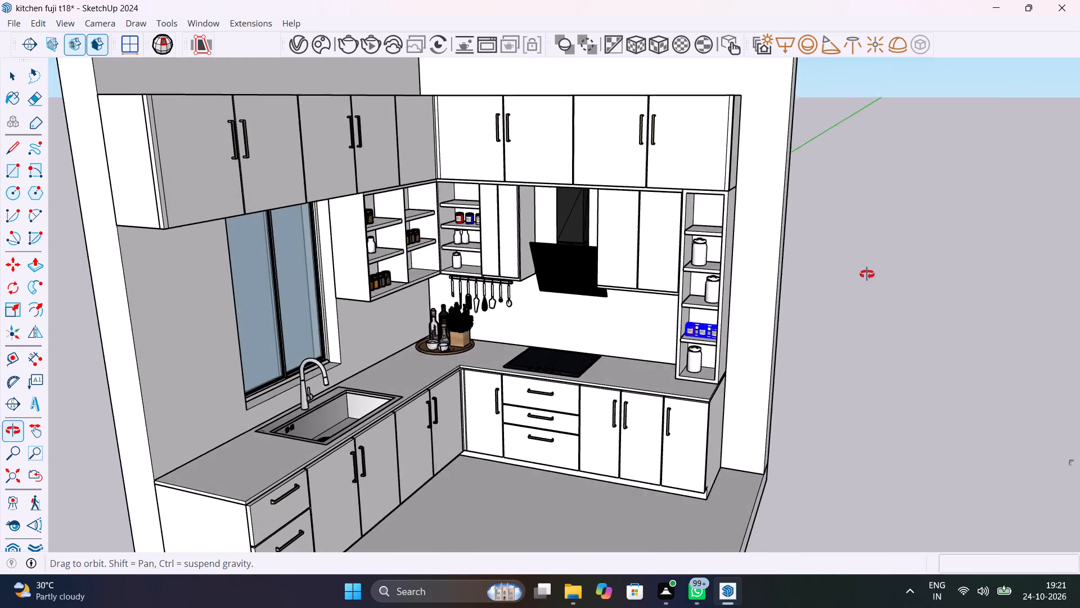
middle_click_drag(867, 274, 858, 226)
left_click(325, 37)
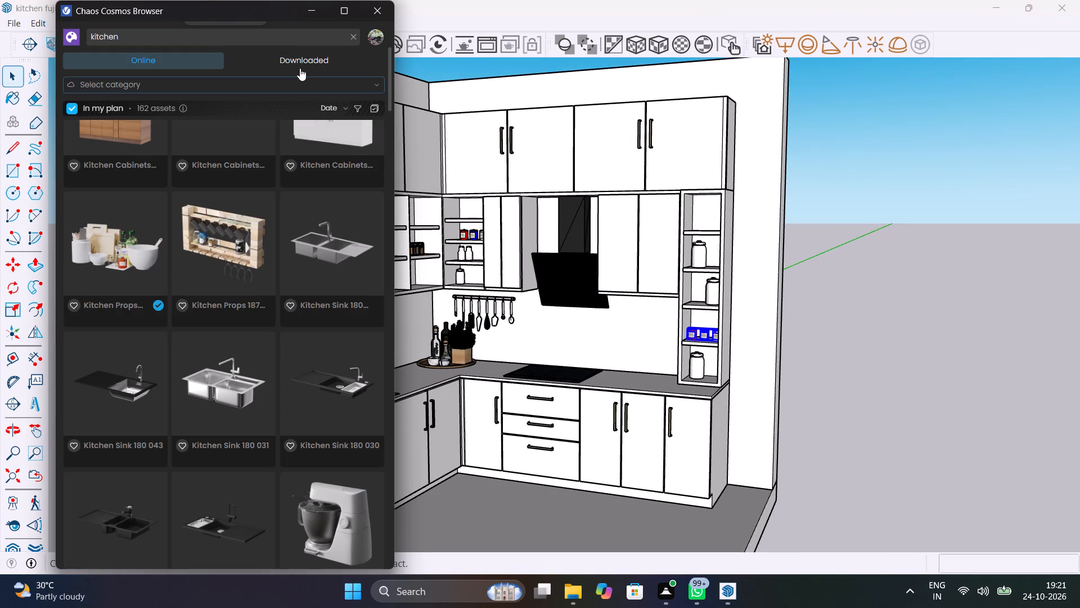
left_click(352, 37)
left_click(331, 60)
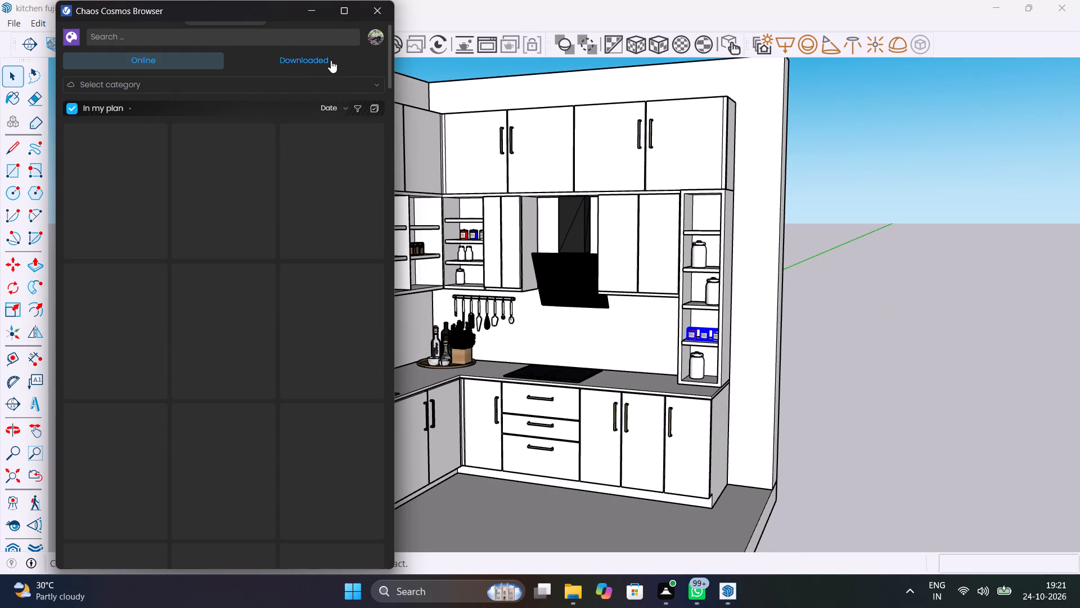
scroll(352, 293, "down", 6)
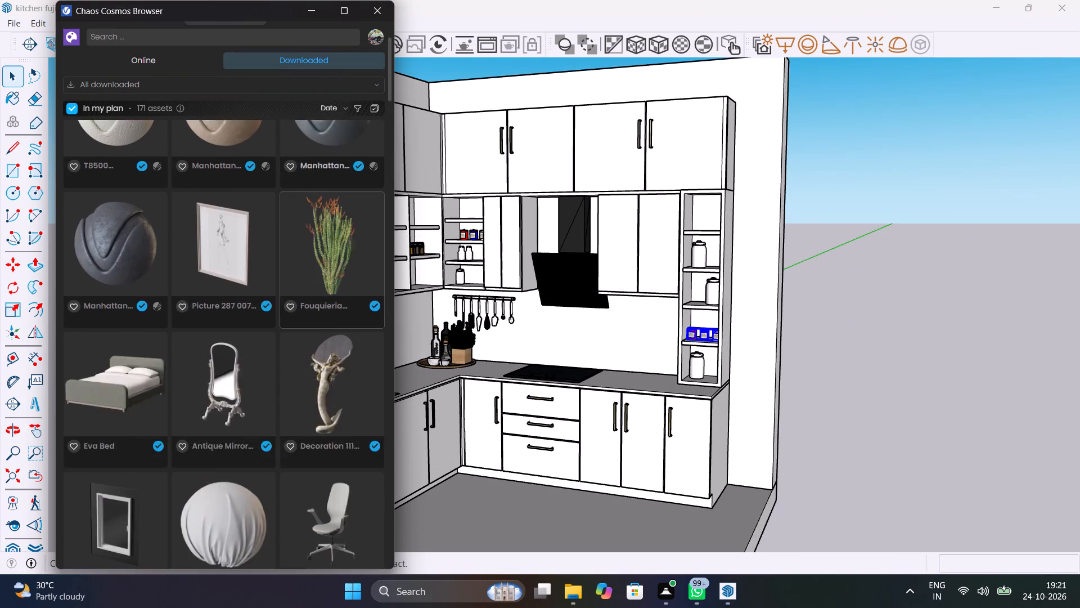
scroll(353, 296, "down", 20)
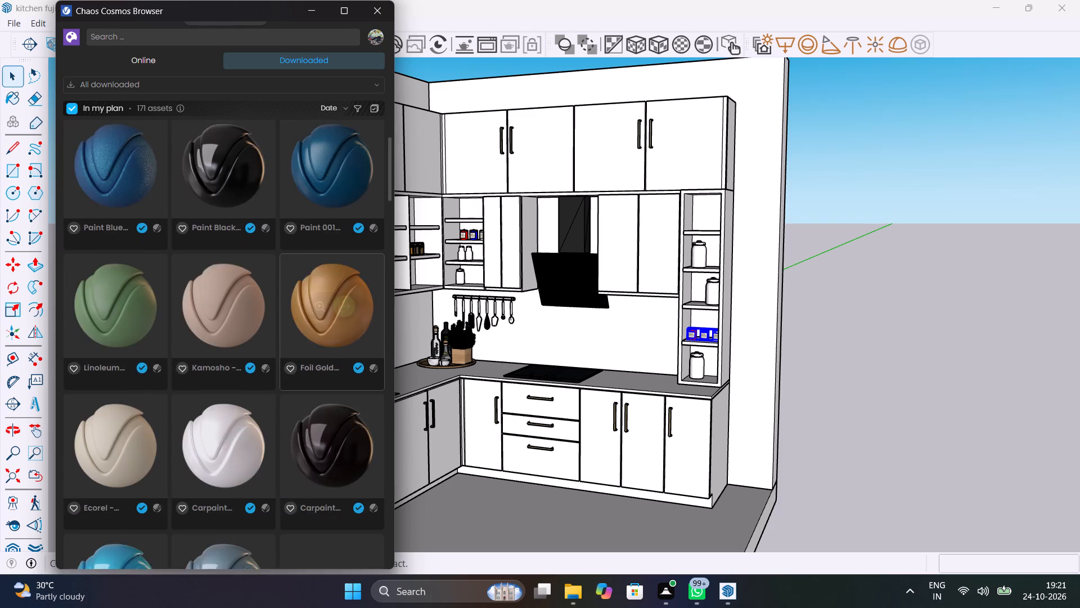
scroll(353, 296, "down", 17)
scroll(353, 296, "down", 12)
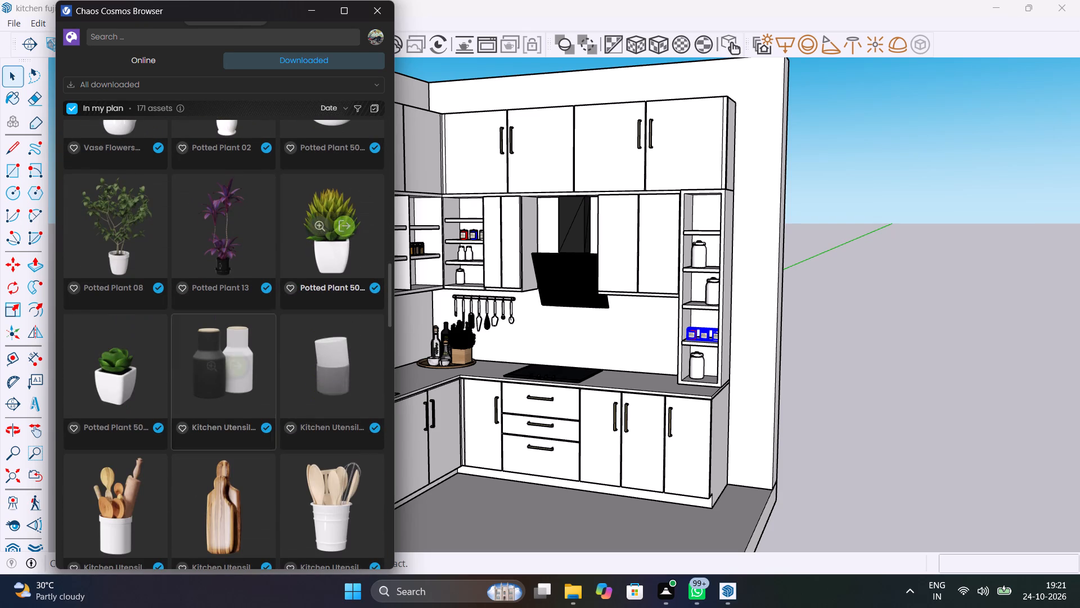
left_click(132, 371)
Place the potted succulent on the top open shelf of the tall unit beside the hob.
scroll(709, 222, "up", 17)
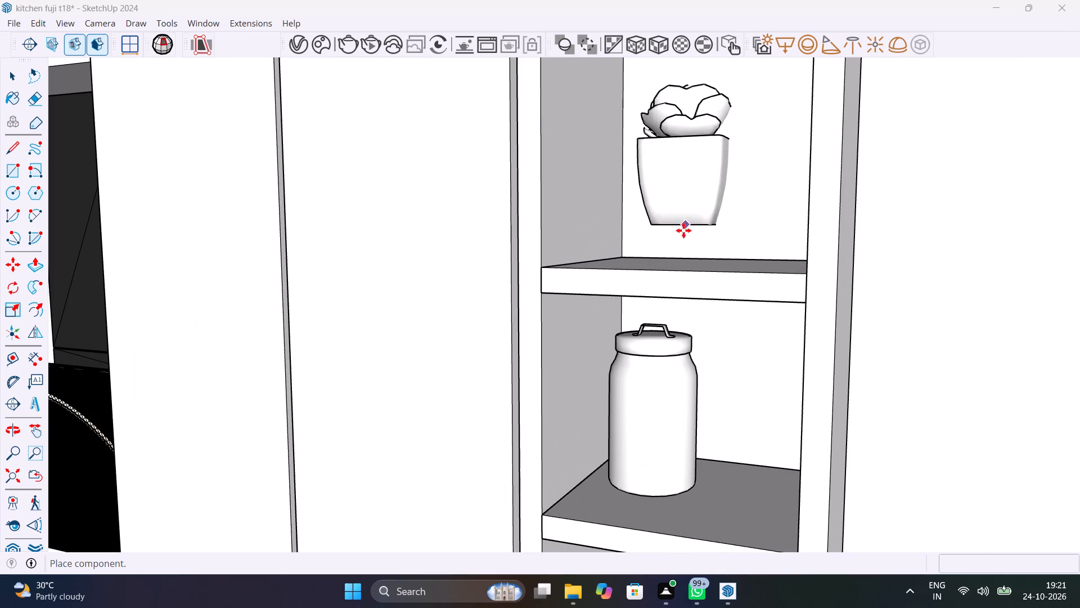
scroll(696, 263, "up", 5)
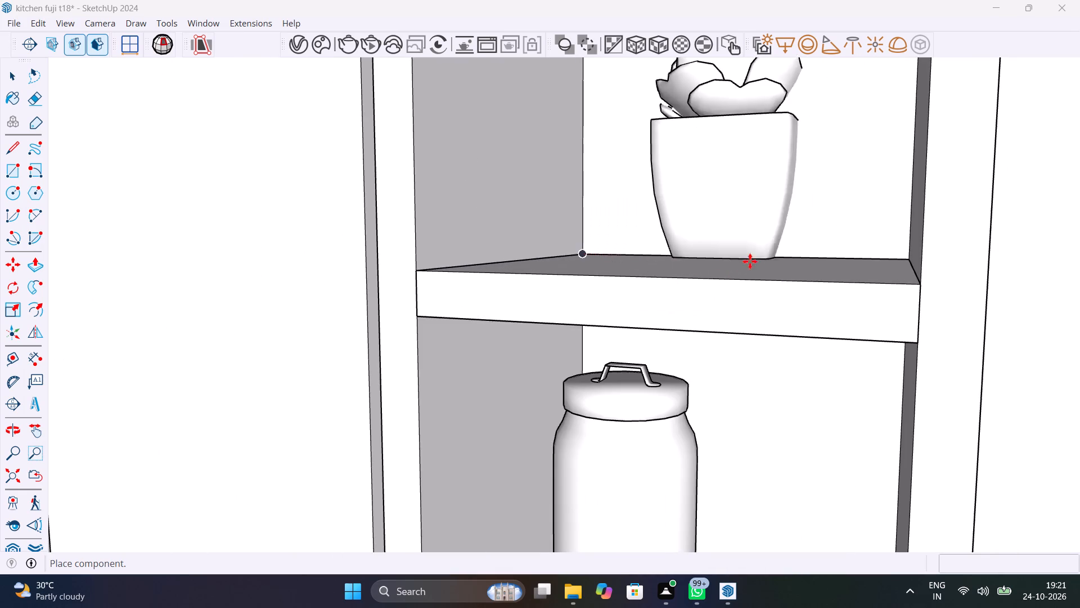
middle_click_drag(751, 261, 788, 365)
left_click(676, 307)
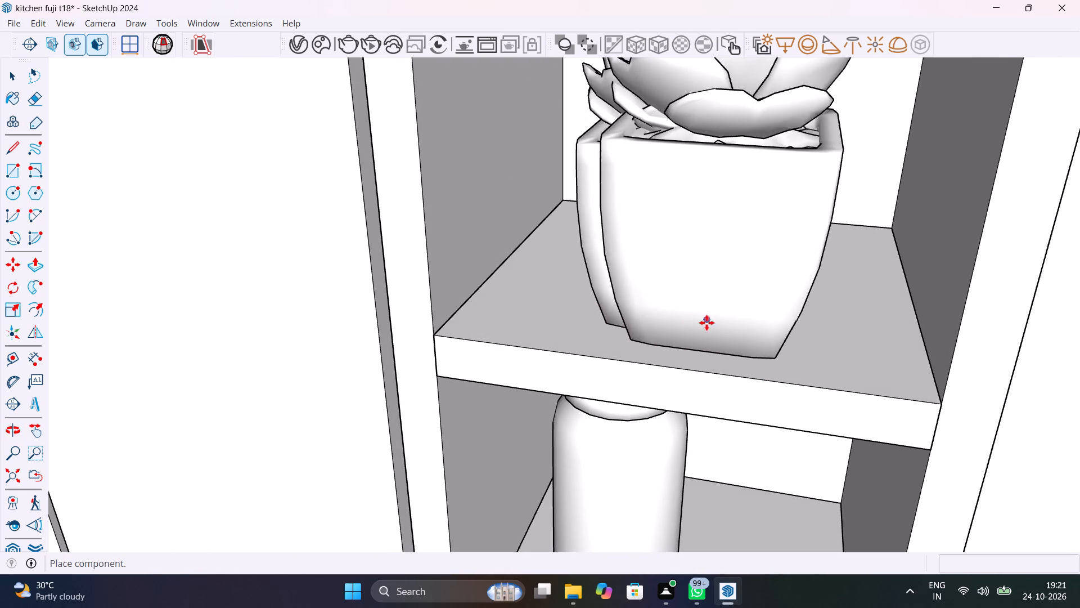
Place another potted succulent on the shelf above the tins in the corner cabinet.
scroll(412, 281, "down", 6)
middle_click_drag(446, 280, 835, 225)
scroll(832, 229, "down", 11)
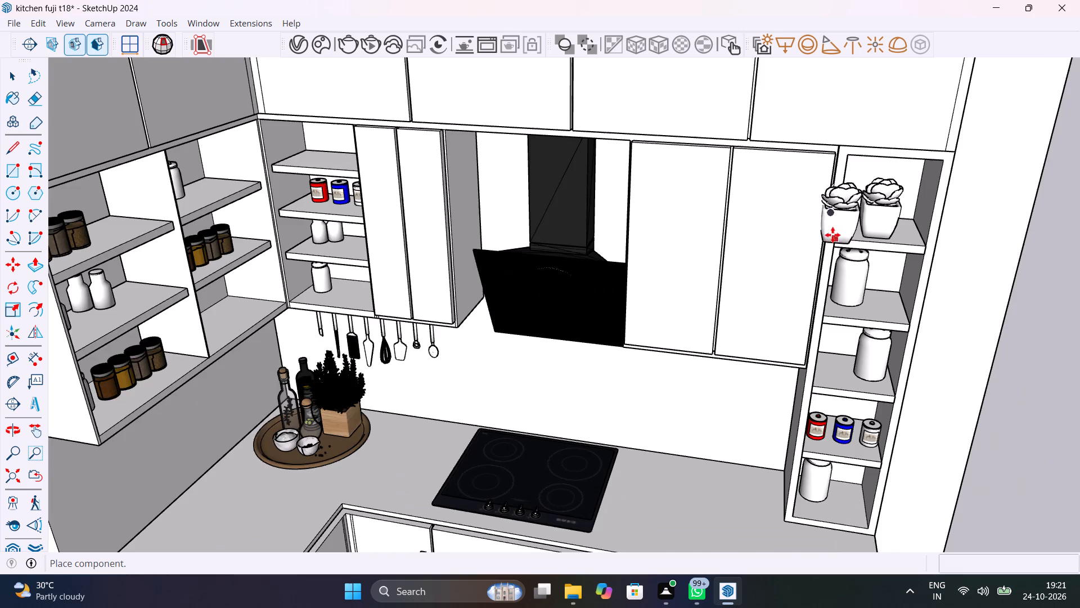
scroll(832, 235, "down", 6)
scroll(460, 184, "up", 11)
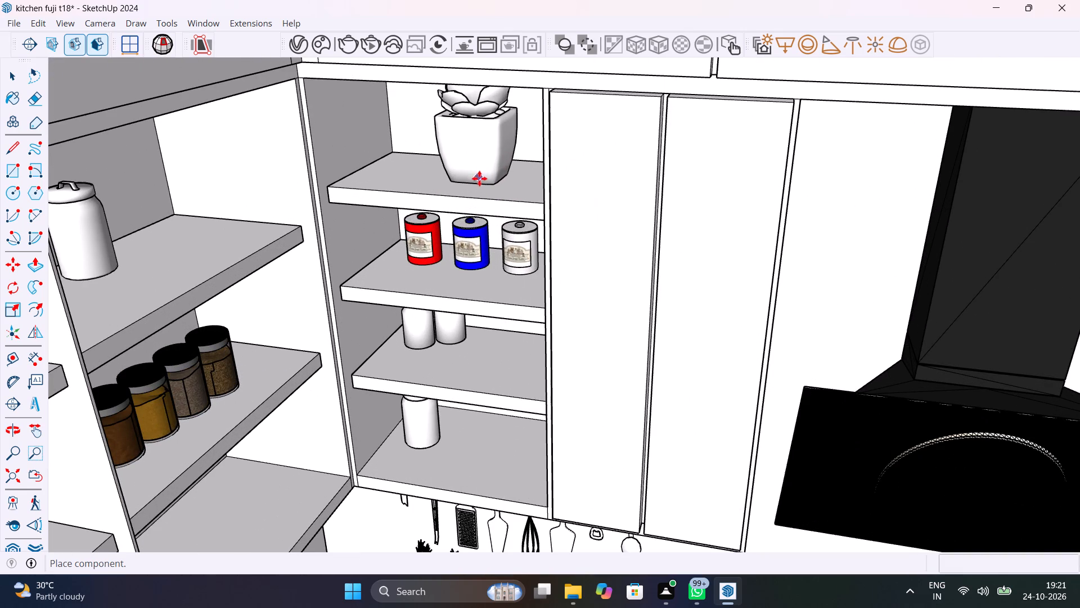
left_click(479, 179)
Place a potted succulent on the bottom shelf of the open cabinet beside the window, in the bay nearest the corner.
scroll(506, 212, "down", 10)
middle_click_drag(457, 256, 179, 187)
scroll(479, 301, "up", 7)
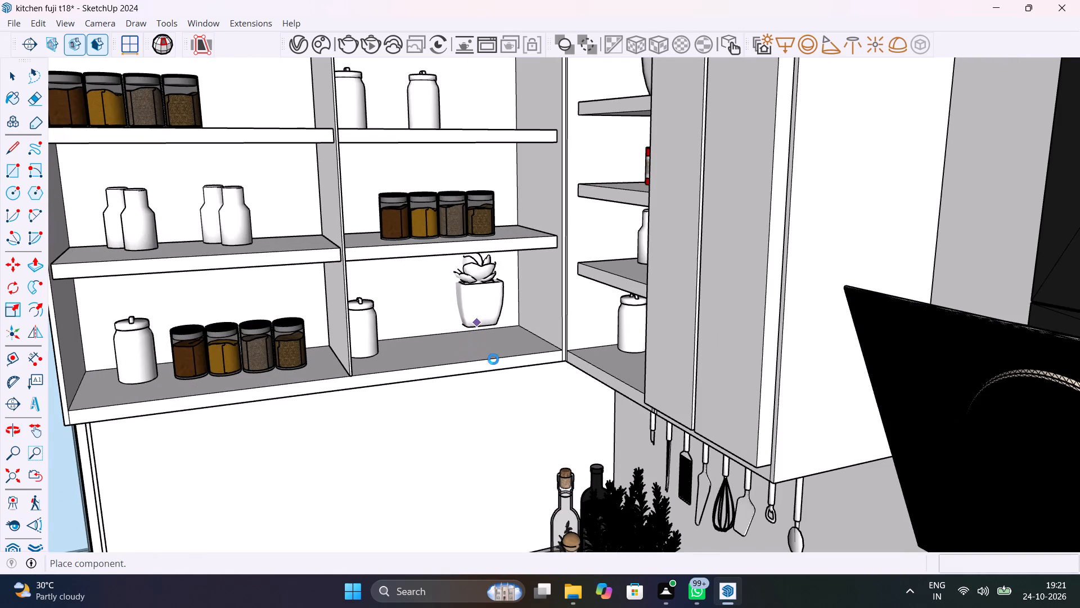
scroll(502, 355, "up", 1)
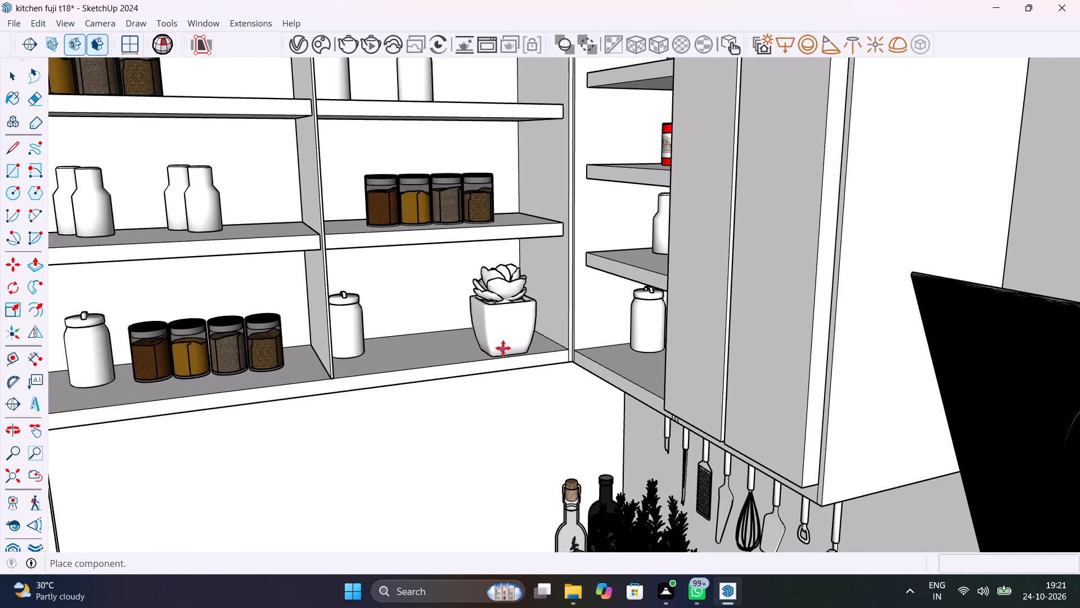
left_click(501, 342)
Place one more succulent on the countertop at the free end beyond the sink, and close the Chaos Cosmos browser.
scroll(410, 333, "down", 14)
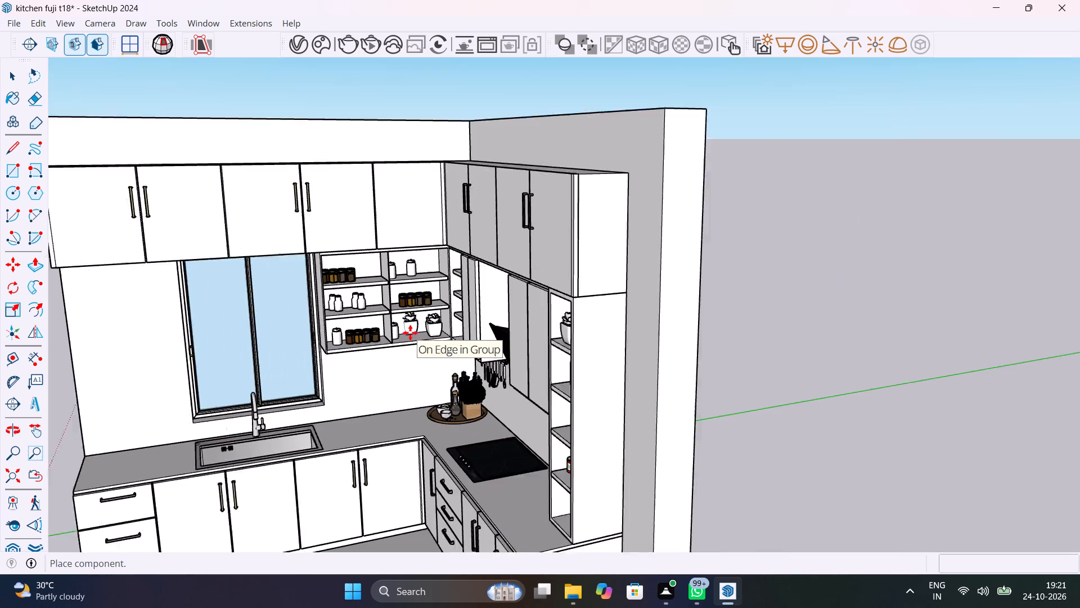
scroll(410, 333, "down", 5)
scroll(244, 403, "up", 10)
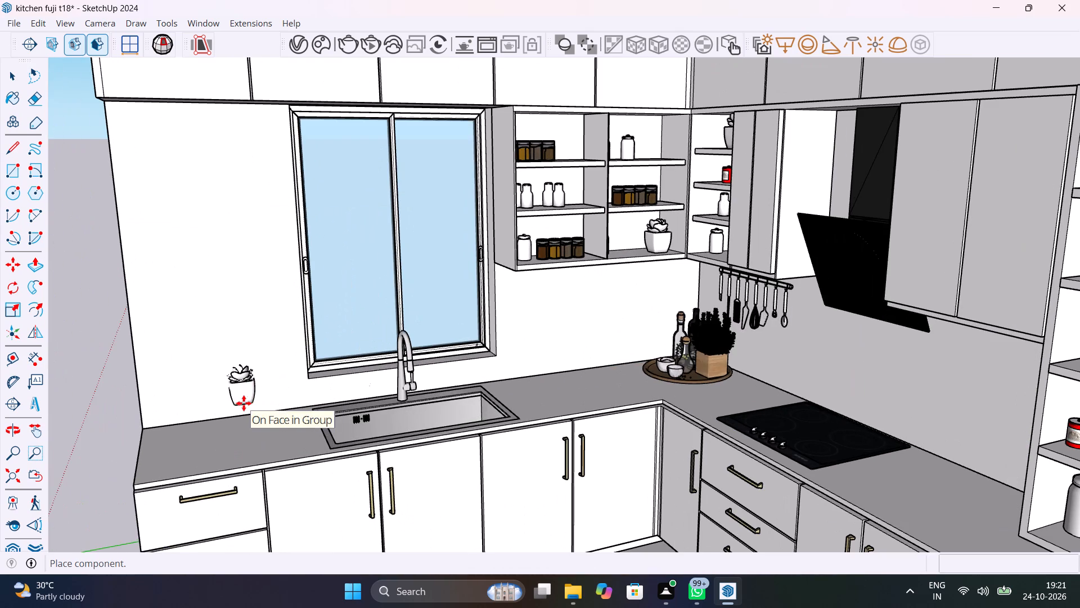
left_click(167, 433)
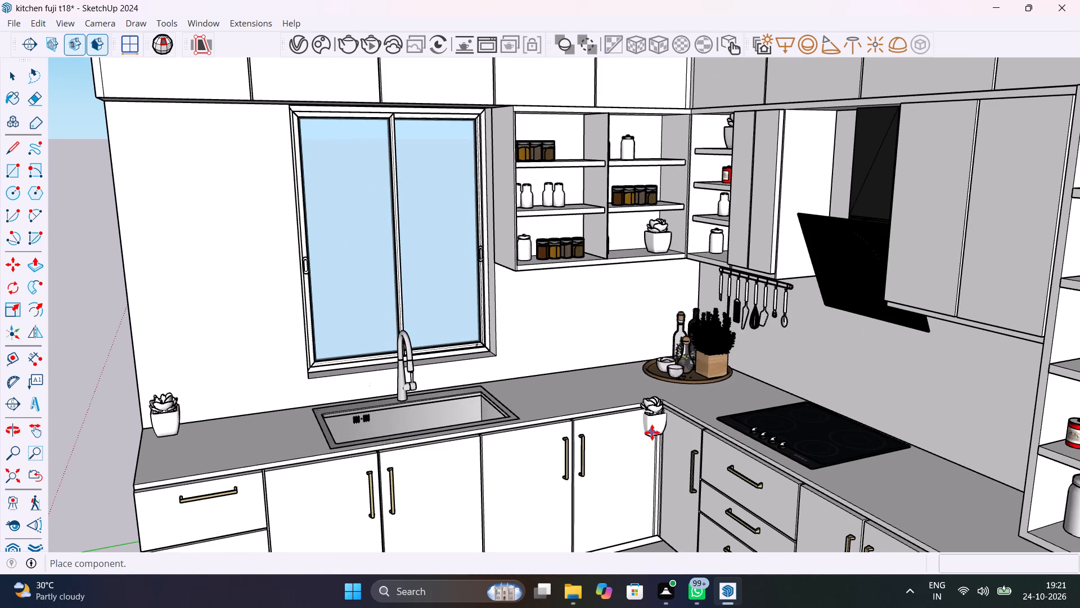
scroll(653, 431, "down", 9)
middle_click_drag(713, 464, 866, 466)
scroll(802, 450, "up", 8)
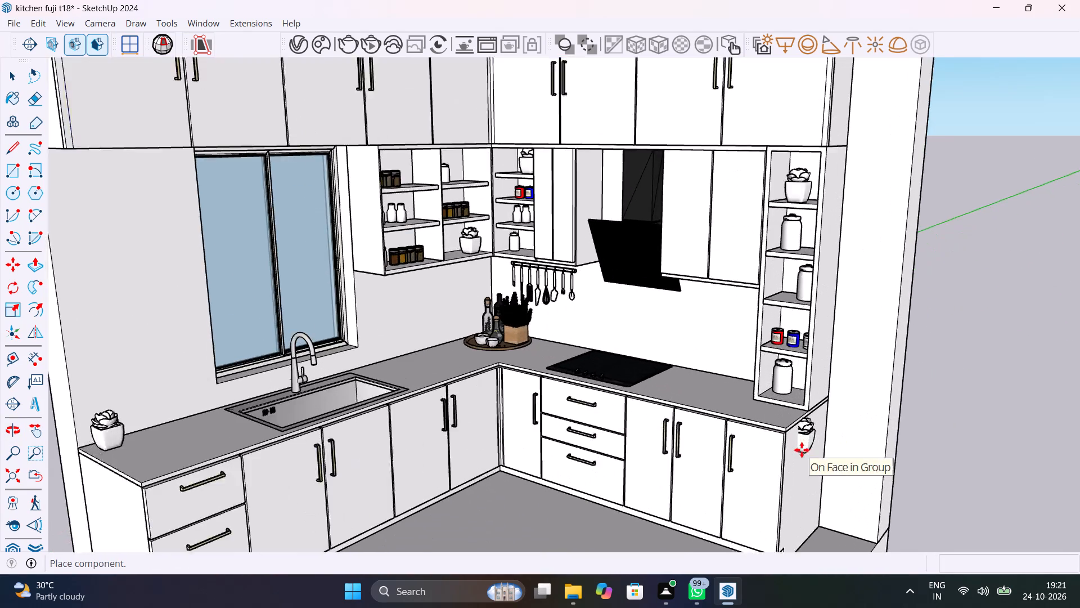
middle_click_drag(844, 465, 884, 482)
scroll(723, 401, "down", 6)
key("space")
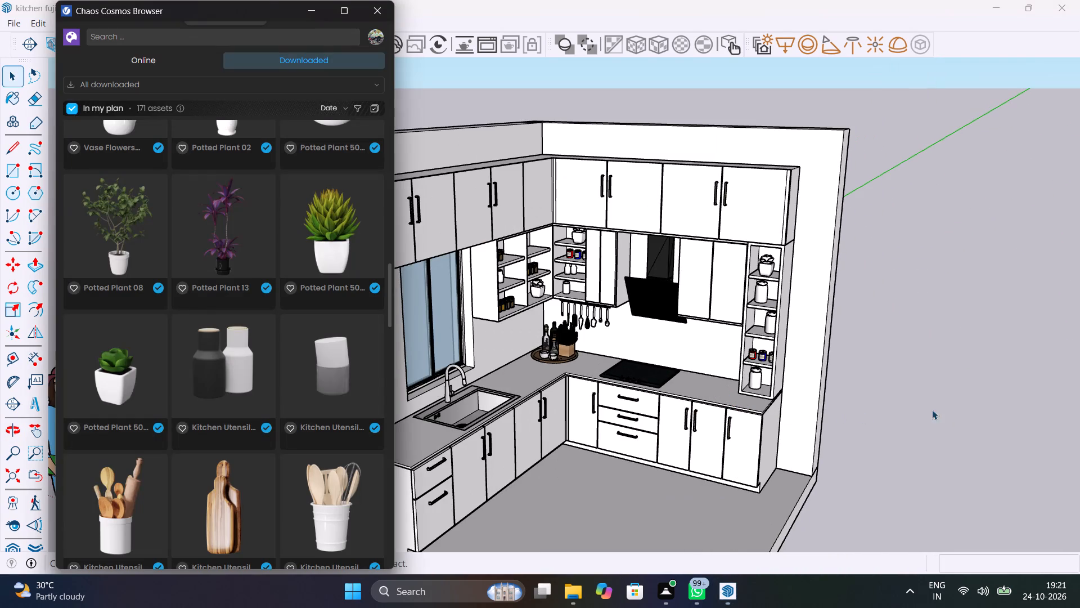
left_click(369, 16)
Save the kitchen model.
scroll(603, 274, "down", 3)
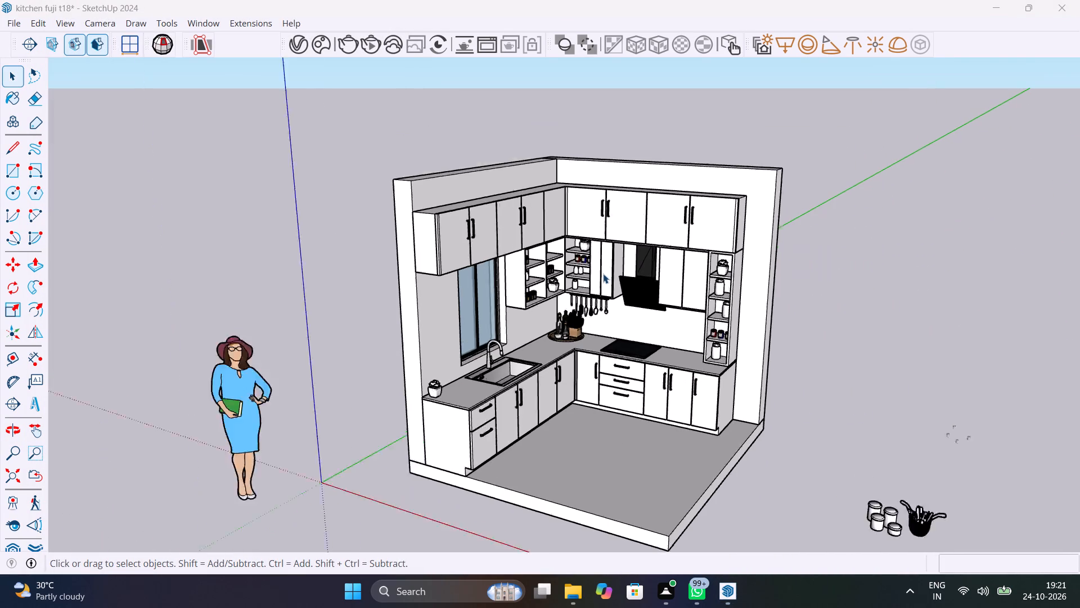
scroll(603, 274, "down", 1)
key("ctrl+s")
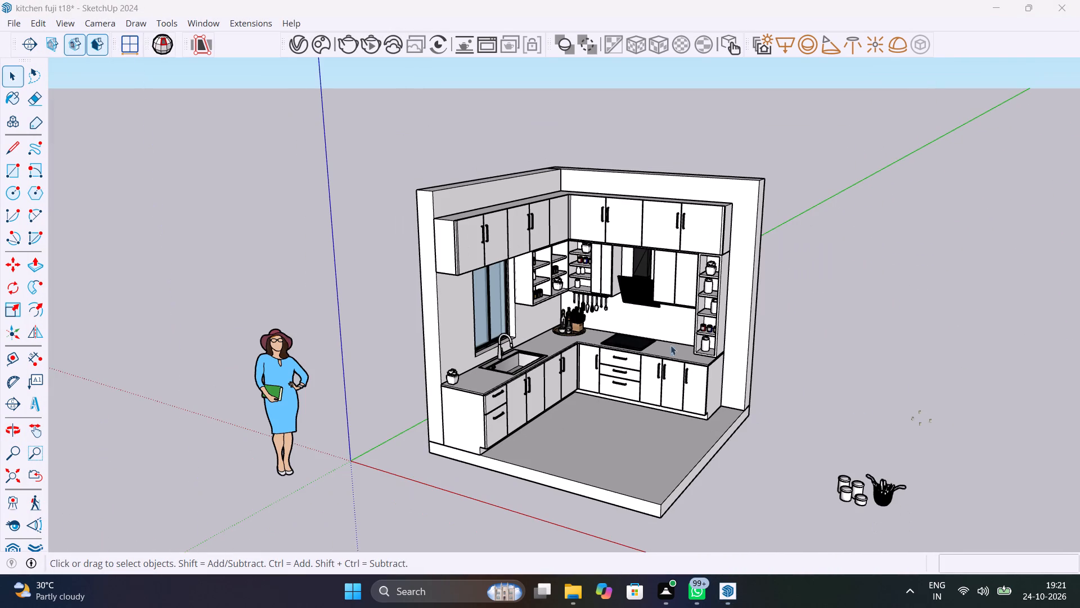
Delete the leftover jars and utensil pot lying on the ground outside the kitchen.
left_click(866, 493)
left_click(941, 521)
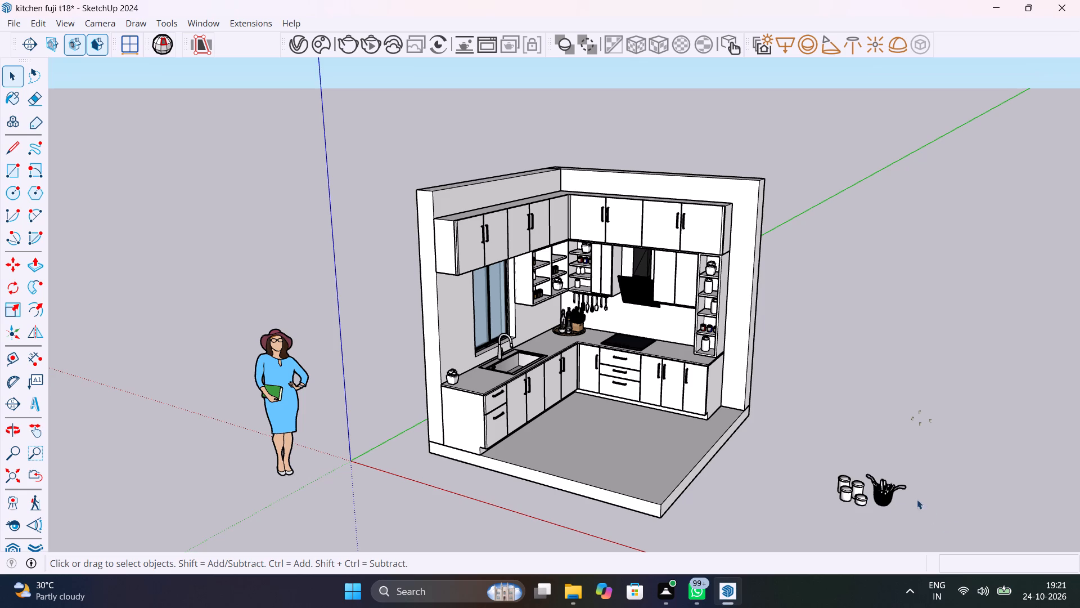
left_click(950, 521)
left_click_drag(958, 530, 804, 461)
key("Delete")
left_click_drag(892, 482, 892, 498)
key("Delete")
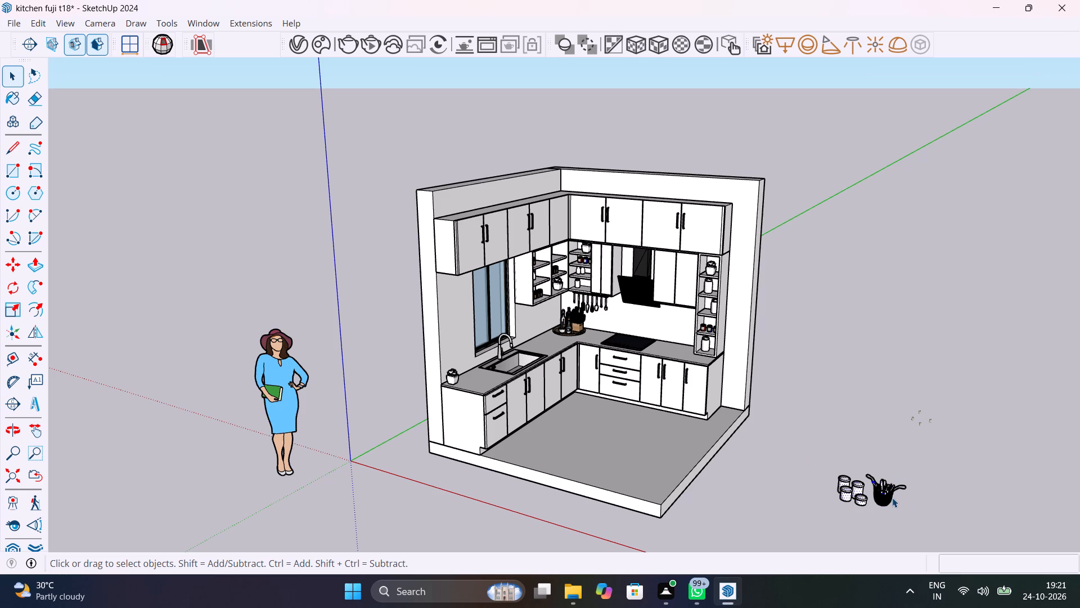
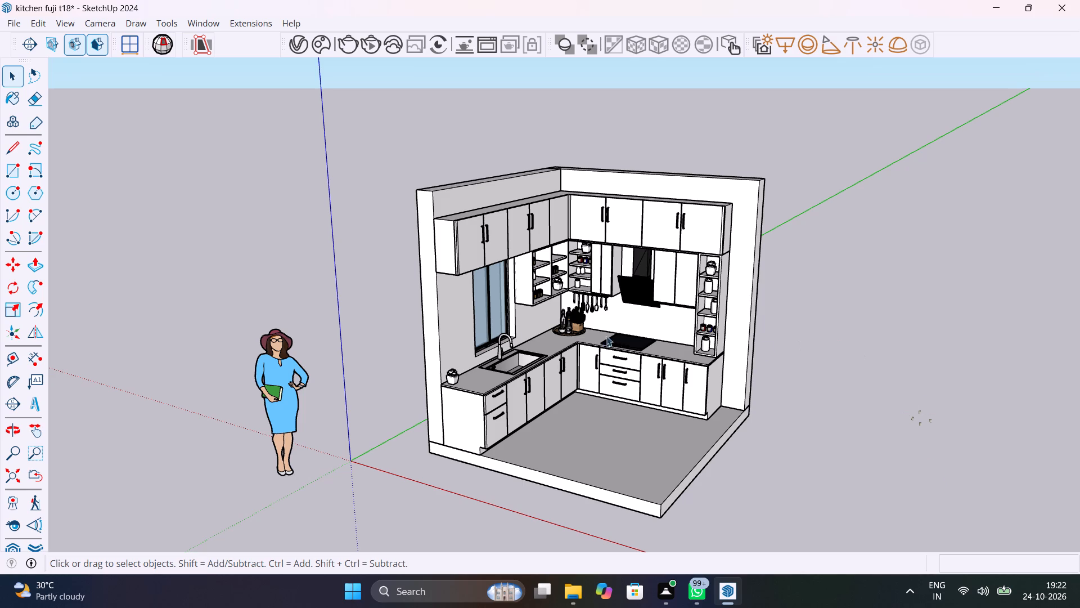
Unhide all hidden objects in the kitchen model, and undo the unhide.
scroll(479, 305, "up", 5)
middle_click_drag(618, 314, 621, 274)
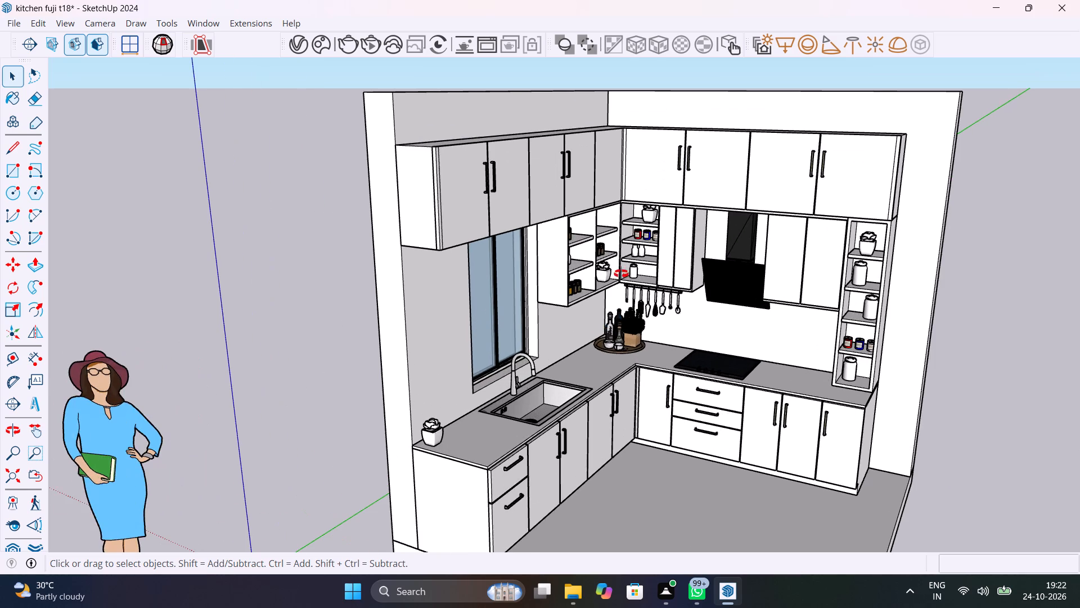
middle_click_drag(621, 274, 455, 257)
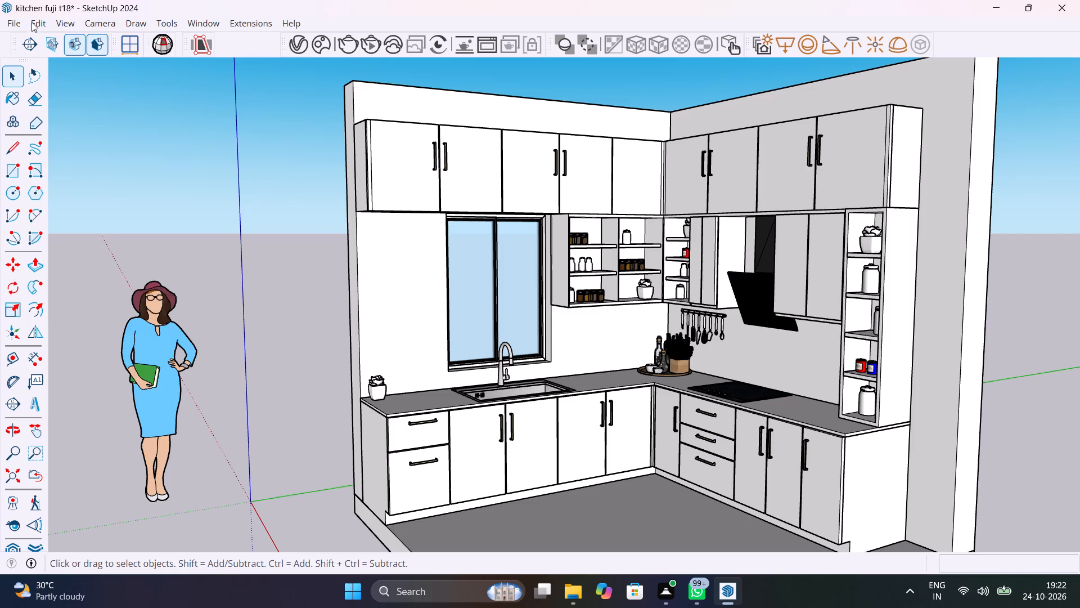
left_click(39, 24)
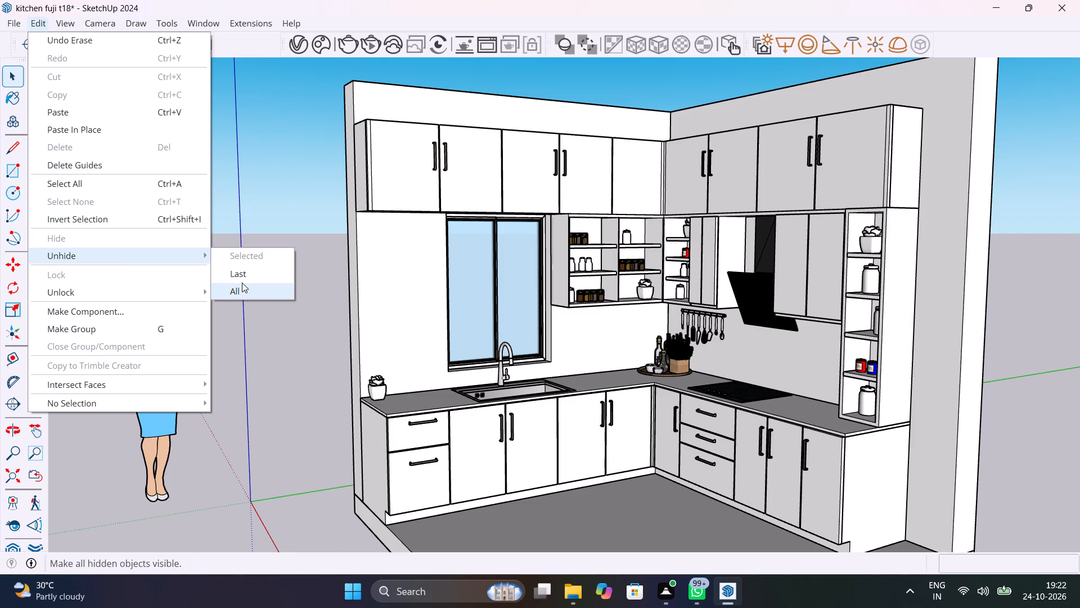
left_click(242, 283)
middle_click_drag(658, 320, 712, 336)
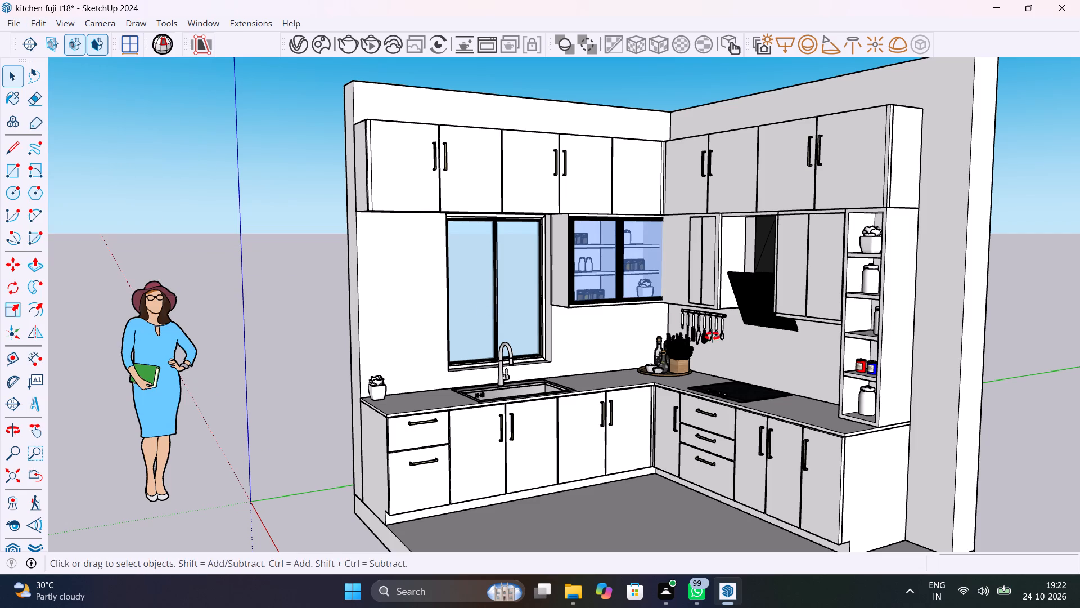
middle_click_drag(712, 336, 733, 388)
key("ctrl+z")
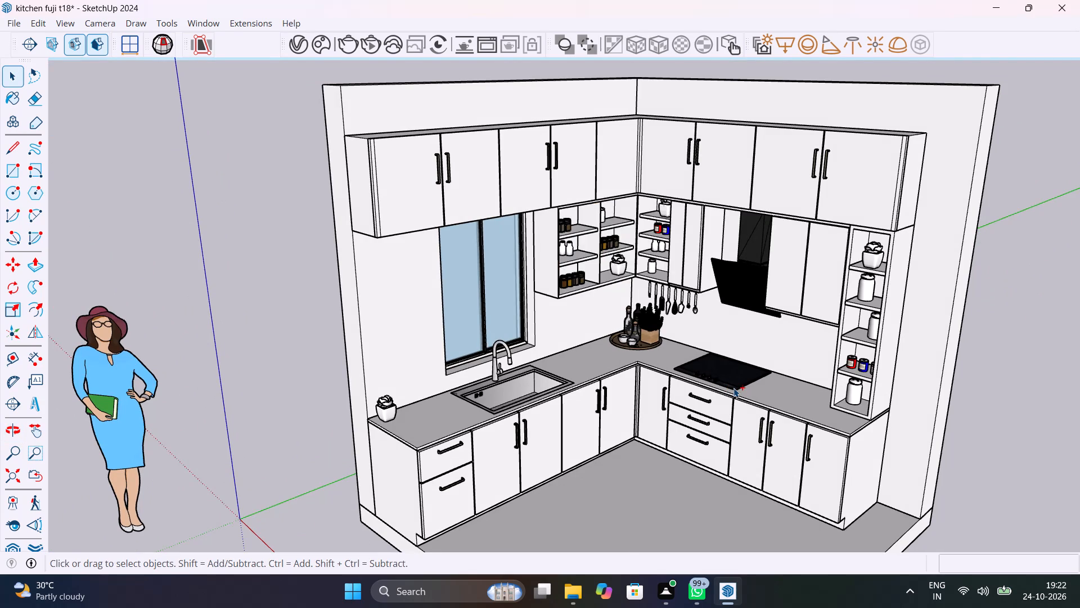
Unhide the last hidden object in the kitchen model.
scroll(569, 256, "up", 4)
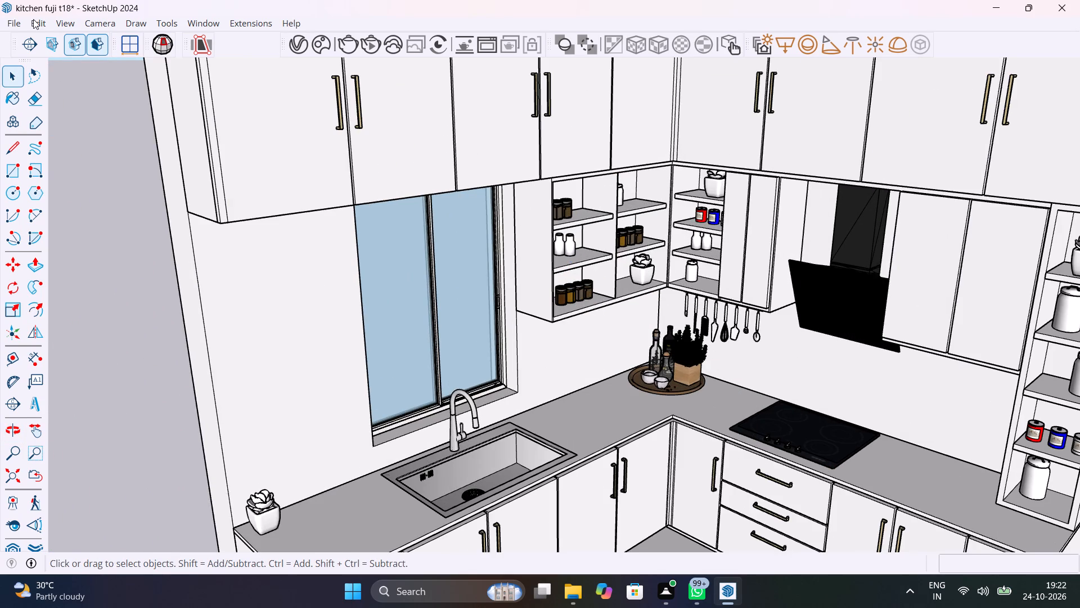
left_click(33, 19)
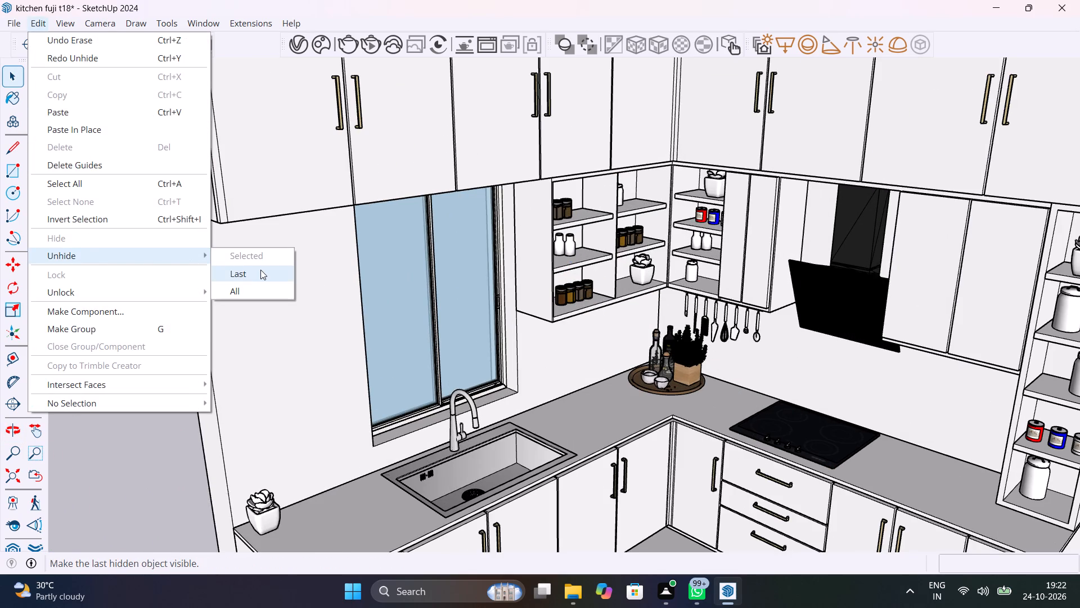
left_click(260, 270)
Unhide all remaining hidden objects in the kitchen model.
scroll(102, 165, "down", 5)
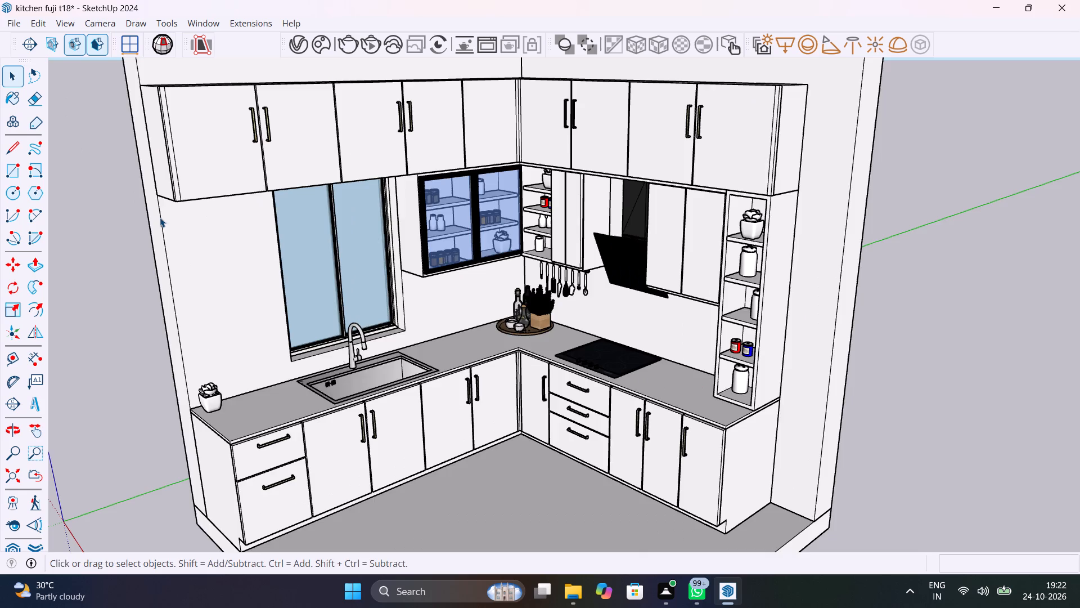
middle_click_drag(237, 225, 386, 240)
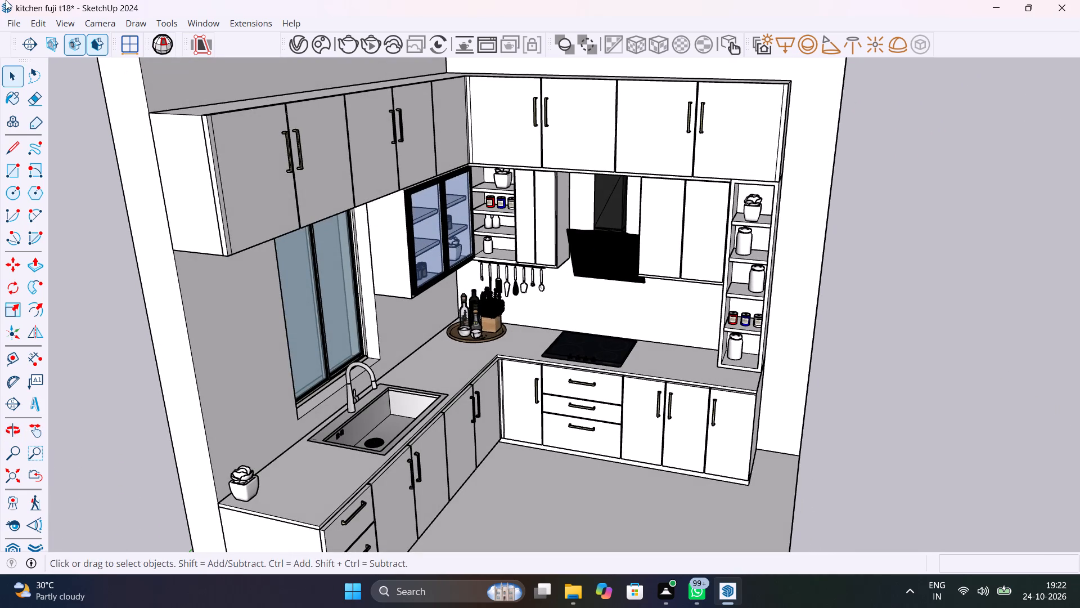
left_click(37, 26)
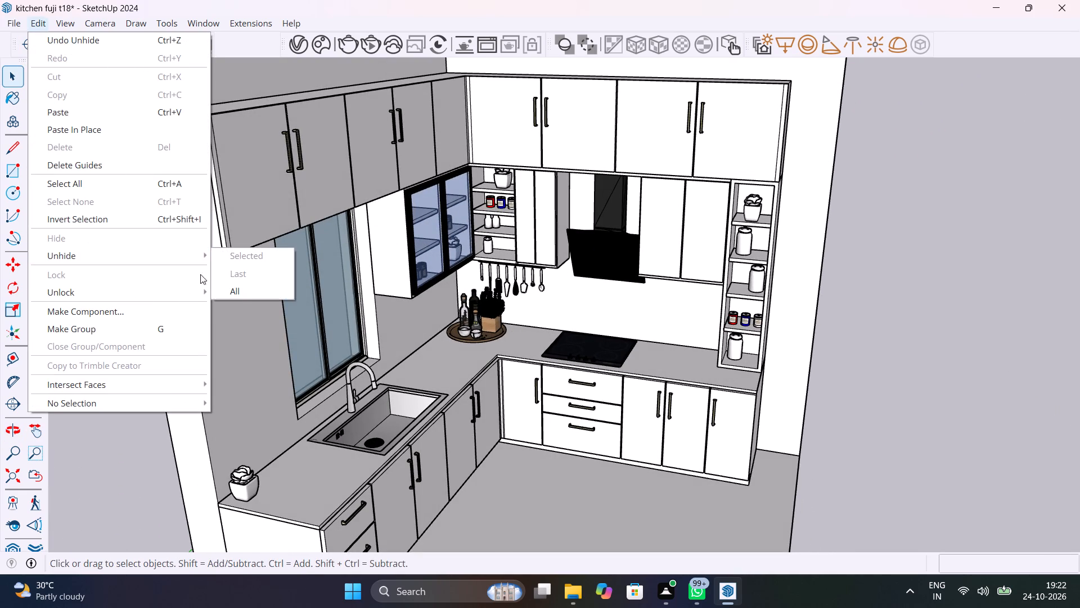
left_click(240, 297)
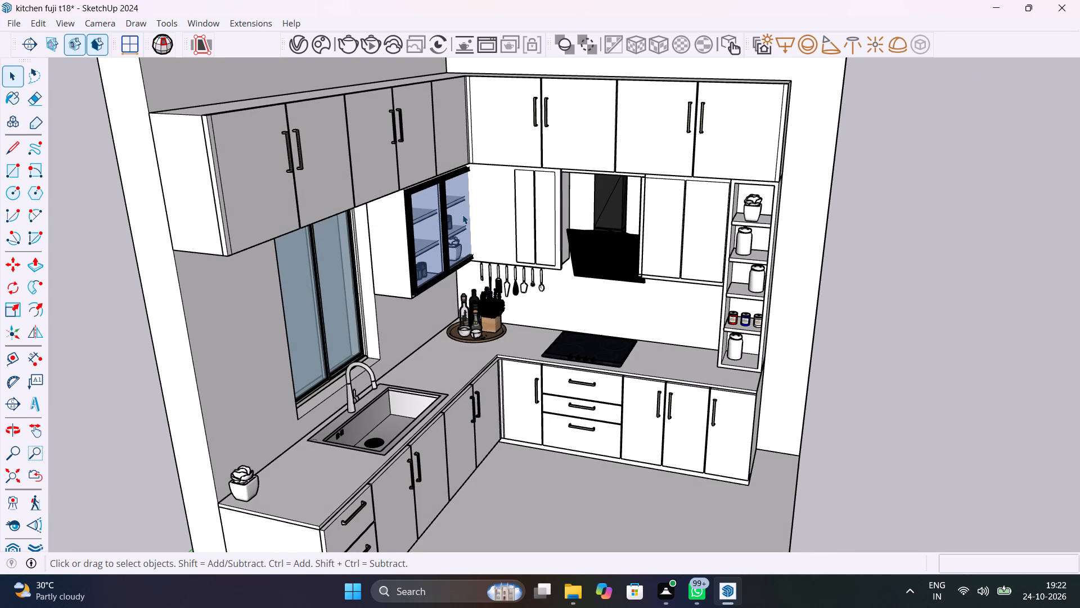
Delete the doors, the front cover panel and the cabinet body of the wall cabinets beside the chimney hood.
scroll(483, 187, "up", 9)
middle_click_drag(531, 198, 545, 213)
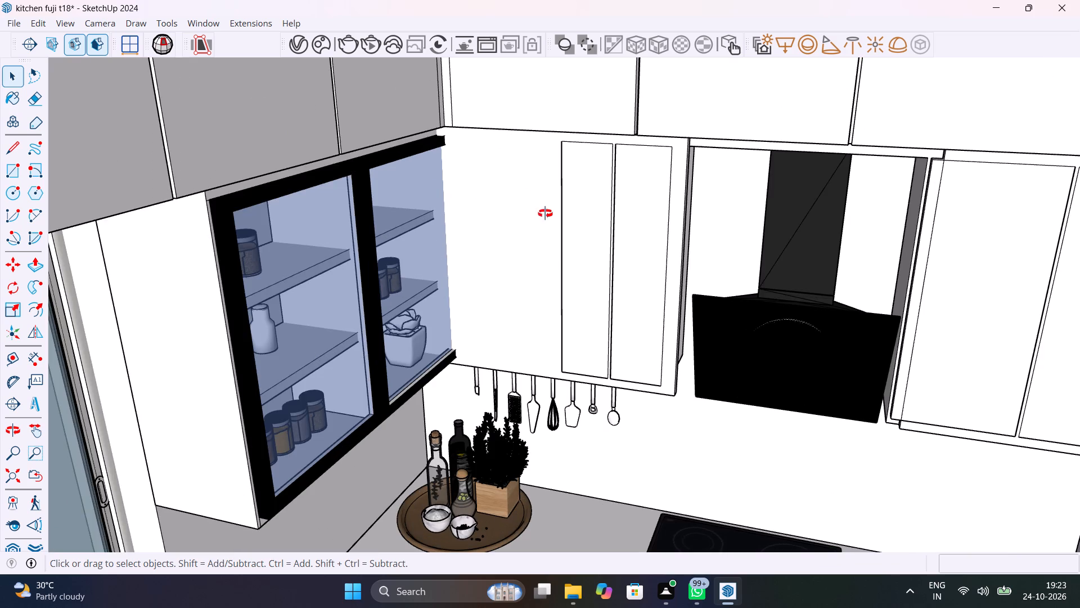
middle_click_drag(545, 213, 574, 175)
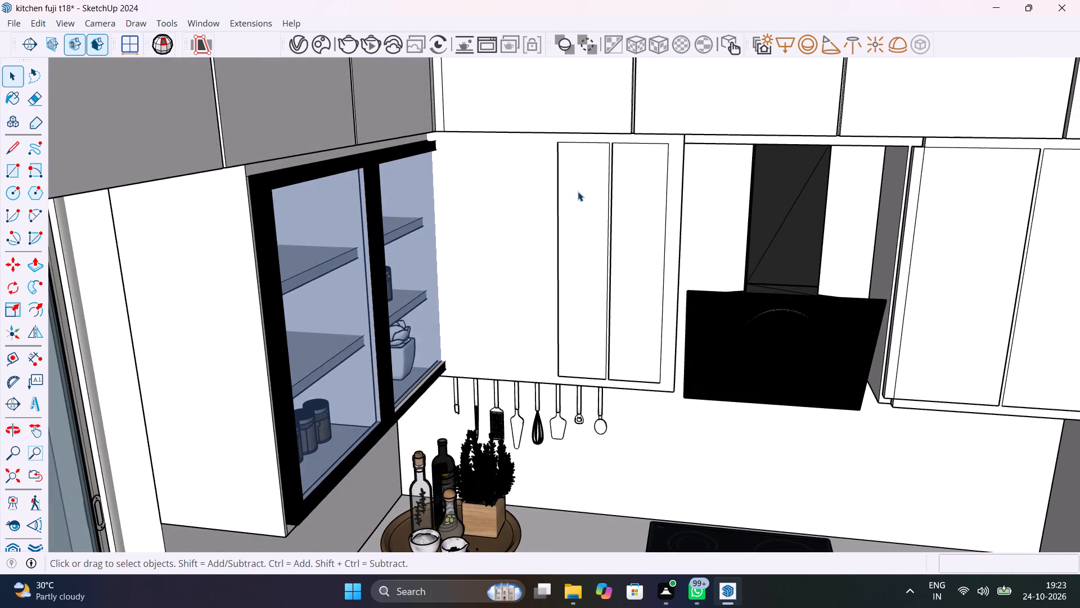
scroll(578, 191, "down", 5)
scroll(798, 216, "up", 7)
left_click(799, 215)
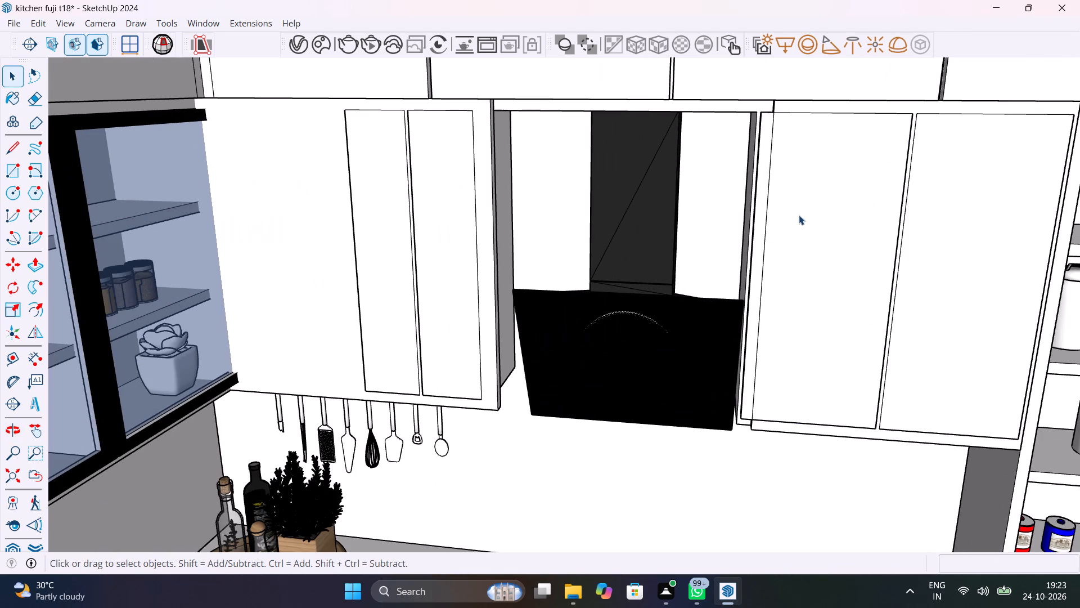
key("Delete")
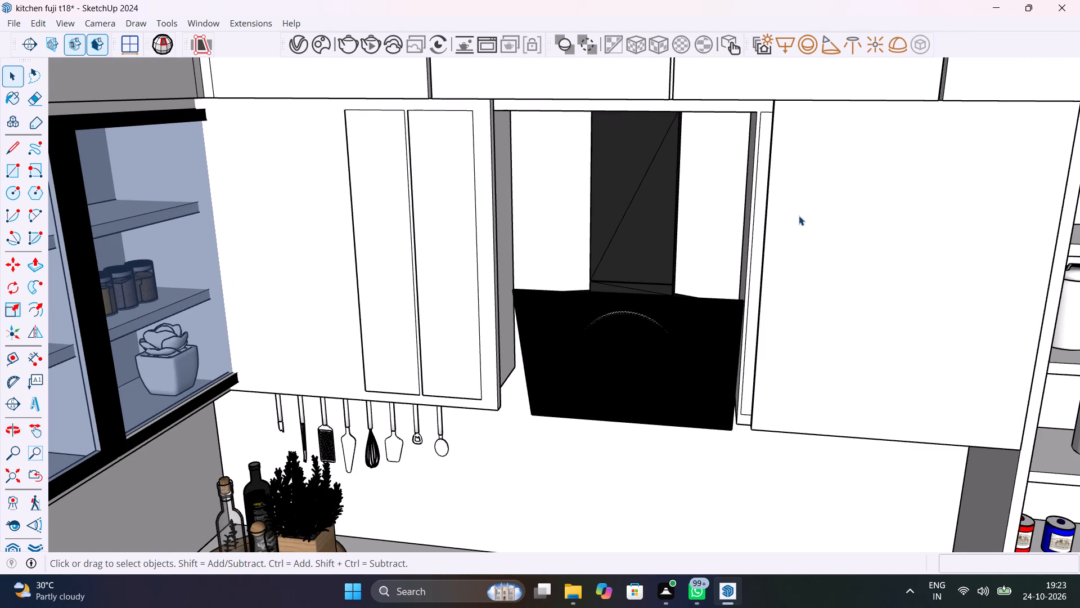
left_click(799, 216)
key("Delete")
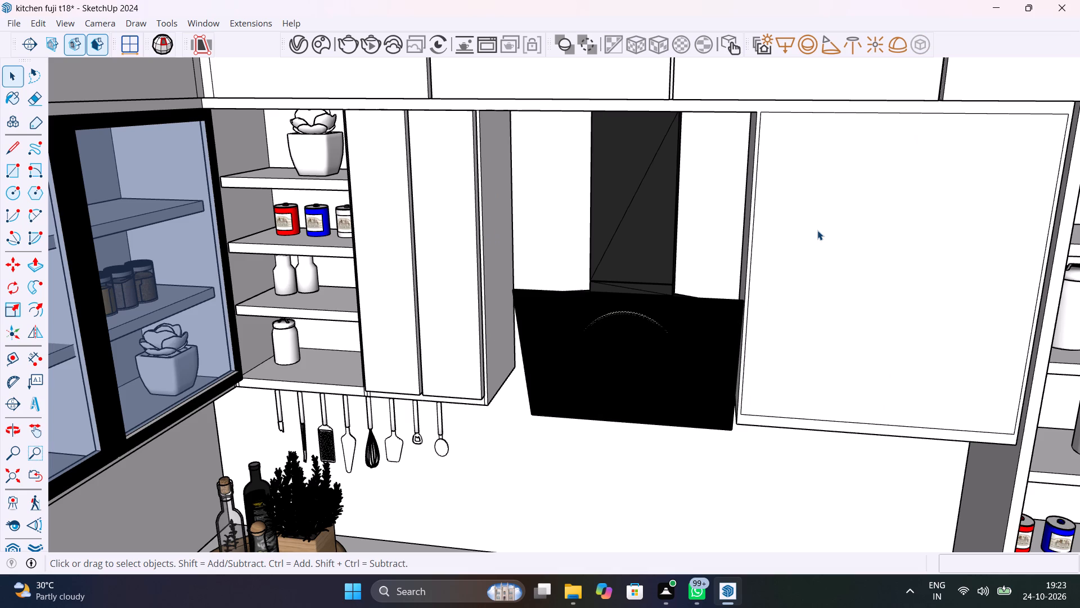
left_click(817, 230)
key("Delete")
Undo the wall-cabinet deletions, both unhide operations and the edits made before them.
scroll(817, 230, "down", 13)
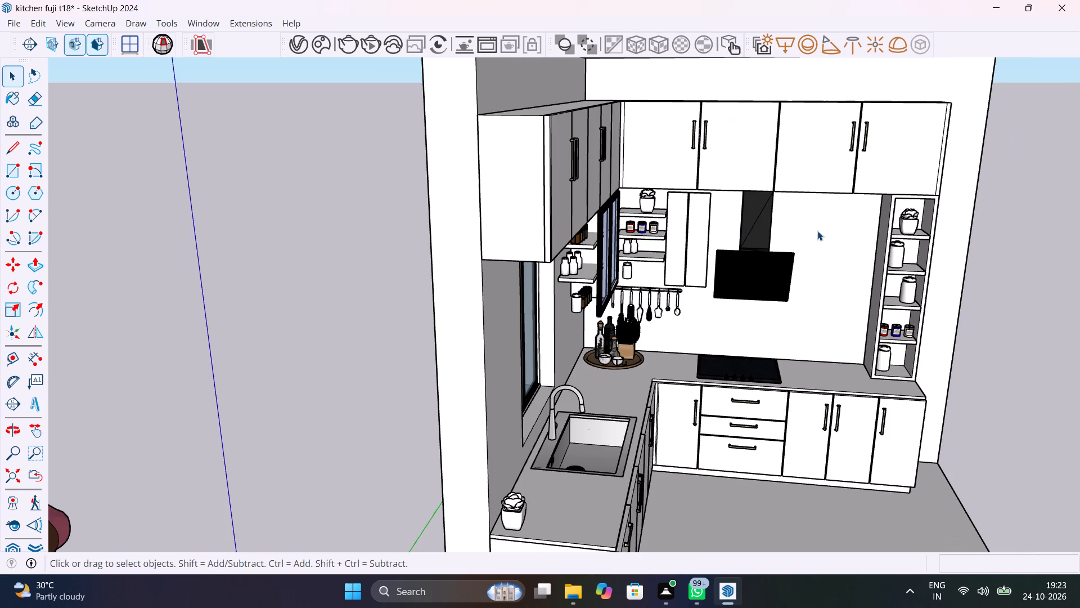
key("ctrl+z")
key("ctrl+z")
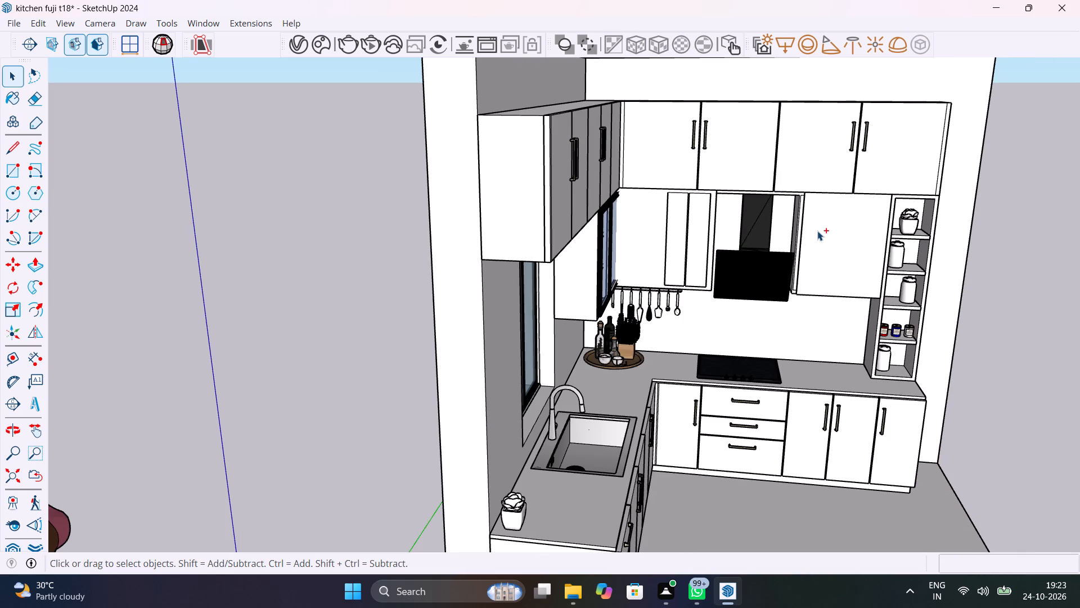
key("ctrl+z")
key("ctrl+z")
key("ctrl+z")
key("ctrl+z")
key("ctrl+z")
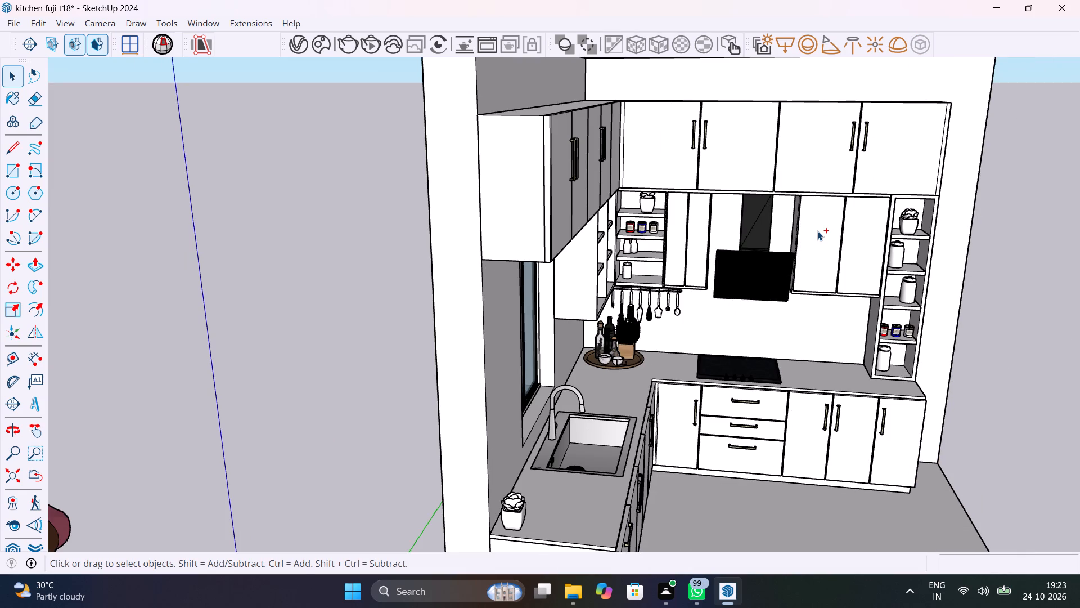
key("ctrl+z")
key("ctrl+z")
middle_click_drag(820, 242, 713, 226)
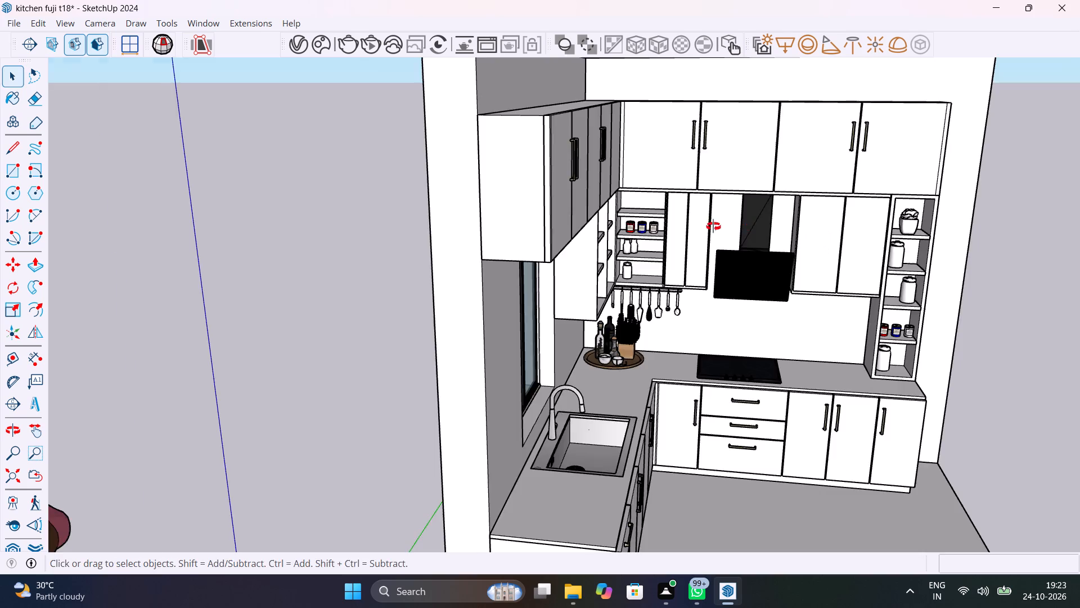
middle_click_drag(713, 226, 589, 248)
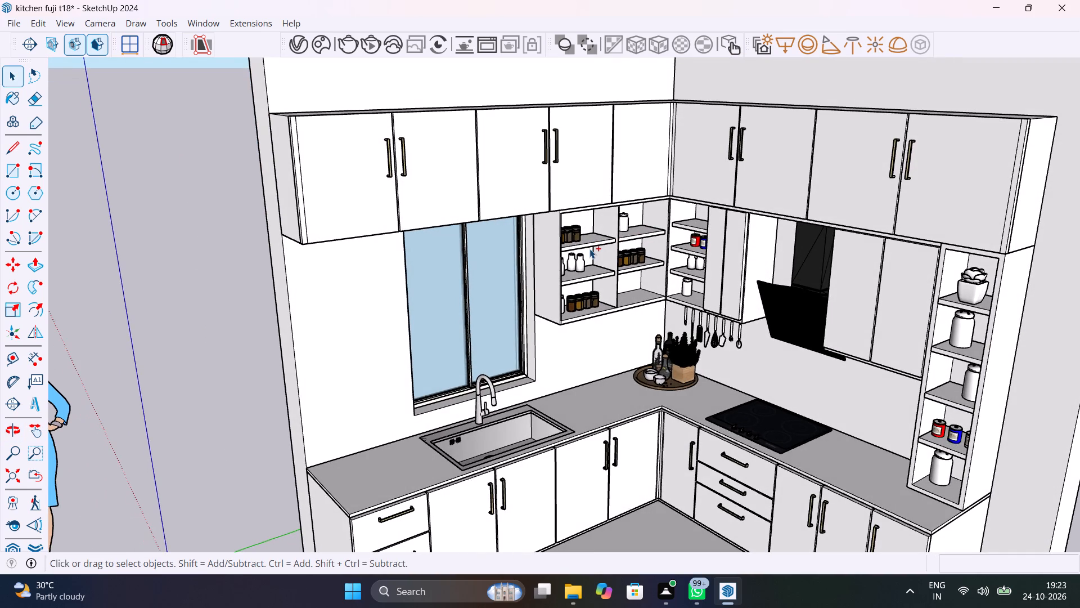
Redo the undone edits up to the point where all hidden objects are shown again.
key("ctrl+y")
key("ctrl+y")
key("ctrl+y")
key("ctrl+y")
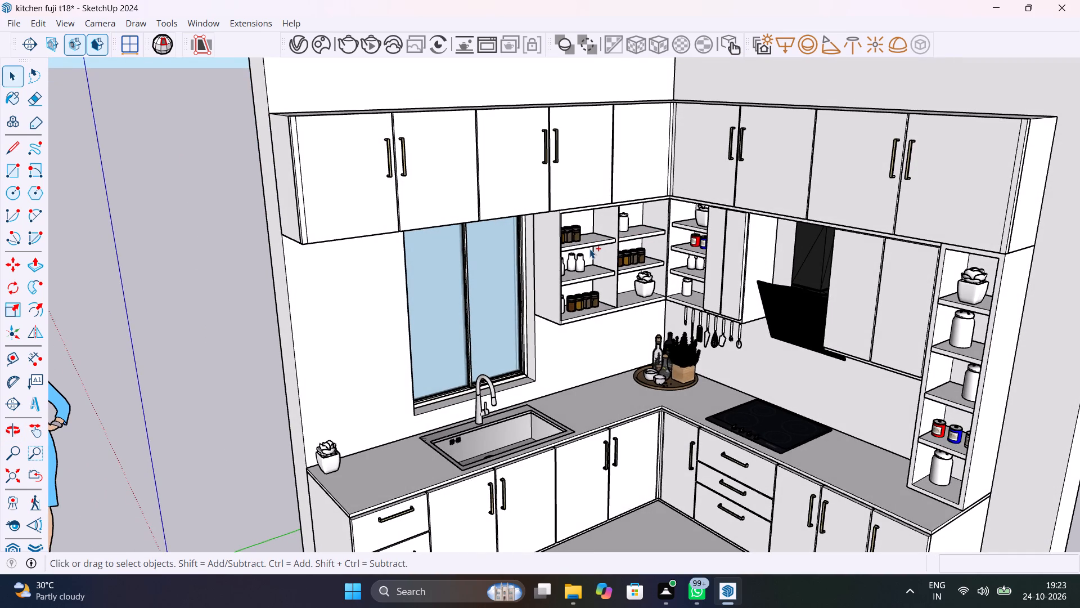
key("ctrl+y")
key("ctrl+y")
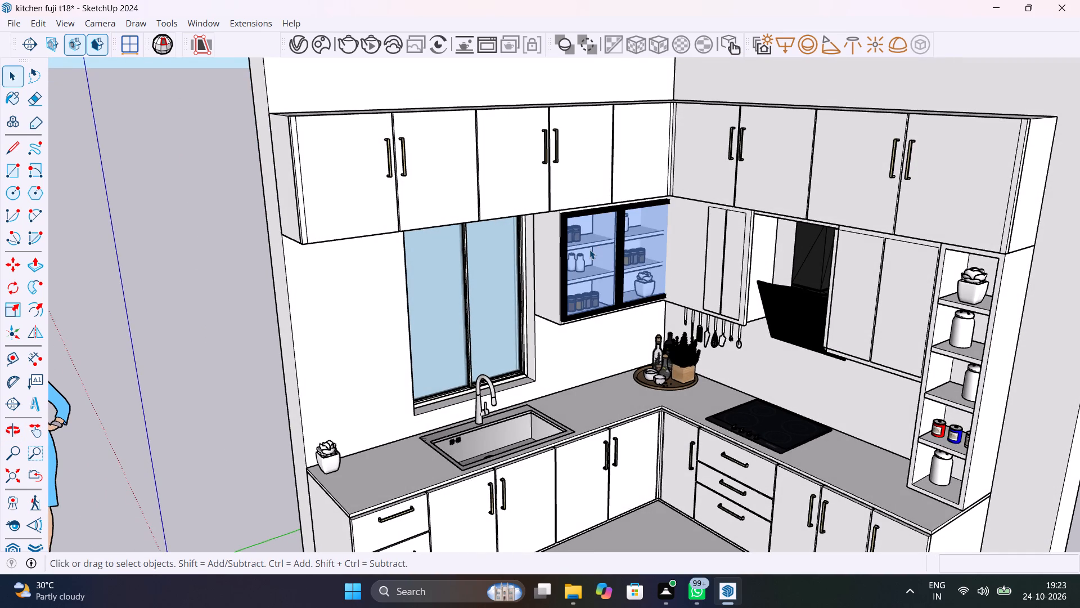
Delete the cover panel in front of the wall cabinets and open shelves on the chimney hood wall.
scroll(698, 258, "up", 3)
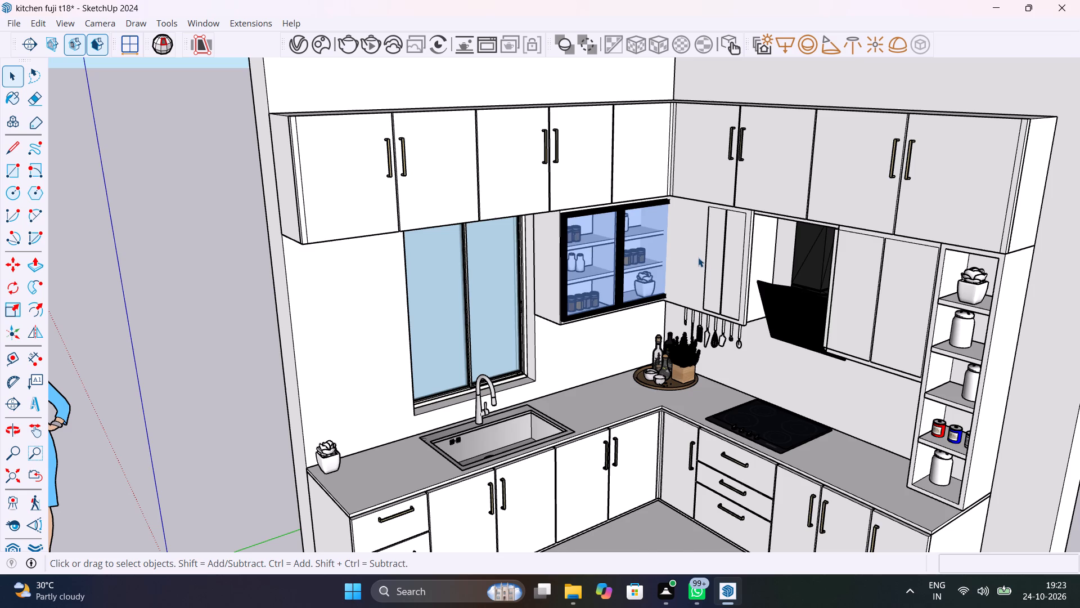
scroll(698, 257, "up", 1)
left_click(695, 247)
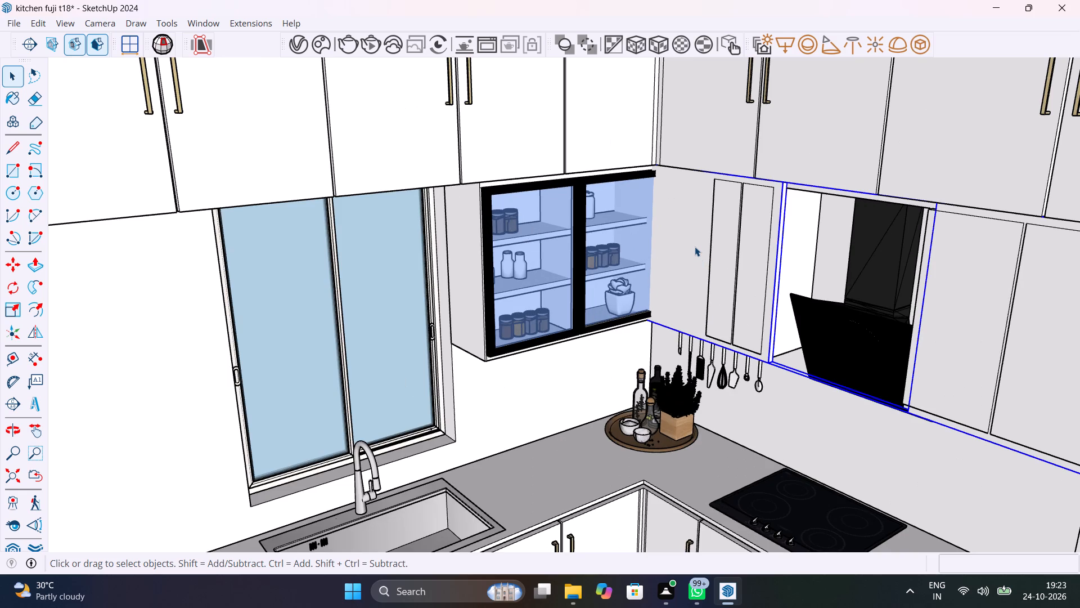
key("Delete")
Examine the wall cabinets along the chimney hood wall and a handle on the upper cabinet doors.
scroll(718, 250, "down", 11)
middle_click_drag(767, 311, 848, 319)
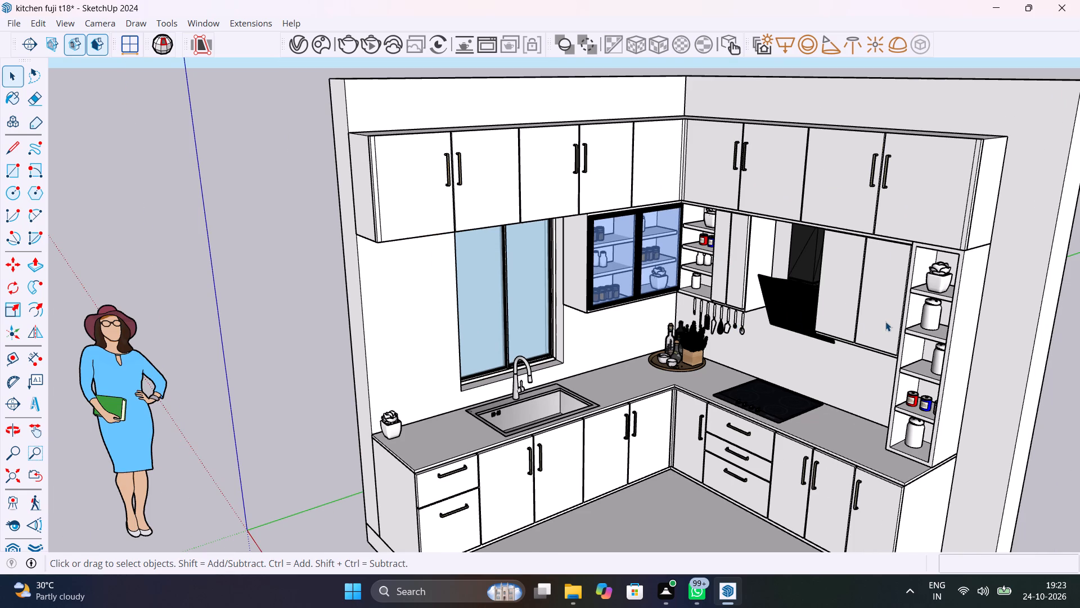
scroll(885, 321, "up", 3)
middle_click_drag(867, 310, 1008, 289)
scroll(970, 299, "up", 1)
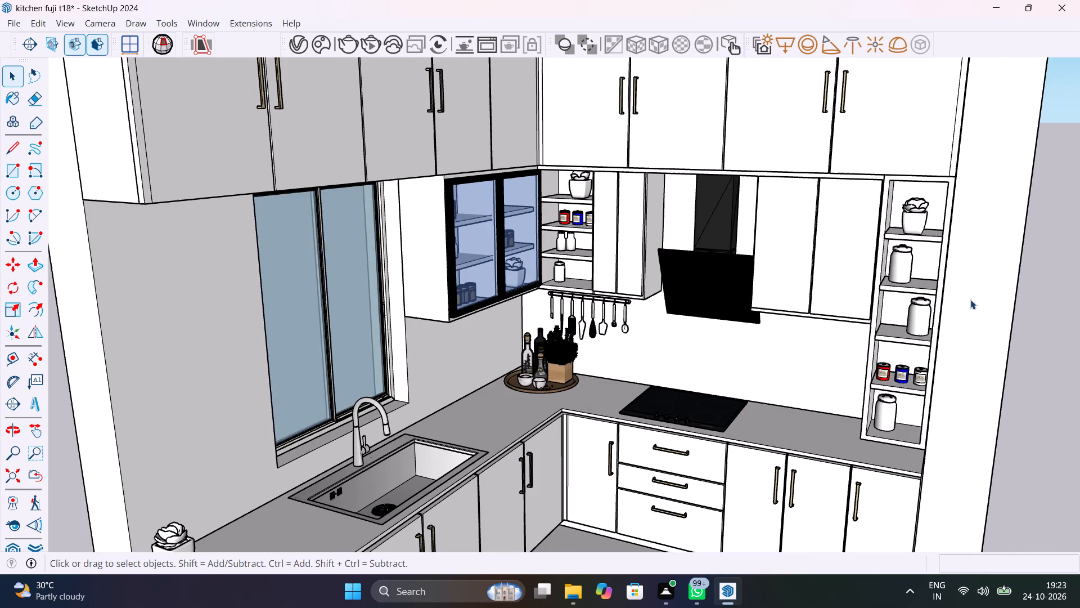
middle_click_drag(875, 312, 973, 343, "shift")
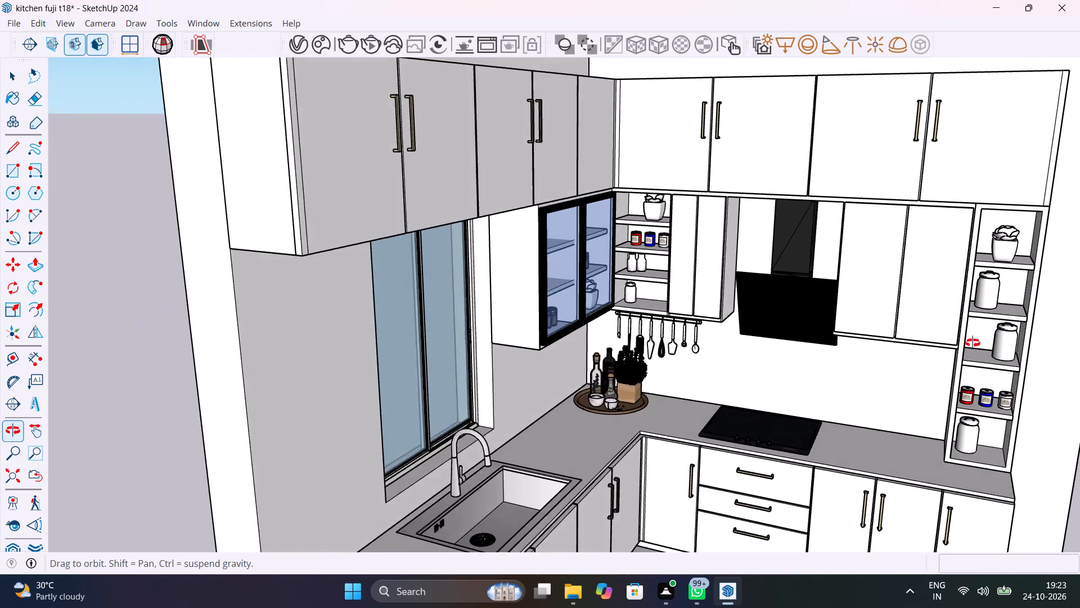
middle_click_drag(973, 343, 1037, 356, "shift")
scroll(1037, 356, "up", 1)
scroll(917, 281, "up", 4)
middle_click_drag(870, 272, 738, 423, "shift")
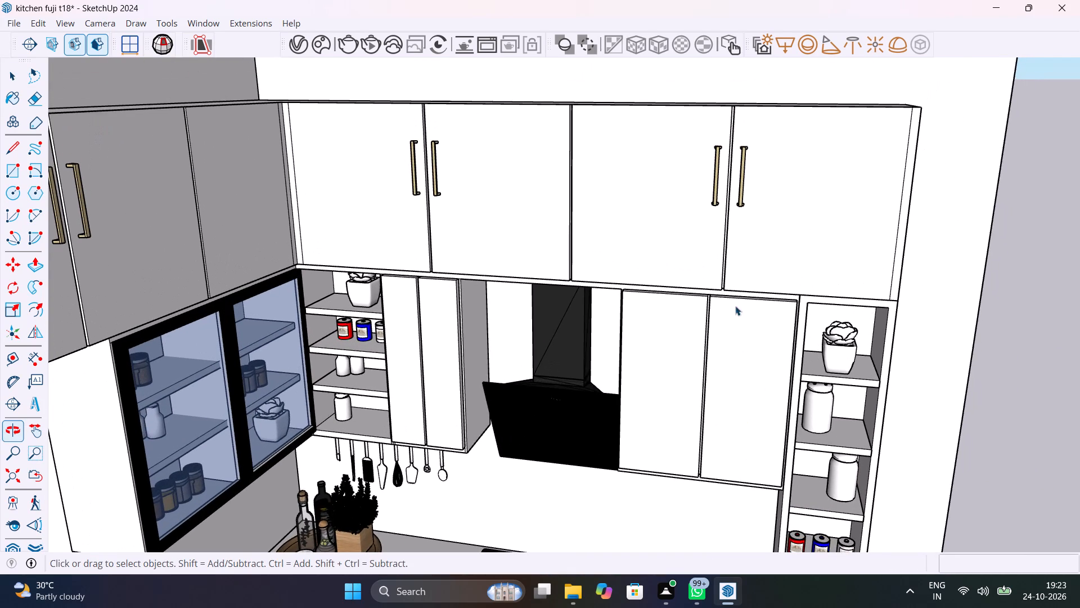
left_click(741, 190)
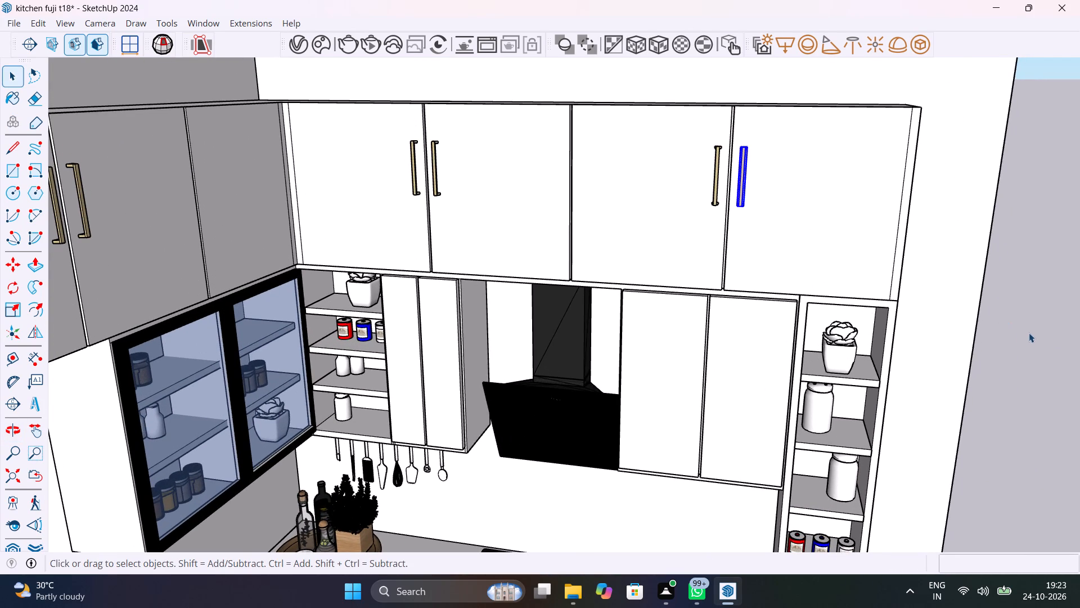
left_click(1029, 332)
Place vertical guides 1" from the meeting edges of the two wall-cabinet doors beside the chimney hood, one on each door.
scroll(701, 396, "up", 9)
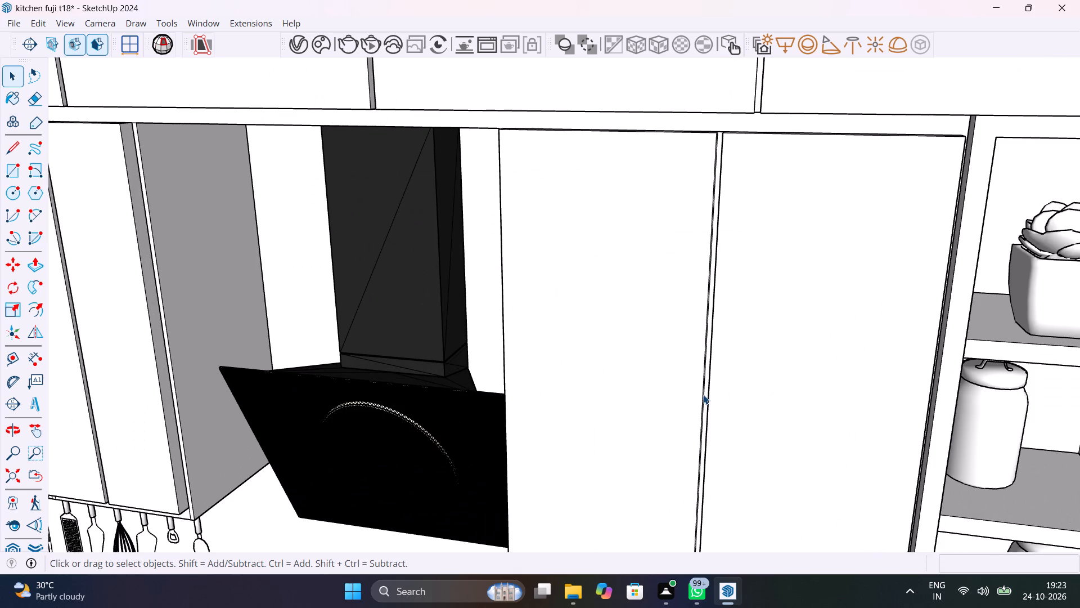
key("t")
left_click(712, 412)
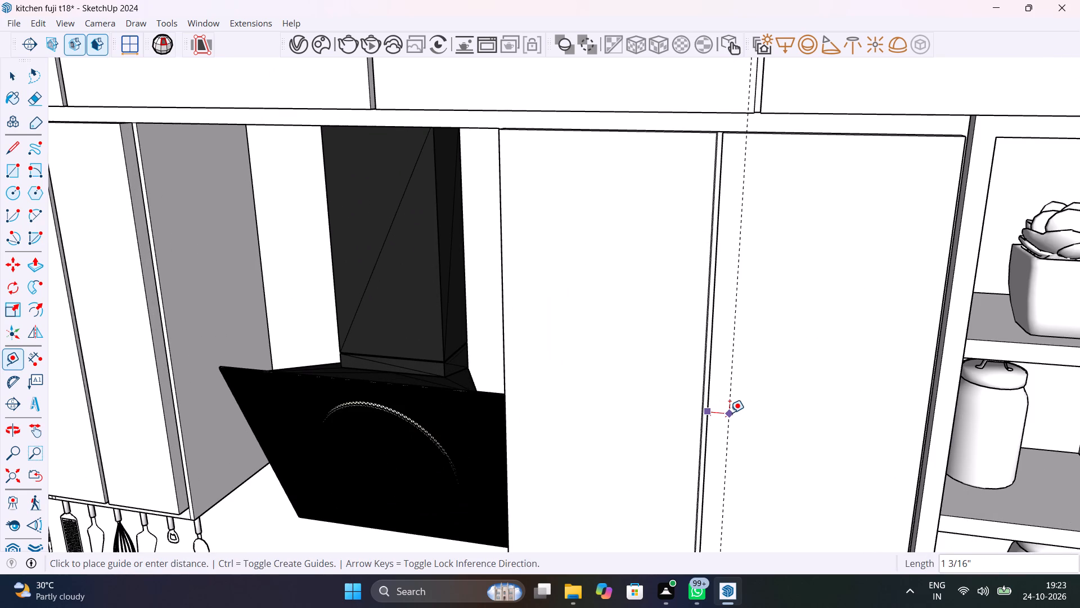
type("1\"")
key("Return")
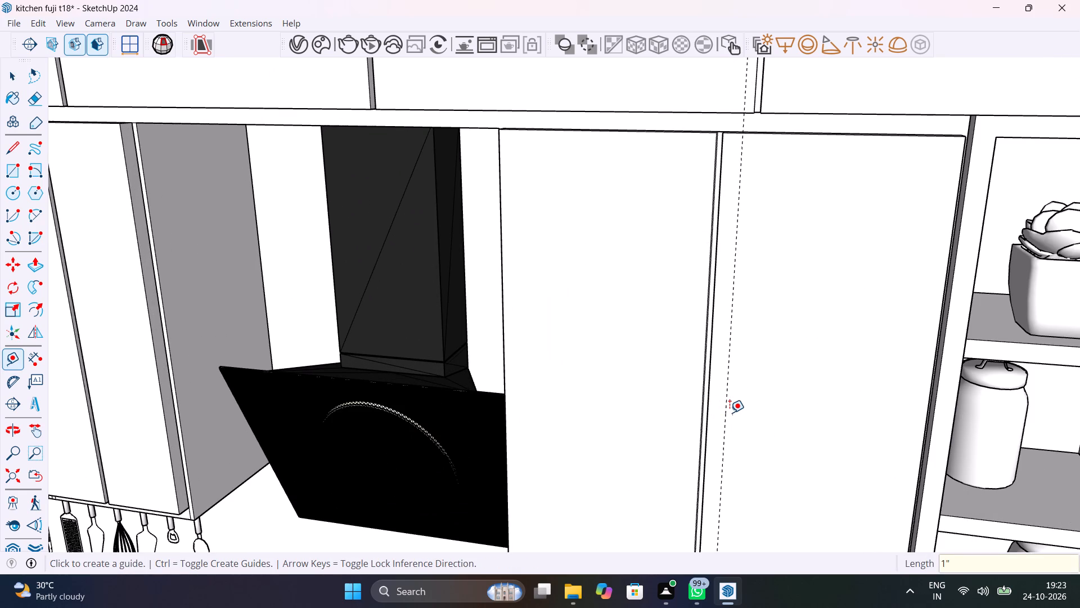
left_click(700, 409)
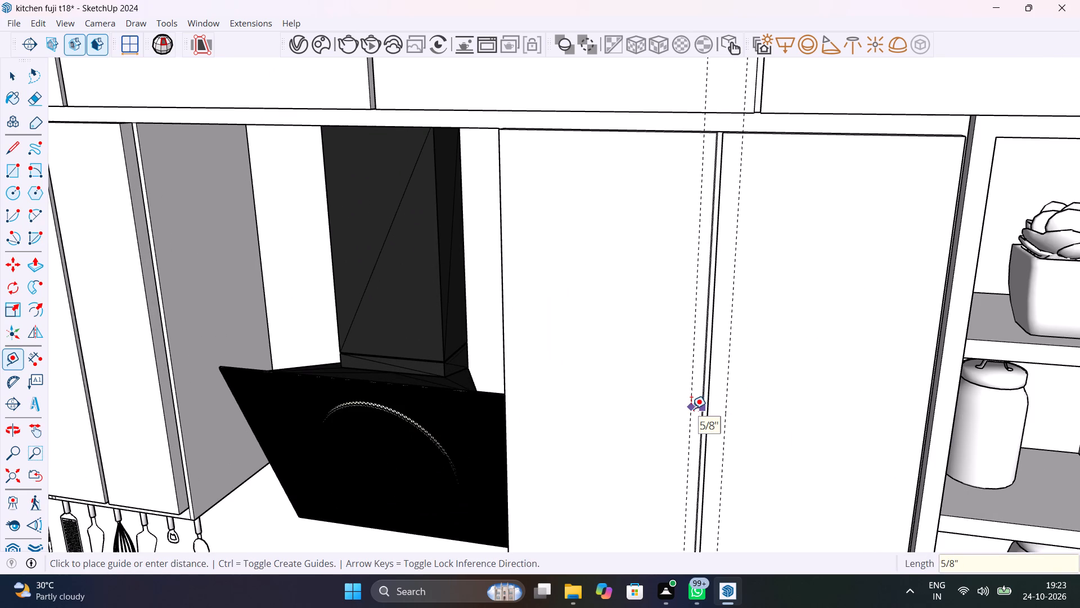
type("1\"")
key("Return")
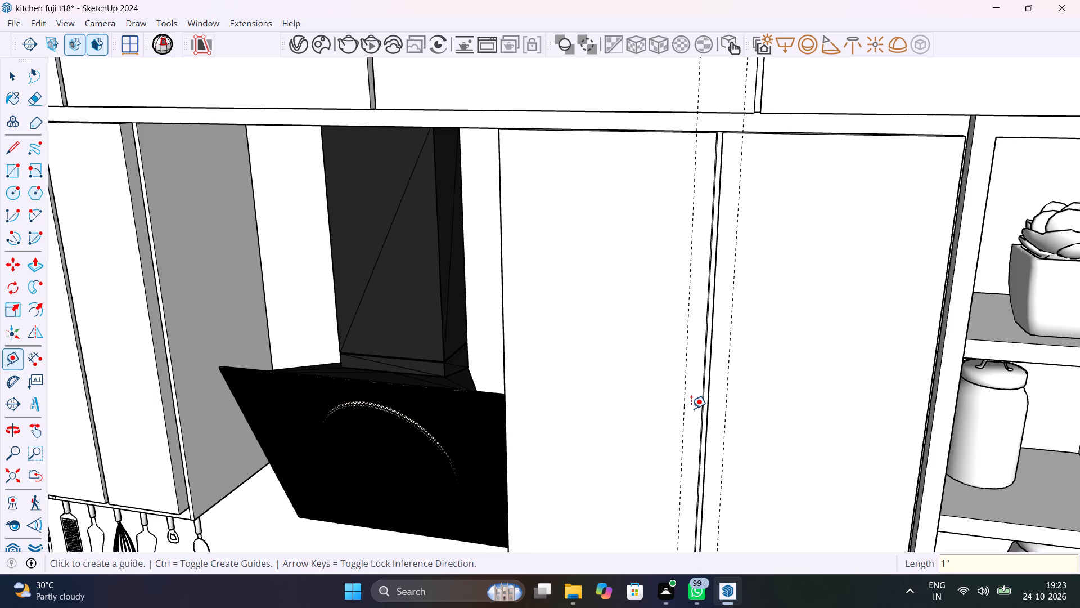
Place vertical guides 1" from the meeting edges of the two narrow wall-cabinet doors between the open shelves and the chimney hood.
scroll(691, 409, "down", 13)
scroll(478, 388, "up", 15)
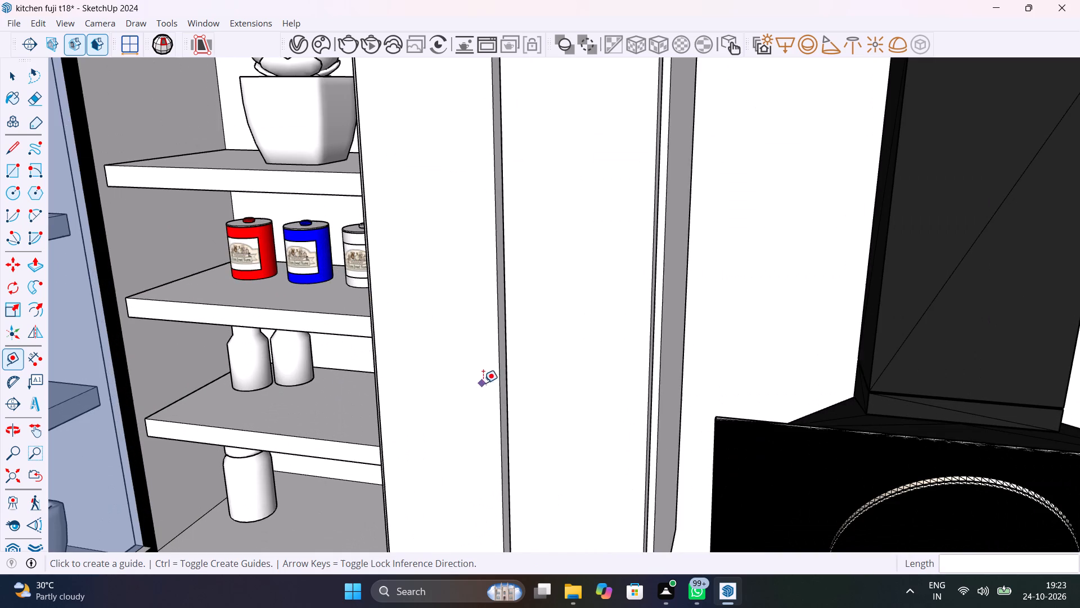
left_click(508, 413)
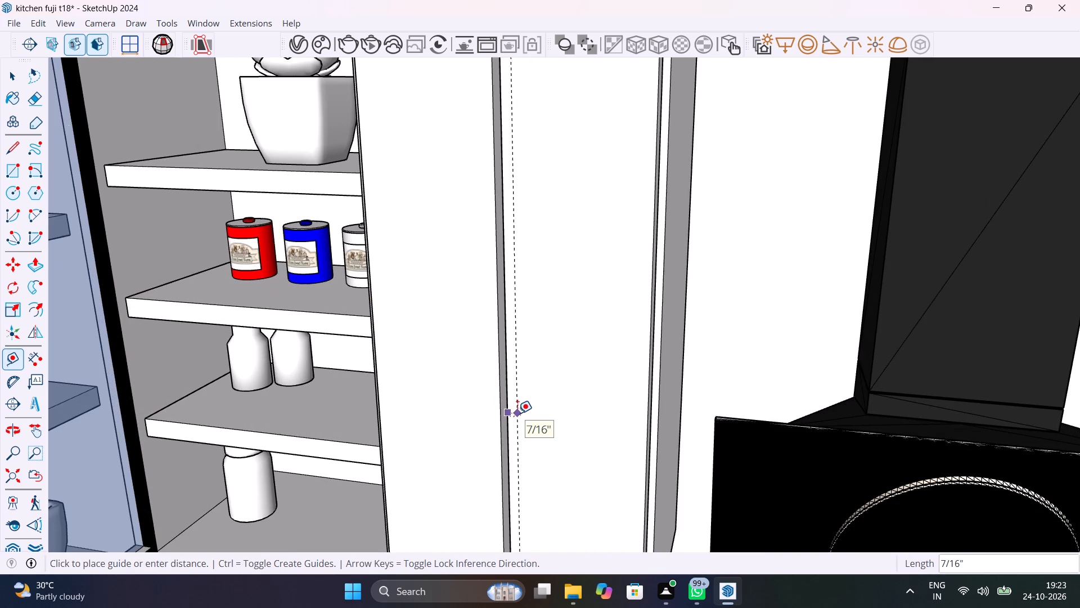
type("1\"")
key("Return")
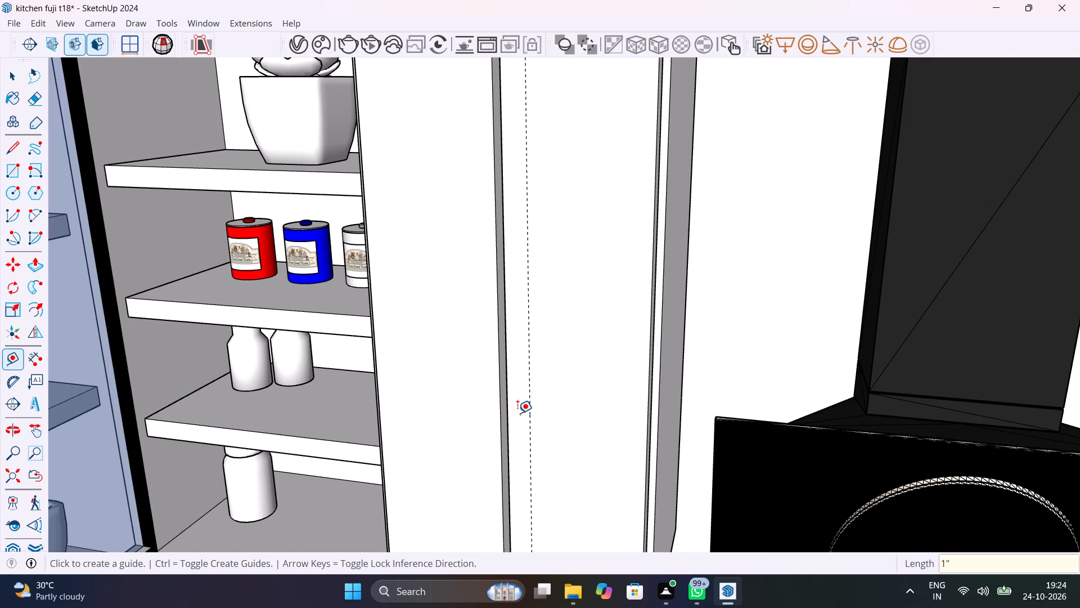
left_click(503, 406)
type("1\"")
key("Return")
Copy an upper-cabinet handle about 3' 1" down onto the narrow wall-cabinet door next to the open shelves, aligned to its guide.
scroll(473, 405, "down", 13)
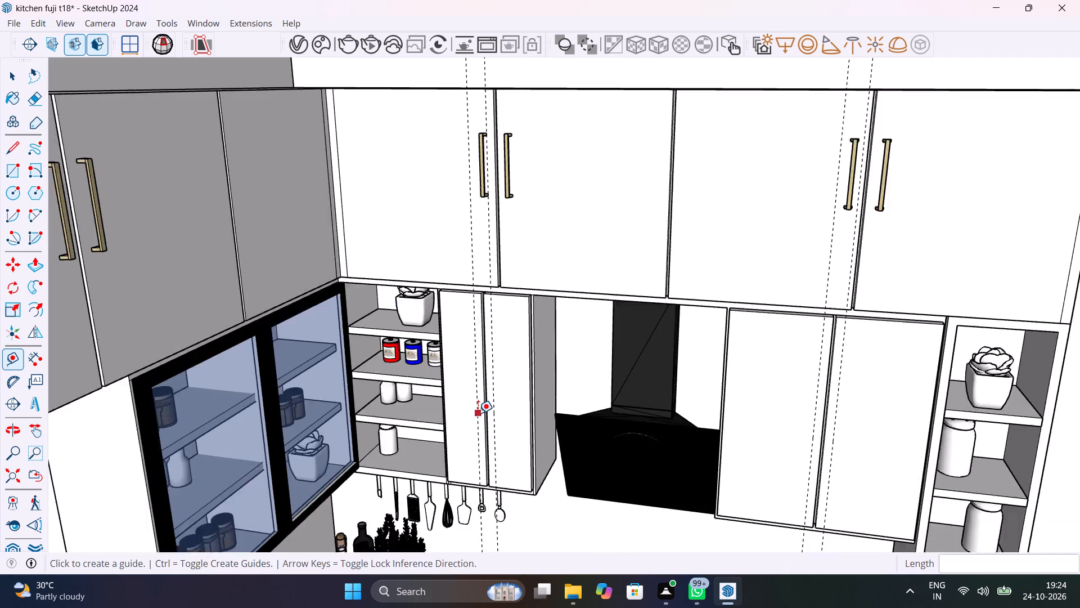
scroll(478, 413, "down", 5)
middle_click_drag(506, 417, 645, 336)
key("space")
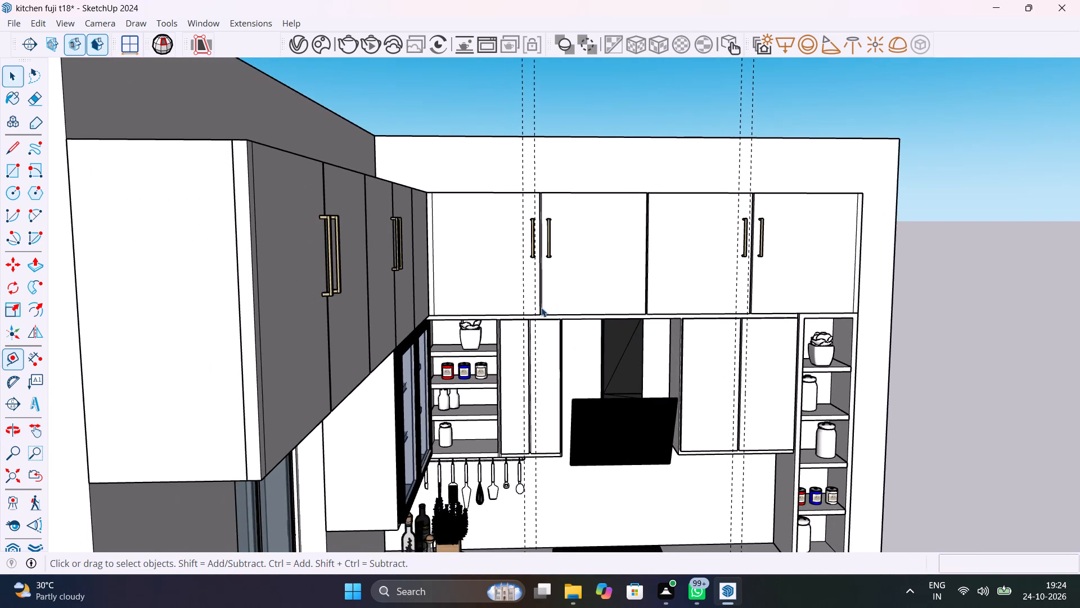
scroll(541, 306, "up", 3)
scroll(516, 208, "up", 1)
left_click(532, 207)
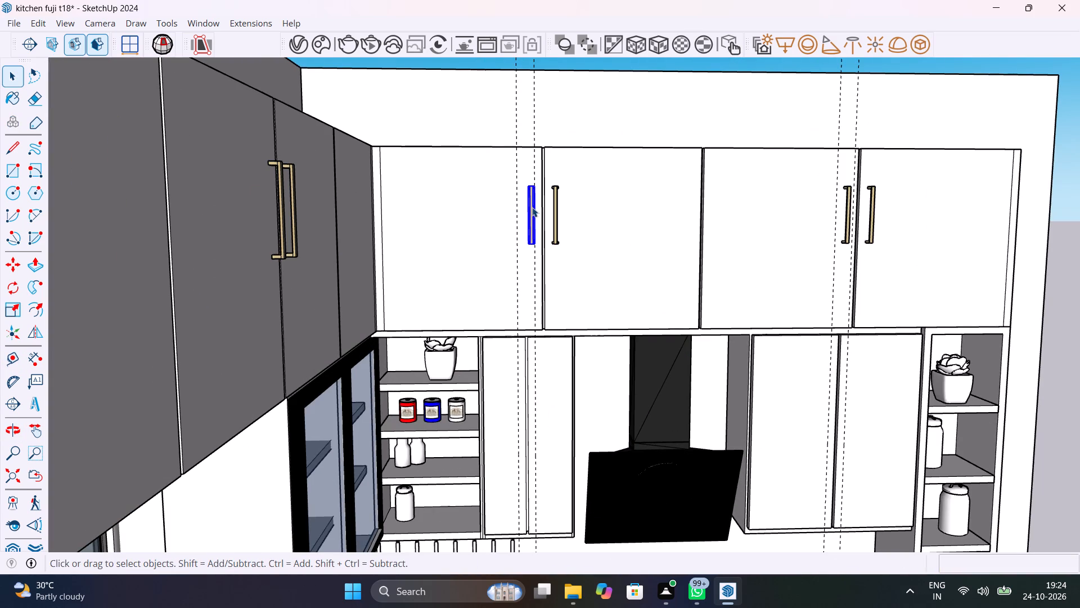
key("m")
scroll(529, 185, "up", 7)
middle_click_drag(544, 198, 544, 198)
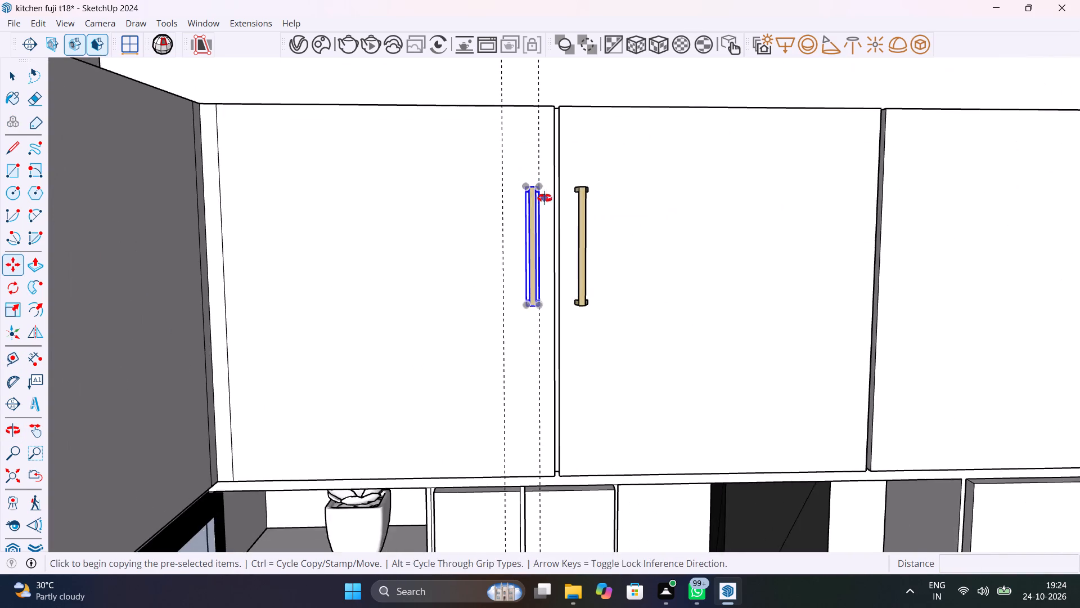
middle_click_drag(544, 198, 535, 275)
scroll(537, 209, "up", 9)
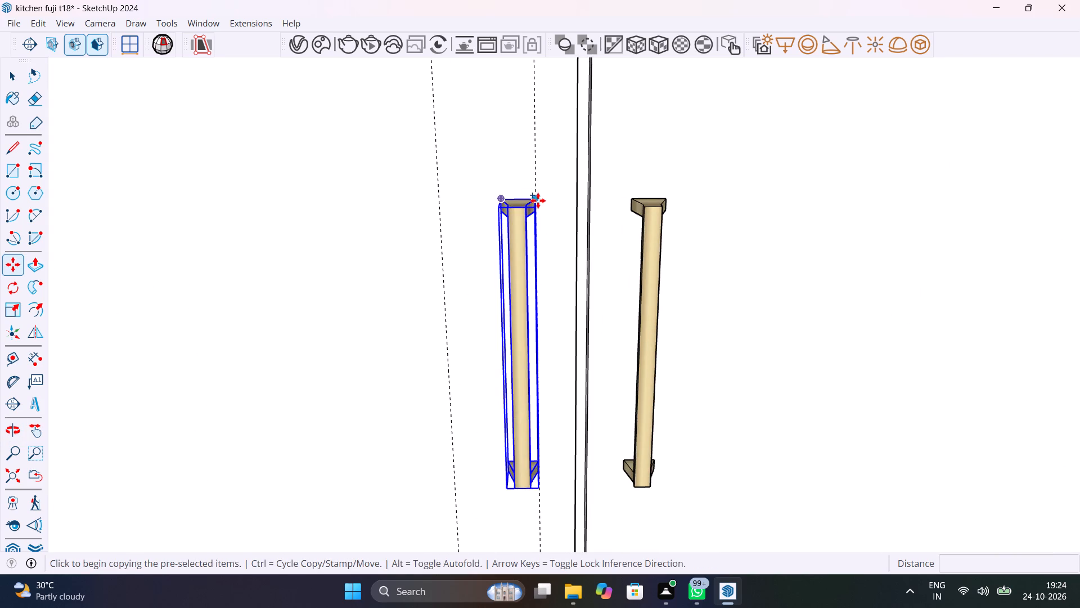
left_click(538, 200)
scroll(506, 330, "down", 11)
middle_click_drag(535, 358, 529, 186, "shift")
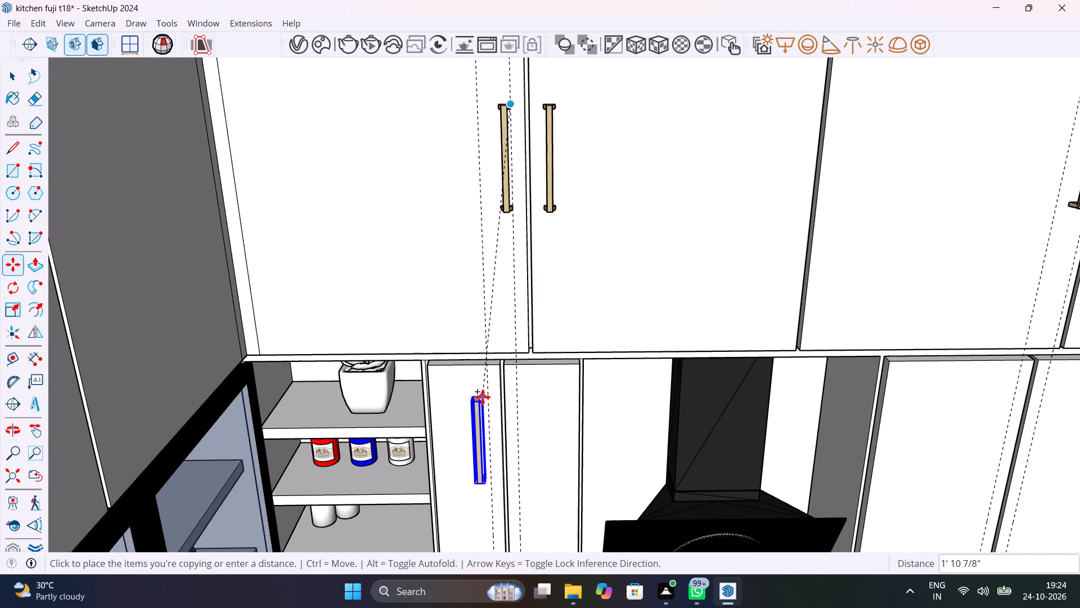
scroll(483, 397, "up", 6)
middle_click_drag(487, 442, 481, 323, "shift")
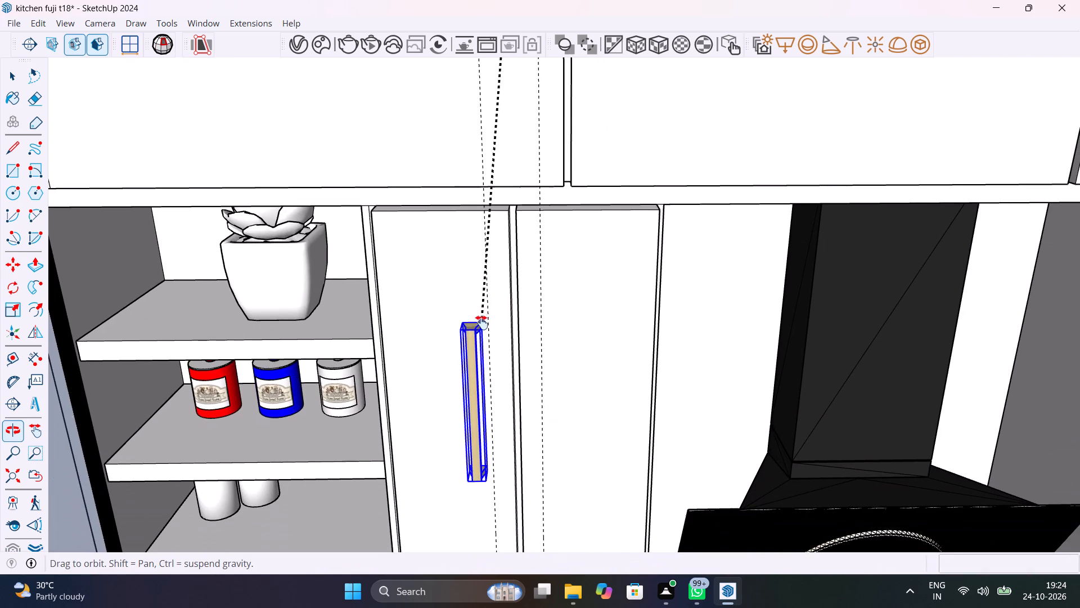
middle_click_drag(481, 323, 491, 222, "shift")
scroll(491, 258, "down", 12)
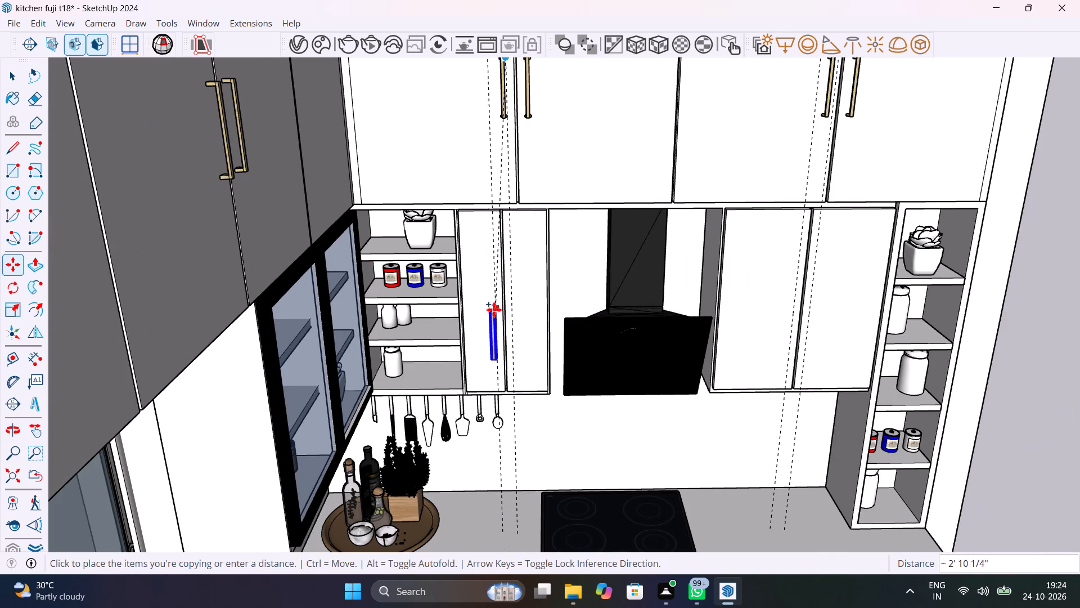
scroll(492, 336, "up", 8)
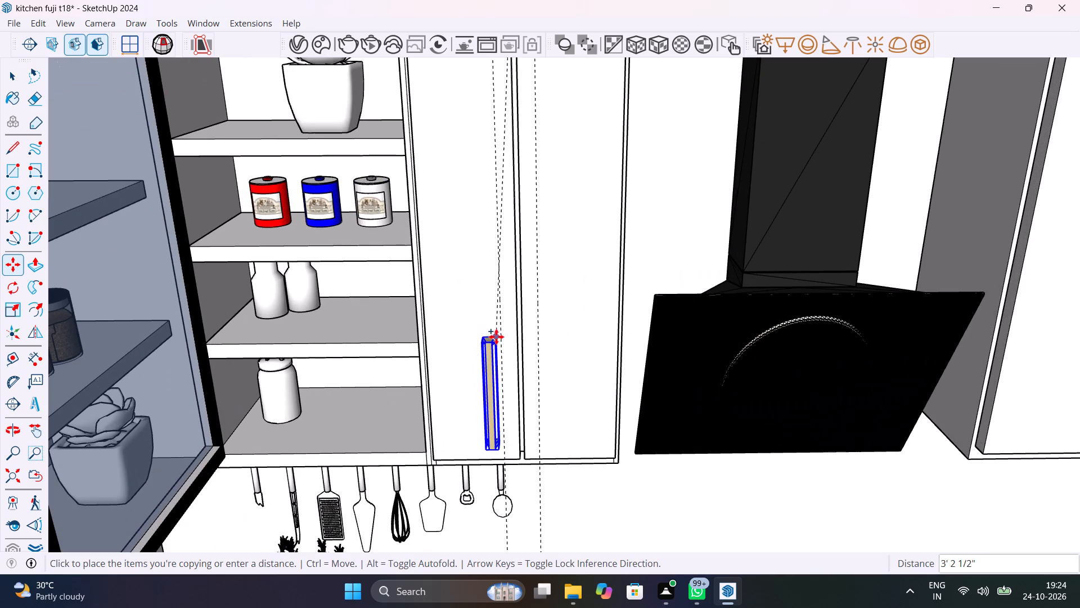
left_click(497, 315)
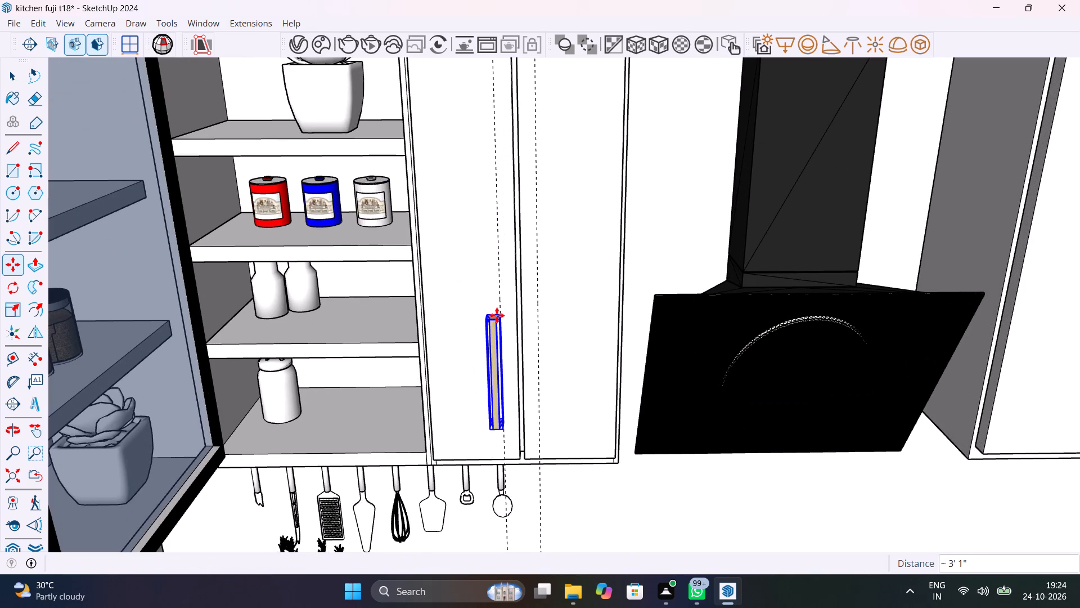
Copy the new handle about 3 1/8" across onto the adjoining narrow door nearer the chimney hood, aligned to its guide.
key("space")
left_click(493, 328)
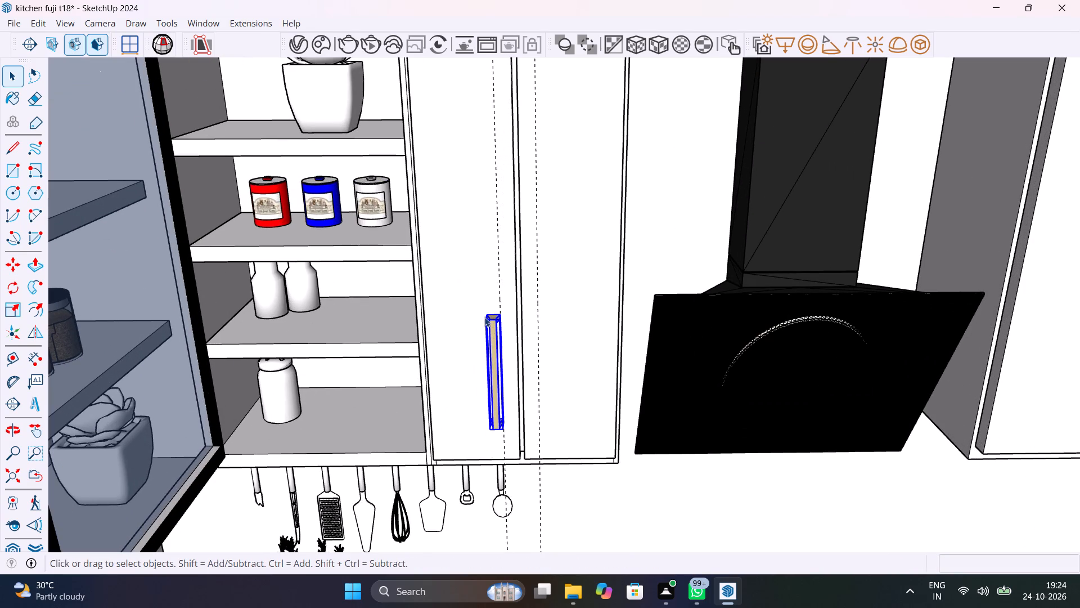
key("space")
key("m")
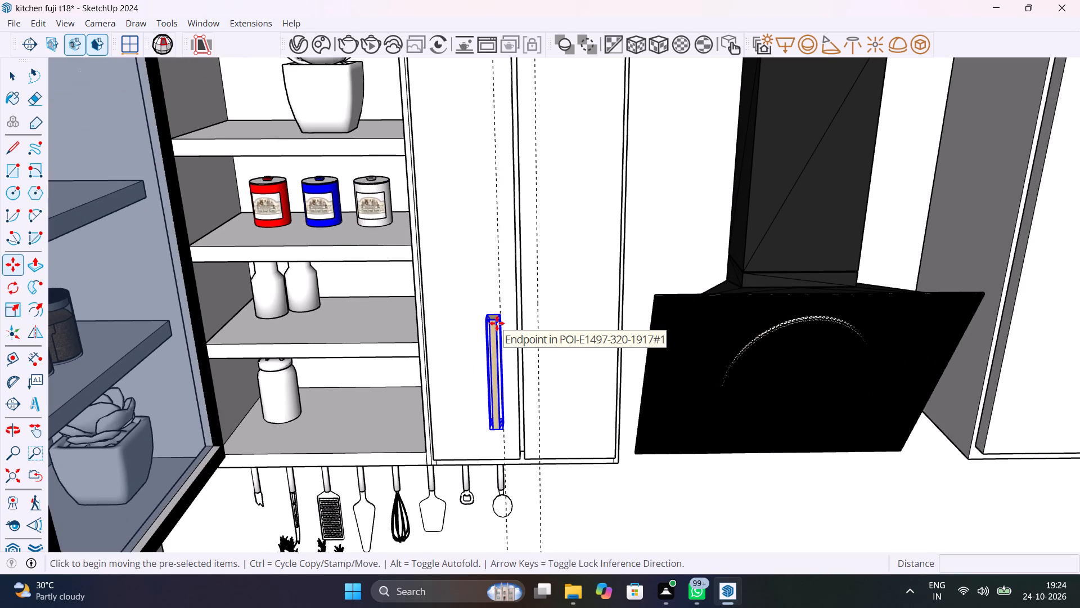
left_click(486, 312)
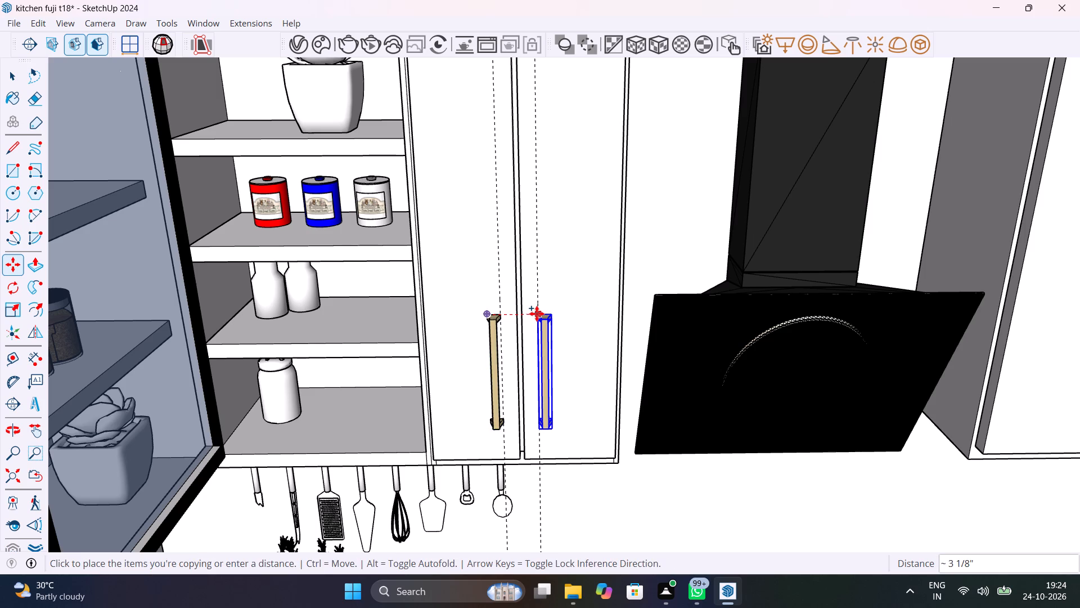
left_click(537, 314)
left_click(535, 314)
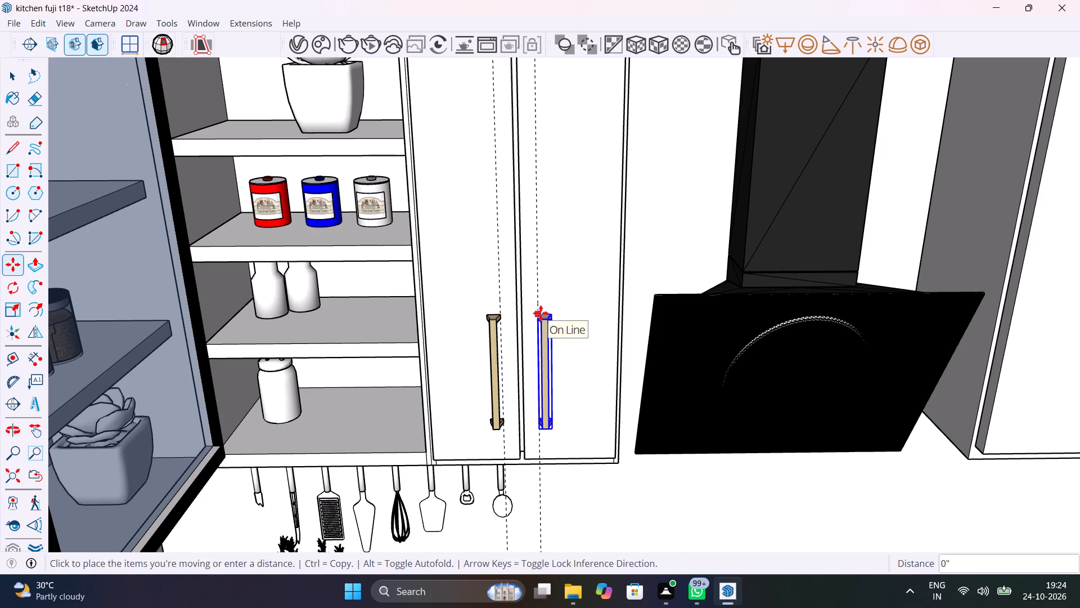
left_click(540, 312)
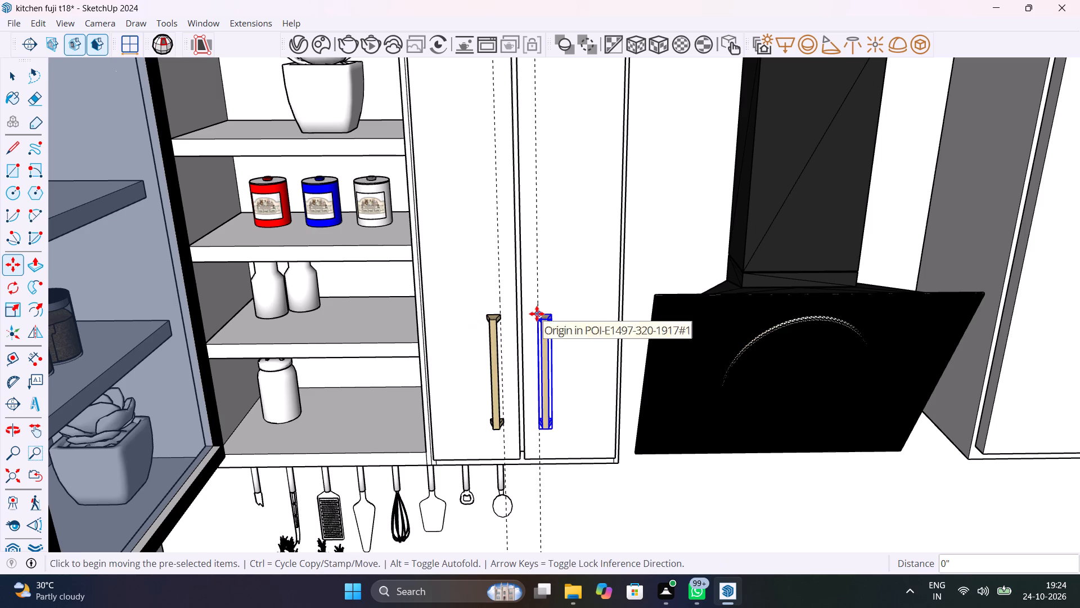
Copy the handle about 3' 6 5/8" along the red axis past the hood, and again about 3 1/8" back, giving both wider doors one.
left_click(537, 314)
scroll(640, 312, "down", 11)
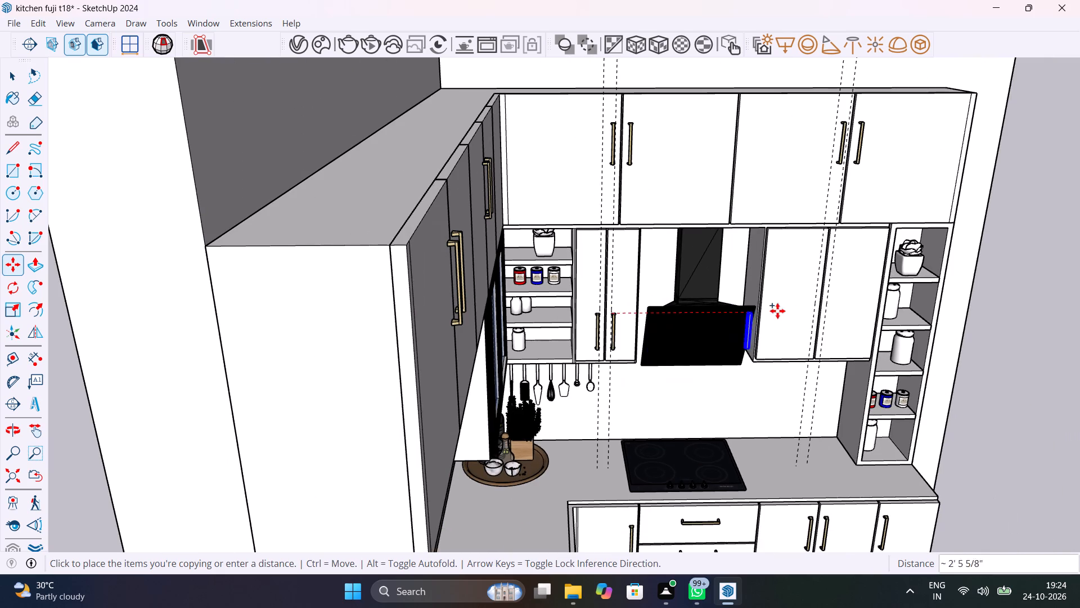
key("Right")
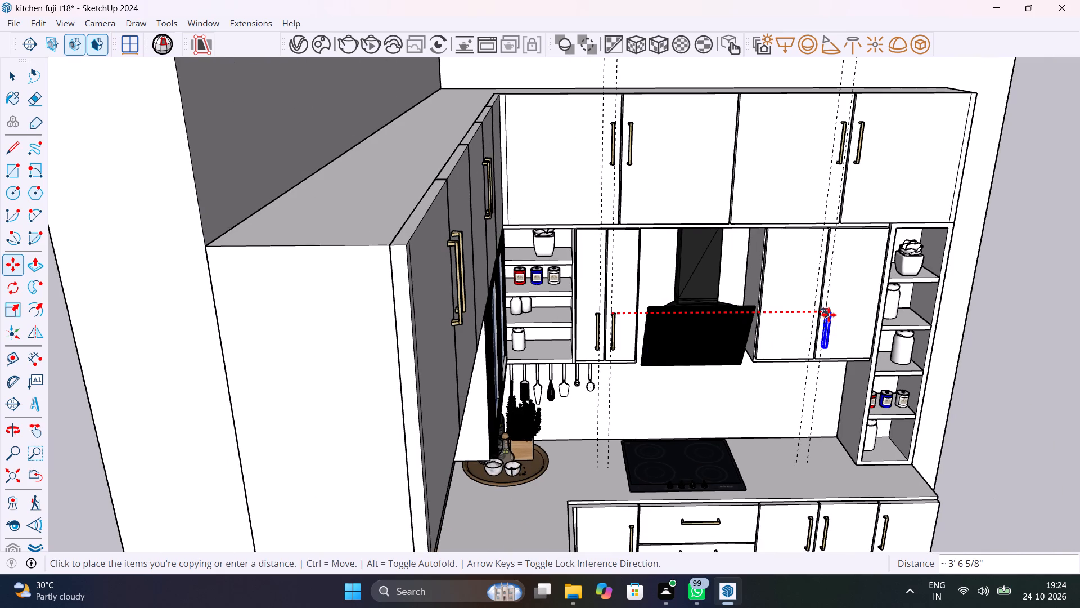
scroll(834, 316, "up", 11)
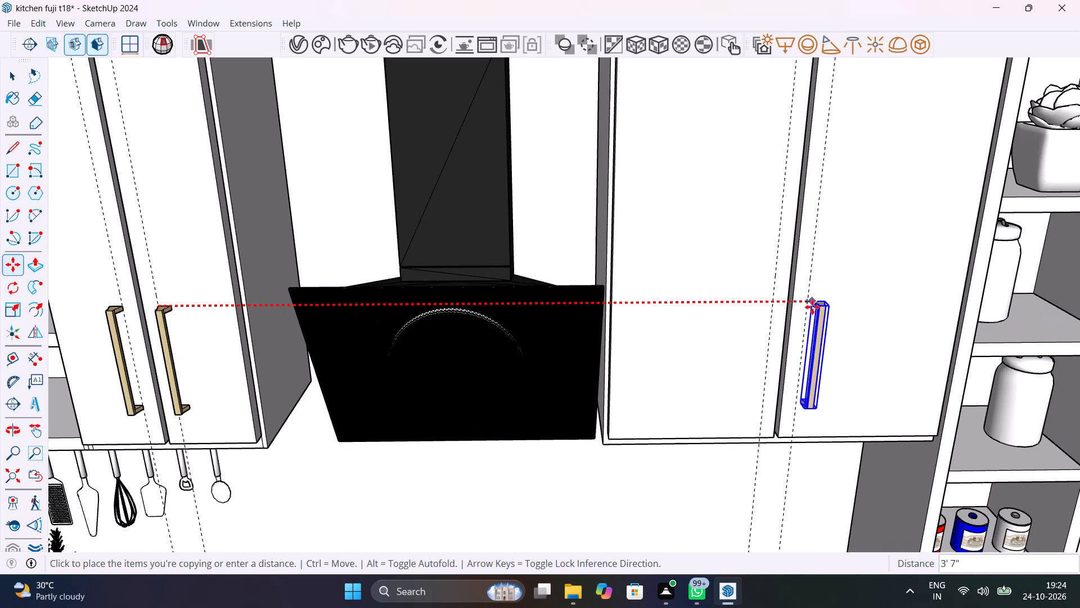
left_click(807, 303)
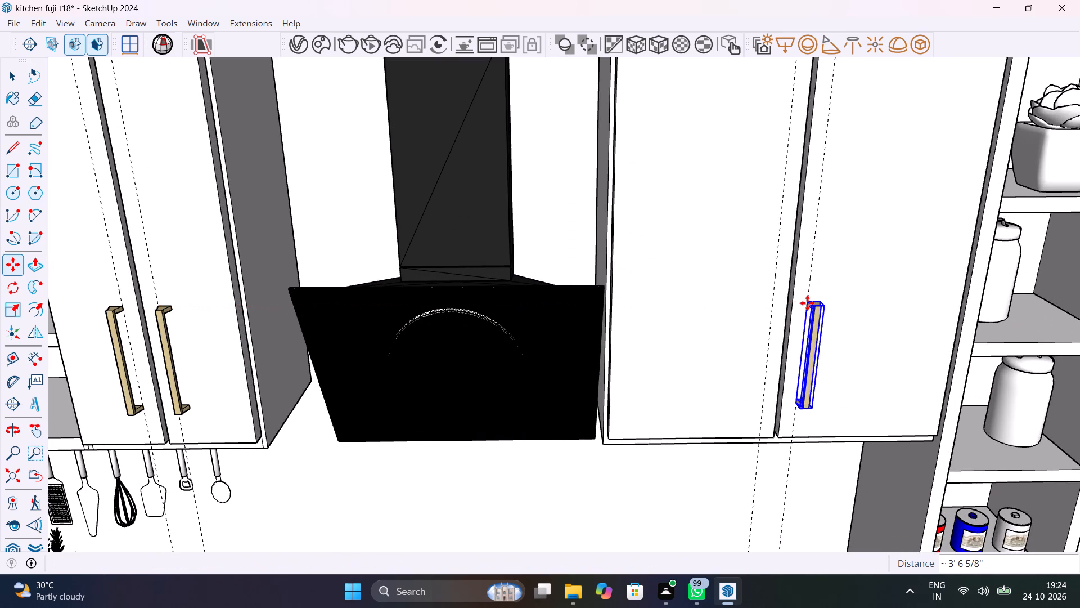
left_click(820, 299)
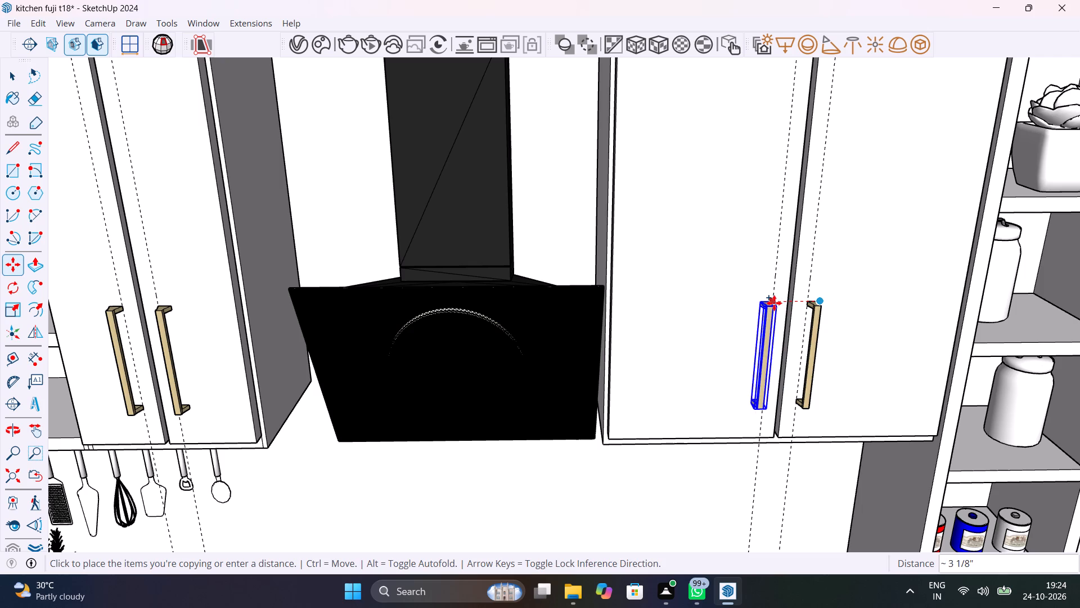
left_click(774, 303)
scroll(778, 348, "down", 16)
key("space")
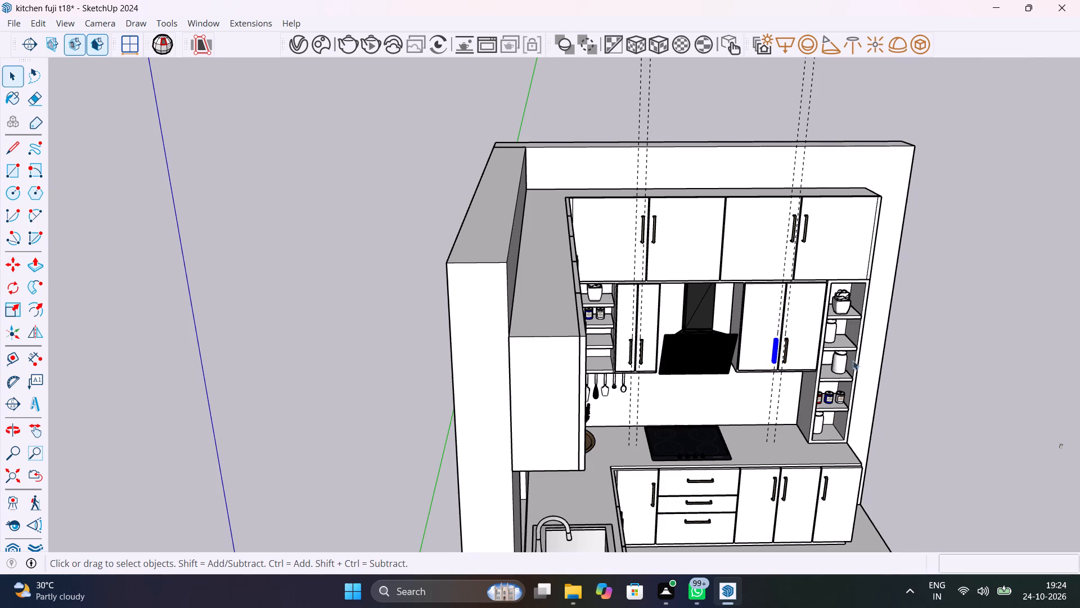
left_click(942, 354)
Delete all guides from the model.
middle_click_drag(933, 365, 830, 290)
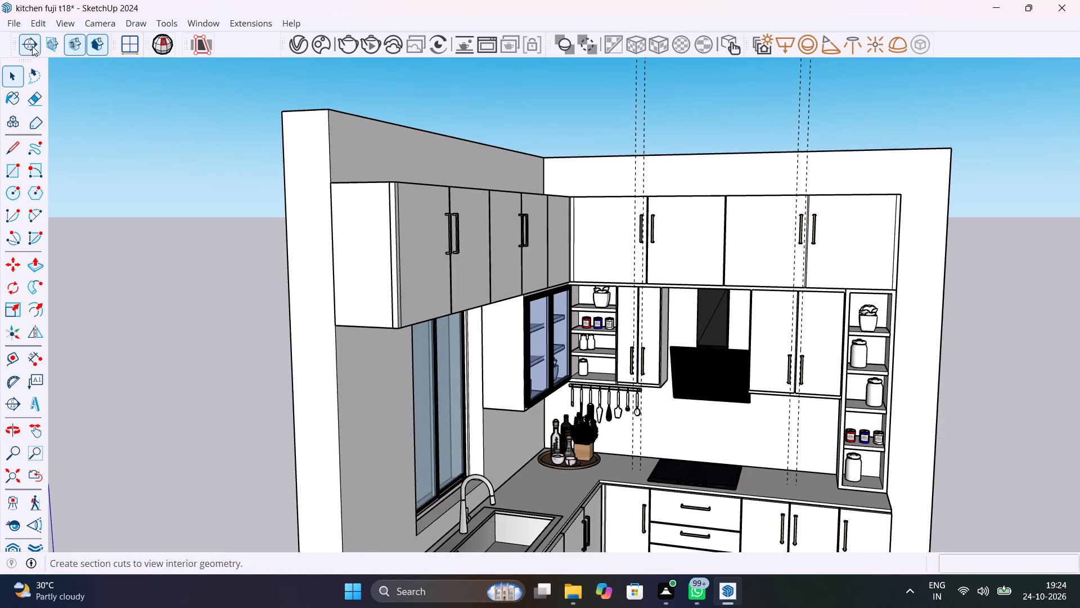
left_click(39, 19)
left_click(116, 166)
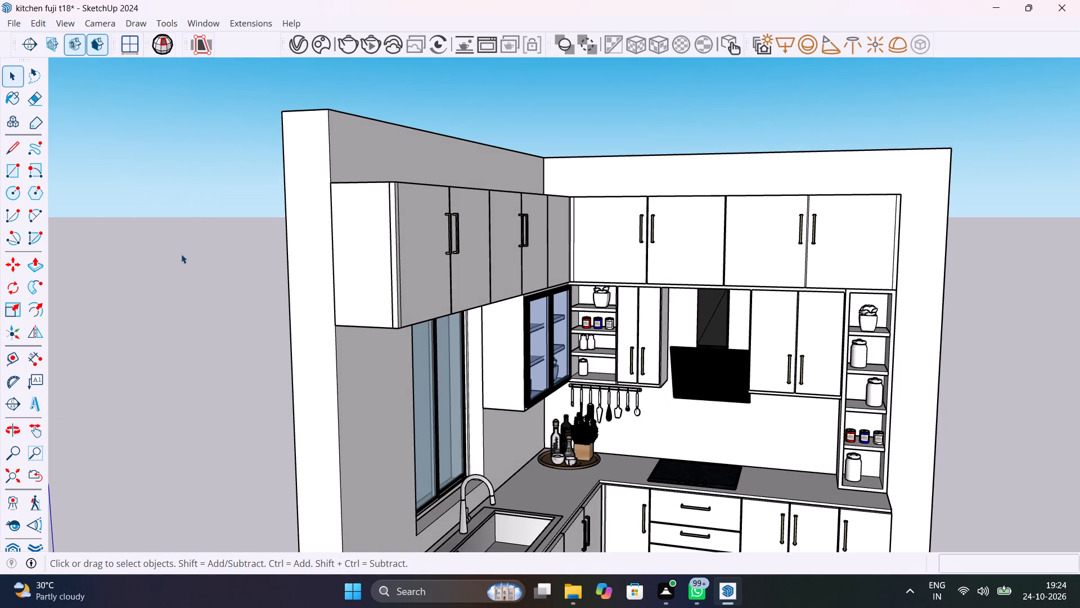
Save the kitchen model.
key("ctrl+s")
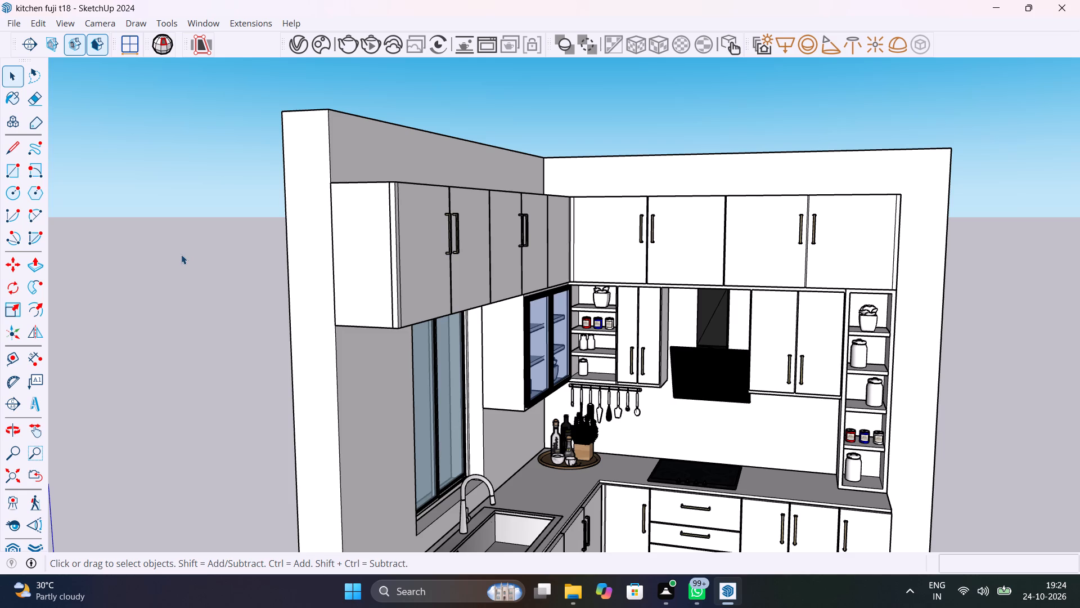
Add a thin rectangle light across the back of the ceiling in the open shelf unit's top compartment, above the potted succulent.
middle_click_drag(785, 376, 783, 375)
middle_click_drag(783, 375, 672, 268)
scroll(652, 264, "up", 10)
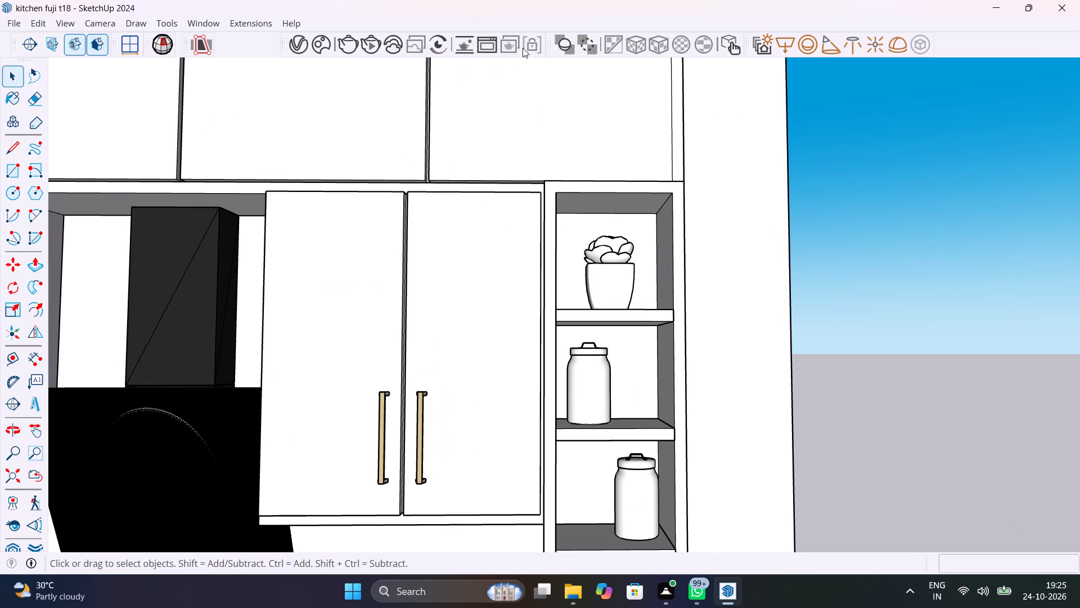
left_click(790, 41)
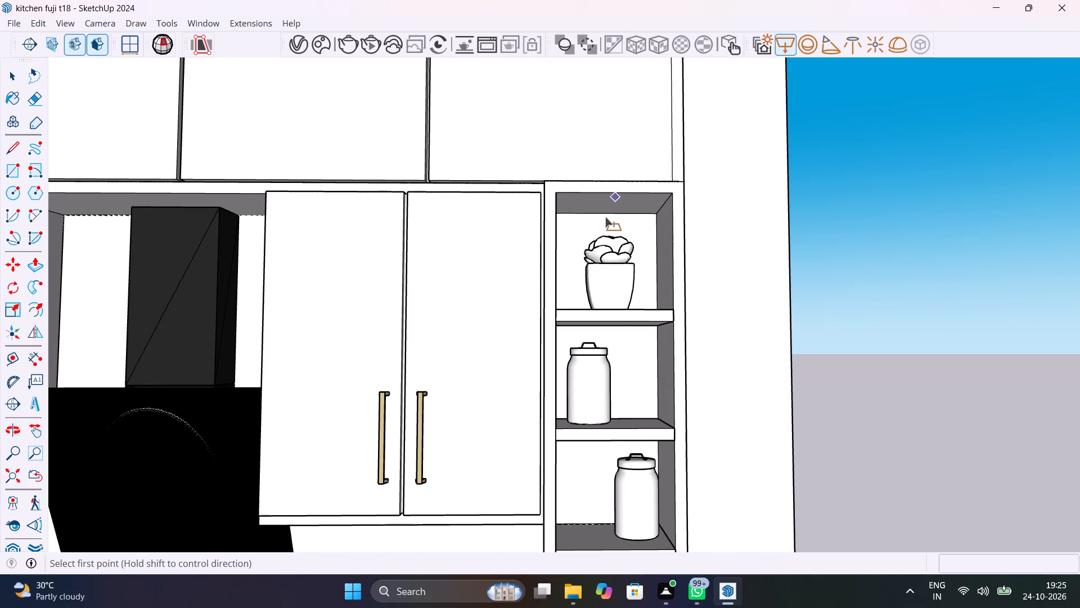
scroll(601, 225, "up", 9)
left_click(487, 198)
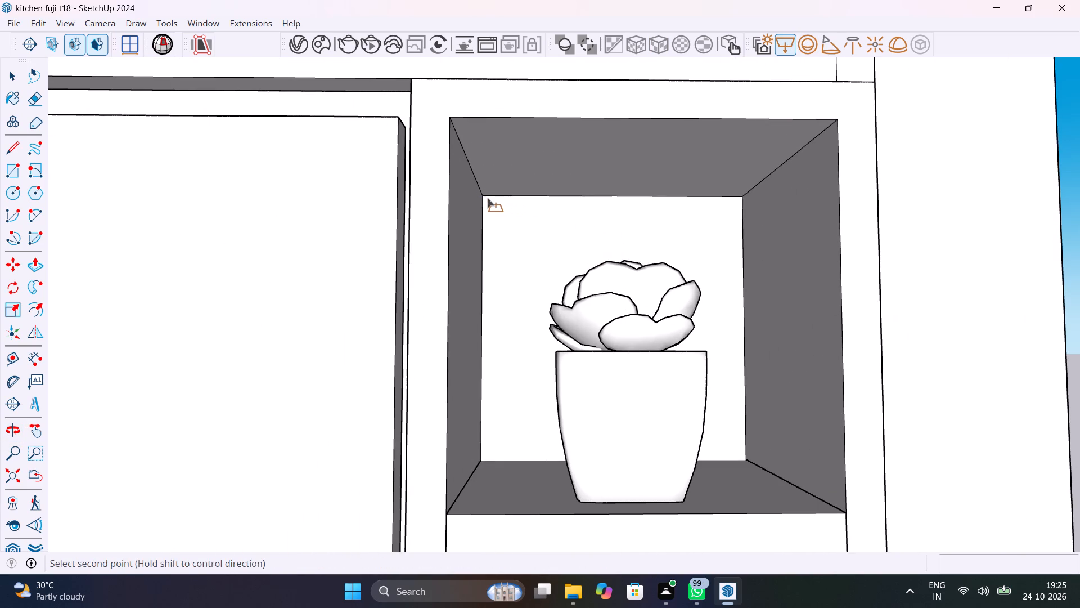
left_click(740, 197)
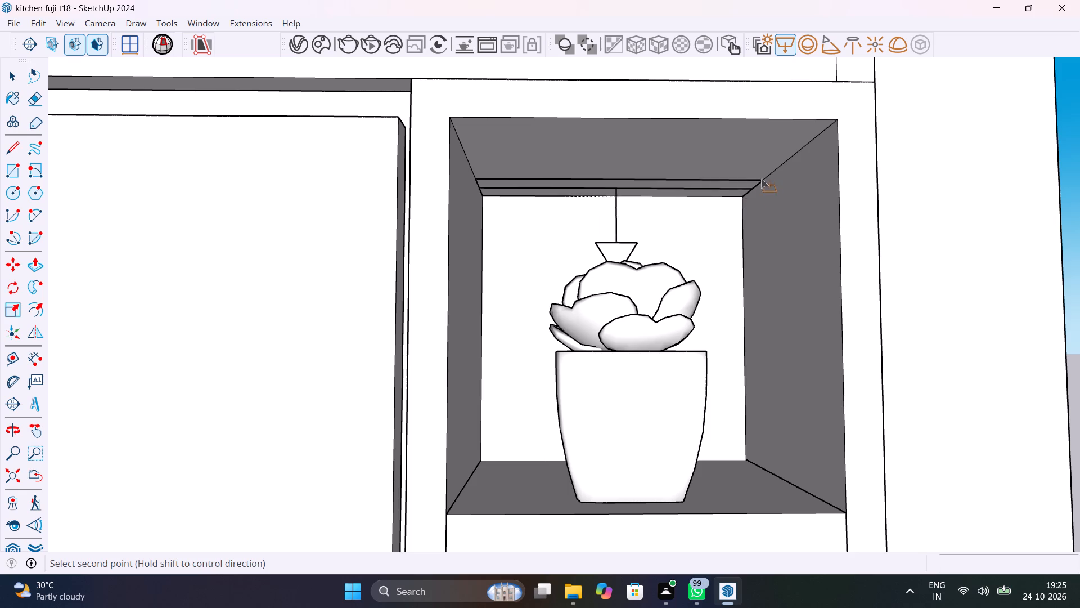
left_click(759, 191)
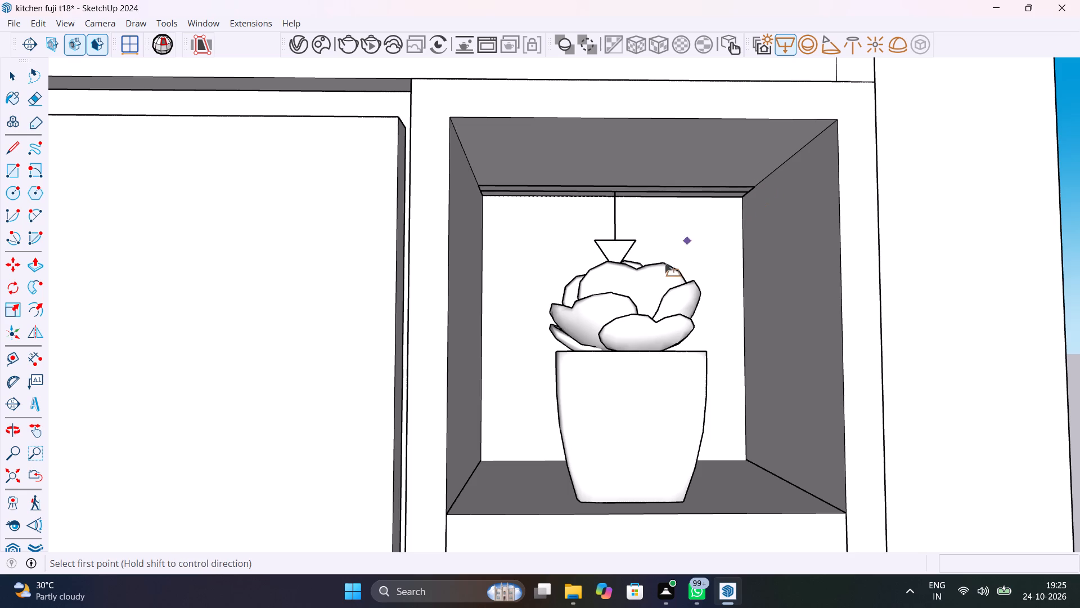
Add a thin rectangle light across the back of the second compartment's ceiling in the open shelf unit, above the jar.
middle_click_drag(676, 251, 642, 73)
scroll(641, 181, "down", 6)
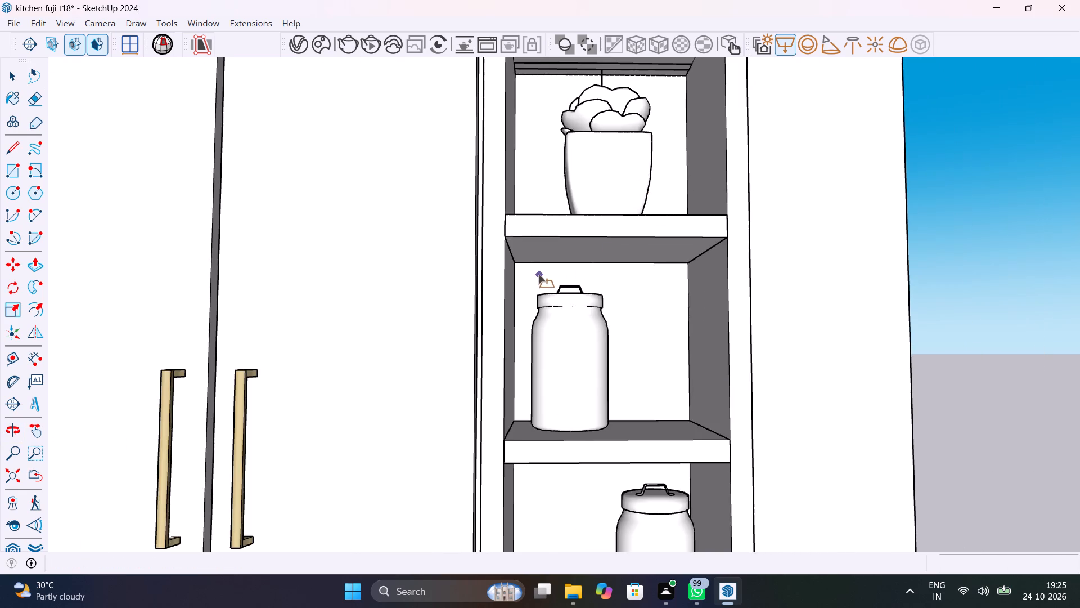
scroll(537, 271, "up", 7)
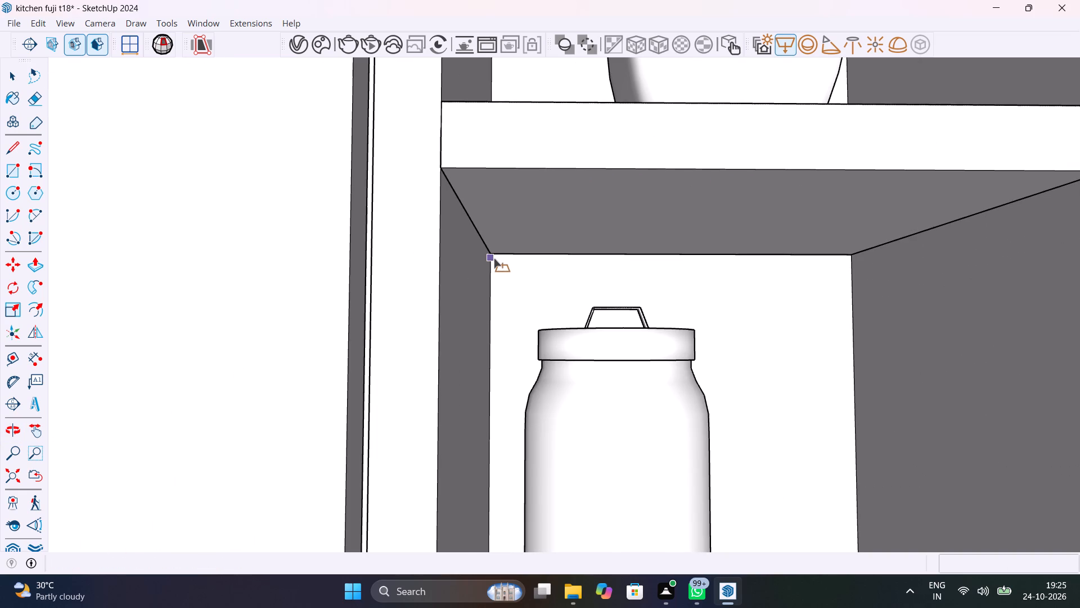
left_click(493, 254)
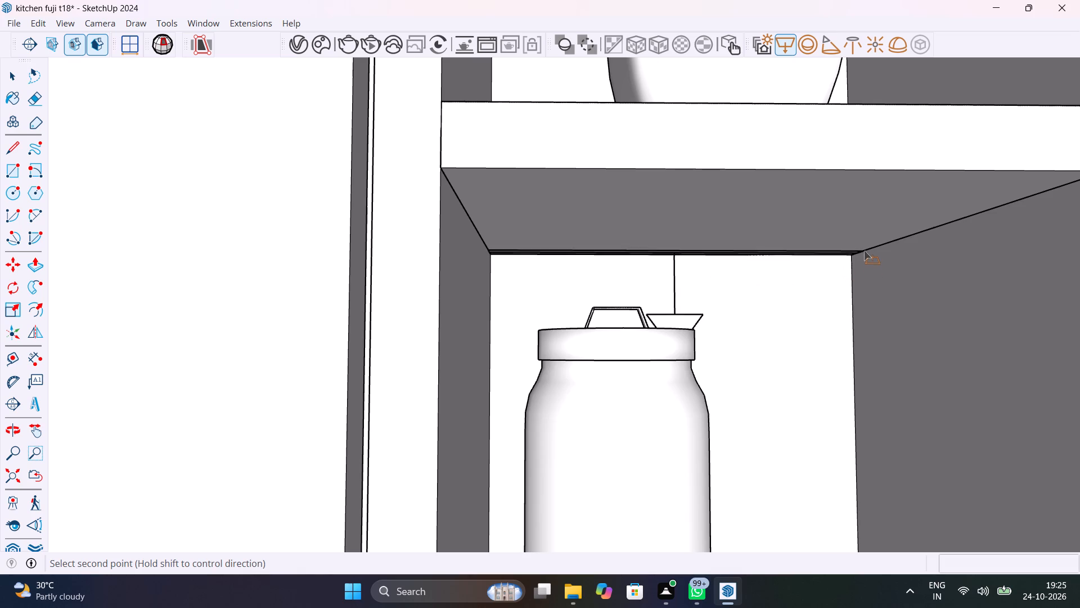
scroll(867, 243, "up", 7)
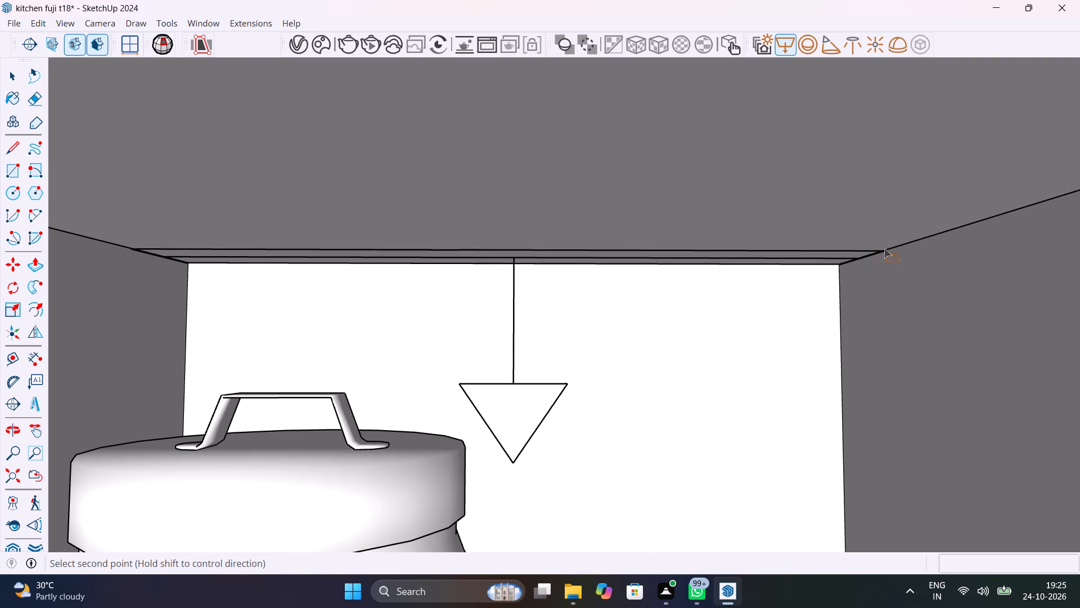
left_click(885, 247)
Add a thin rectangle light across the back of the third compartment's ceiling, above the jar in the open shelf unit.
scroll(790, 281, "down", 12)
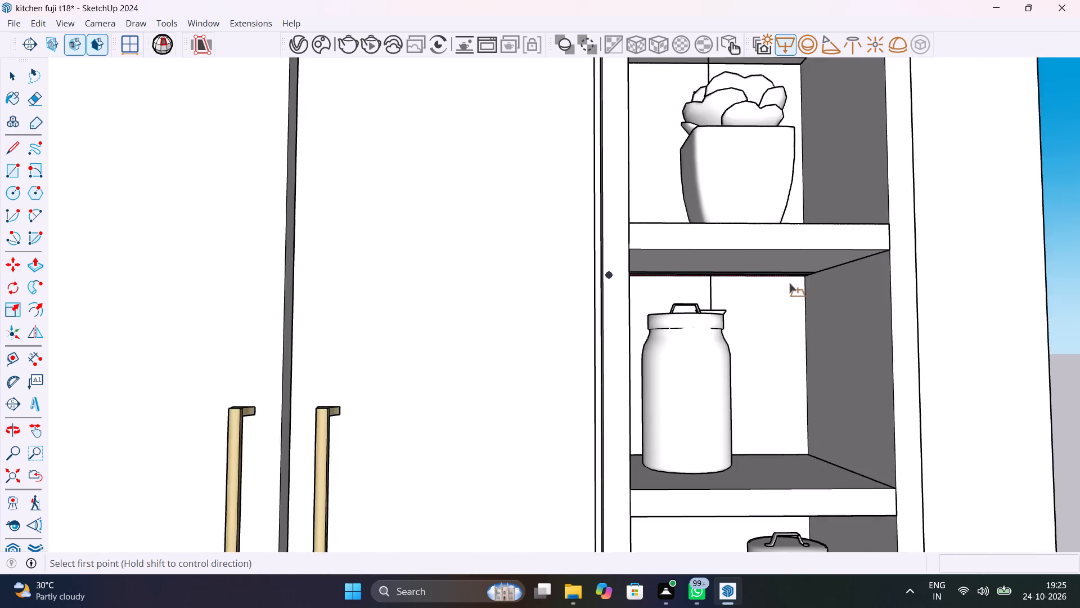
scroll(789, 283, "down", 6)
middle_click_drag(779, 321, 615, 113)
scroll(568, 205, "up", 10)
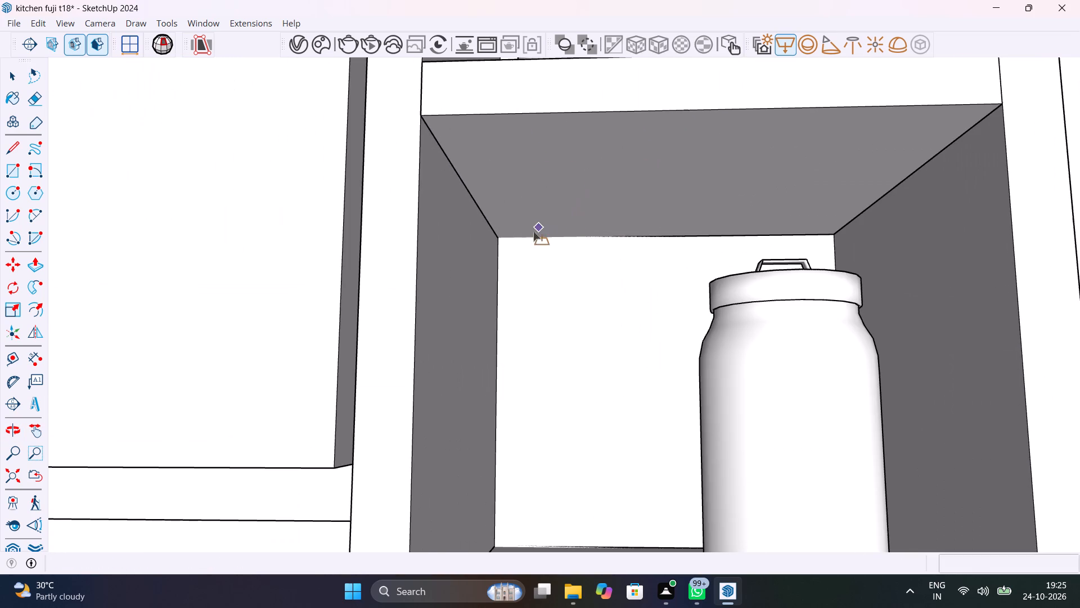
left_click(499, 237)
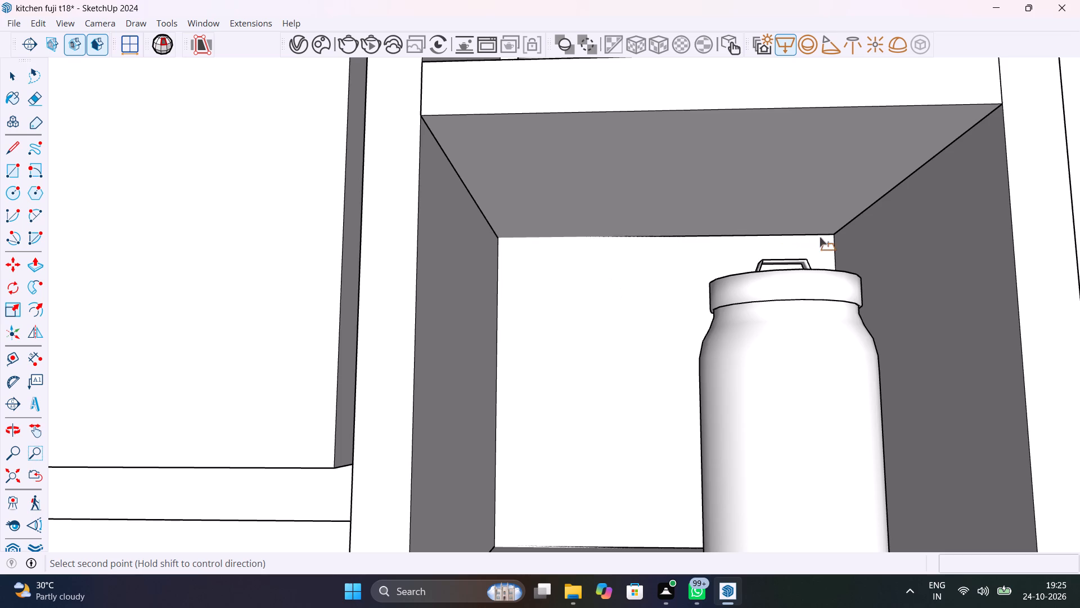
left_click(868, 212)
Add a thin rectangle light across the back of the fourth compartment's ceiling, above the red, blue and white canisters.
scroll(773, 262, "down", 16)
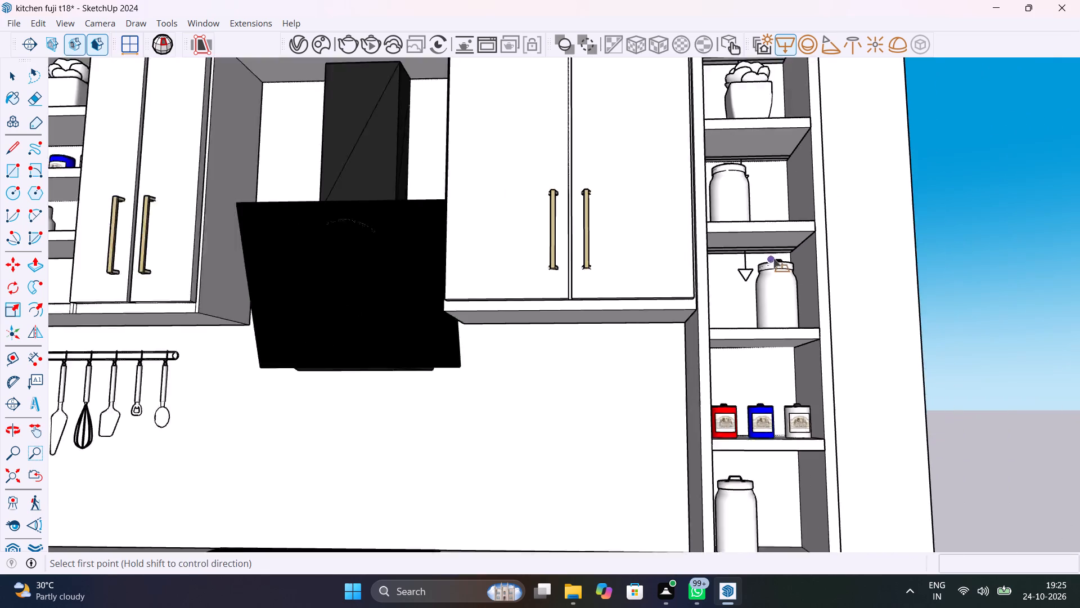
scroll(773, 258, "down", 2)
middle_click_drag(789, 323, 663, 194)
scroll(663, 194, "up", 9)
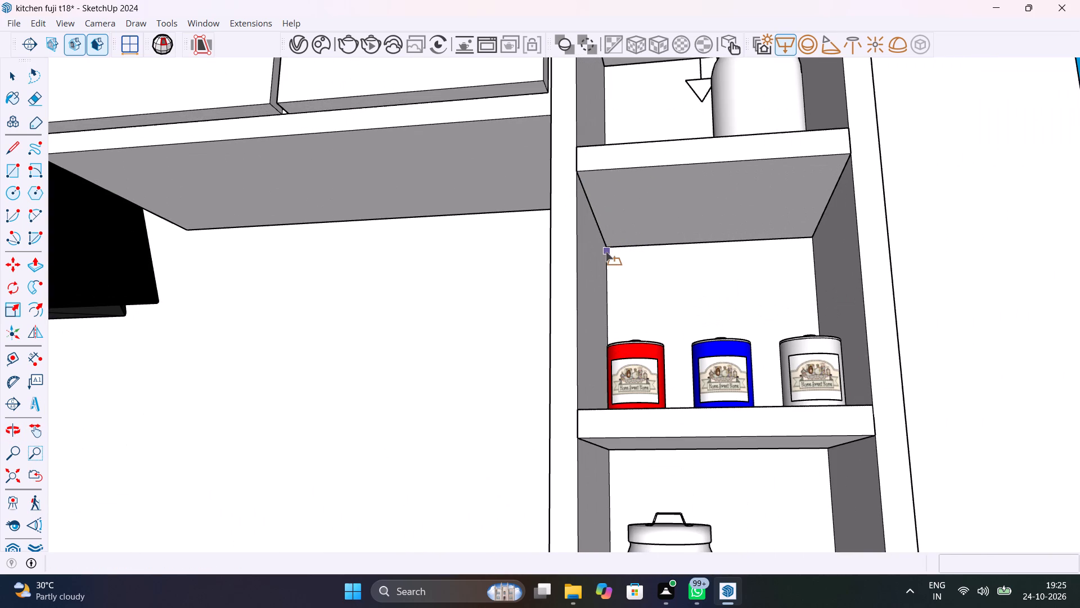
left_click(606, 250)
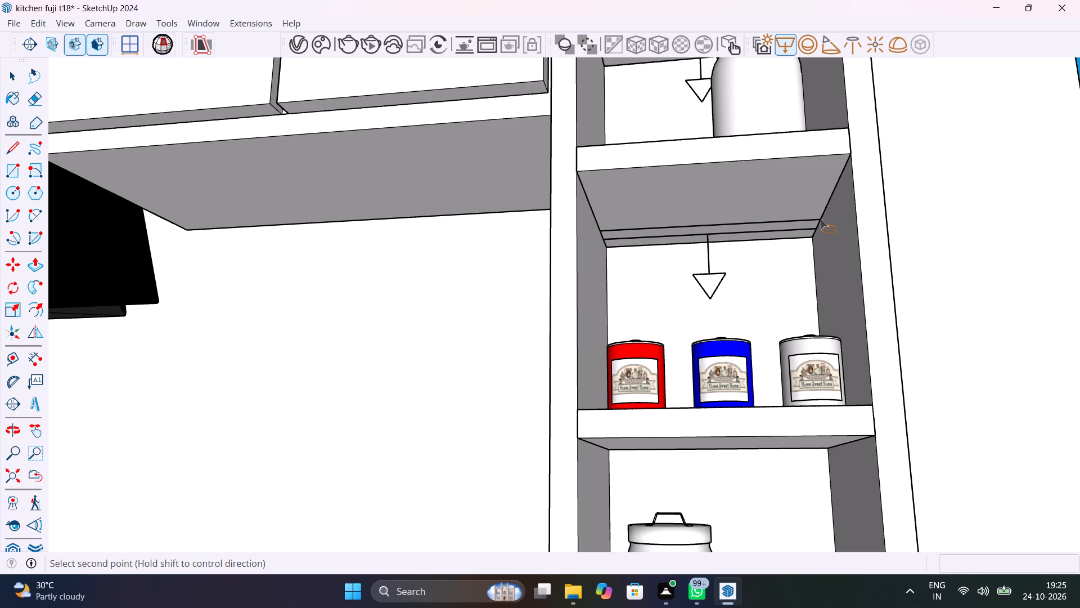
left_click(821, 226)
Add a thin rectangle light across the back of the ceiling in the bottom compartment, just above the countertop.
scroll(730, 304, "down", 2)
middle_click_drag(734, 315, 732, 312)
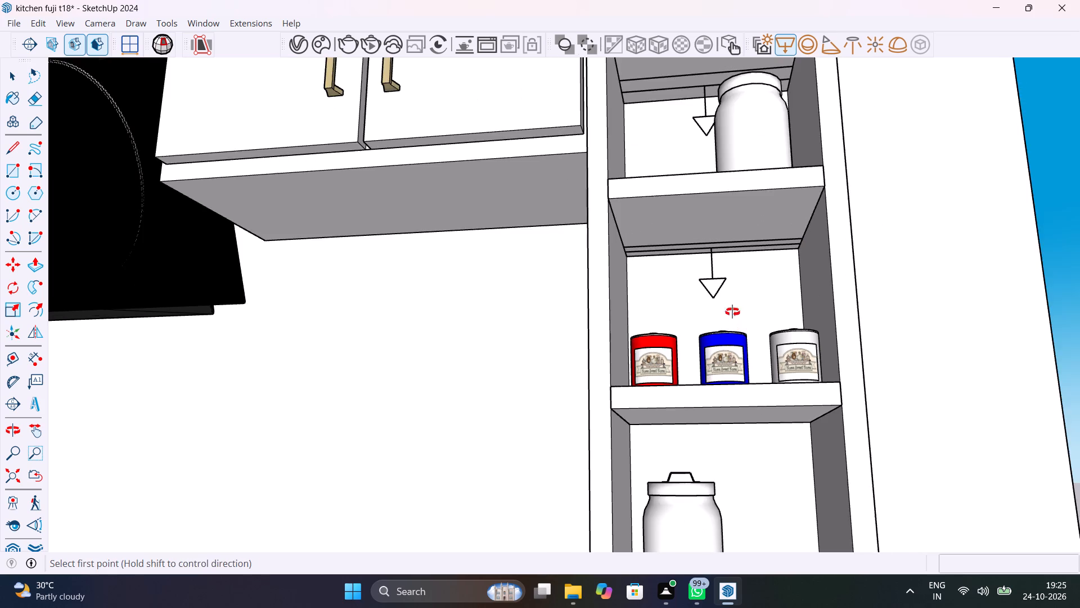
middle_click_drag(732, 312, 681, 94)
scroll(698, 141, "down", 3)
middle_click_drag(704, 214, 760, 359)
scroll(760, 359, "up", 1)
scroll(655, 154, "up", 6)
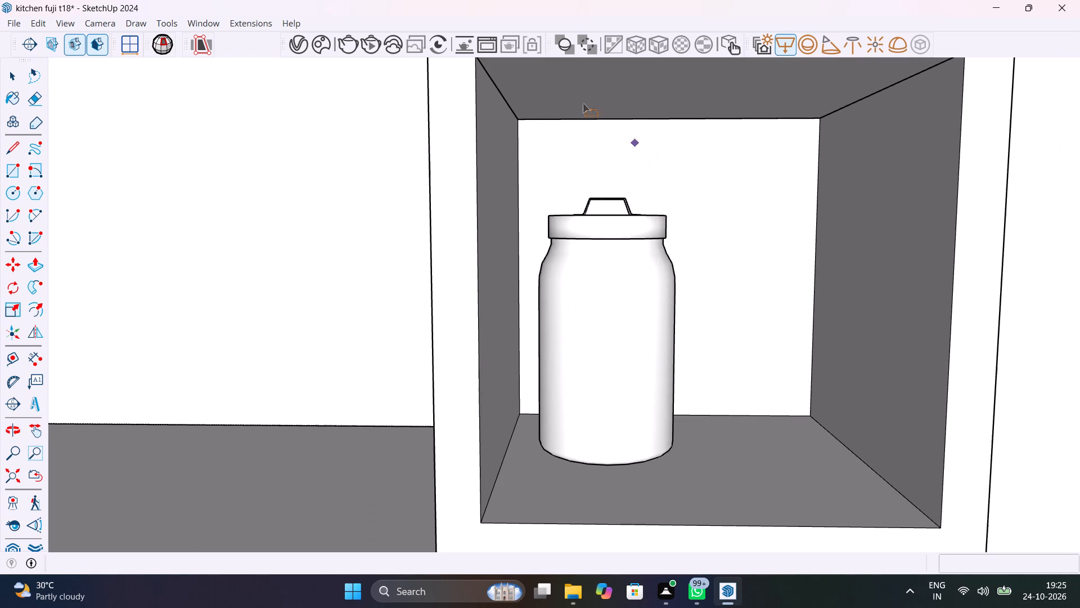
left_click(517, 120)
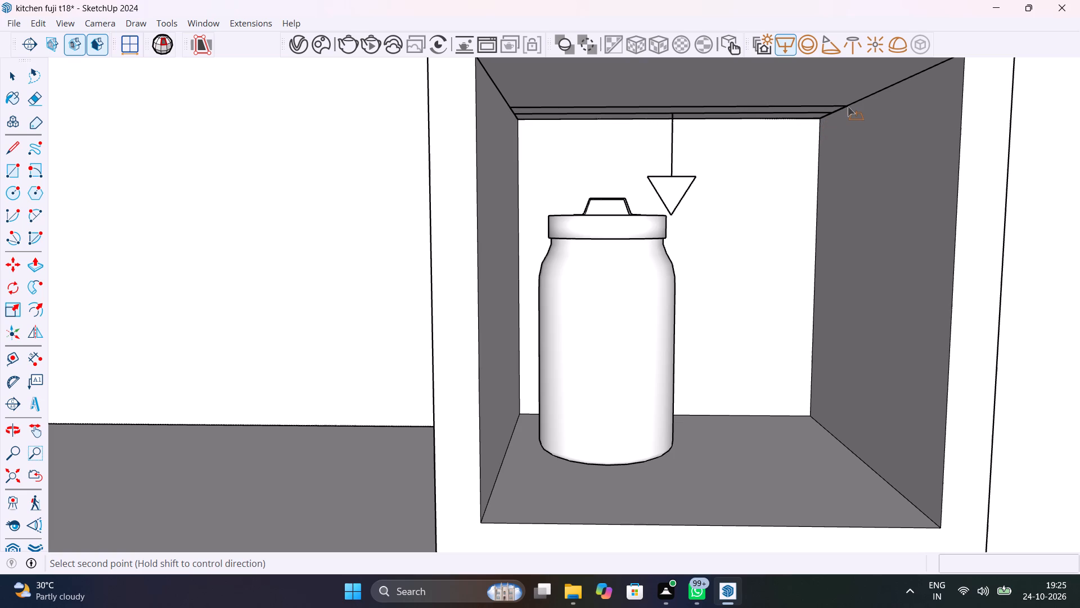
left_click(848, 106)
Scale the bottom compartment's rectangle light vertically to about 0.2 so its direction arrow shrinks up towards the ceiling.
key("space")
left_click(677, 206)
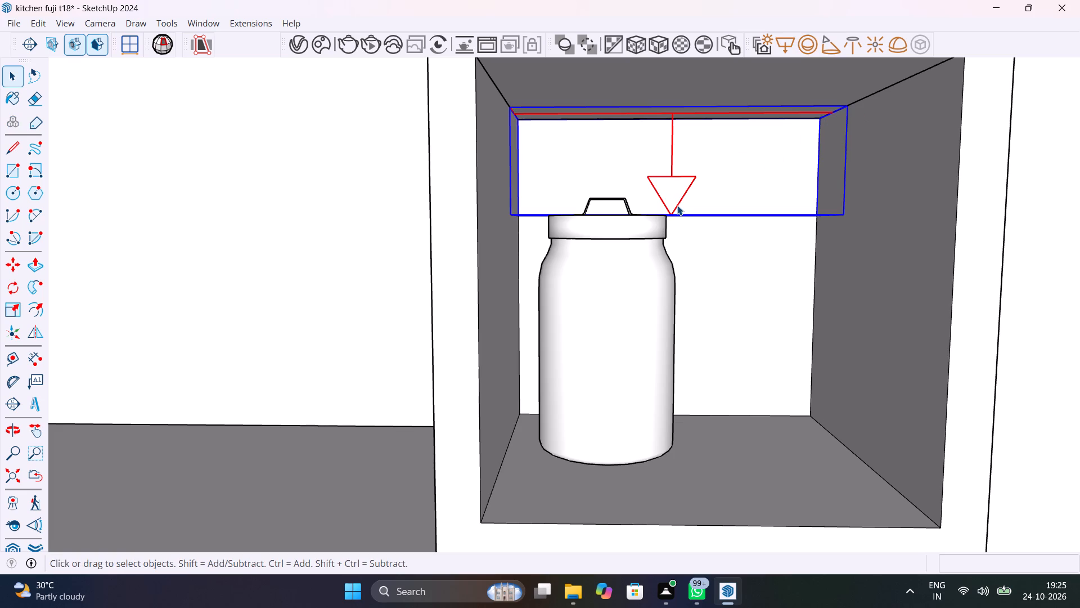
key("s")
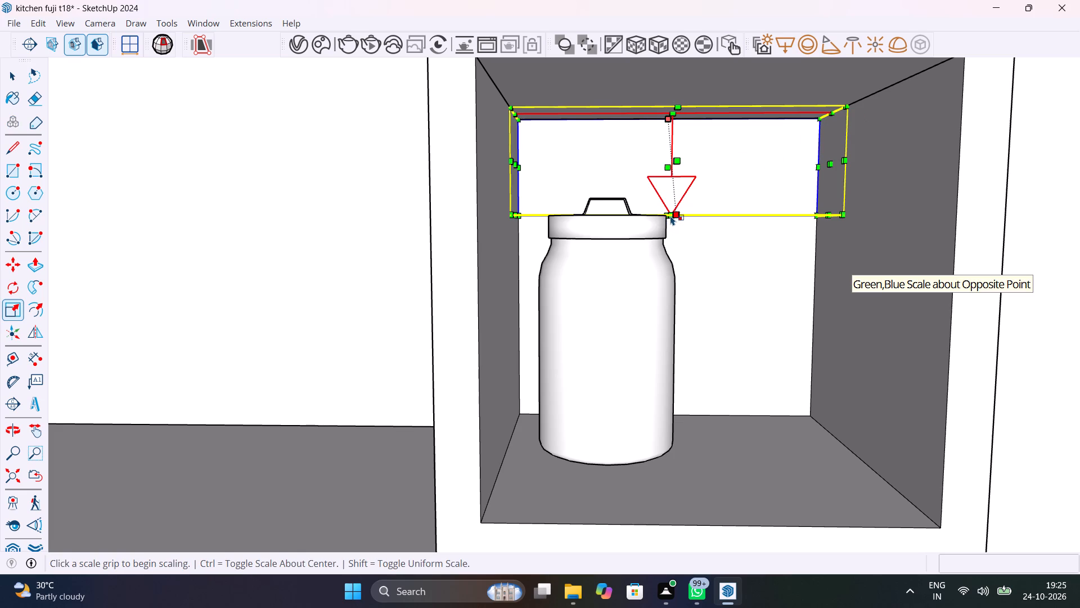
left_click(669, 215)
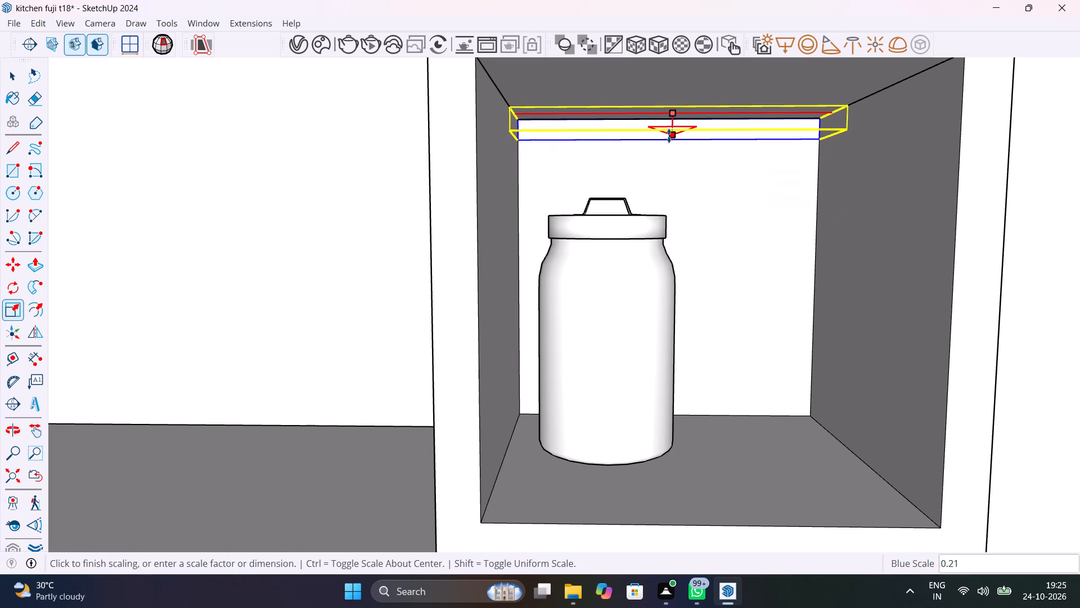
left_click(670, 130)
Scale the rectangle light above the three canisters vertically to about 0.12, shortening its direction arrow.
scroll(684, 209, "down", 9)
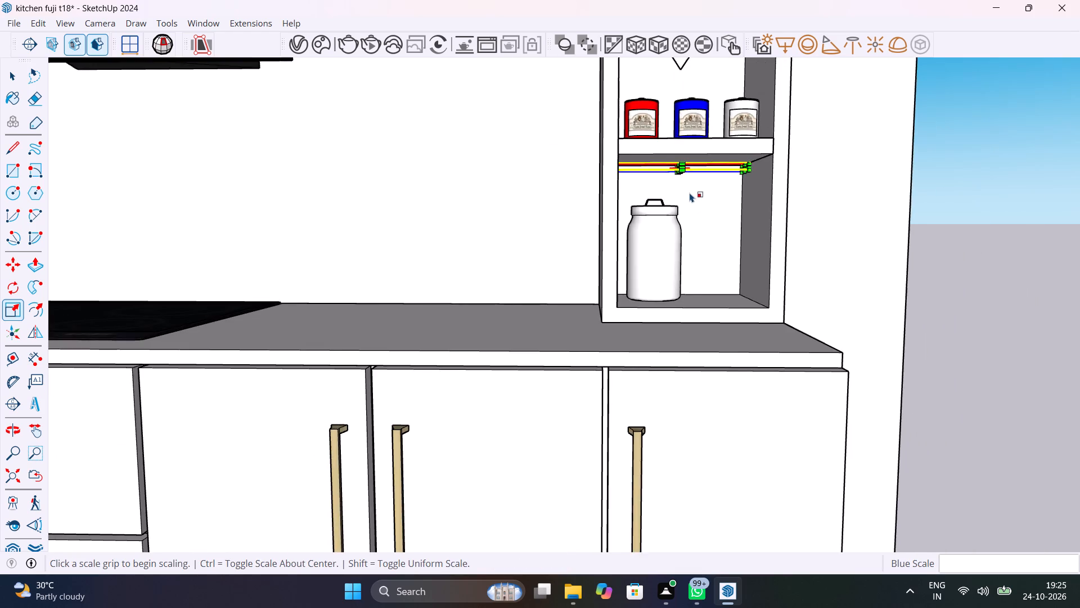
middle_click_drag(690, 193, 687, 409)
scroll(666, 281, "up", 4)
key("space")
left_click(672, 284)
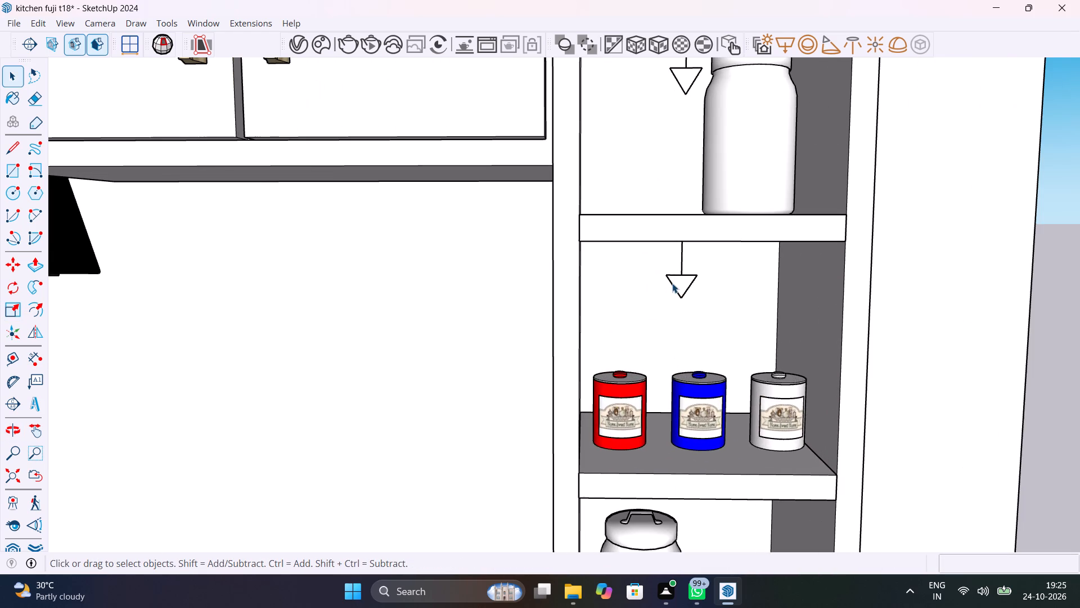
key("s")
scroll(681, 301, "up", 9)
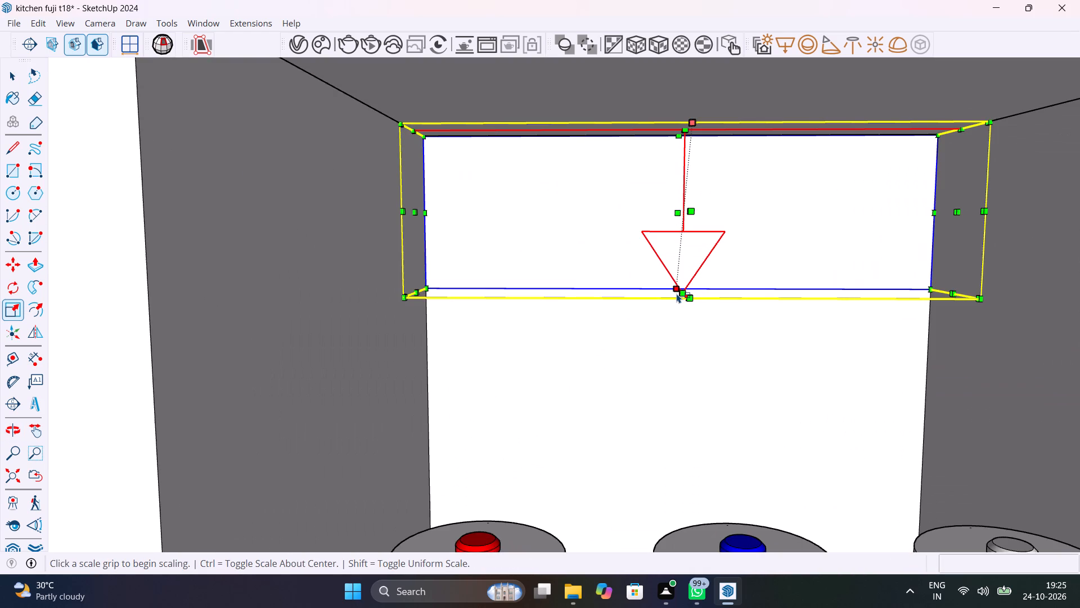
left_click(679, 293)
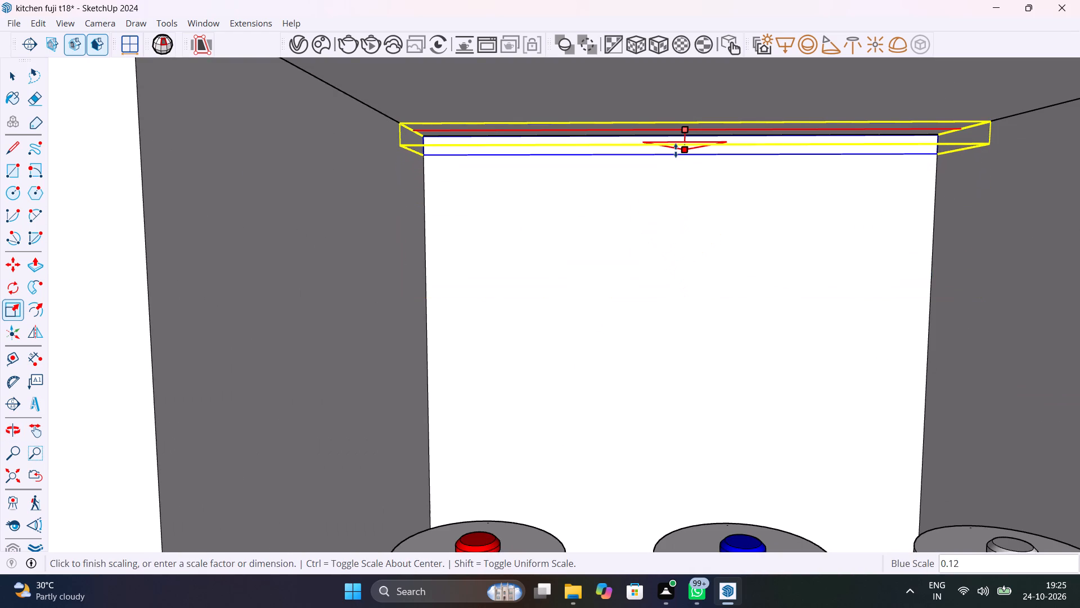
left_click(676, 149)
Scale the third compartment's rectangle light vertically to about 0.32, shortening its arrow beside the jar.
scroll(685, 234, "down", 13)
middle_click_drag(676, 240, 608, 473, "shift")
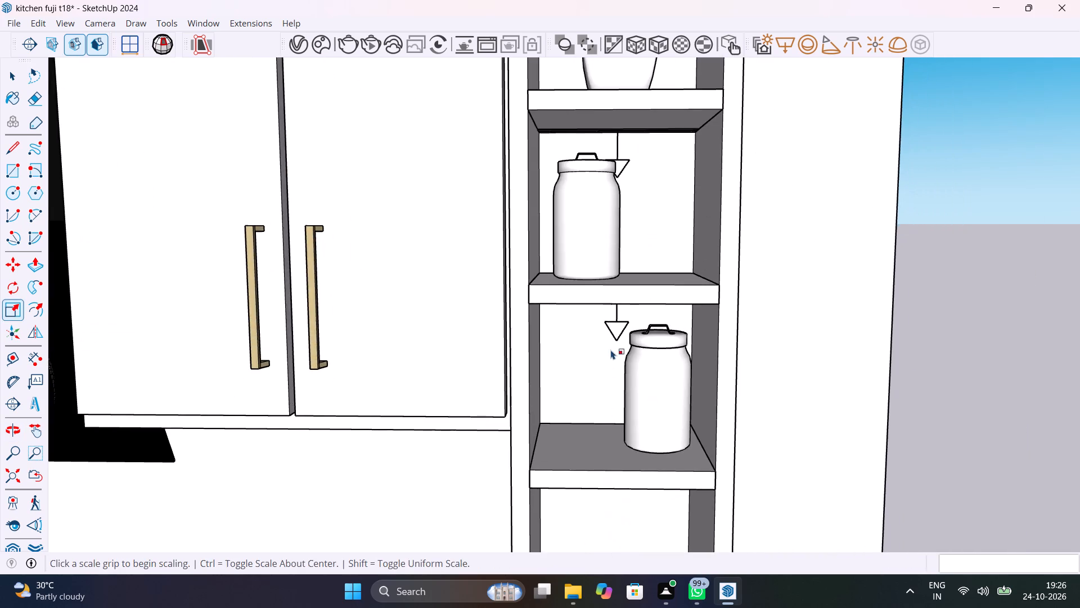
key("space")
scroll(611, 333, "up", 4)
left_click(612, 333)
key("s")
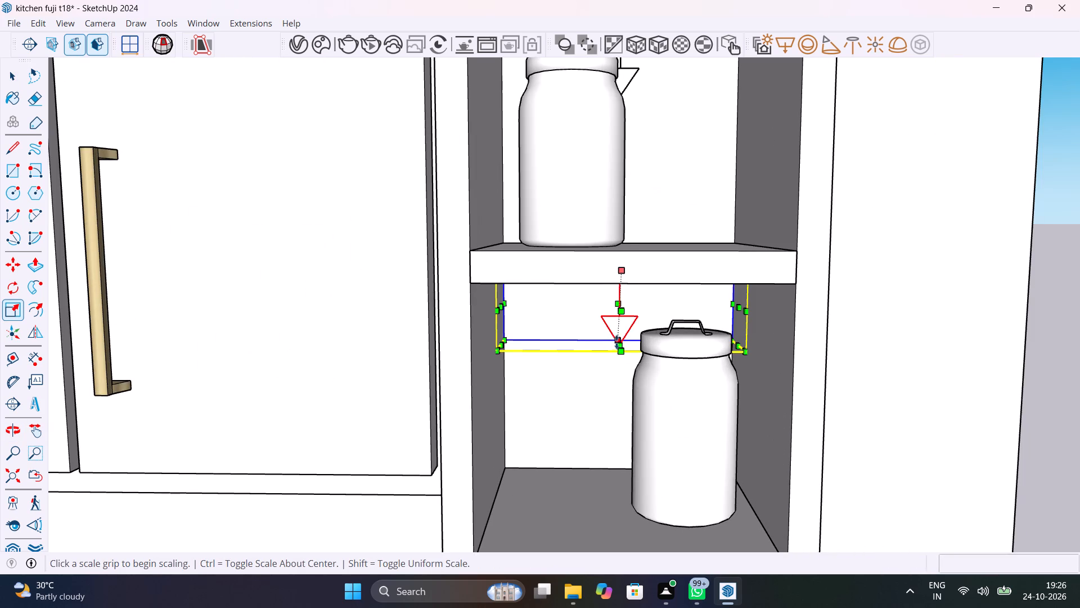
left_click(622, 343)
middle_click_drag(616, 283, 617, 249)
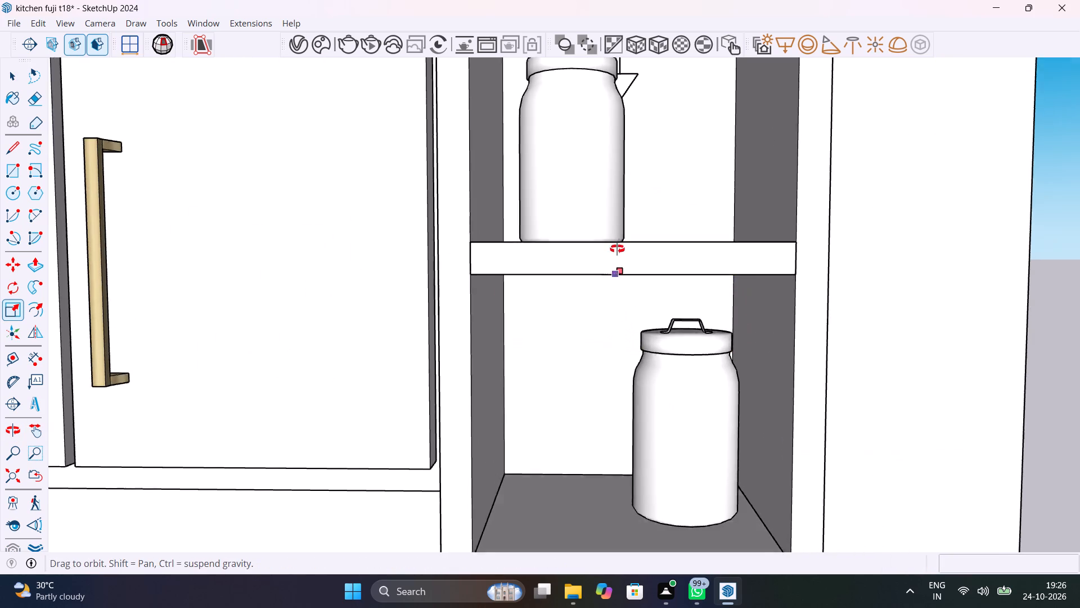
middle_click_drag(617, 249, 627, 121)
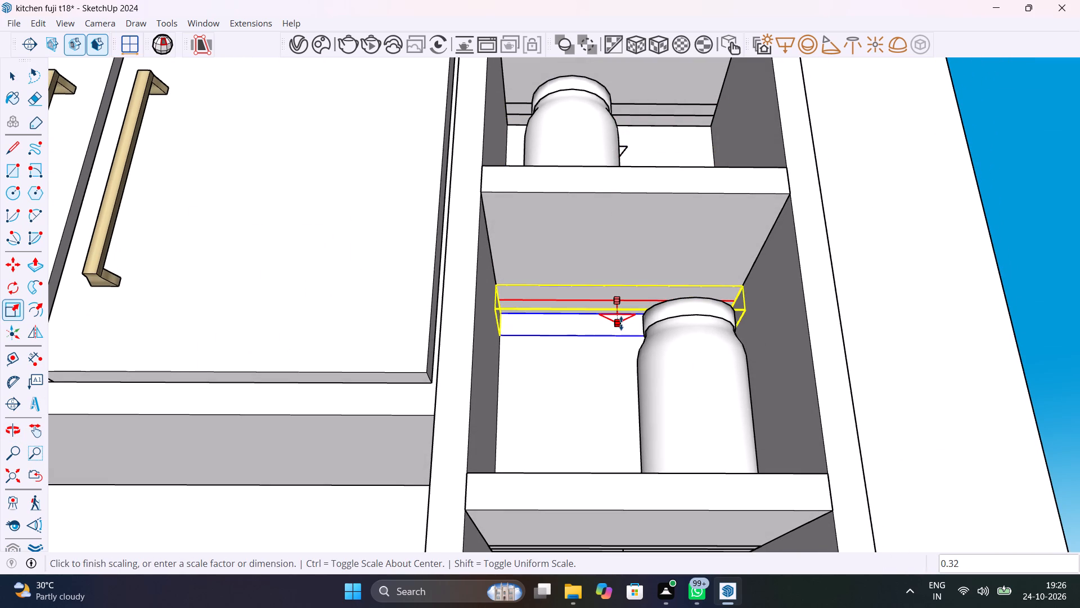
left_click(621, 322)
Scale the second compartment's rectangle light down vertically so its arrow sits close under the shelf above the jar.
scroll(614, 313, "down", 4)
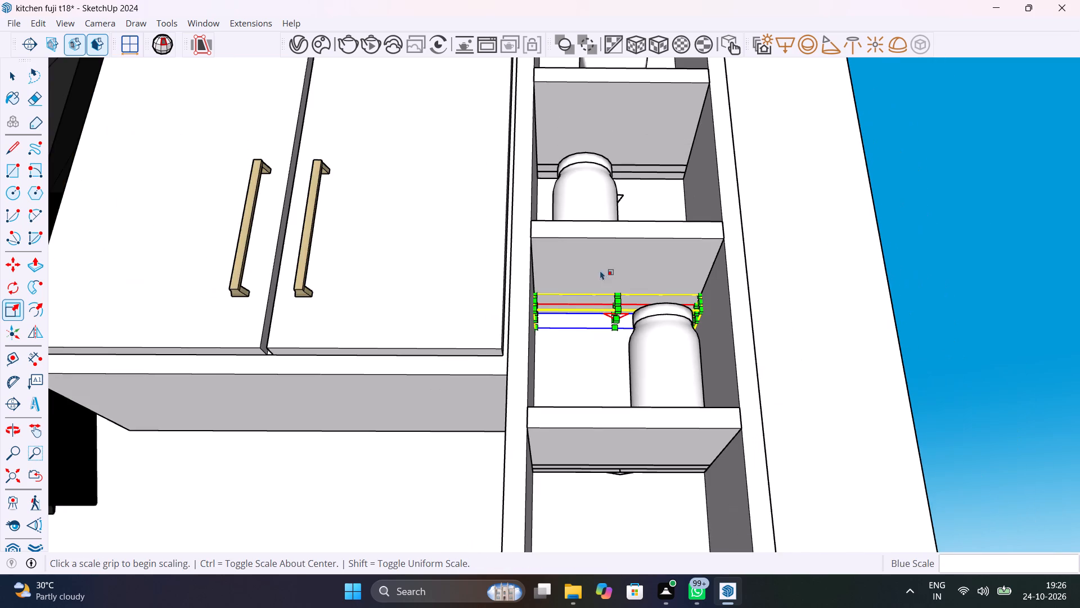
middle_click_drag(600, 262, 618, 357)
key("space")
middle_click_drag(616, 193, 586, 372, "shift")
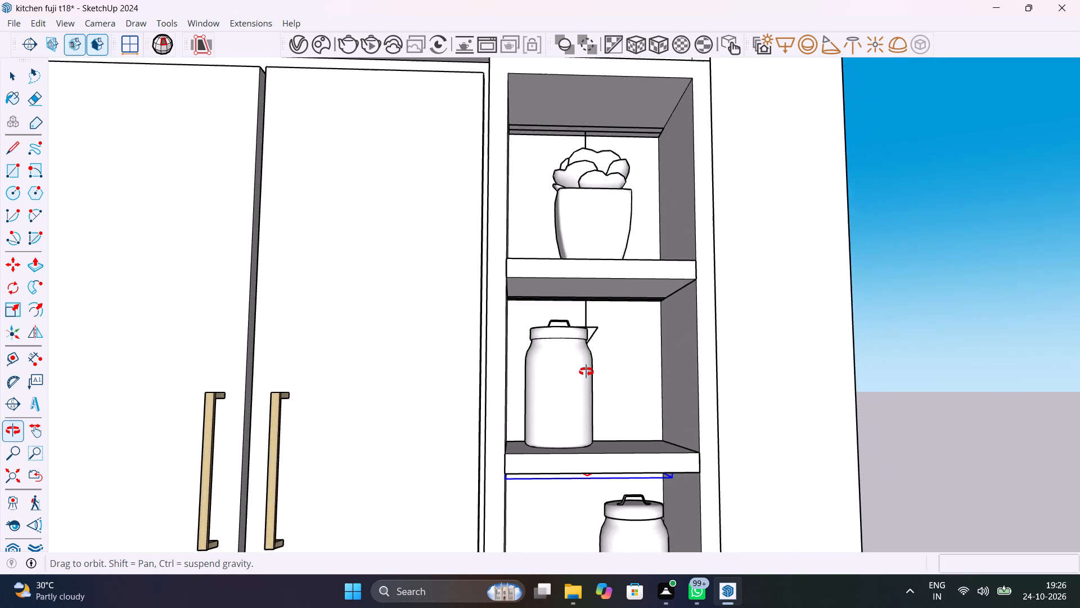
middle_click_drag(586, 372, 584, 395, "shift")
scroll(595, 318, "up", 5)
left_click(599, 330)
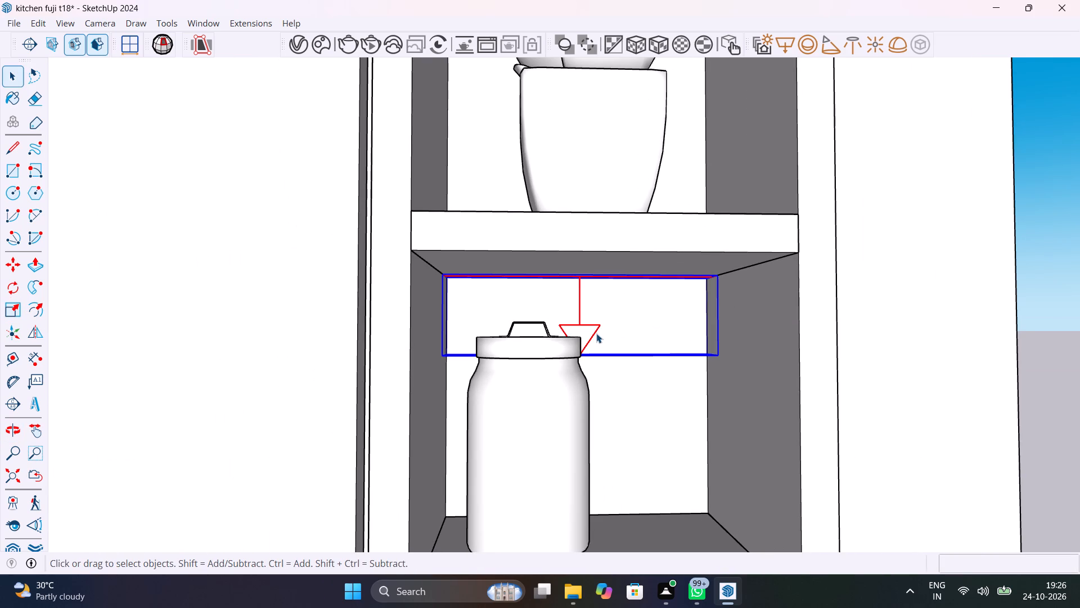
key("s")
middle_click_drag(543, 357, 483, 365)
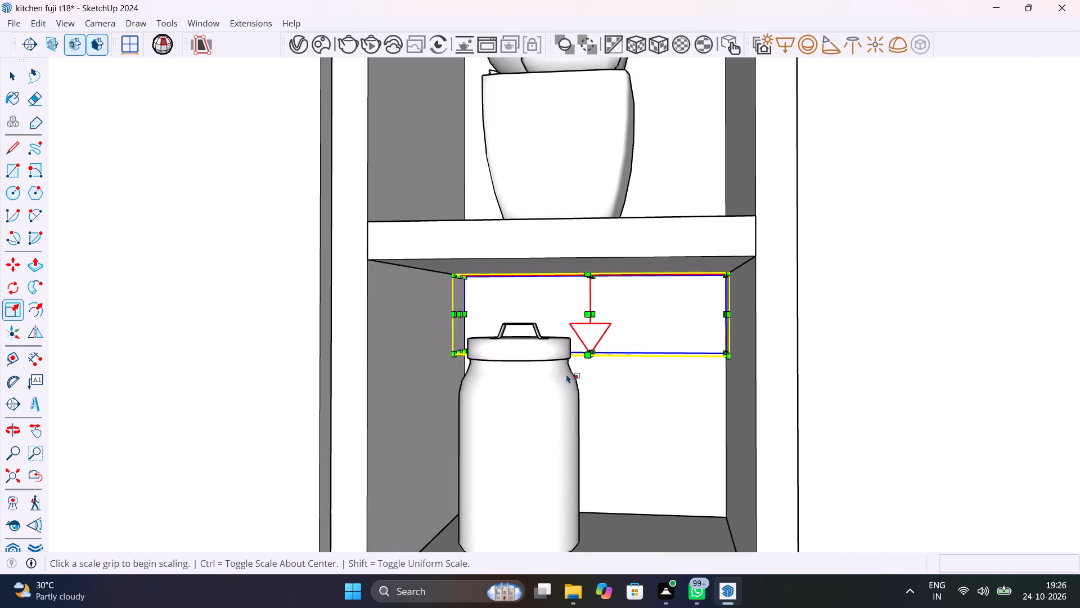
scroll(582, 355, "up", 10)
left_click(611, 351)
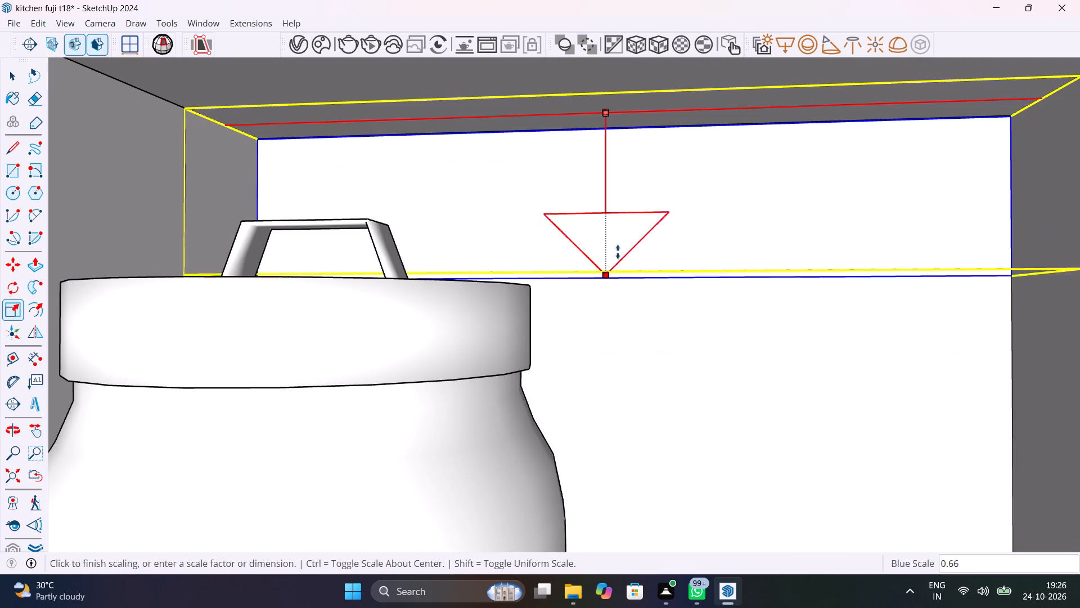
left_click(617, 157)
Scale the top compartment's rectangle light above the succulent vertically to about 0.27, then clear the selection.
scroll(621, 263, "down", 9)
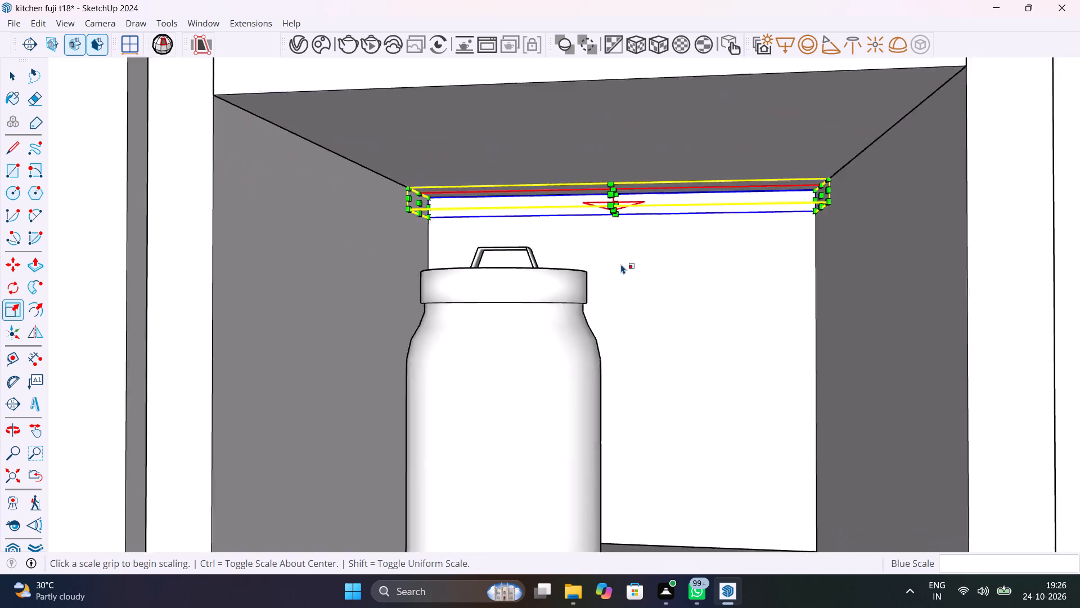
scroll(621, 264, "down", 11)
key("space")
middle_click_drag(627, 193, 632, 373, "shift")
scroll(626, 308, "up", 2)
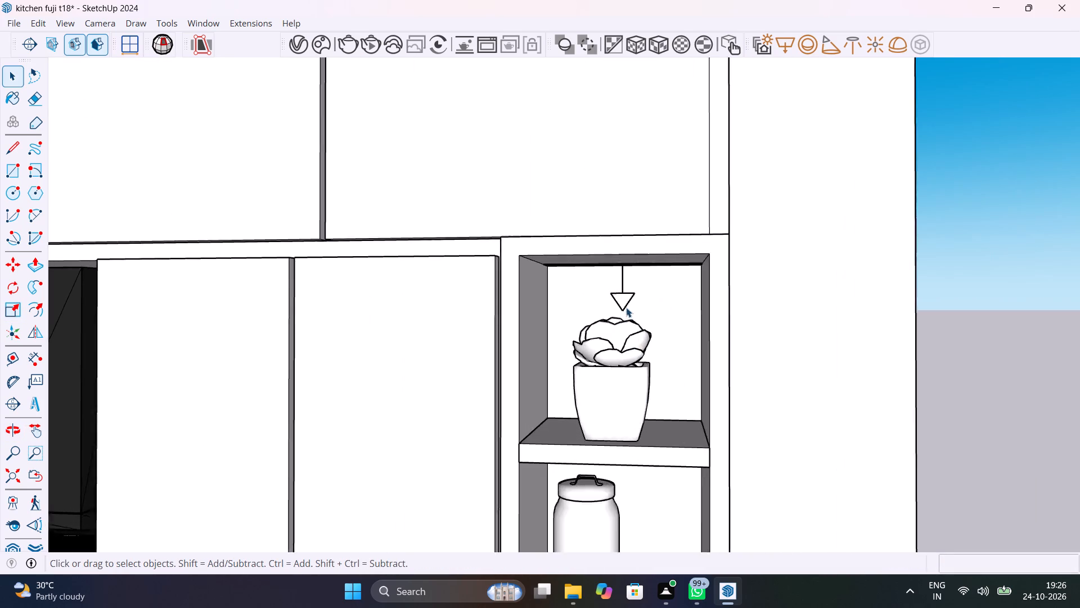
scroll(626, 307, "up", 6)
left_click(626, 302)
key("s")
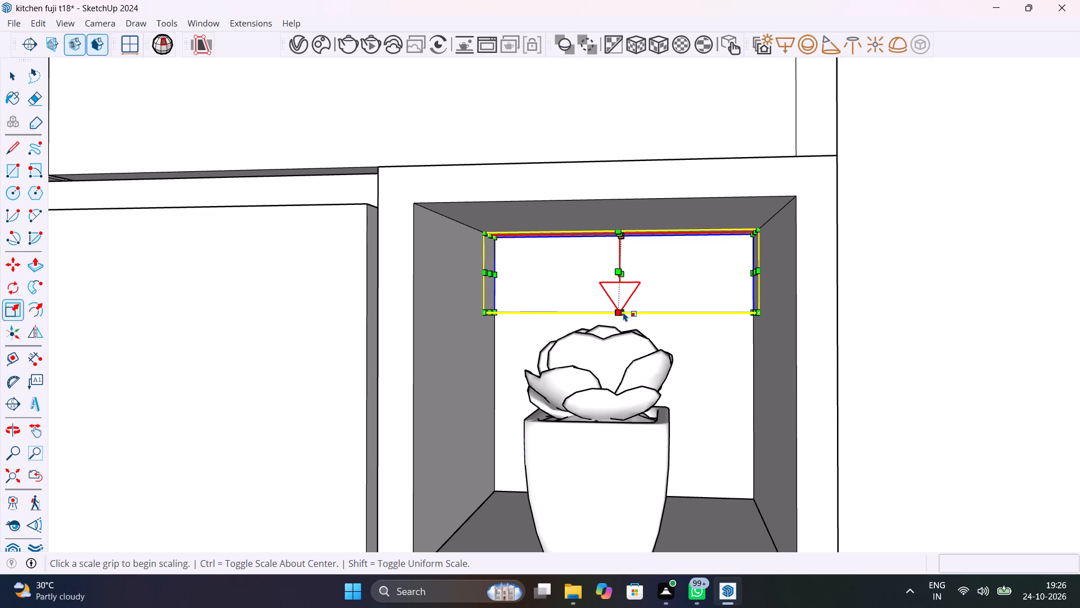
scroll(623, 311, "up", 10)
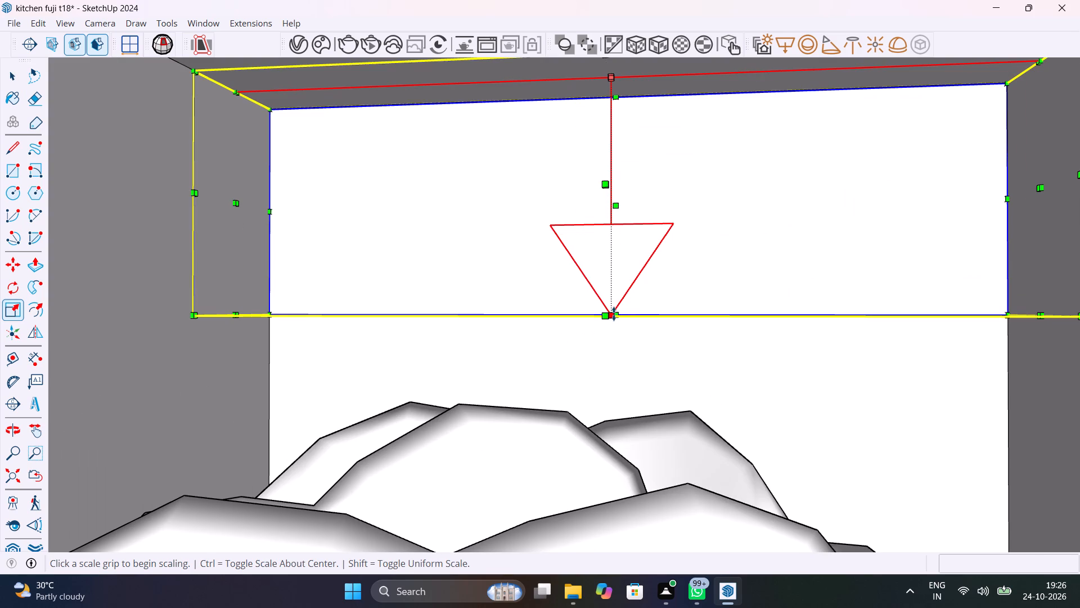
left_click(614, 312)
left_click(624, 142)
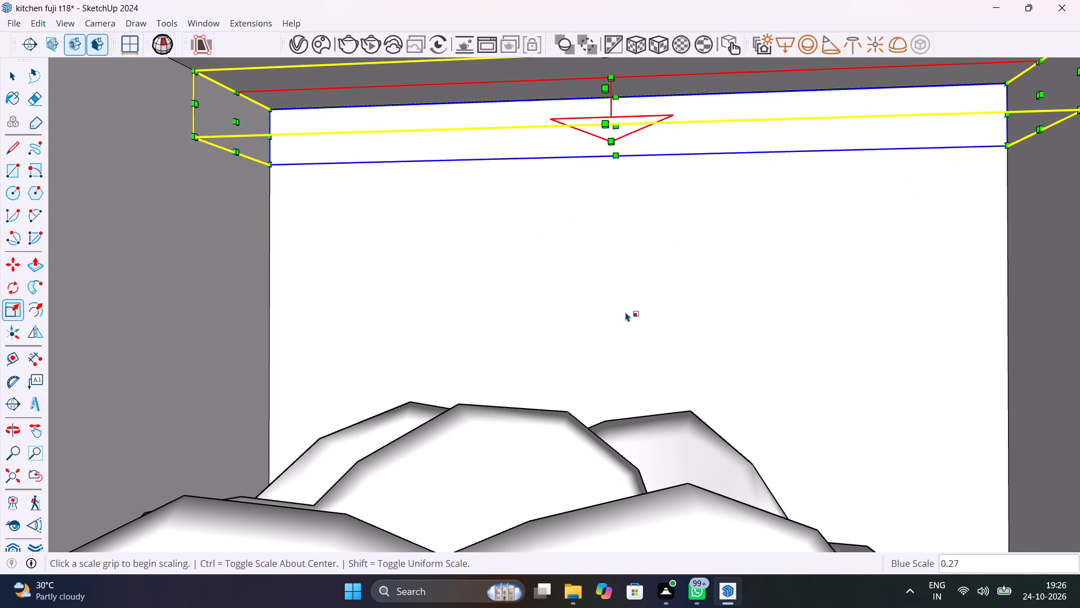
scroll(625, 312, "down", 19)
key("space")
left_click(912, 372)
scroll(709, 364, "down", 7)
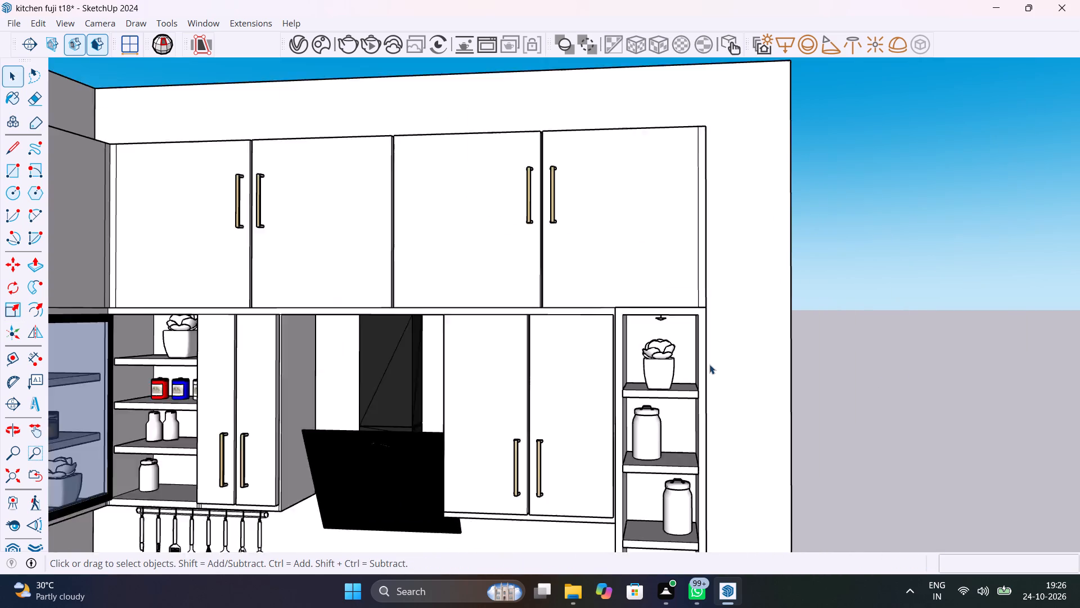
Scale down the potted succulent on the top open shelf beside the glass-door cabinet, keeping it standing on the shelf.
scroll(709, 364, "down", 3)
middle_click_drag(437, 360, 713, 339, "shift")
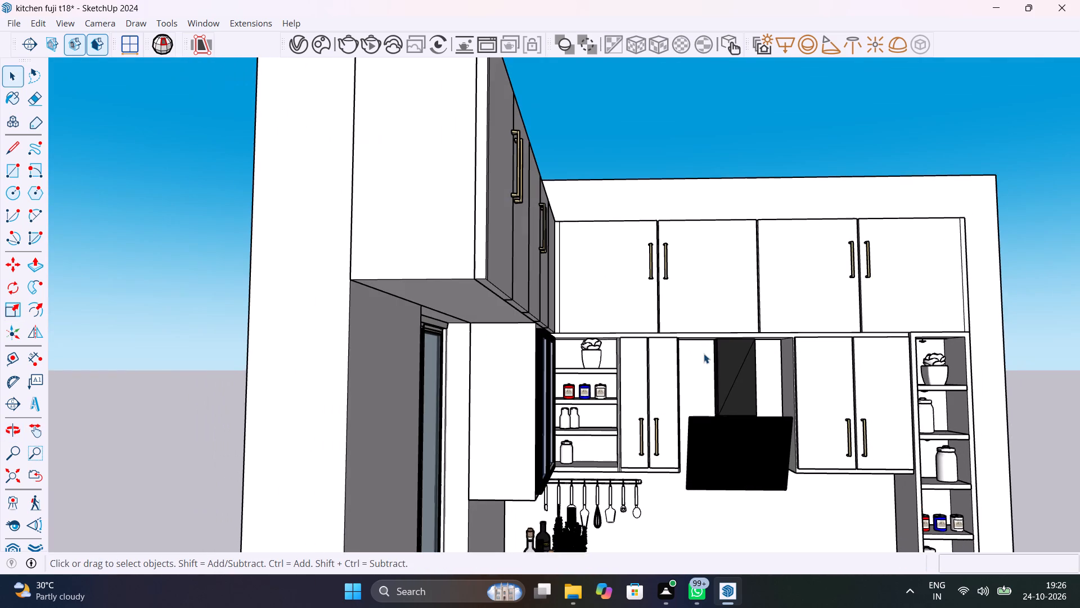
scroll(681, 328, "up", 11)
scroll(601, 366, "up", 1)
middle_click_drag(601, 366, 610, 351)
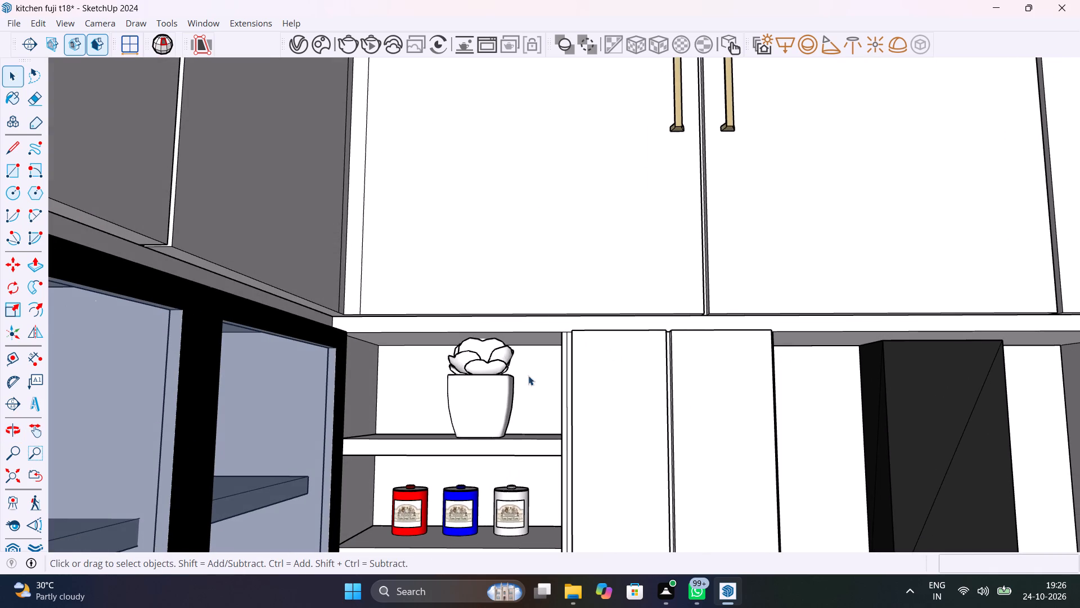
left_click(472, 396)
key("s")
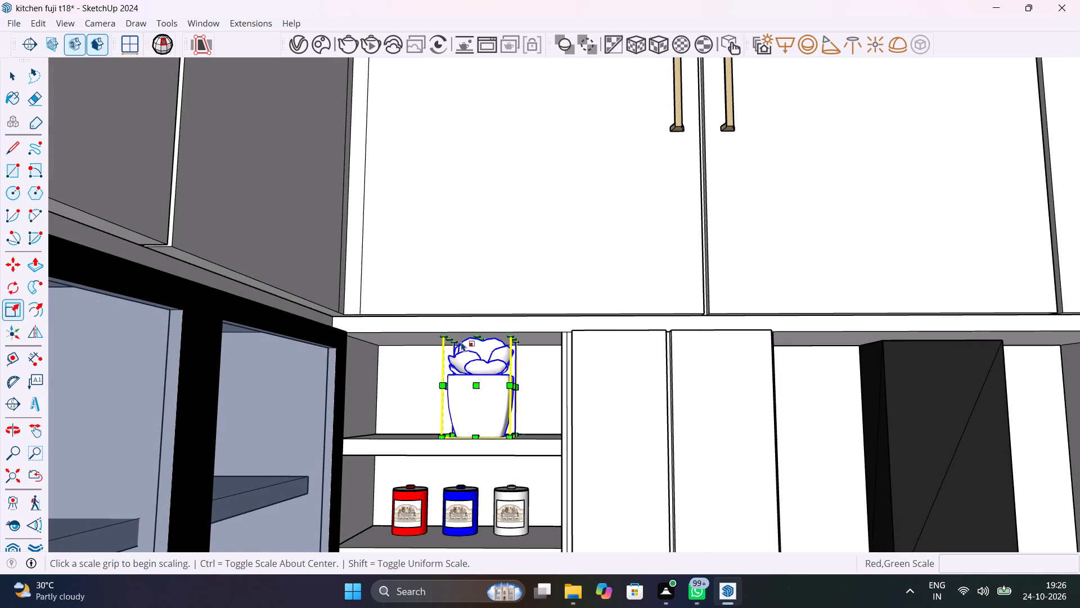
left_click(458, 341)
left_click(471, 361)
key("space")
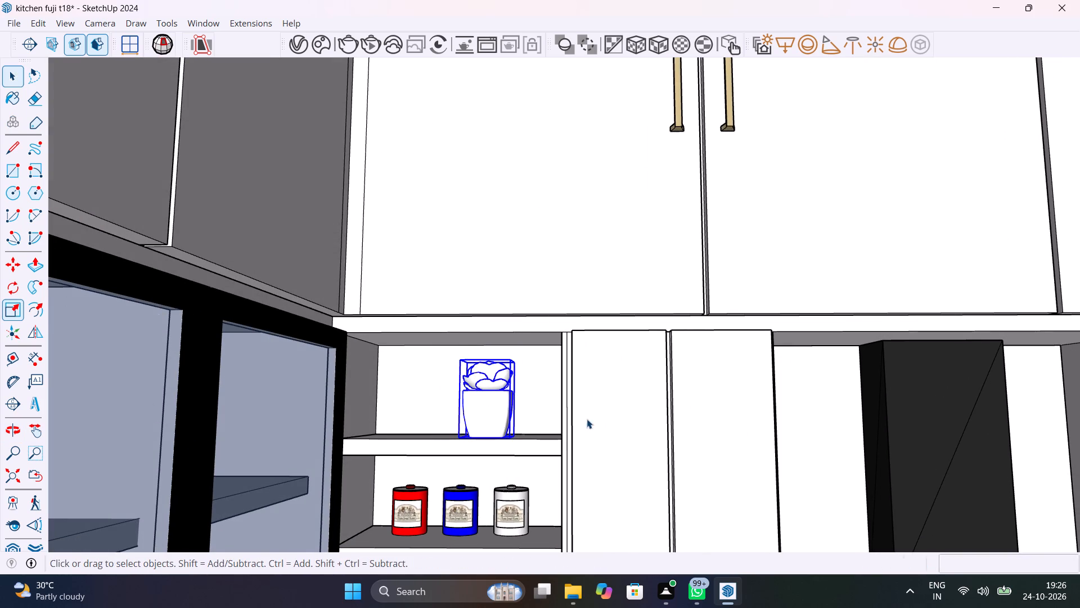
Add a narrow rectangle light along the ceiling's back edge in the succulent's compartment beside the glass-door cabinet, spanning its full width.
scroll(596, 399, "down", 16)
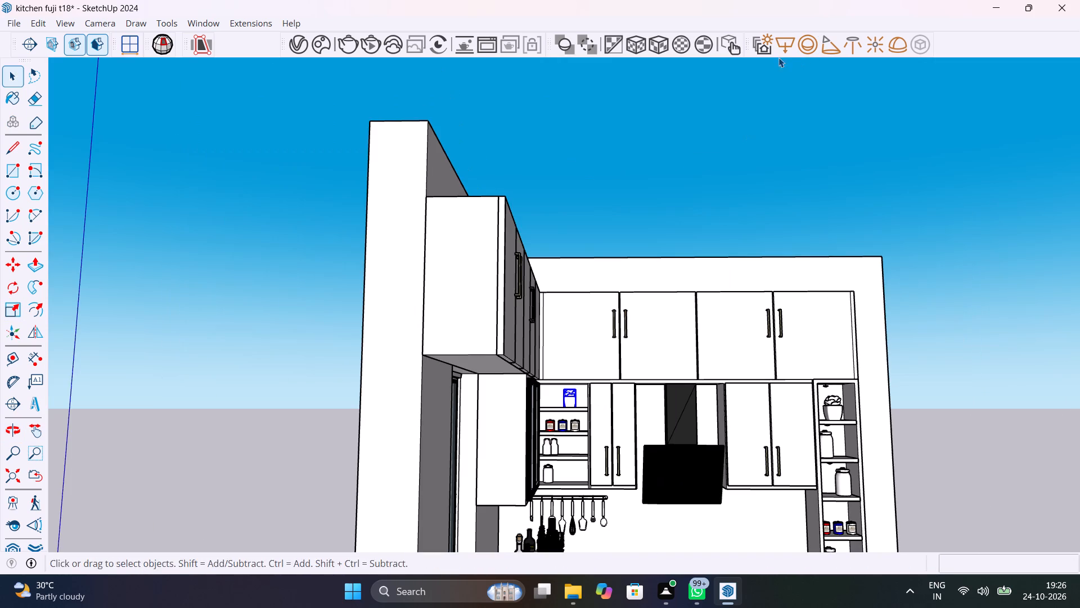
left_click(787, 53)
scroll(556, 389, "up", 19)
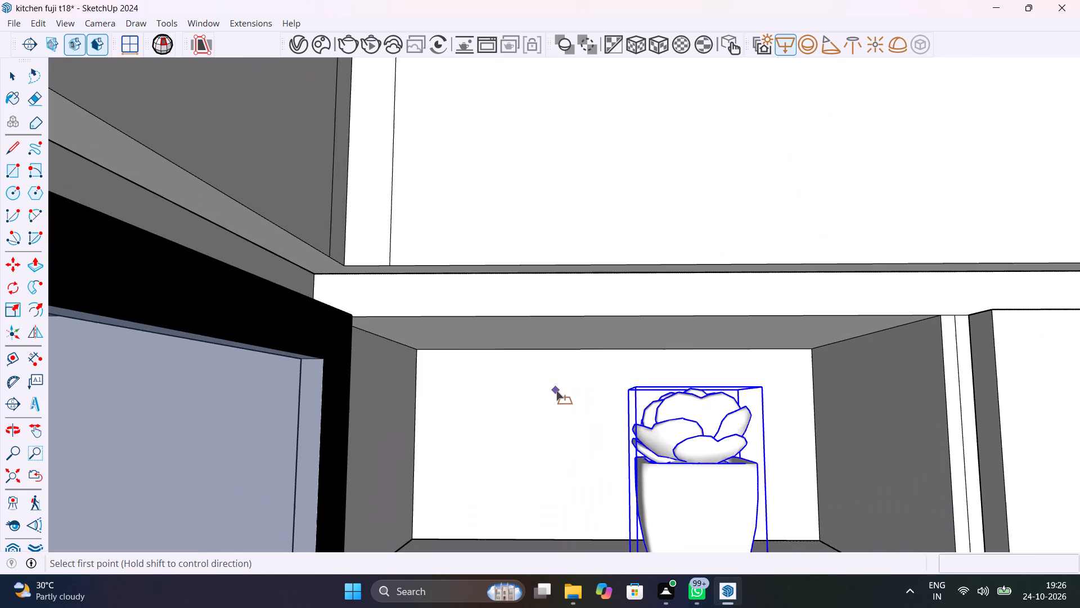
scroll(556, 391, "up", 1)
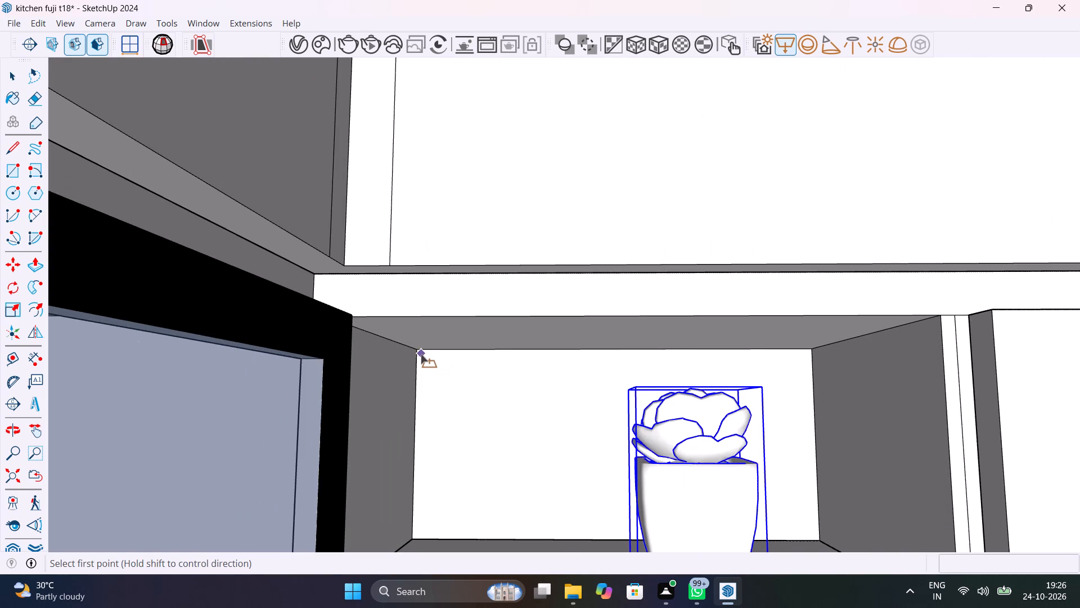
left_click(420, 354)
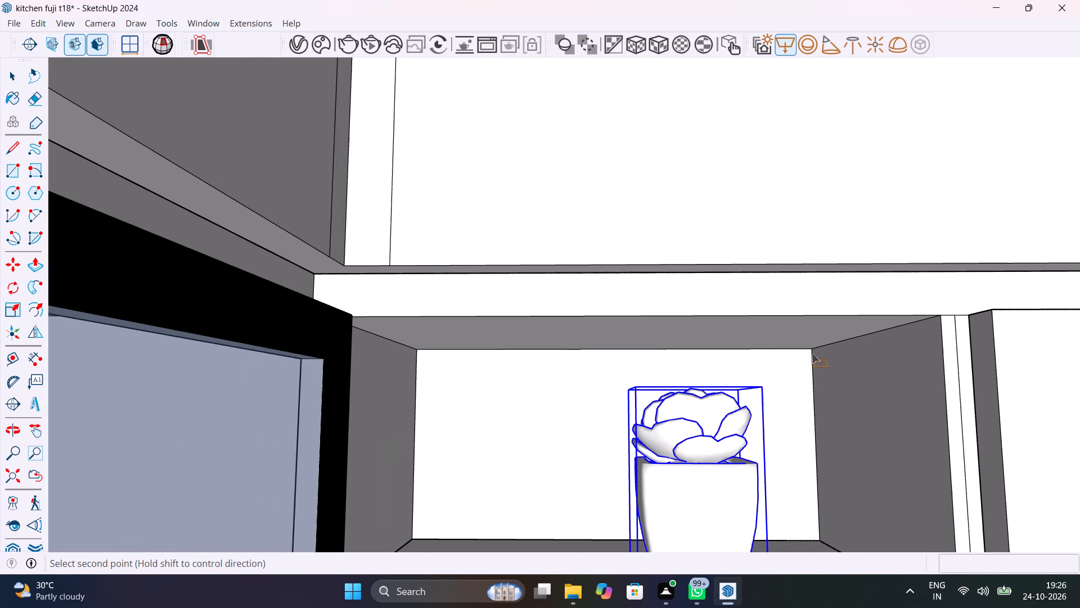
left_click(812, 347)
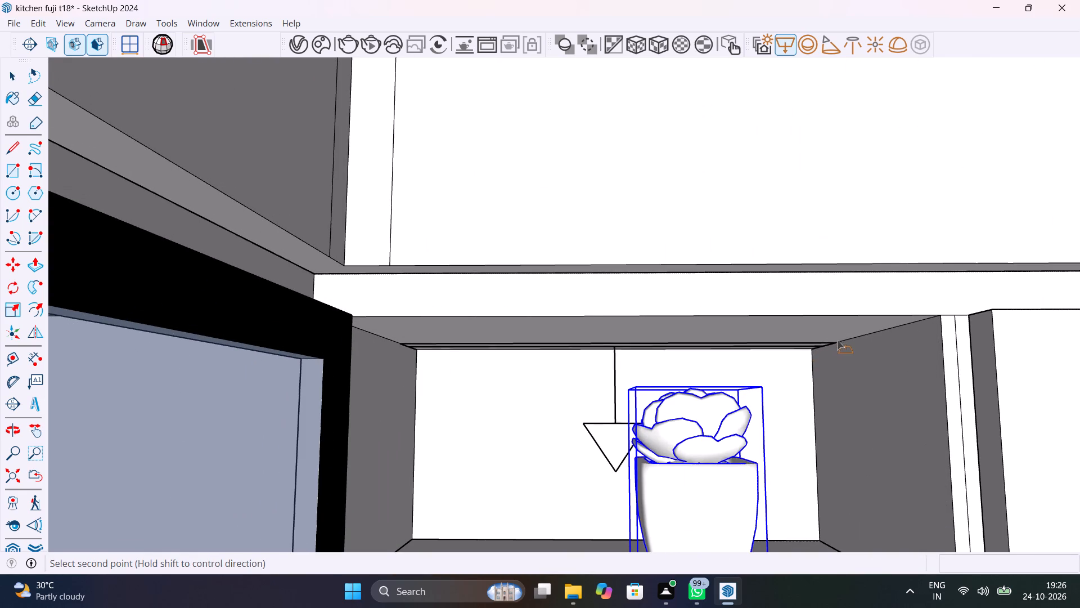
left_click(840, 338)
Add a narrow full-width rectangle light along the back underside of the shelf above the three canisters.
scroll(798, 391, "down", 12)
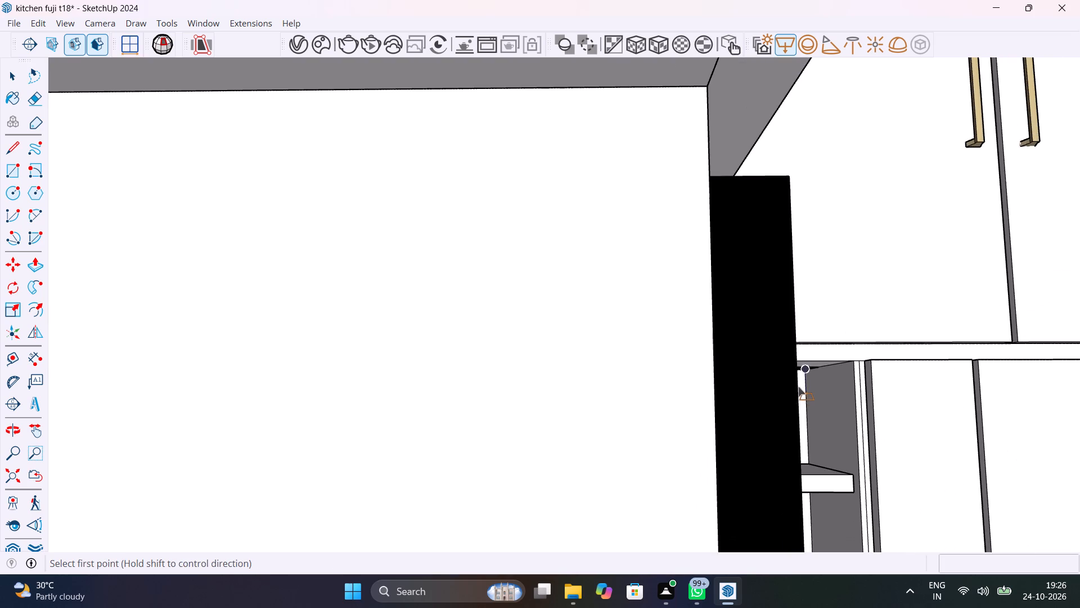
middle_click_drag(817, 398, 624, 290, "shift")
scroll(413, 496, "up", 2)
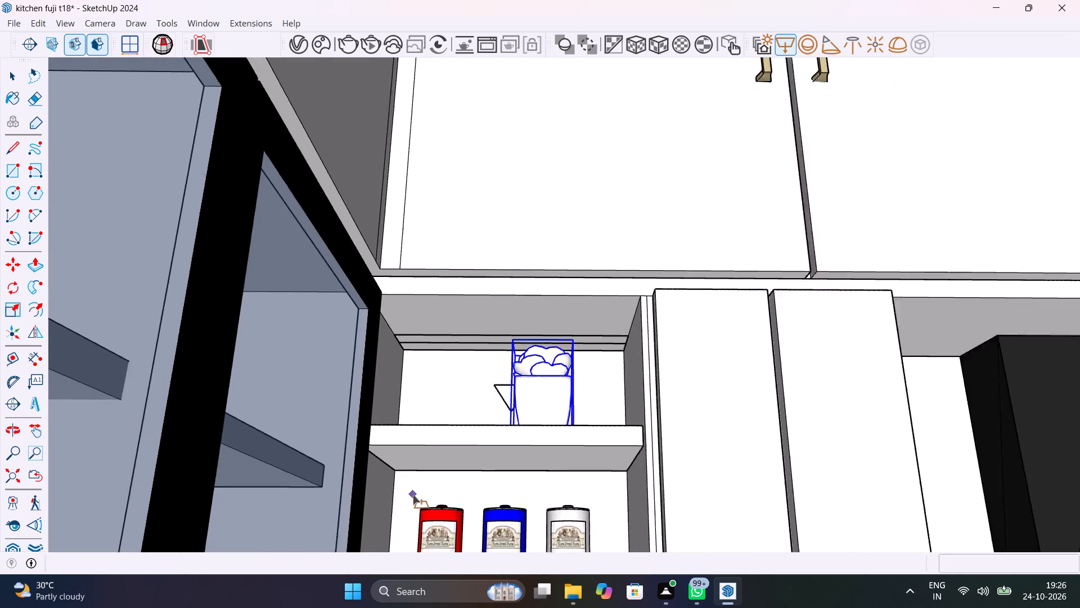
scroll(413, 495, "up", 6)
left_click(378, 448)
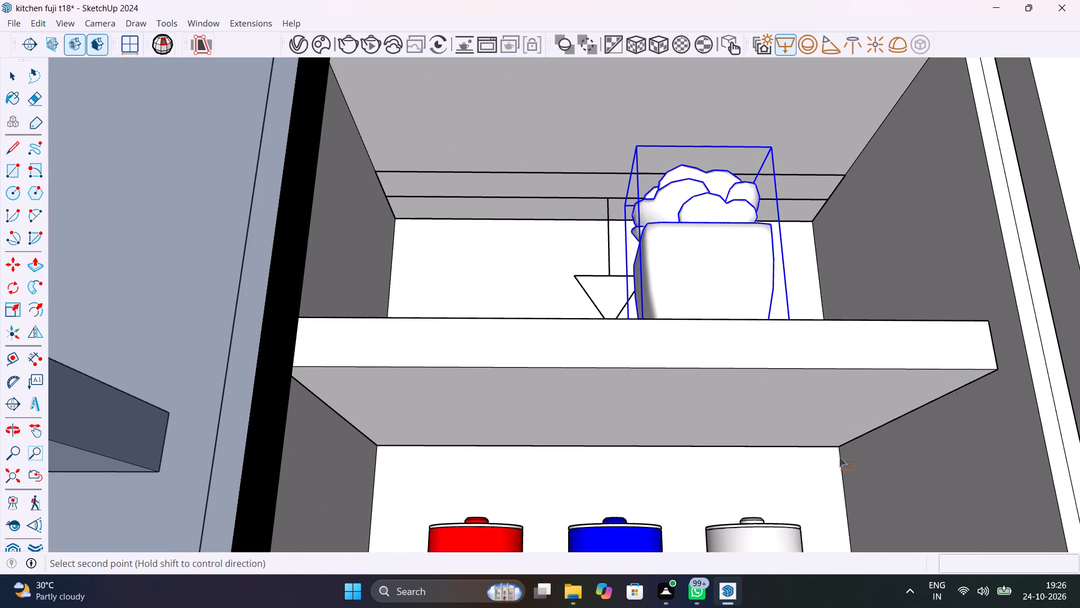
left_click(863, 433)
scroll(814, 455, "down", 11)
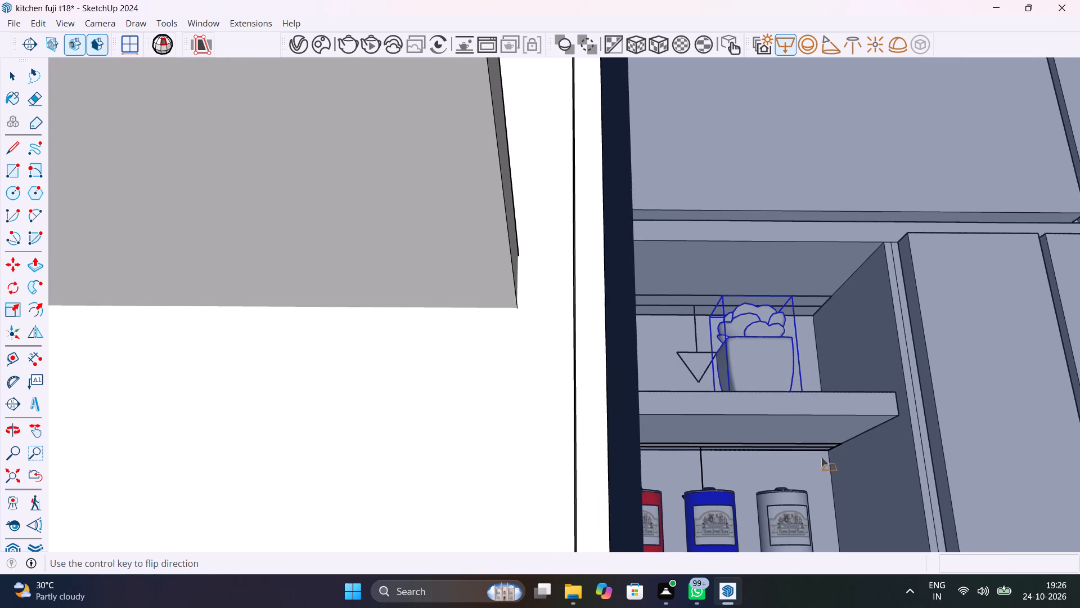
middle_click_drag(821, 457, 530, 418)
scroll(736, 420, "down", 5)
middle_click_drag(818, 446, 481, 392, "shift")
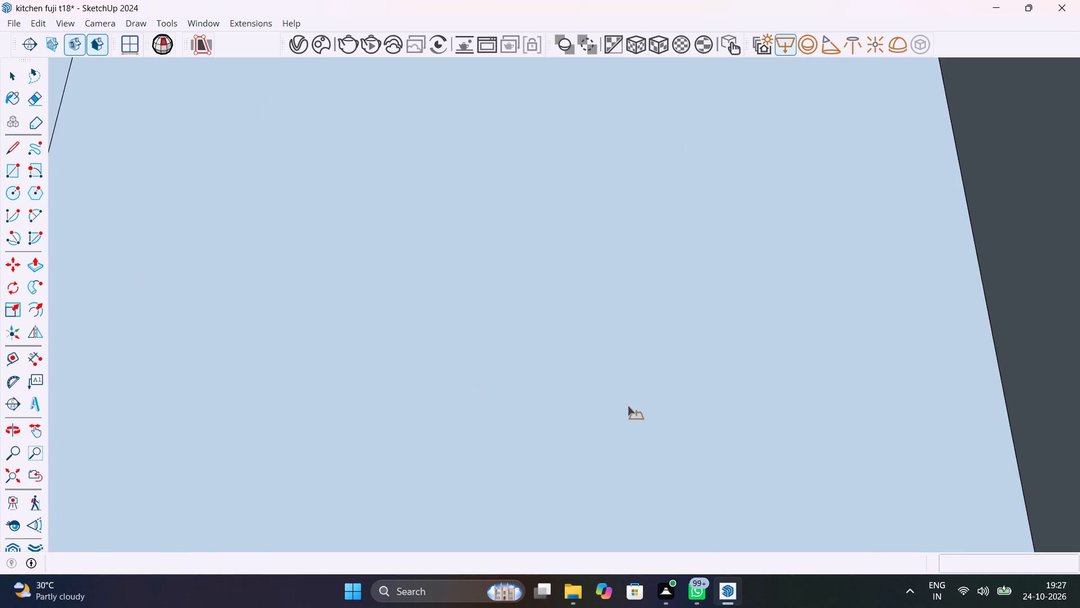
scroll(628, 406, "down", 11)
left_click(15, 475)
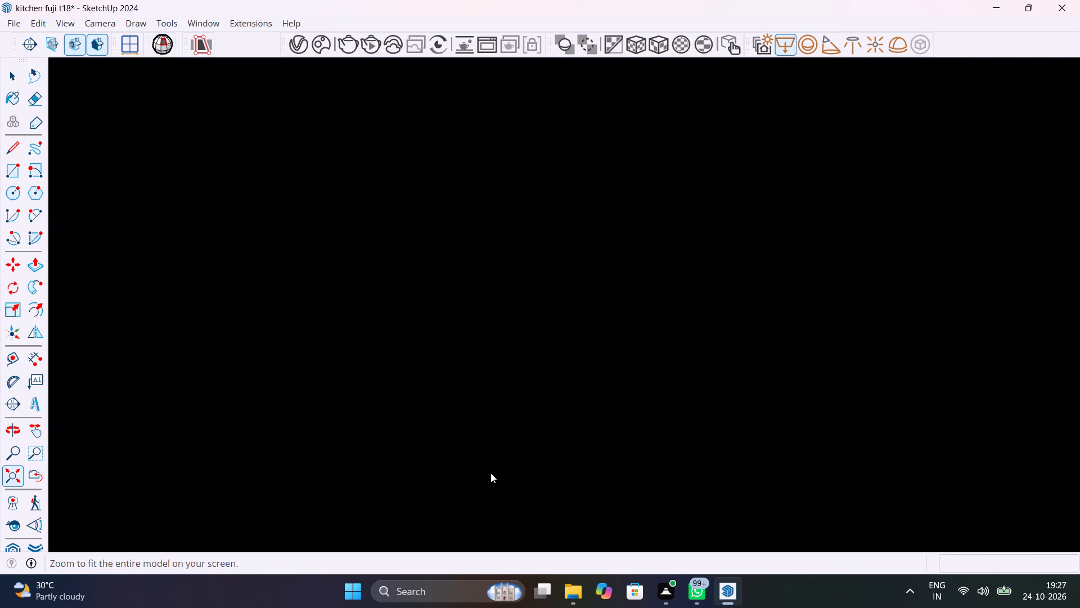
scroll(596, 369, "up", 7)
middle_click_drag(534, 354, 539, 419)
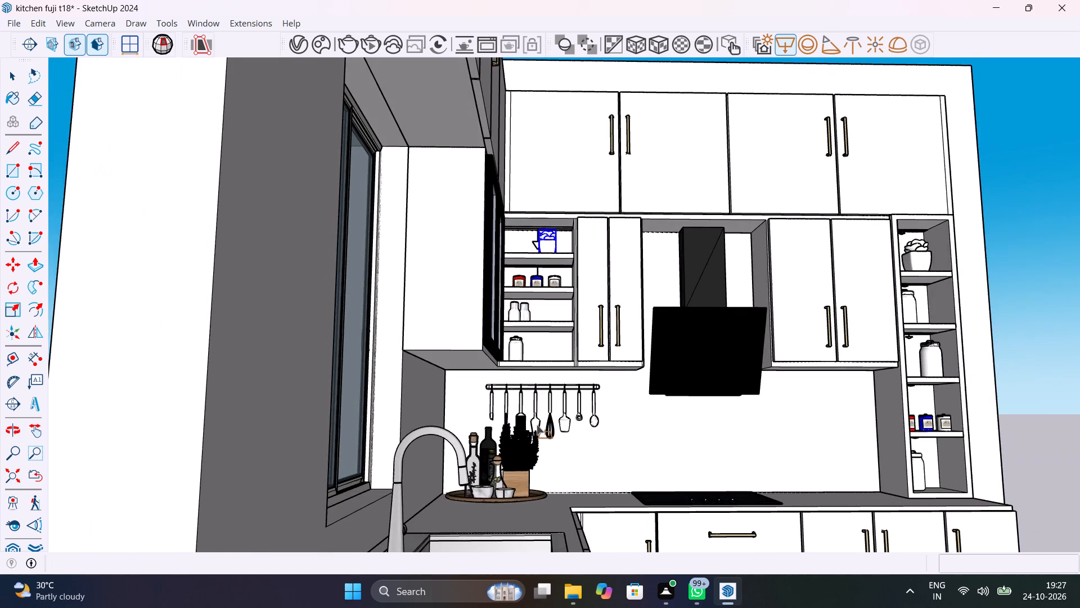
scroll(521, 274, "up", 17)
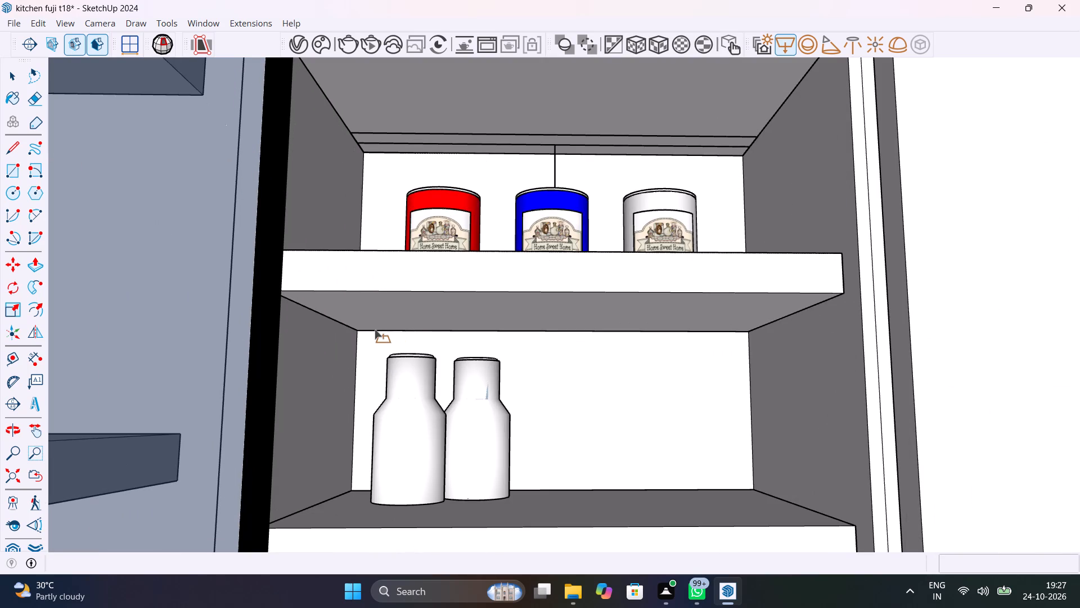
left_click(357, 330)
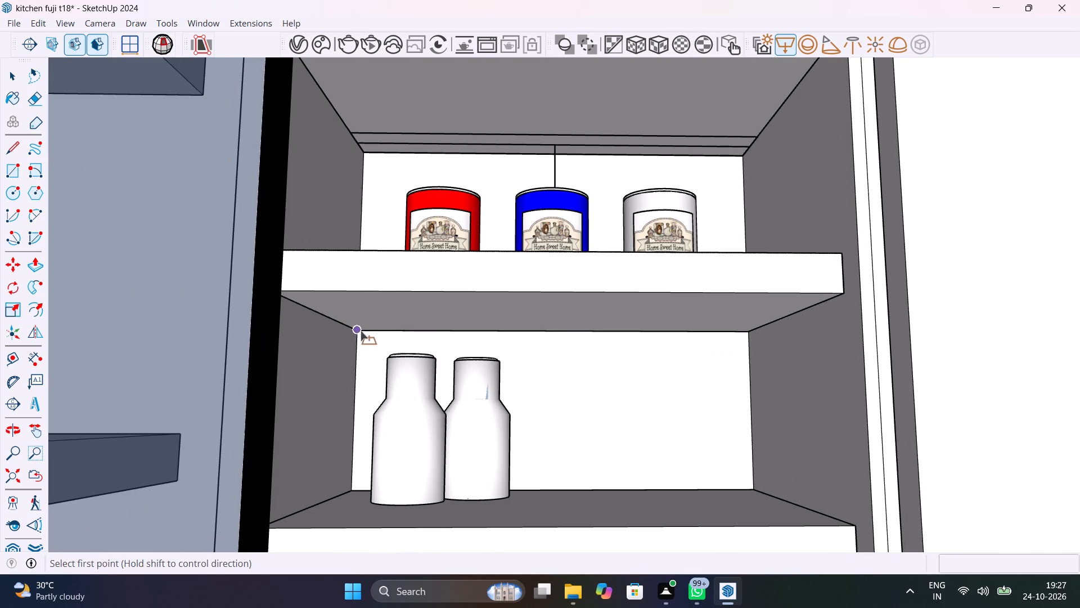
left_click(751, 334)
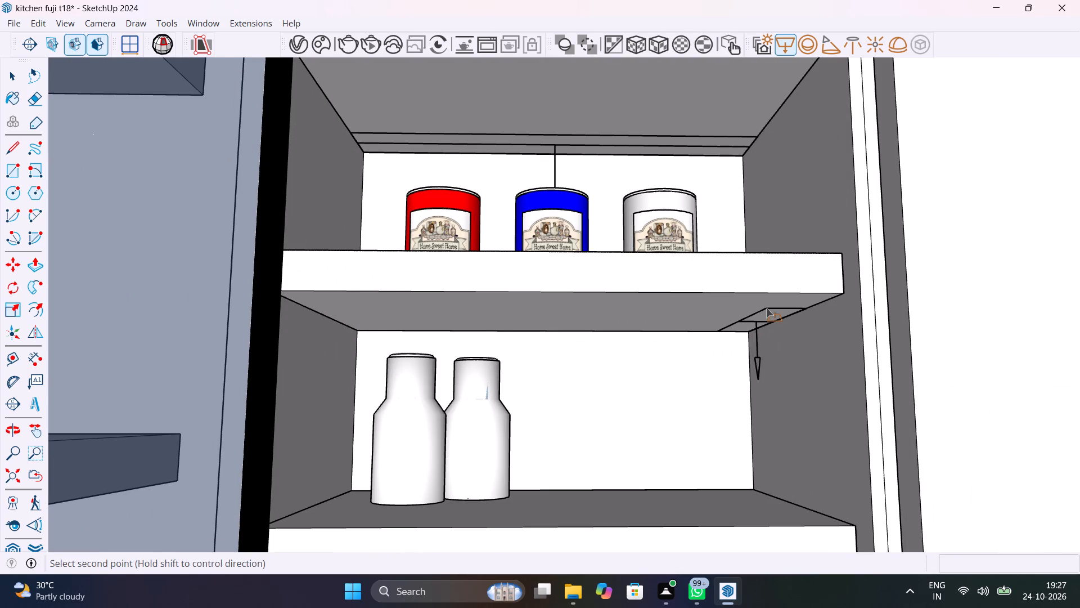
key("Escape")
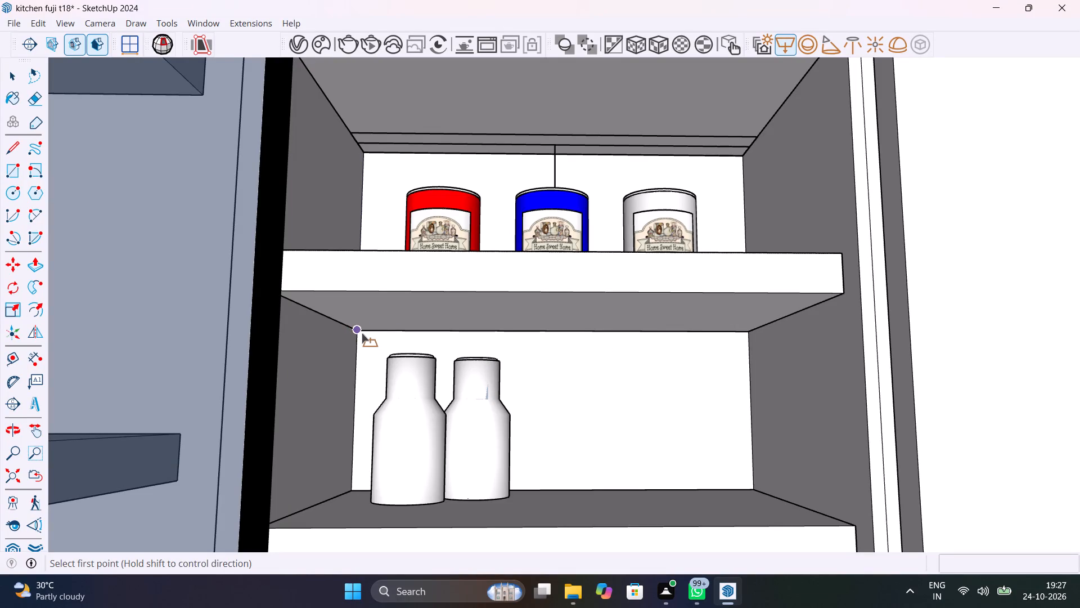
Add a narrow full-width rectangle light along the back underside of the shelf above the two white bottles.
left_click(360, 332)
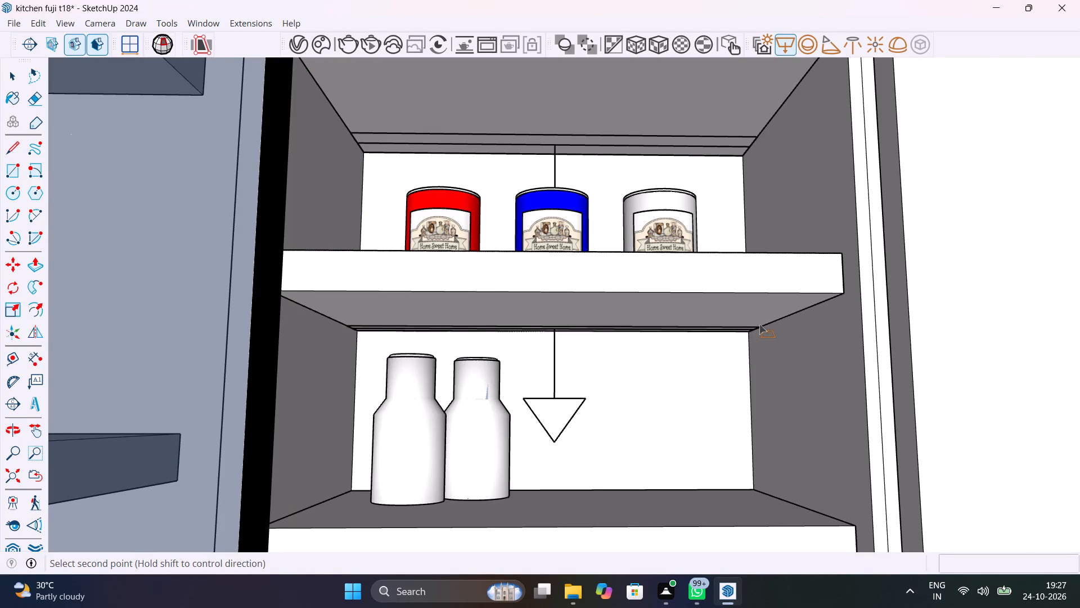
scroll(759, 324, "up", 5)
left_click(769, 324)
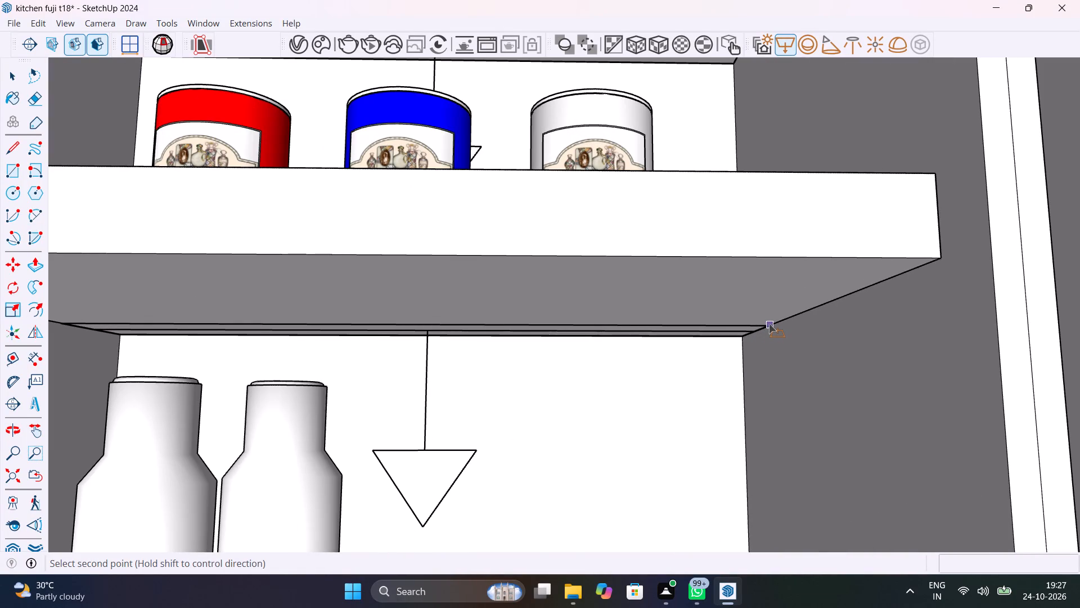
Add a narrow full-width rectangle light along the back underside of the shelf above the lidded jar in the bottom compartment.
scroll(704, 379, "down", 16)
middle_click_drag(709, 406, 546, 351)
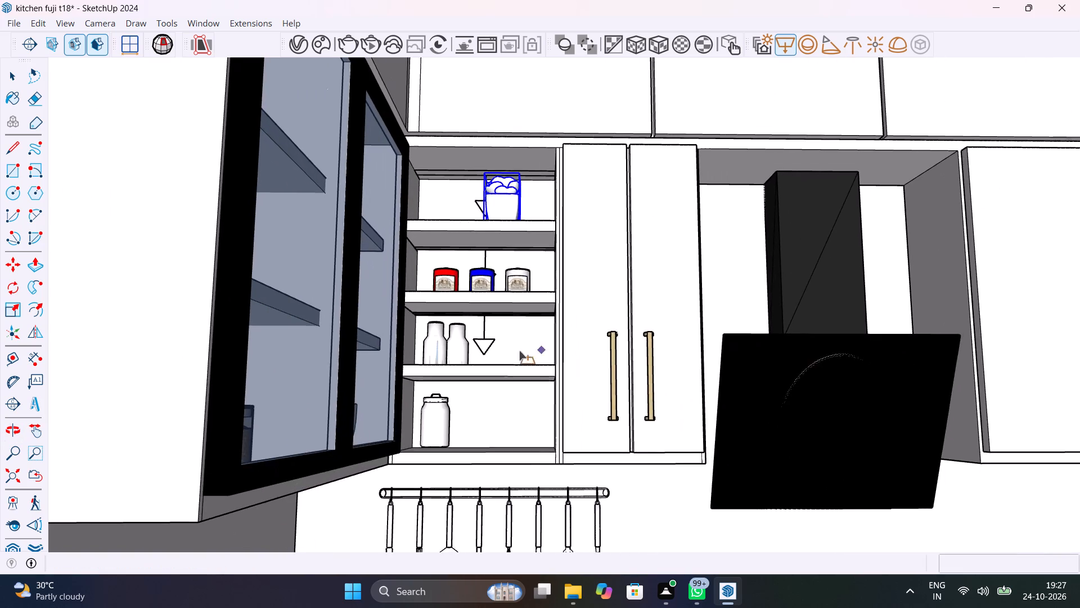
scroll(457, 364, "up", 13)
left_click(350, 373)
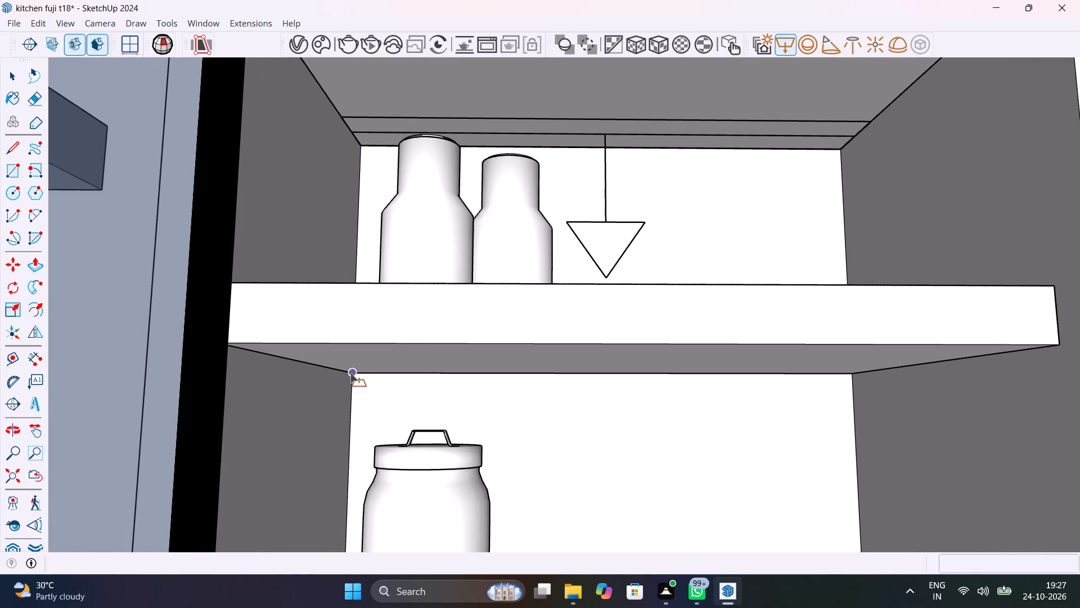
left_click(888, 368)
key("space")
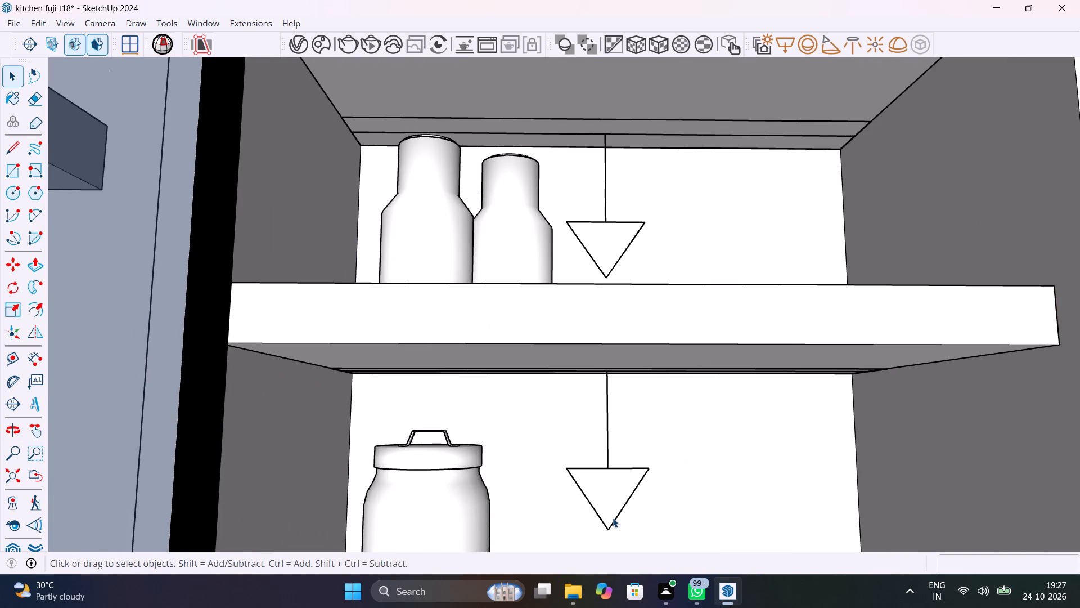
Scale the bottom compartment's rectangle light vertically to about 0.2, shortening its direction arrow above the lidded jar.
left_click(613, 518)
left_click(608, 527)
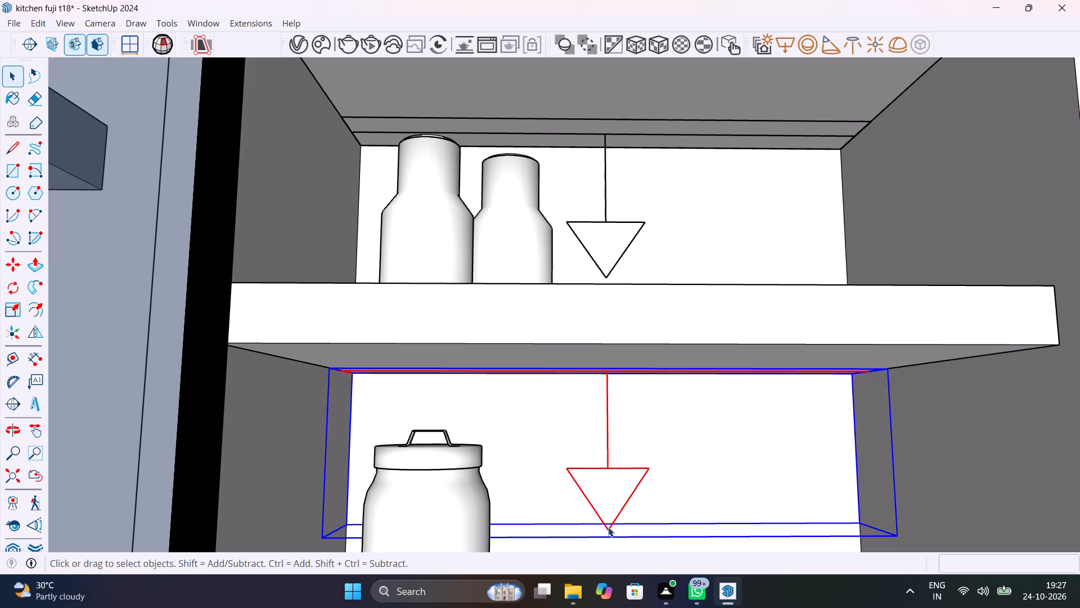
key("s")
left_click(606, 531)
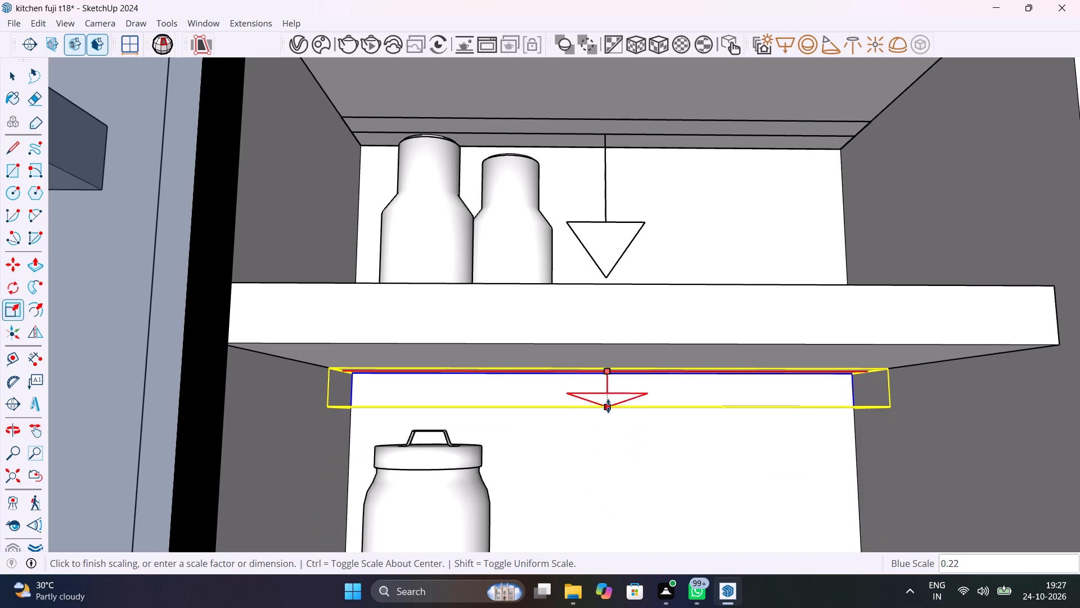
left_click(608, 400)
Scale the rectangle light above the two white bottles down vertically so its arrow sits close under the shelf.
scroll(632, 414, "down", 3)
middle_click_drag(634, 409, 615, 572, "shift")
scroll(587, 455, "up", 4)
key("space")
left_click(616, 469)
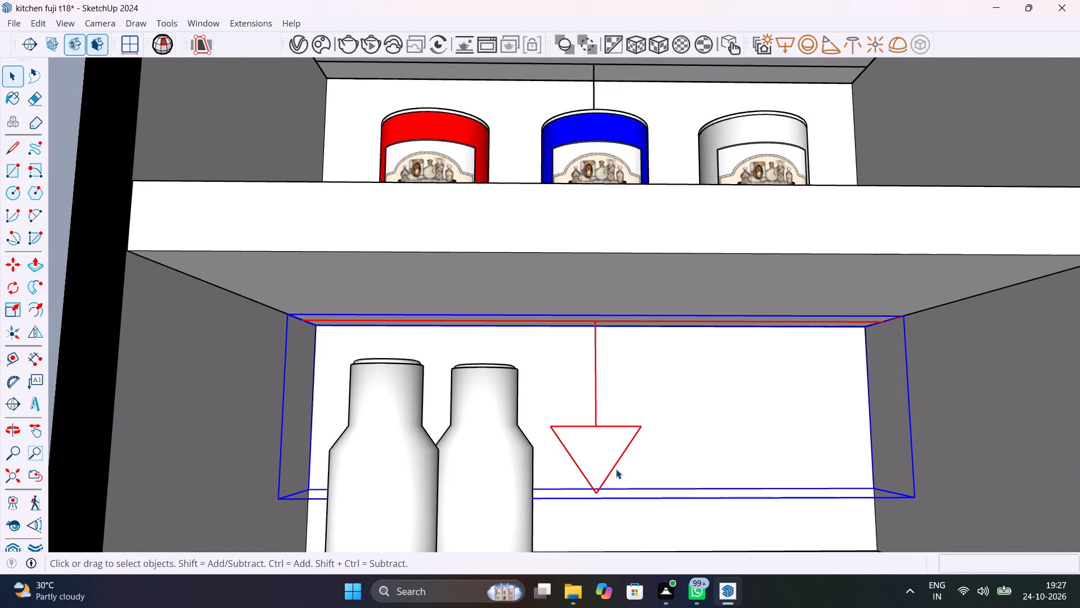
key("s")
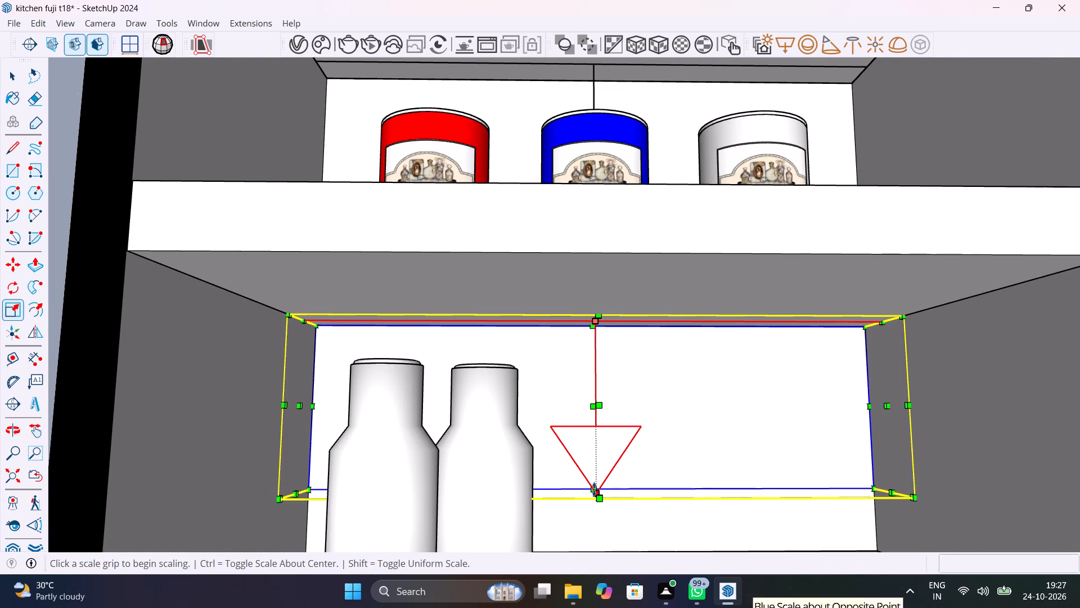
left_click(594, 489)
left_click(588, 356)
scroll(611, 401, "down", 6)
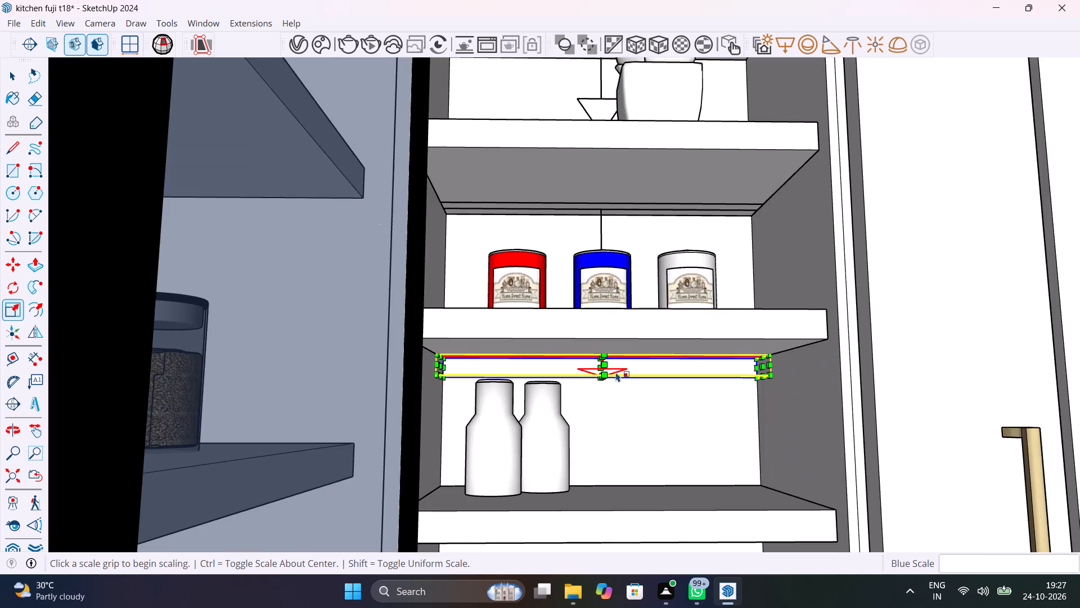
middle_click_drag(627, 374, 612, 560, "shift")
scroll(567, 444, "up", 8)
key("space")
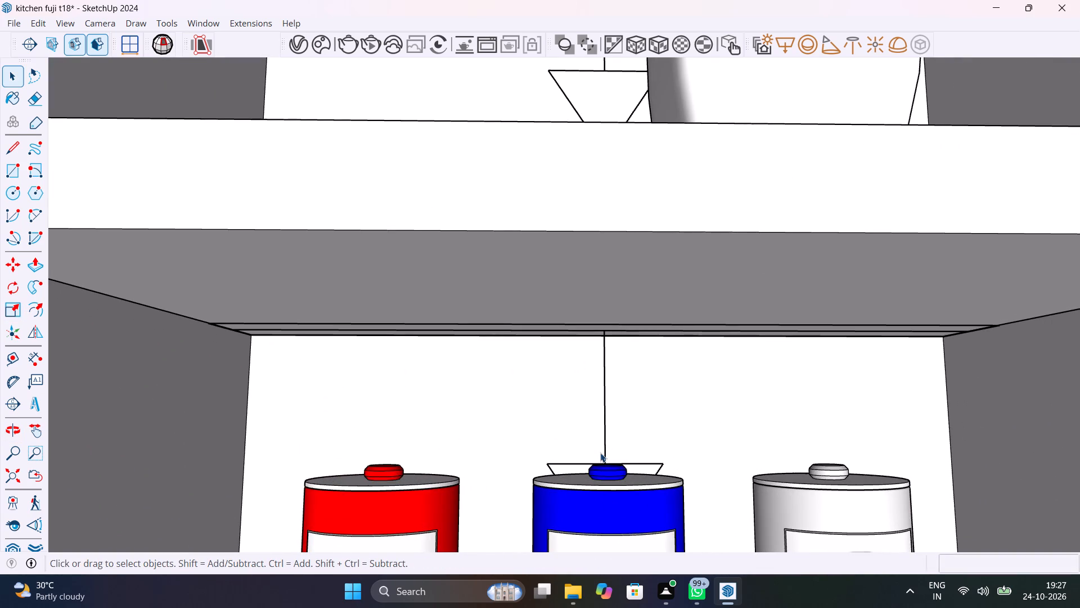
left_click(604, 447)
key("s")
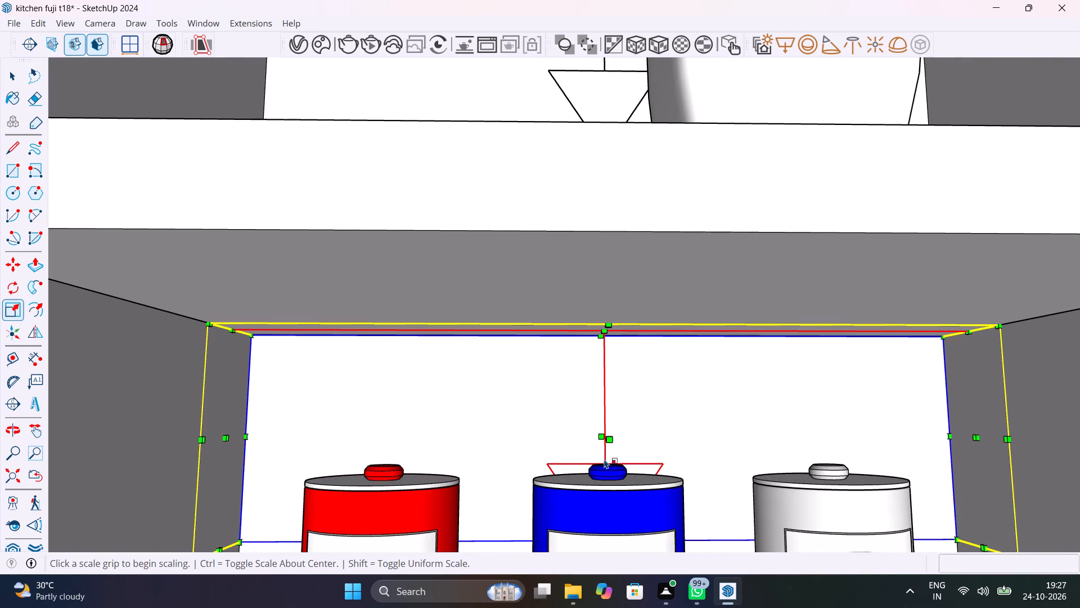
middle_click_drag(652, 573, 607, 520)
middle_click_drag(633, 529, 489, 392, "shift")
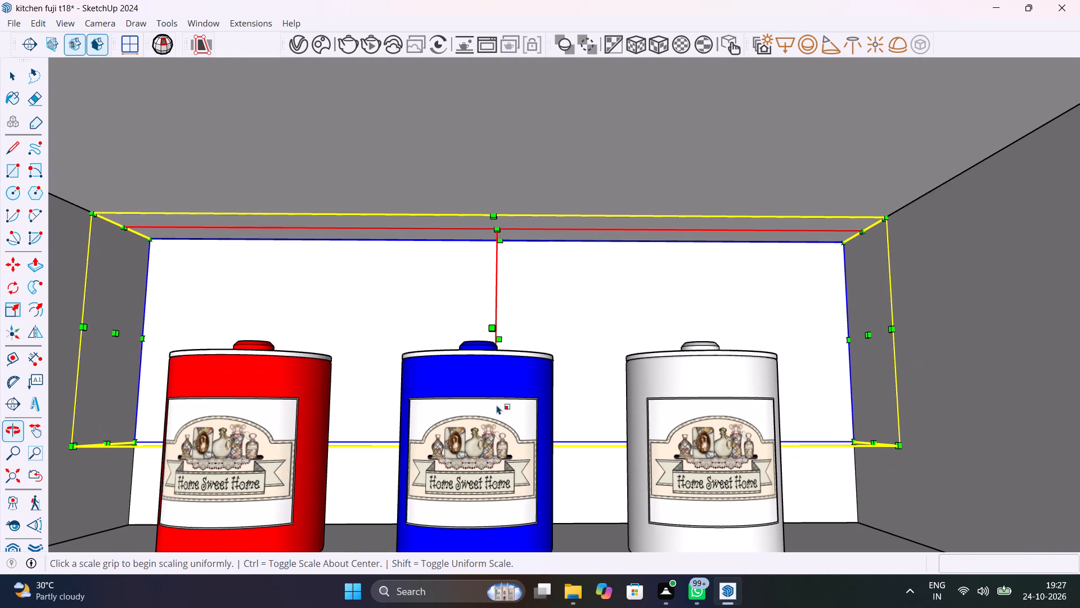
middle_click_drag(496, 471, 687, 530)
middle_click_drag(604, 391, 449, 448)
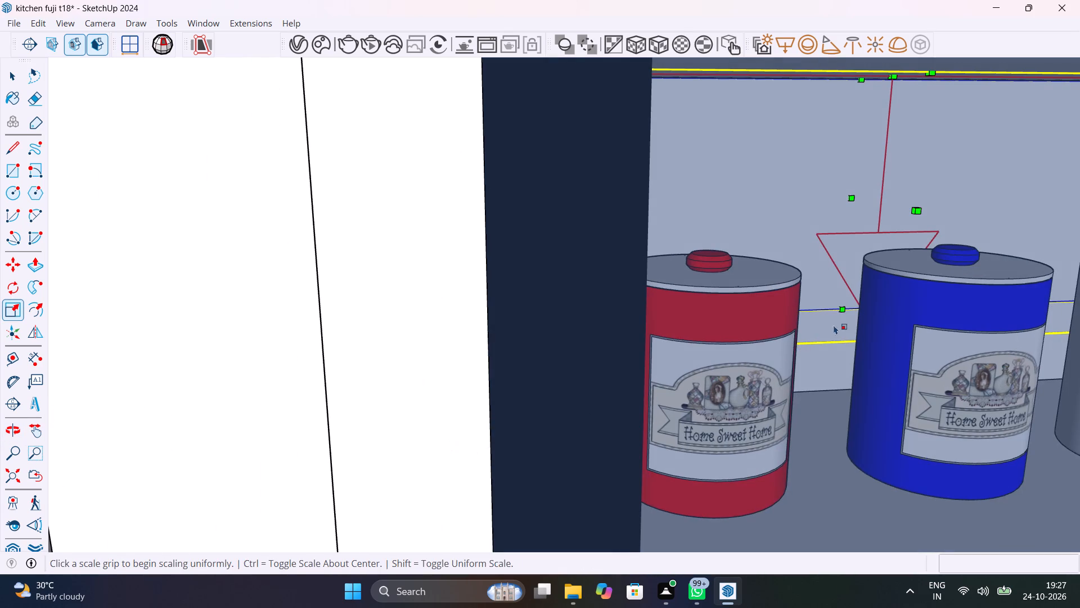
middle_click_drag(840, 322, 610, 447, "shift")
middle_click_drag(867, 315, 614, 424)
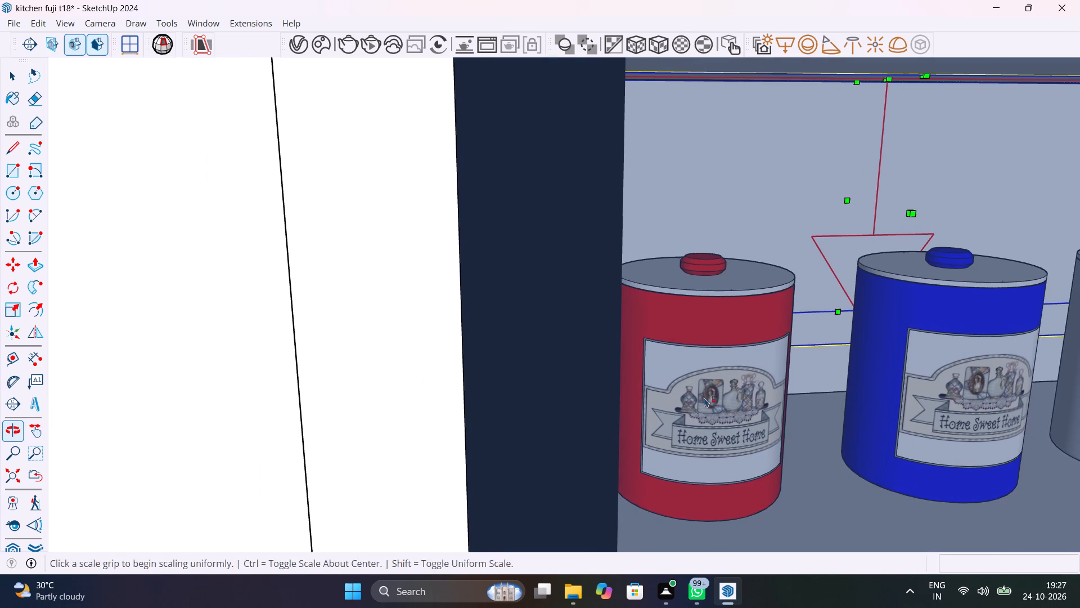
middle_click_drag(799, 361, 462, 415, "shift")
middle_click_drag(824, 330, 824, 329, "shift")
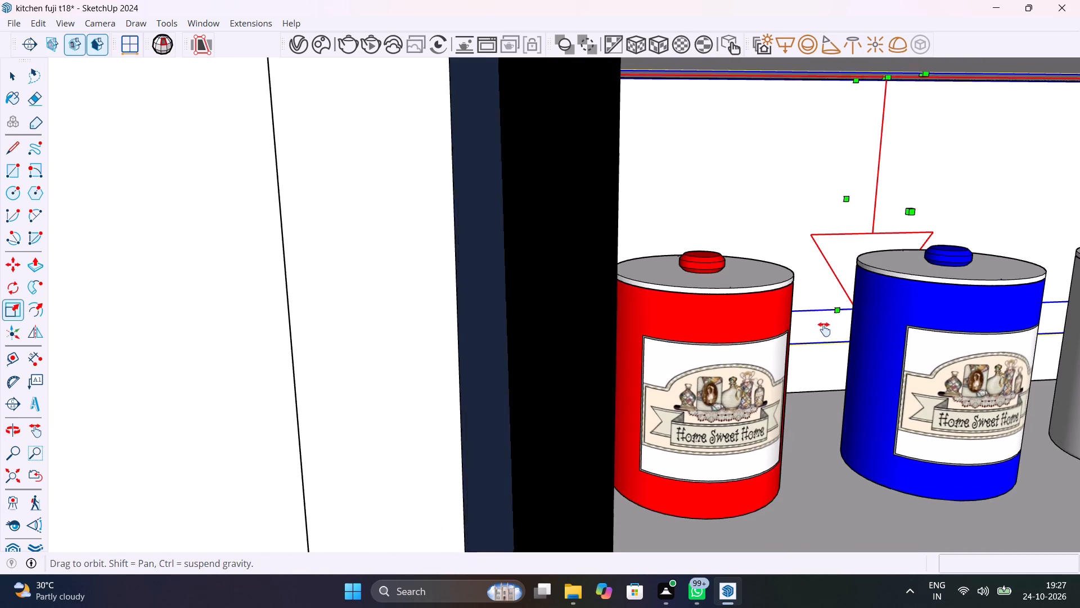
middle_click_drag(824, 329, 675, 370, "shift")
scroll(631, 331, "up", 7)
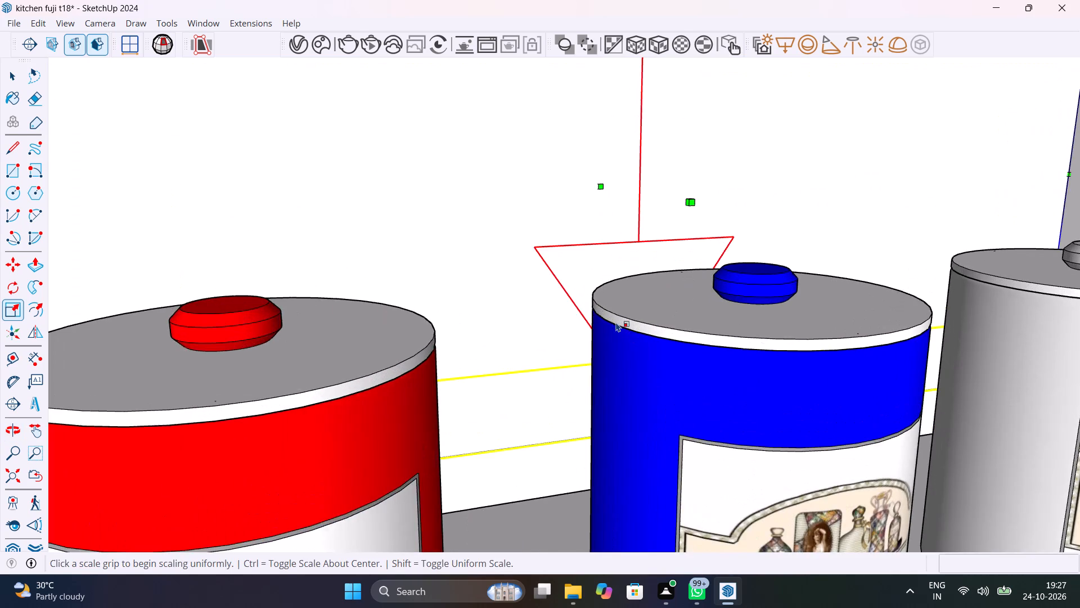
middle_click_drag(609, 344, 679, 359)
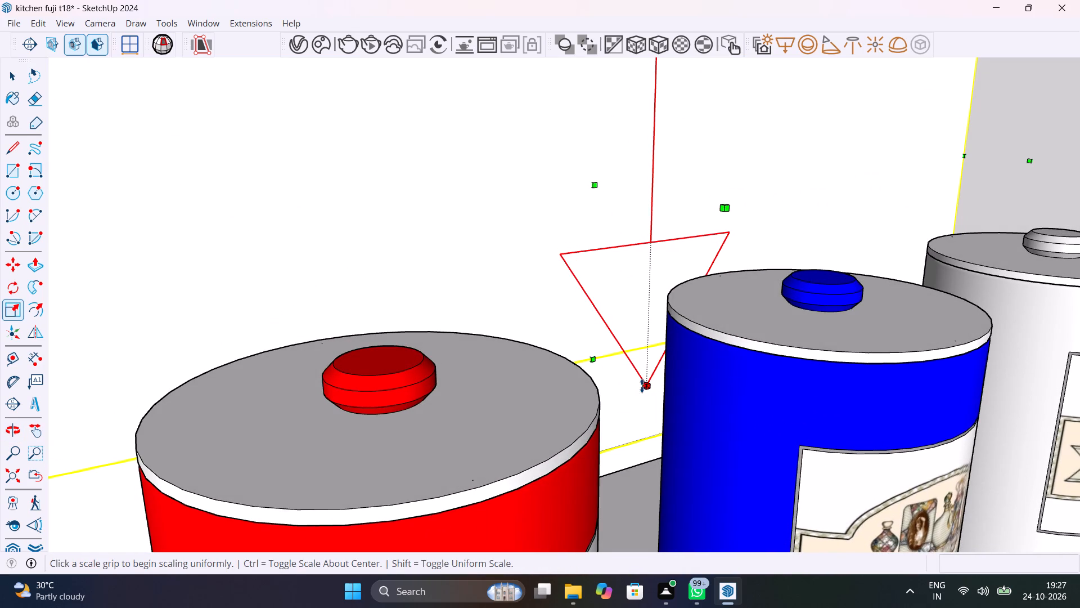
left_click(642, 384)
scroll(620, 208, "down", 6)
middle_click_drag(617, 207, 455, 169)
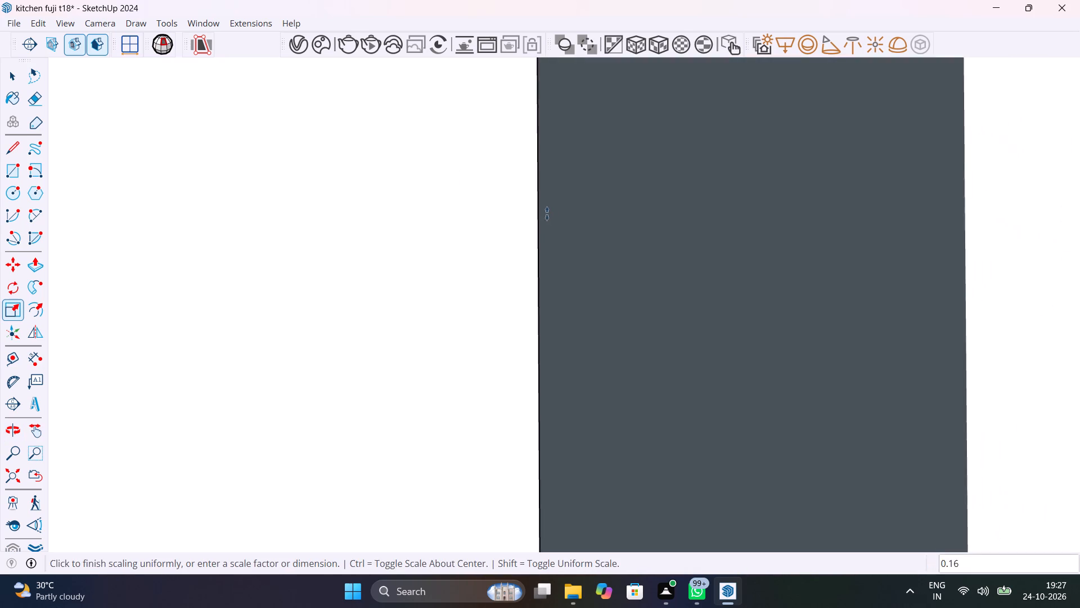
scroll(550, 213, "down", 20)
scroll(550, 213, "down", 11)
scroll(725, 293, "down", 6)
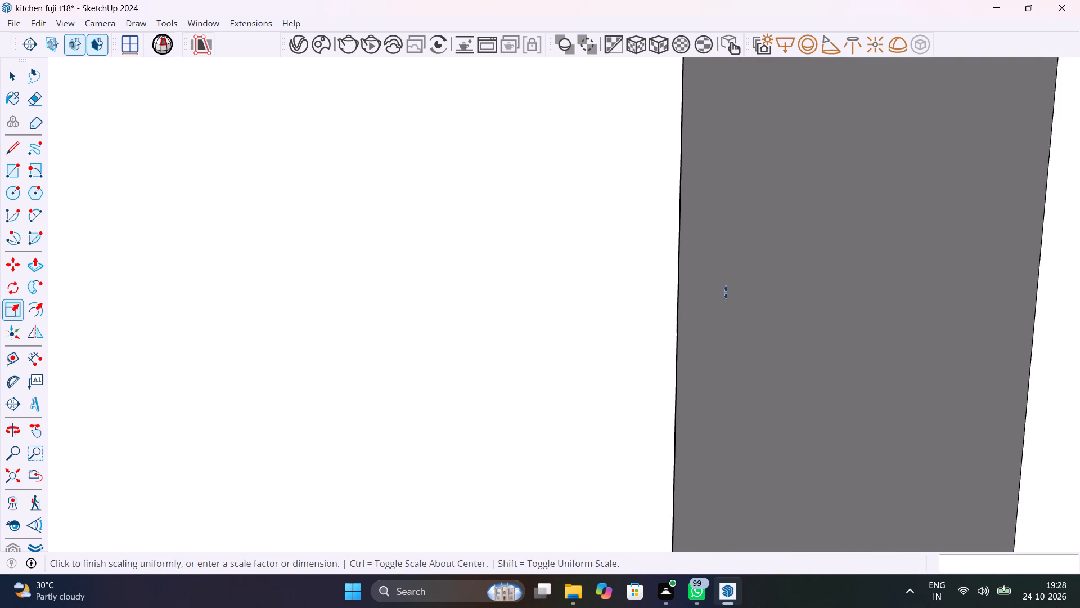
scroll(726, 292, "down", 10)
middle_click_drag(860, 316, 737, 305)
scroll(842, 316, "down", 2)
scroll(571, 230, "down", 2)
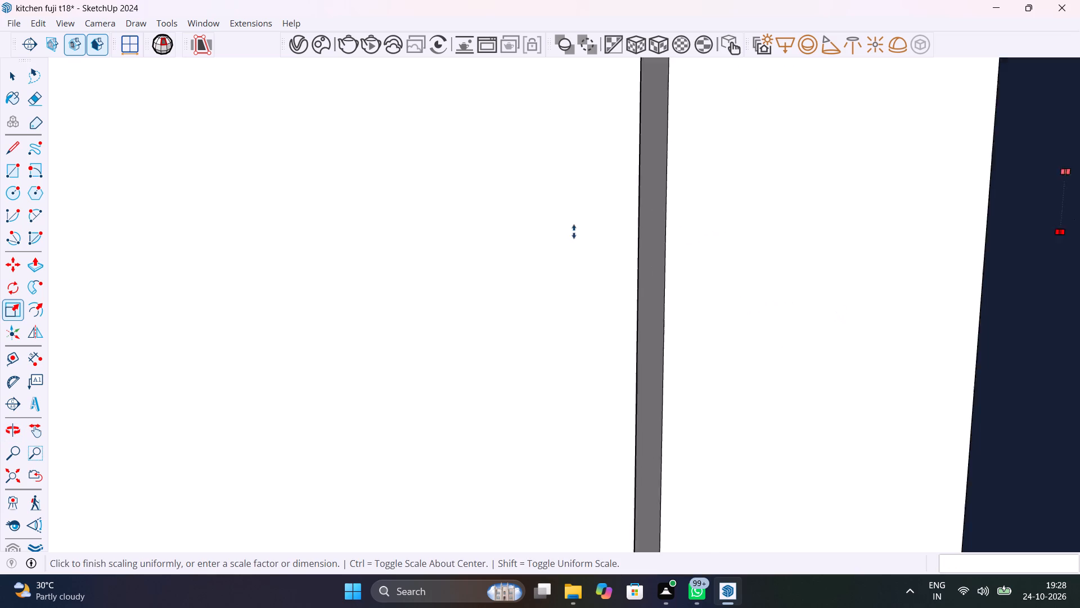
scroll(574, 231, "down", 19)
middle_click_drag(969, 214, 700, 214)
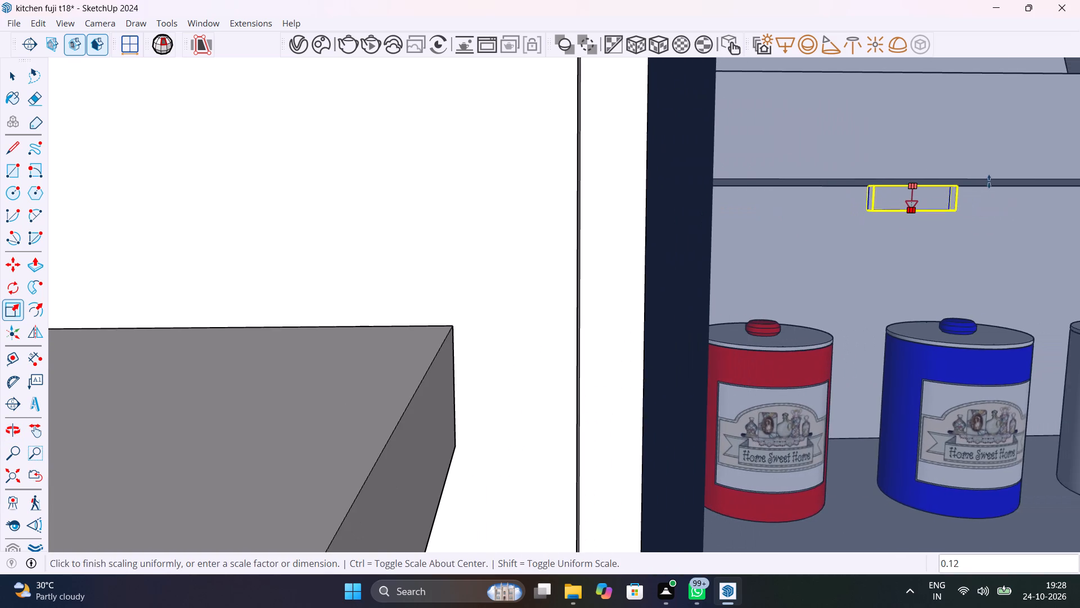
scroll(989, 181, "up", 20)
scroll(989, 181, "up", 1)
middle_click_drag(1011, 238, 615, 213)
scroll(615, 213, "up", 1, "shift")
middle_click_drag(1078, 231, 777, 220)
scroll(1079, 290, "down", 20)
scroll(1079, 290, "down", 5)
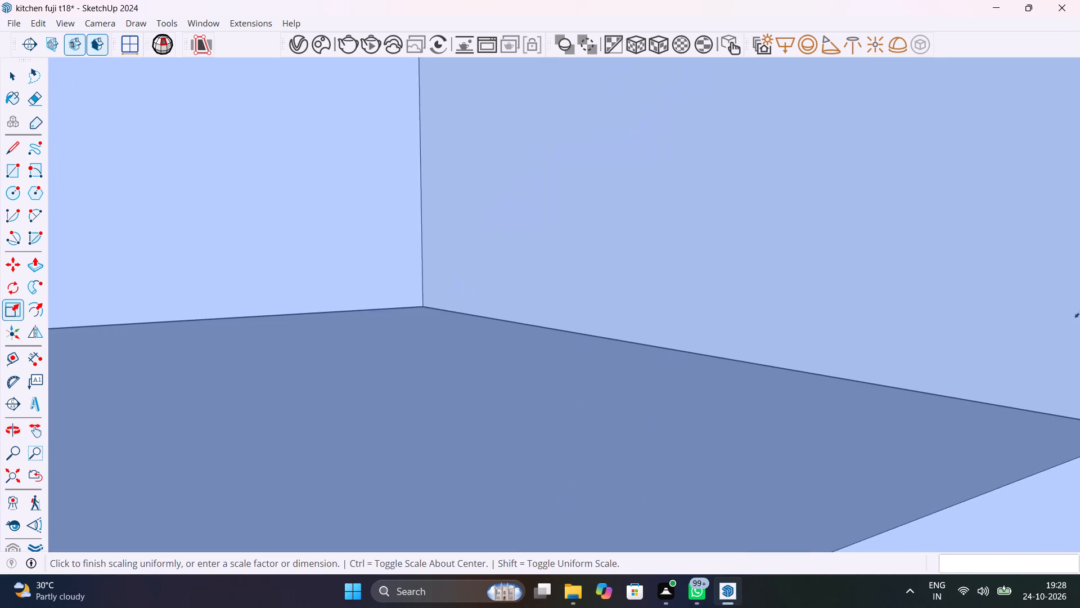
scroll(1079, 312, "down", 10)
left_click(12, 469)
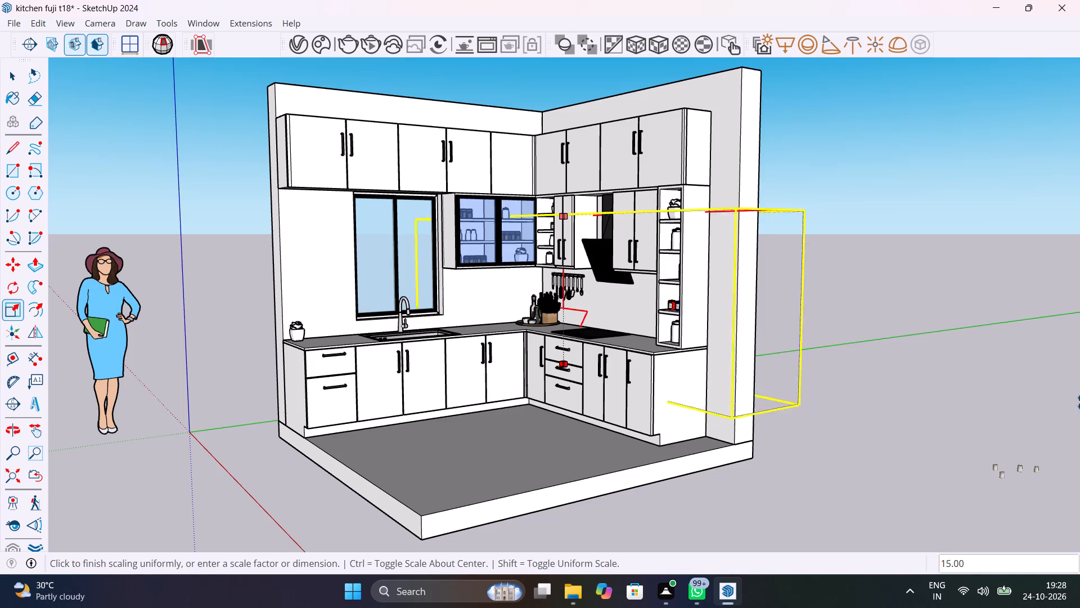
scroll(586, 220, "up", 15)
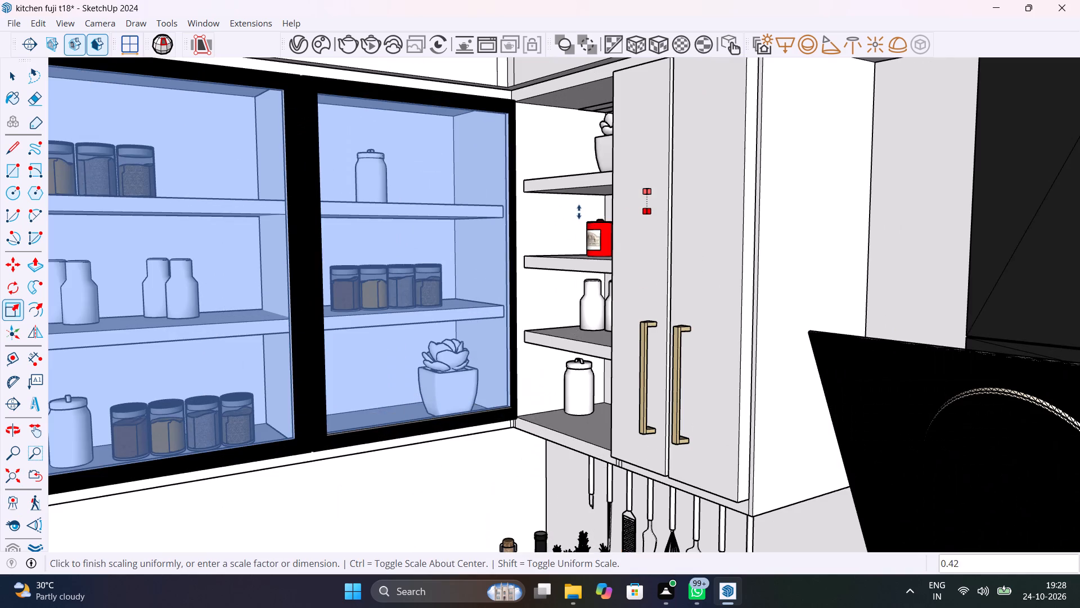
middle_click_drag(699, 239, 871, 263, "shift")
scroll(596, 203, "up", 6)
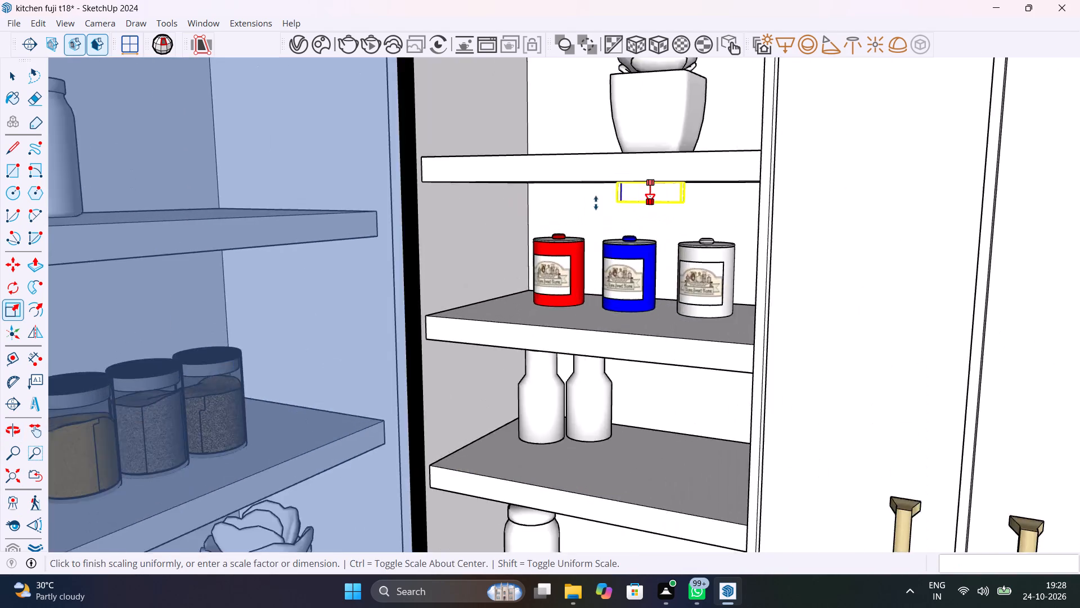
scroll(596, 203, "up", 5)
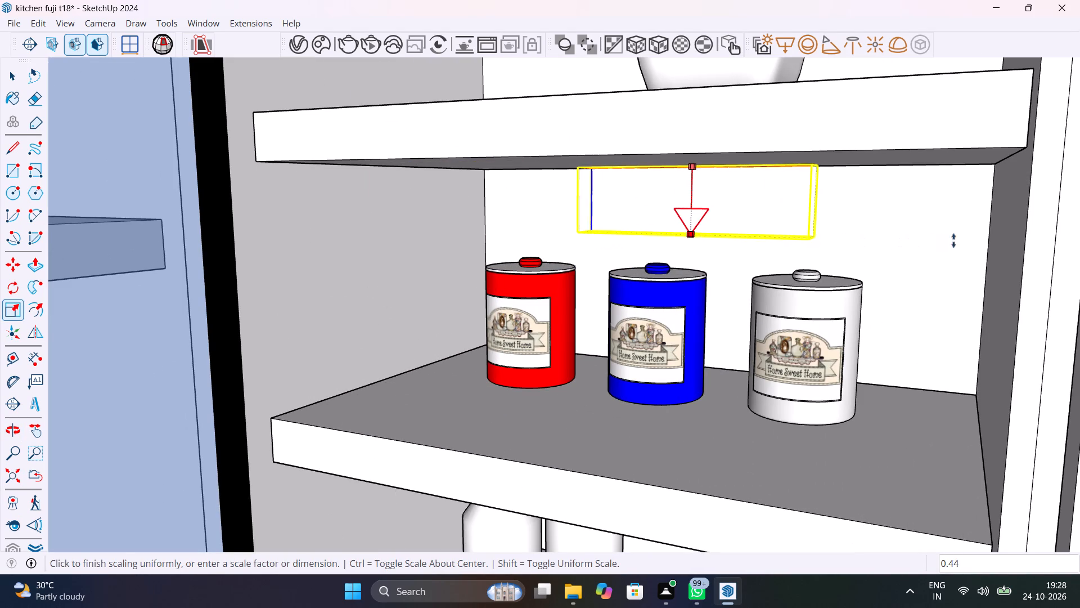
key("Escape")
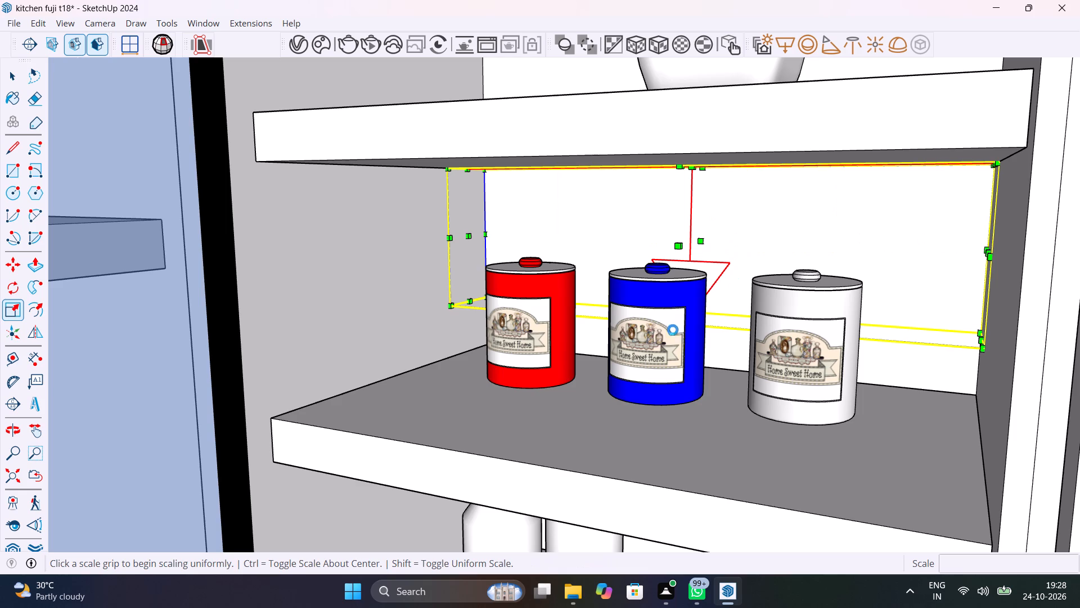
Move the group of three canisters forward on its shelf, toward the front edge, clearing the light's direction arrow.
key("space")
left_click(673, 348)
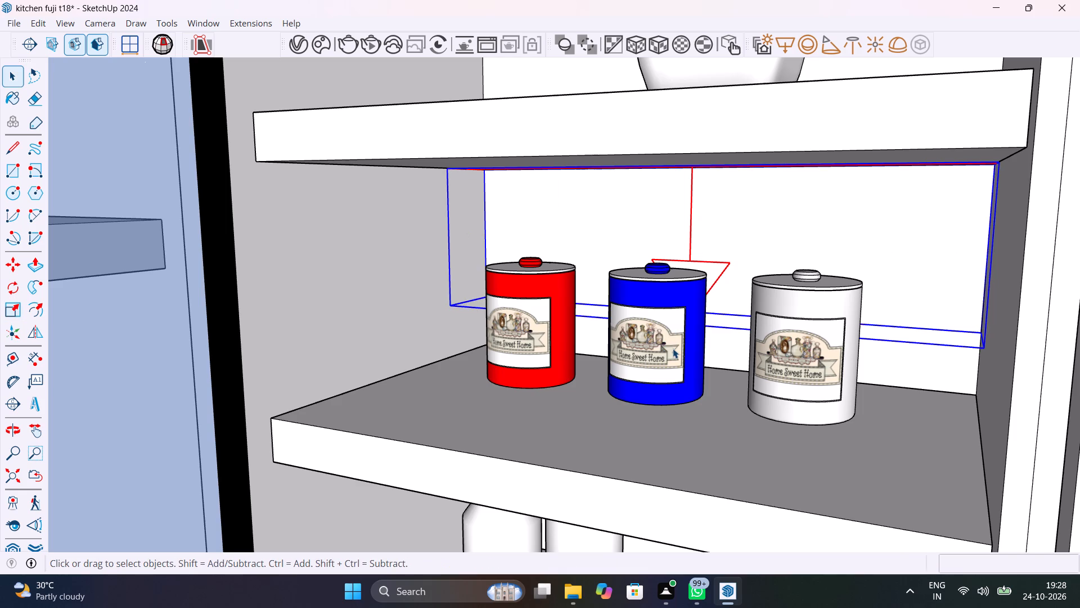
key("m")
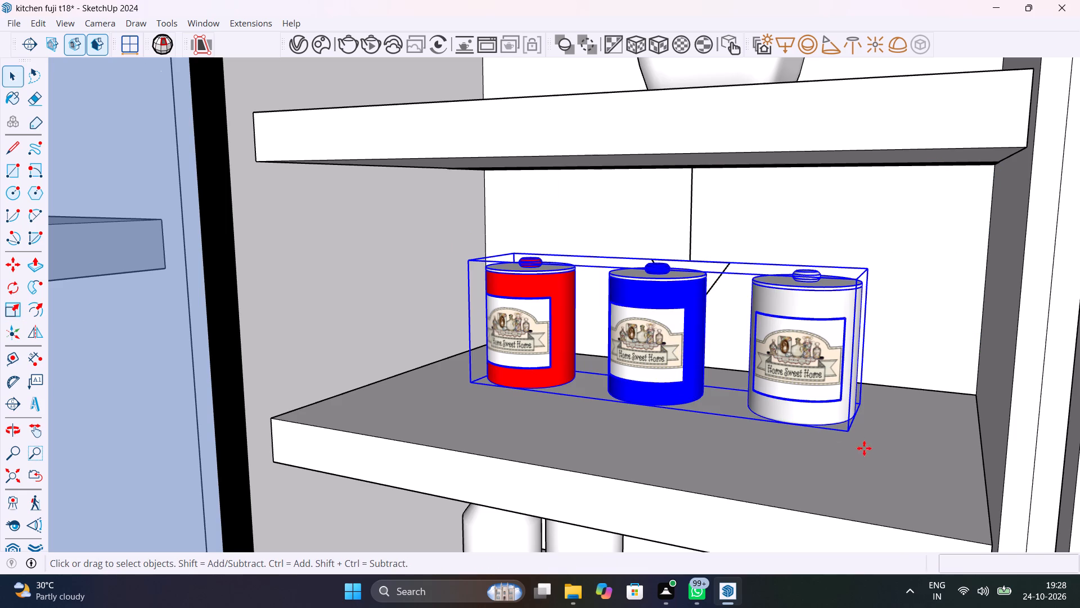
left_click(844, 433)
left_click(821, 493)
Scale the rectangle light above the three canisters vertically to about 0.2 so its arrow sits close under the shelf.
key("space")
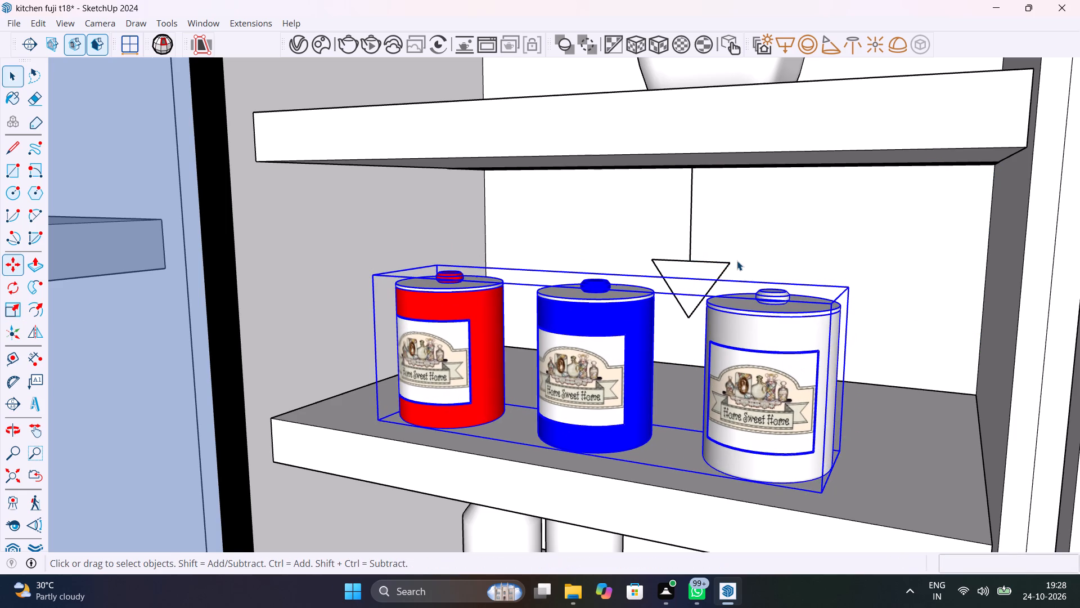
left_click(722, 270)
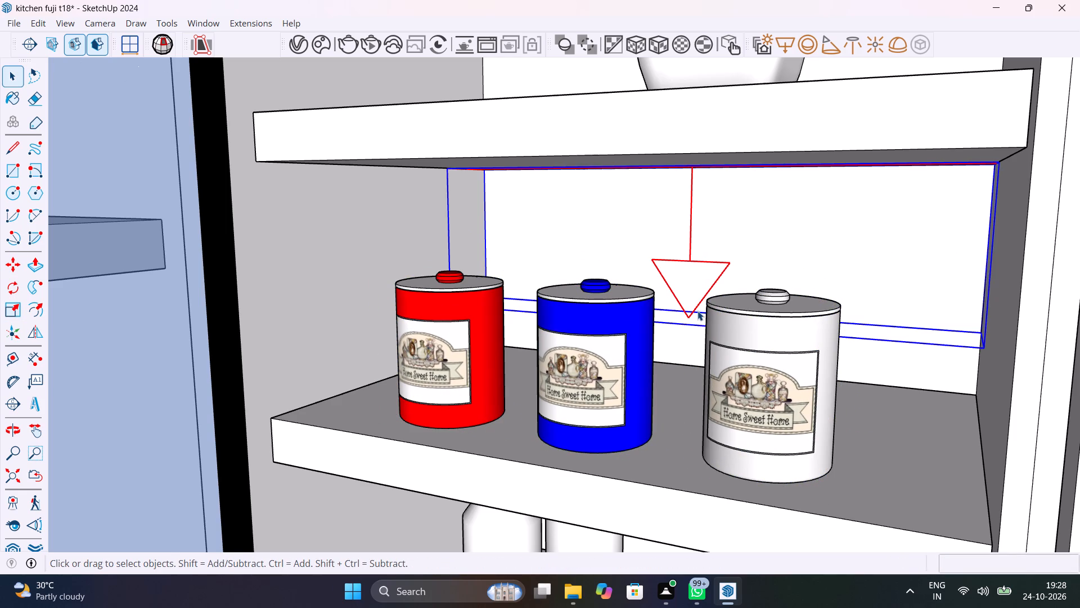
key("s")
left_click(689, 316)
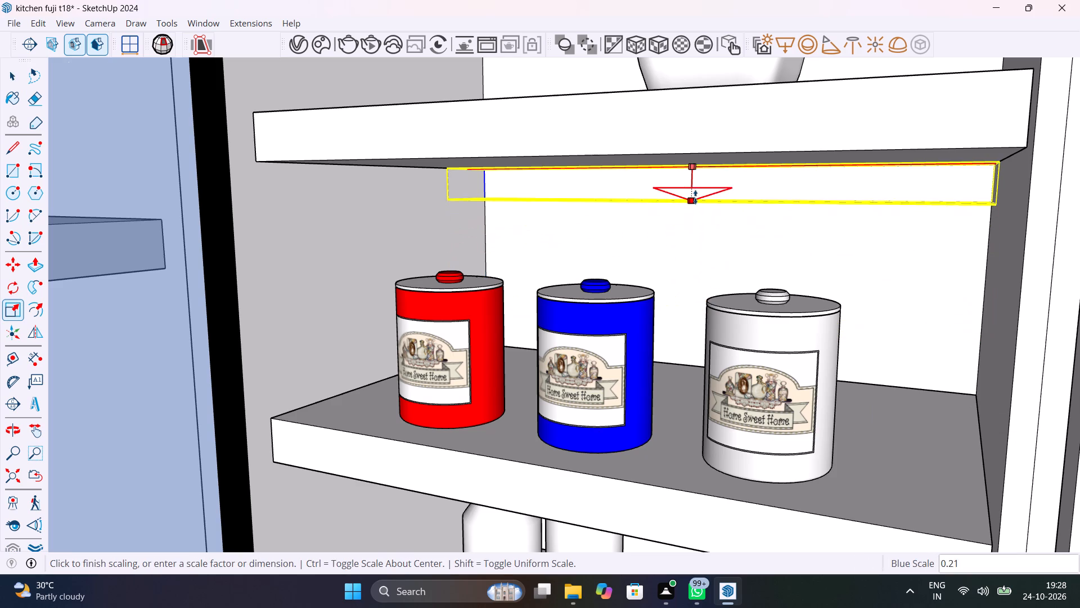
left_click(695, 195)
Scale the rectangle light above the potted succulent down vertically so its arrow sits close under the top panel, and clear the selection.
scroll(792, 376, "down", 2)
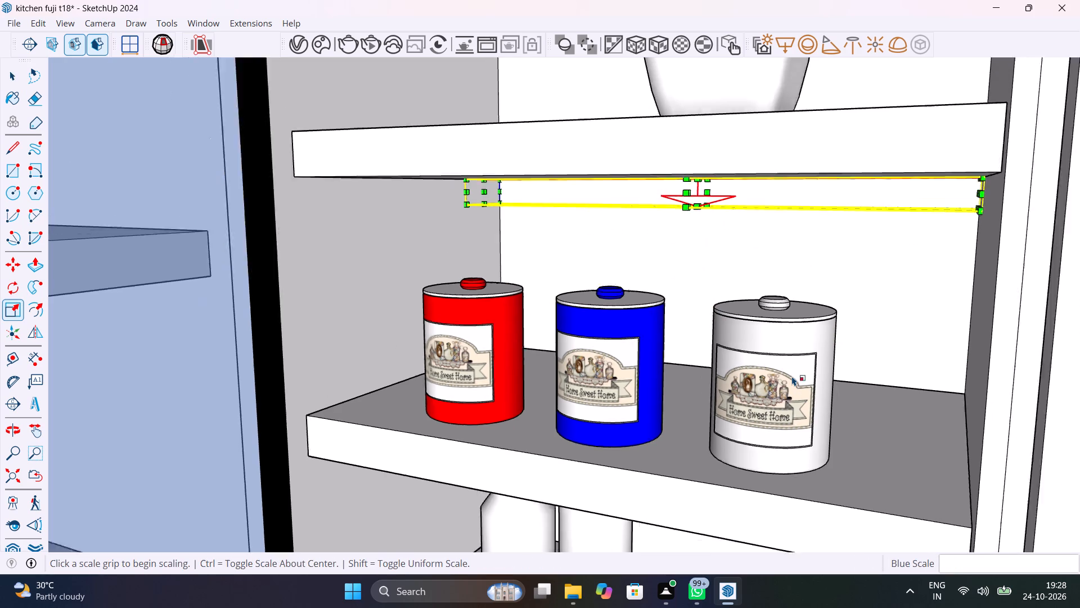
scroll(792, 376, "down", 11)
scroll(759, 175, "up", 11)
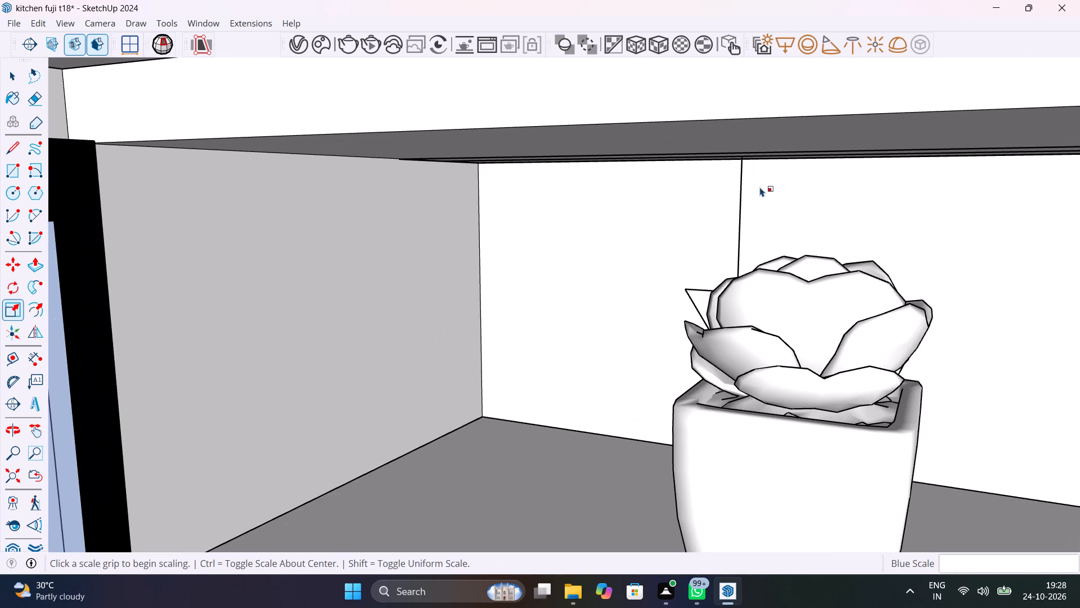
key("space")
key("space")
left_click(738, 211)
middle_click_drag(693, 292, 819, 288)
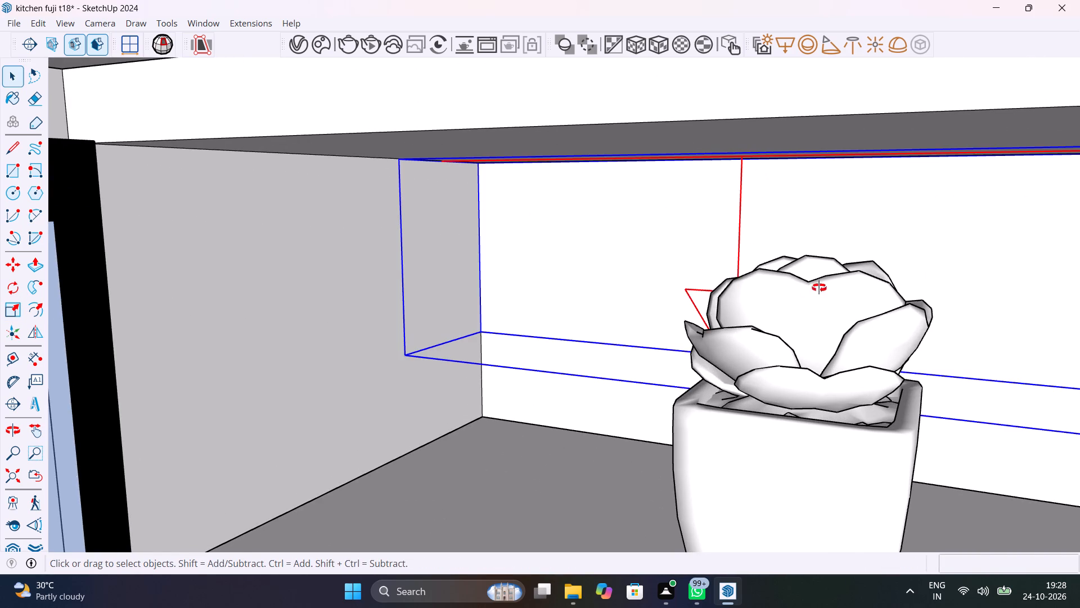
middle_click_drag(819, 288, 821, 288)
key("s")
left_click(734, 356)
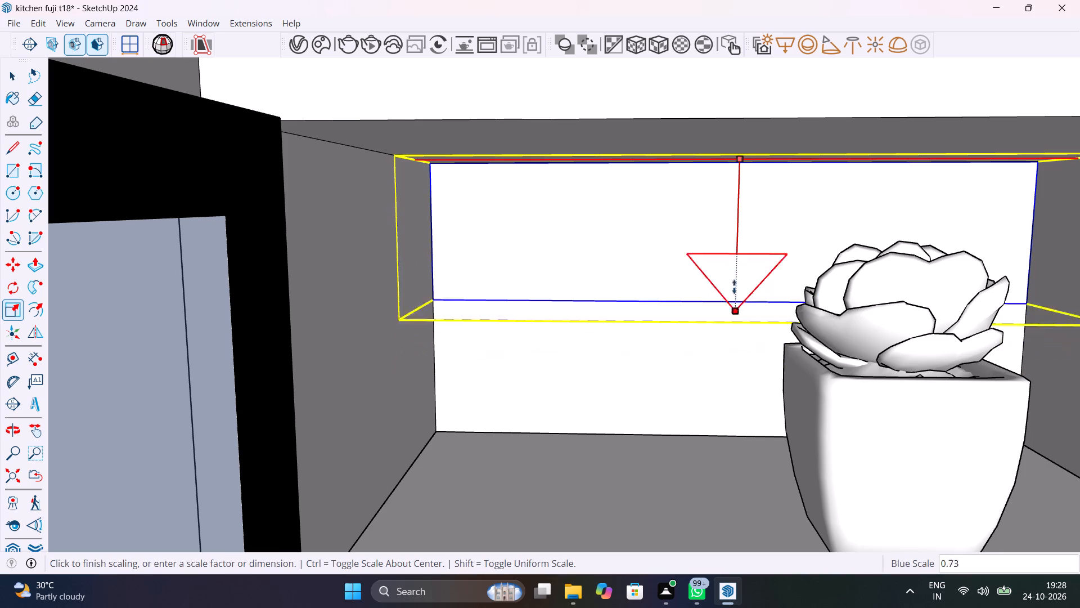
left_click(745, 194)
scroll(728, 261, "down", 6)
middle_click_drag(753, 303, 628, 301)
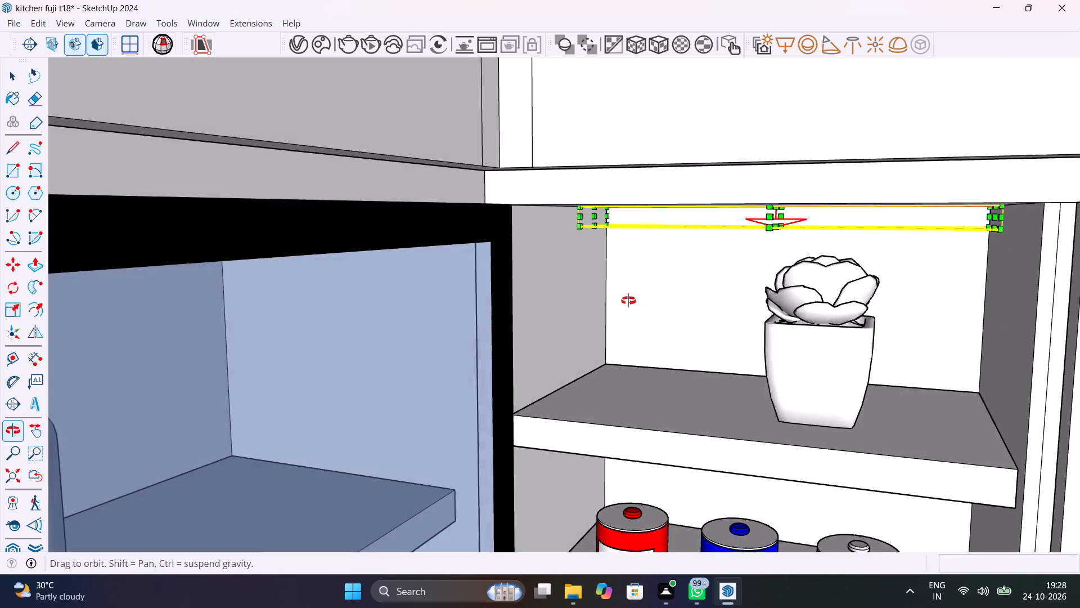
middle_click_drag(628, 301, 623, 301)
scroll(623, 302, "down", 20)
scroll(623, 302, "down", 5)
key("space")
left_click(930, 356)
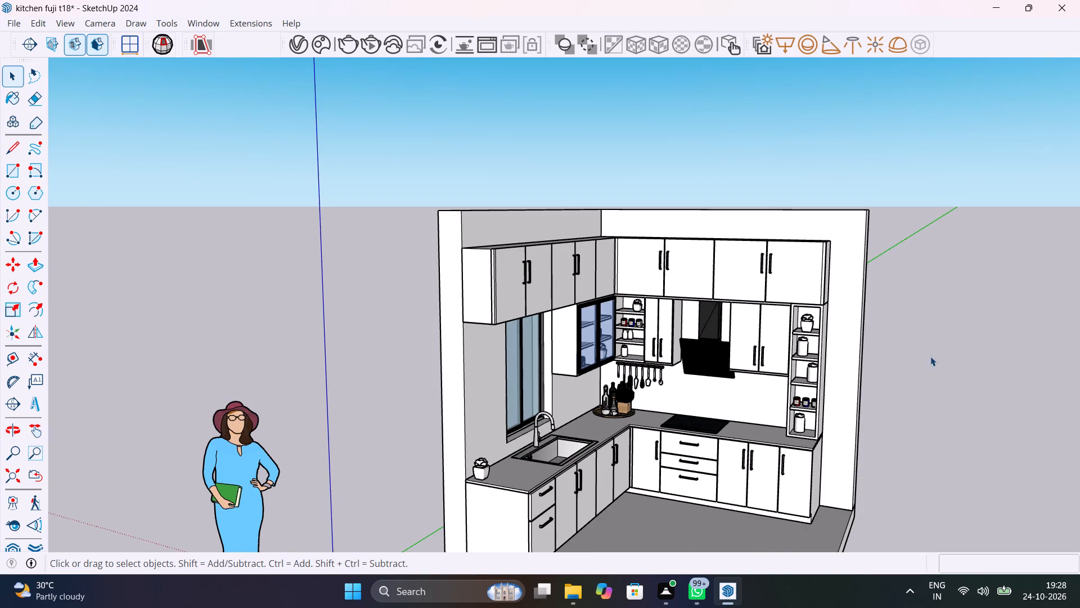
Hide the black-framed glass door group of the wall cabinet beside the window.
middle_click_drag(930, 356, 816, 299)
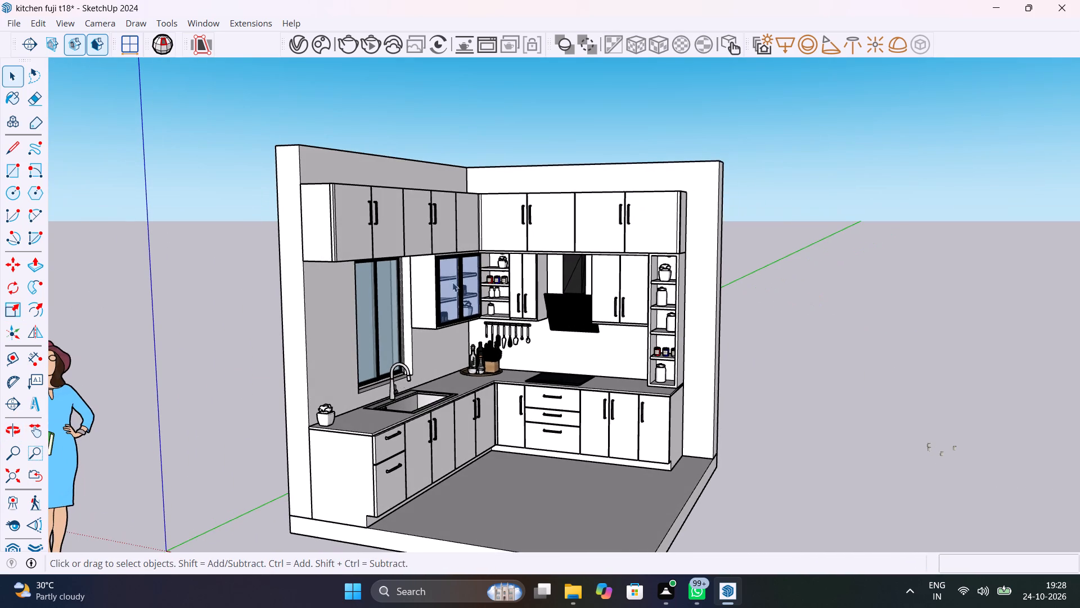
scroll(420, 252, "up", 9)
middle_click_drag(505, 289, 288, 267)
scroll(503, 289, "up", 5)
left_click(476, 314)
right_click(477, 314)
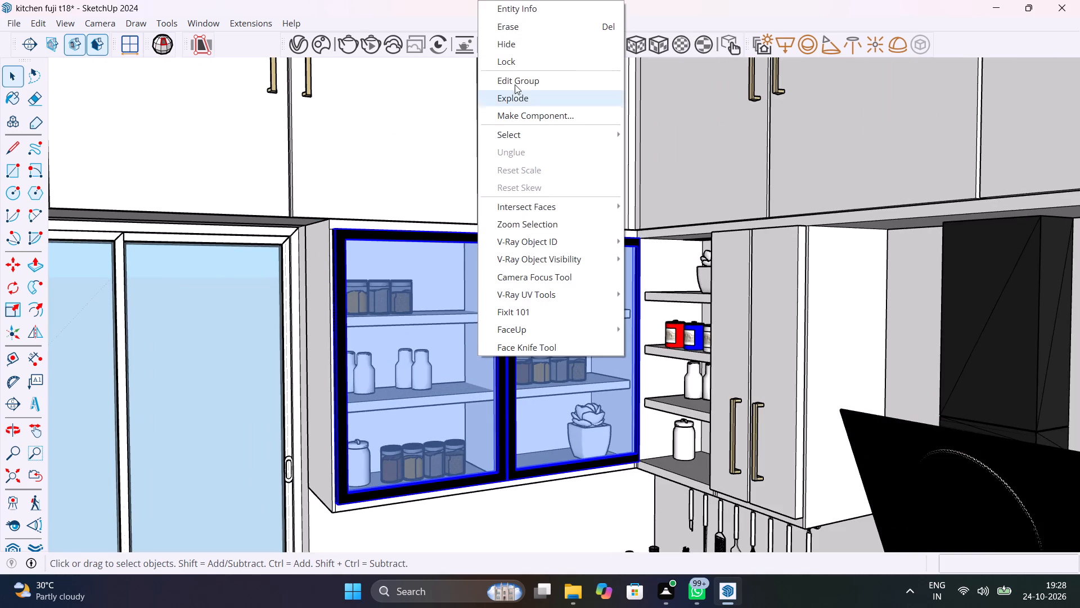
left_click(520, 42)
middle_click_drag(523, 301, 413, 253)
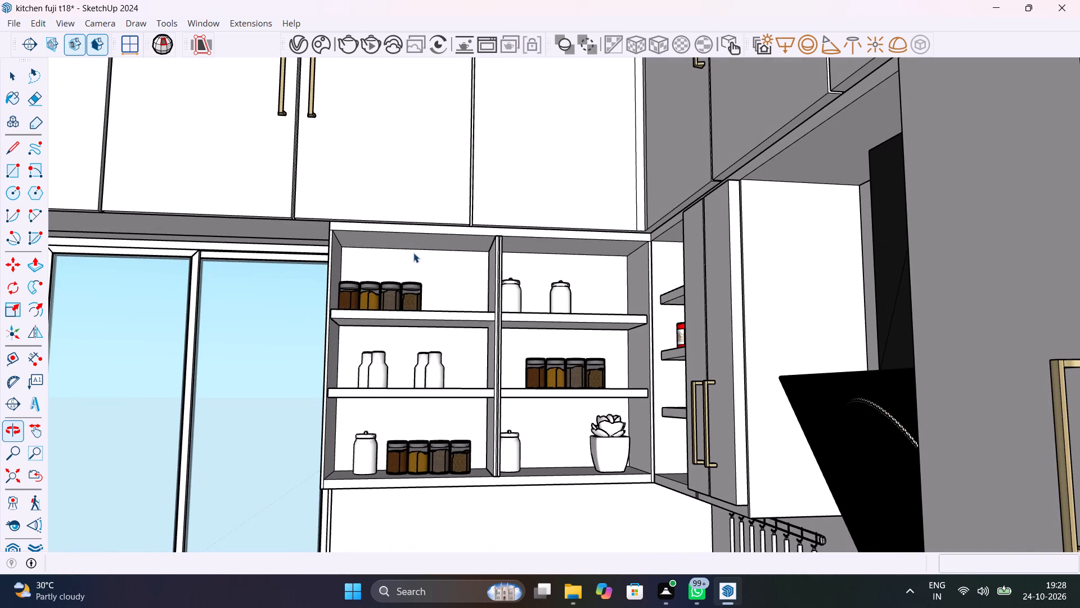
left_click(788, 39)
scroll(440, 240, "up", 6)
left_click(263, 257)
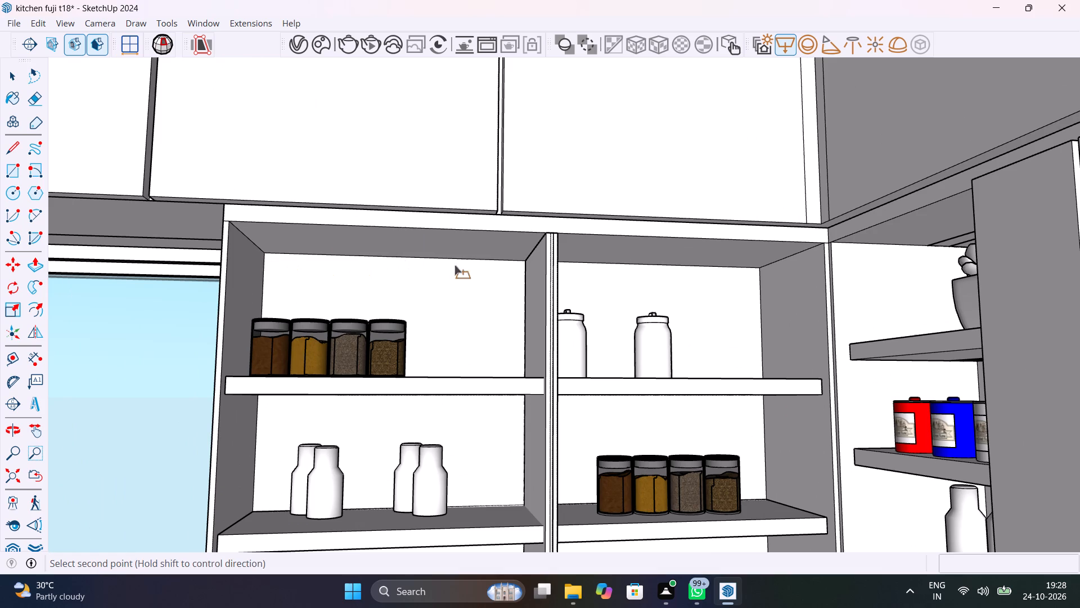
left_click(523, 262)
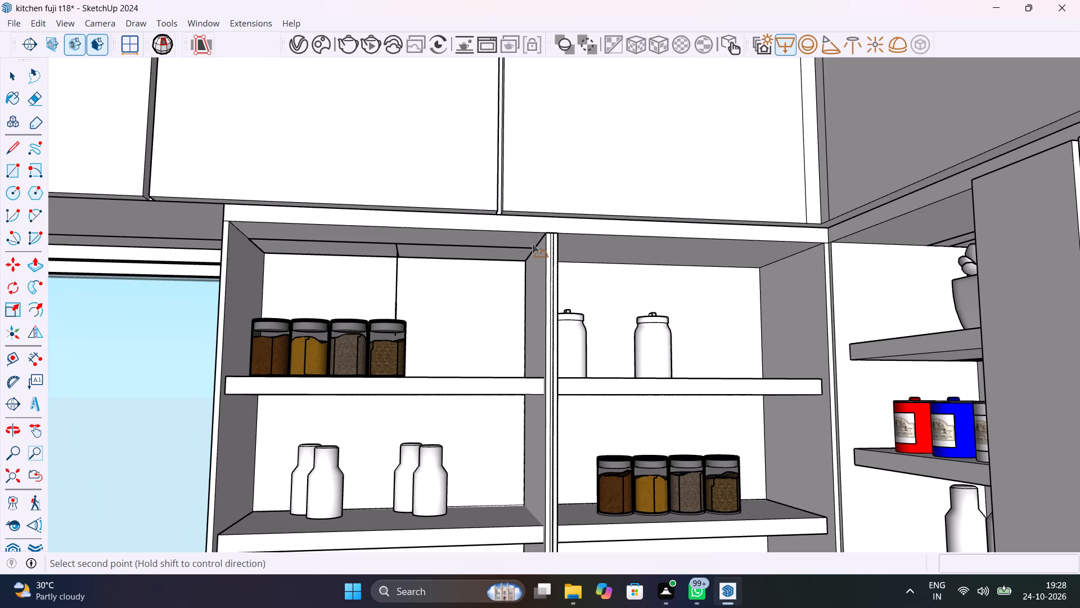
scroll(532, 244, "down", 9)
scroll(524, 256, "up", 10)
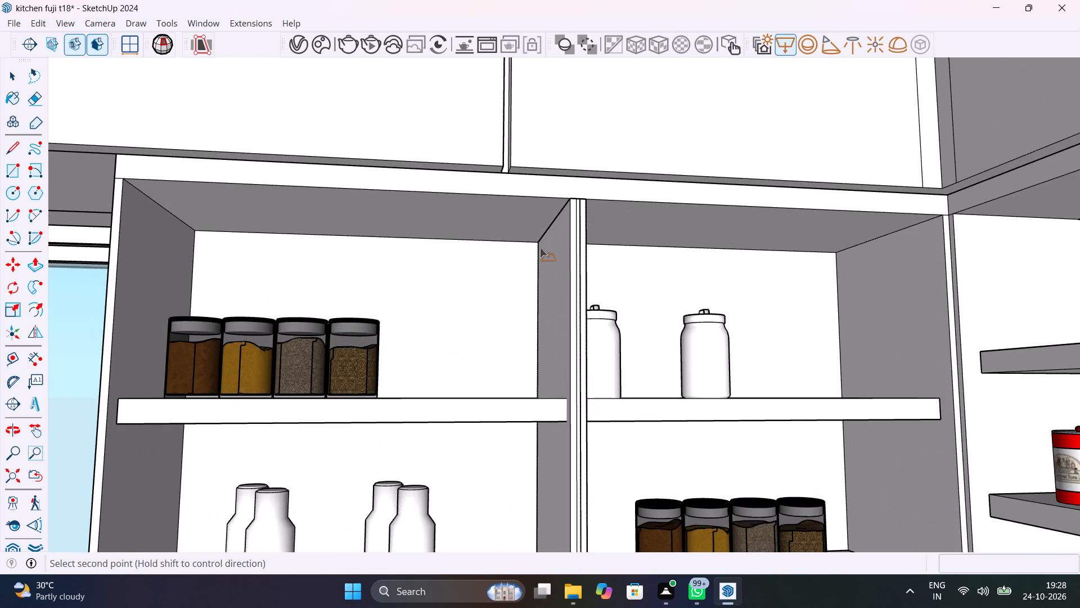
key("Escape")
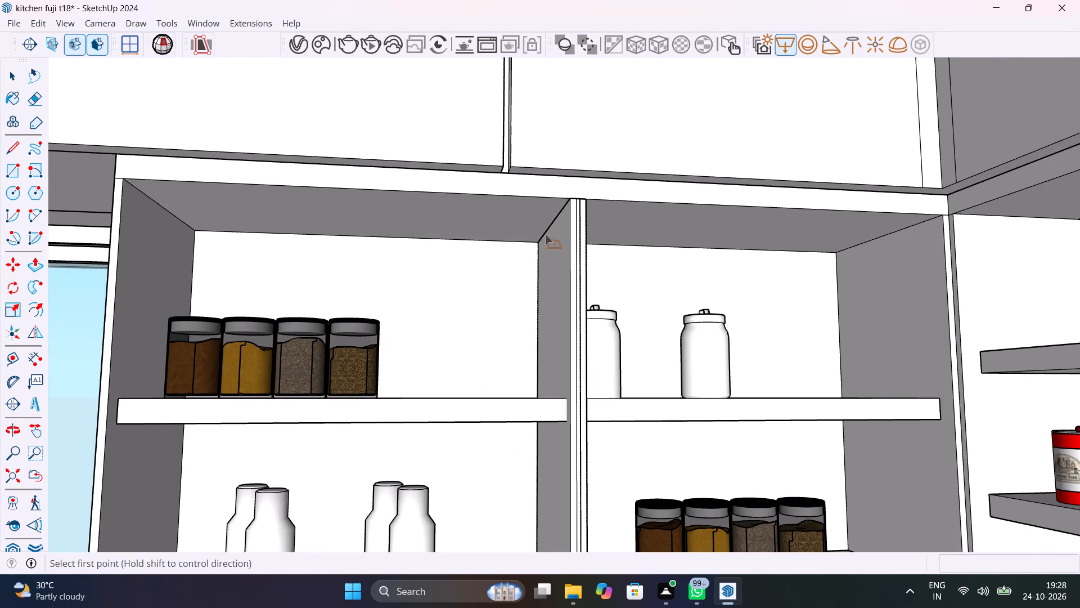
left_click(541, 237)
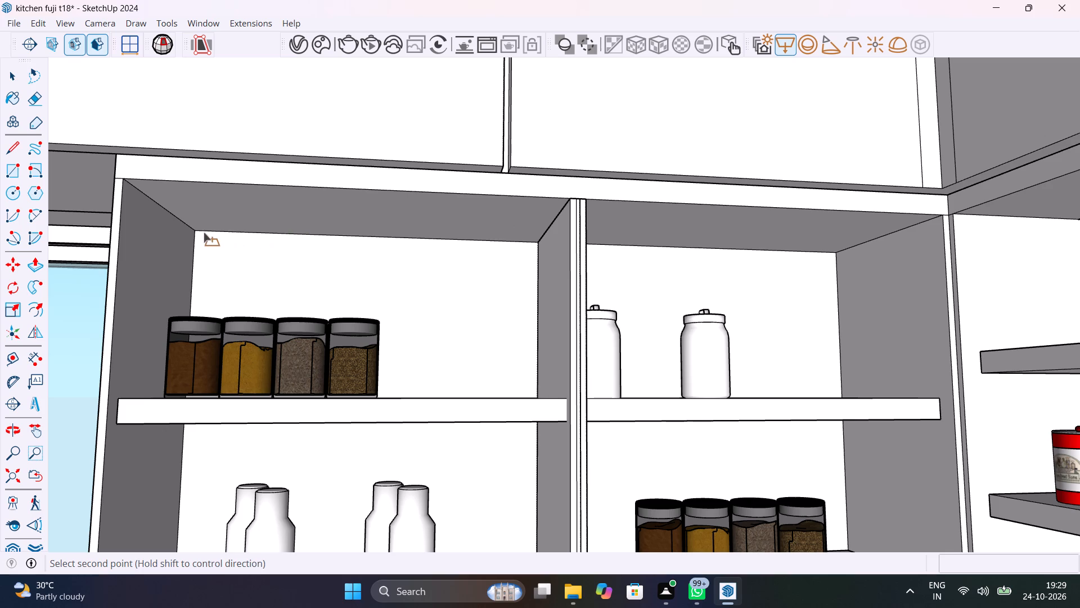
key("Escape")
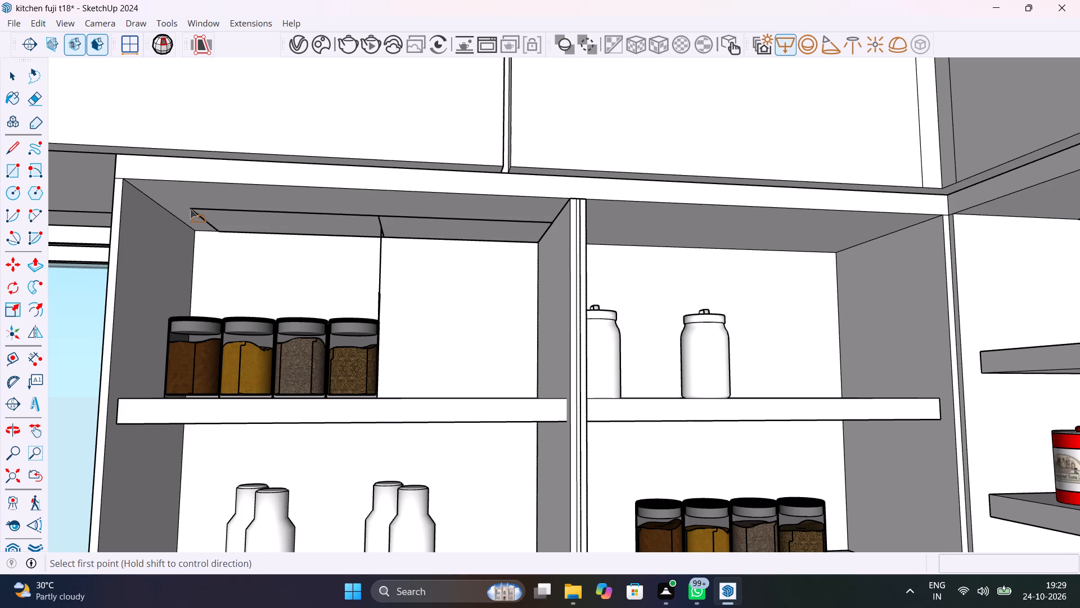
Draw a rectangle light across the back of the top panel's underside, in the wall cabinet's top compartment nearest the window.
left_click(192, 233)
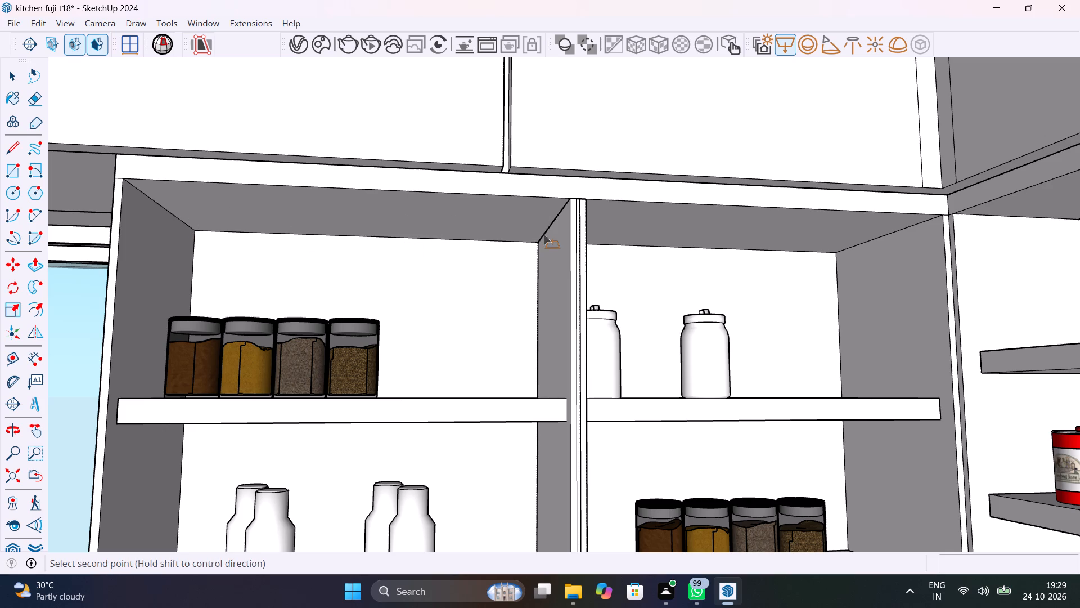
scroll(550, 225, "down", 9)
scroll(548, 228, "up", 13)
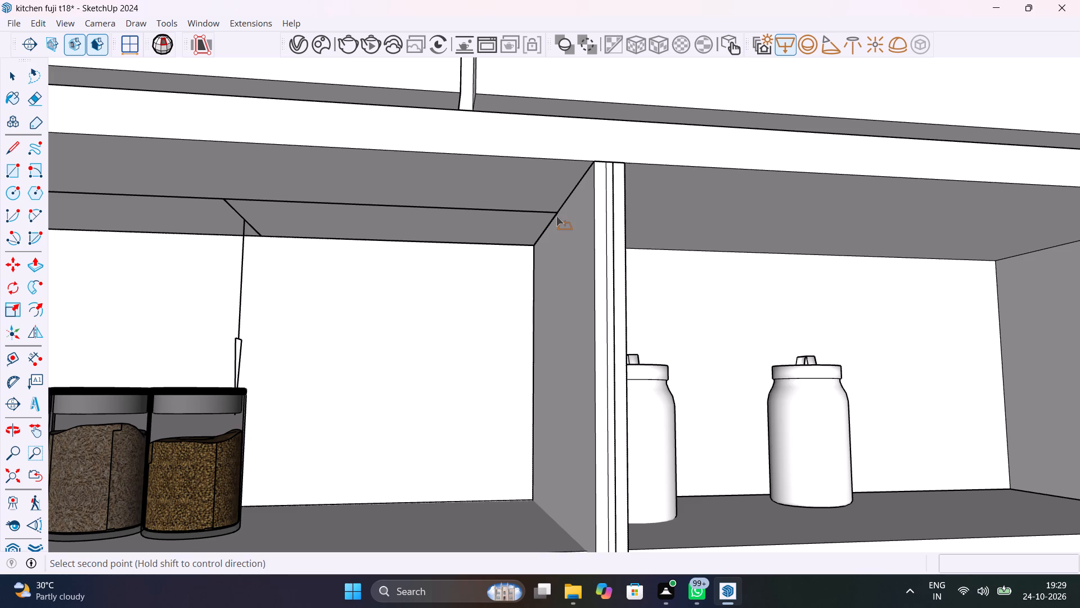
left_click(556, 216)
scroll(384, 277, "down", 9)
key("space")
Scale the rectangle light in the top compartment vertically to about 0.11 so its arrow sits close under the panel.
scroll(308, 307, "up", 4)
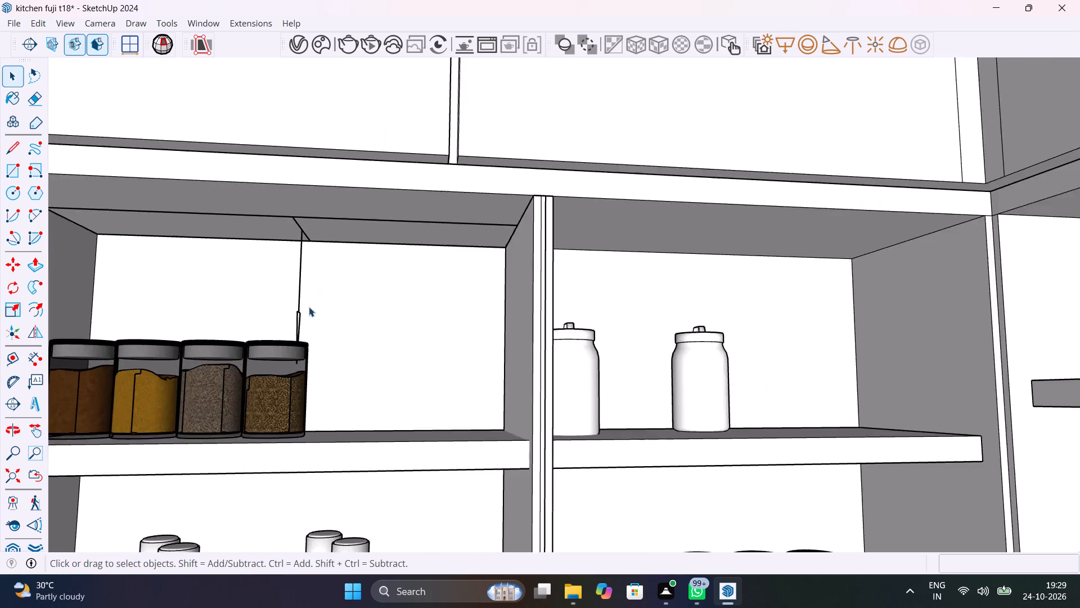
scroll(309, 307, "up", 4)
left_click(292, 325)
middle_click_drag(303, 325, 188, 390)
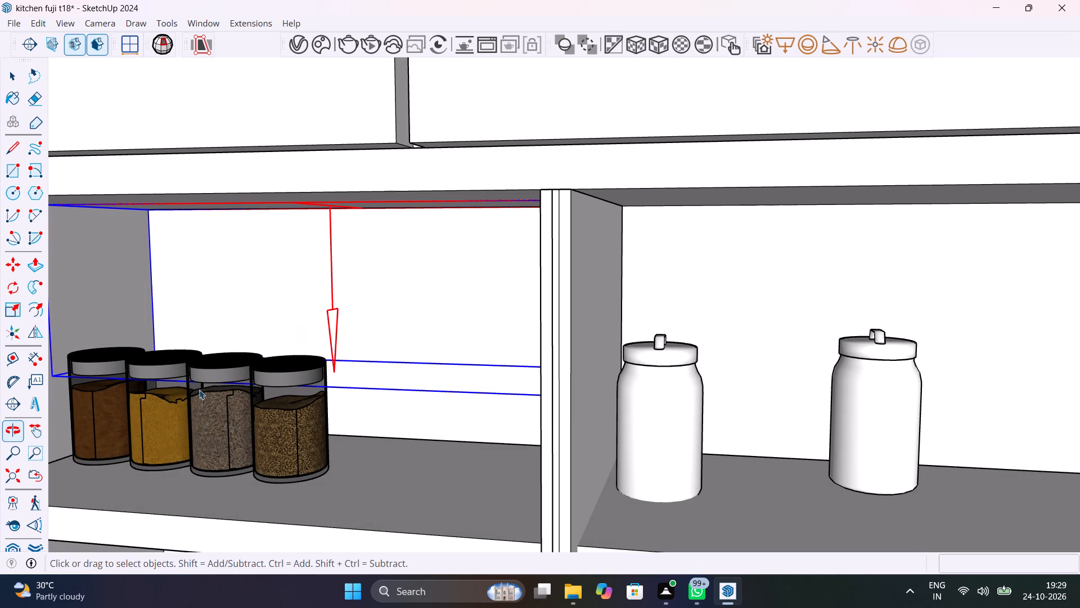
key("s")
left_click(334, 372)
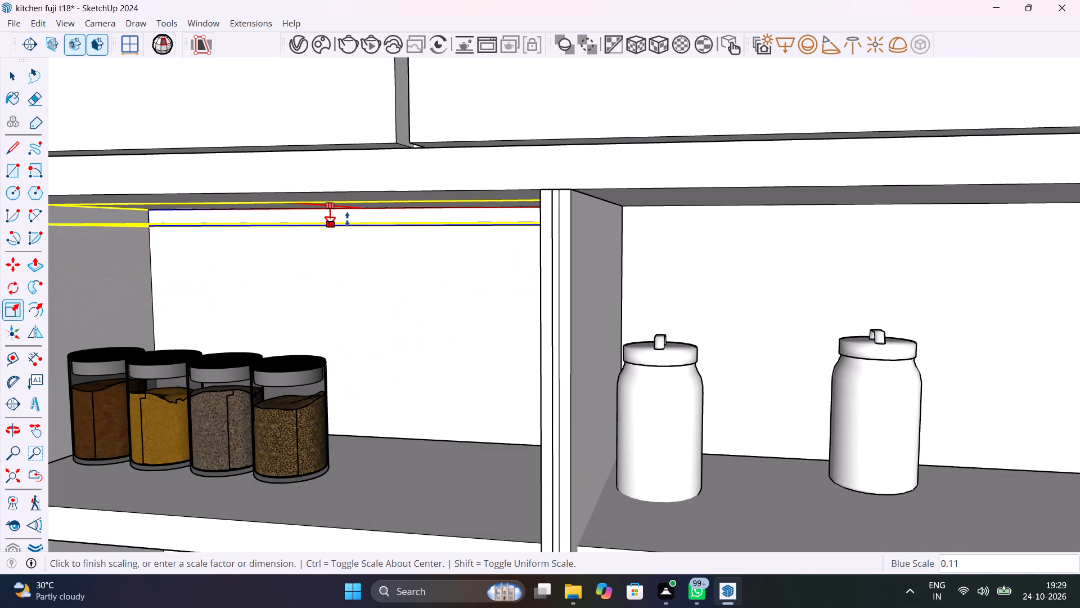
left_click(347, 219)
Draw a rectangle light across the back underside of the shelf above the white bottles, in the middle compartment nearest the window.
scroll(378, 279, "down", 9)
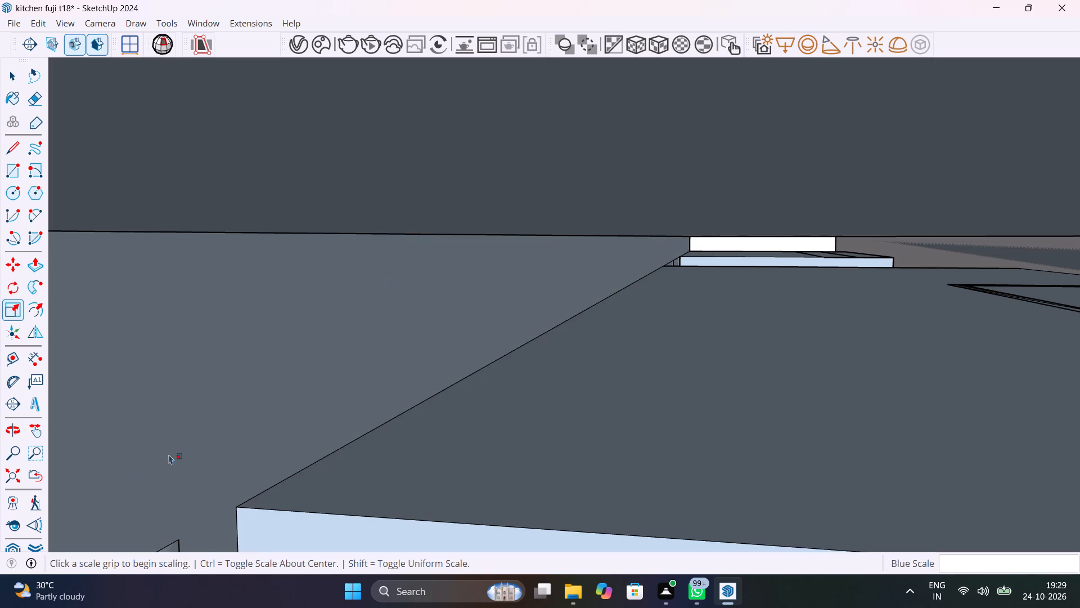
left_click(12, 480)
scroll(511, 222, "up", 2)
scroll(511, 222, "up", 20)
scroll(511, 222, "up", 12)
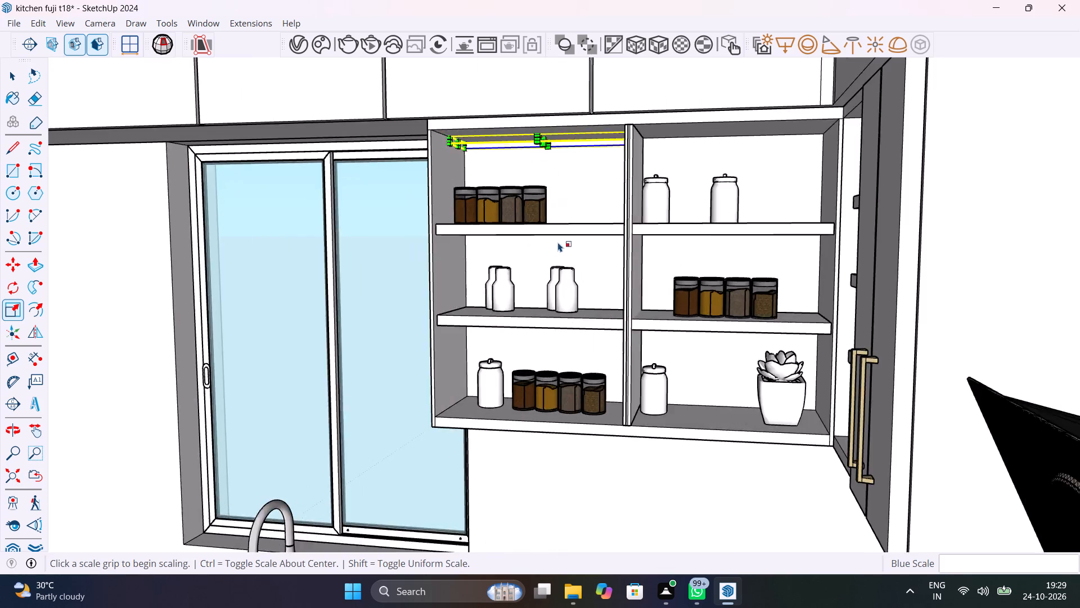
scroll(558, 242, "up", 2)
middle_click_drag(541, 274, 545, 230)
left_click(784, 39)
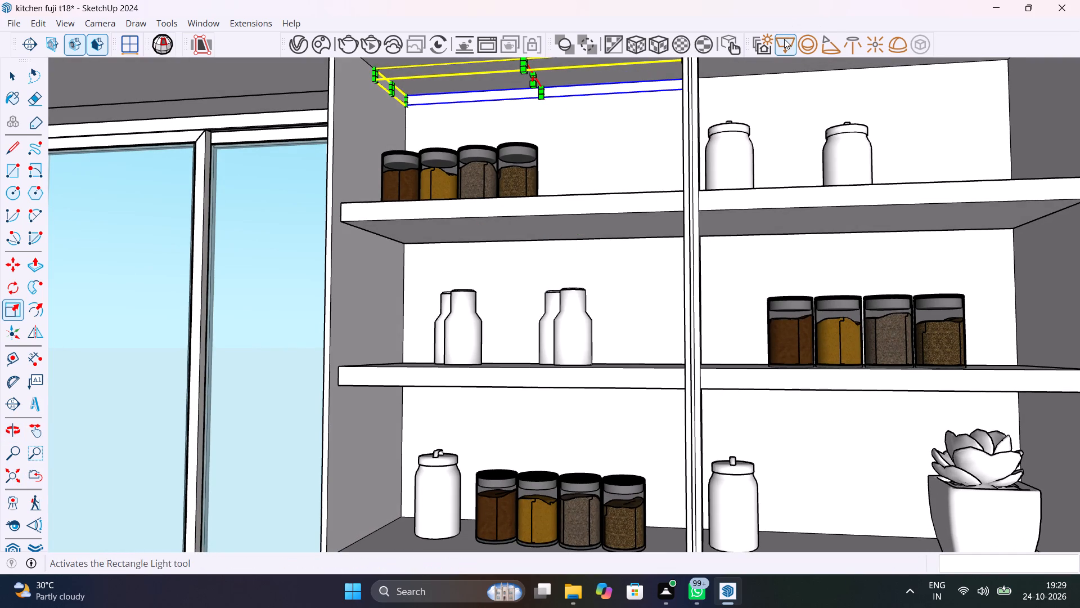
scroll(406, 248, "up", 4)
middle_click(406, 244)
scroll(406, 244, "up", 1)
left_click(406, 245)
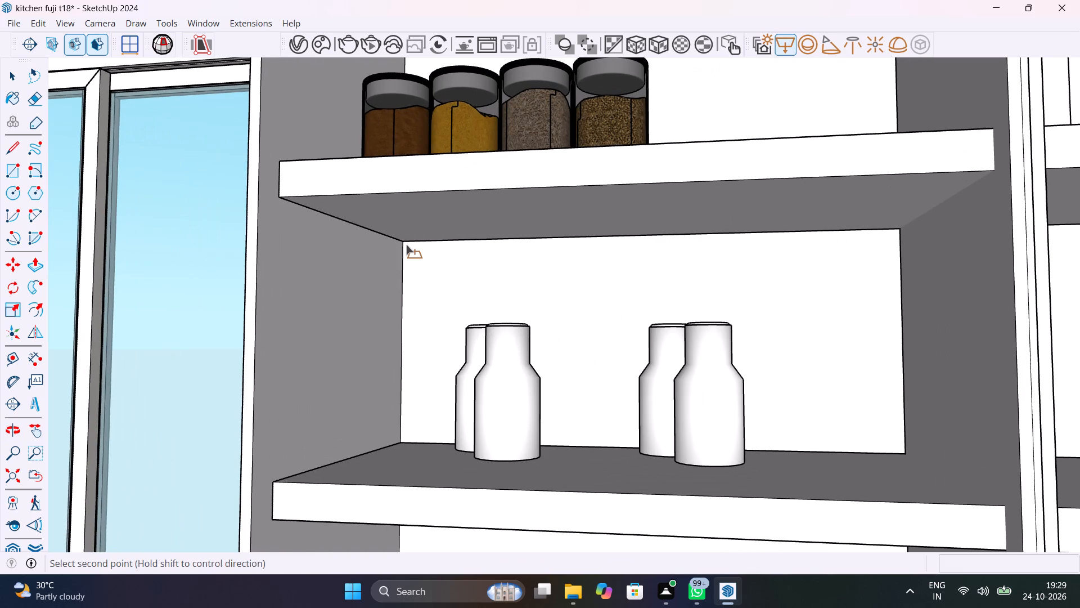
left_click(933, 208)
Scale the rectangle light above the white bottles down vertically so its arrow sits close under the shelf.
key("space")
left_click(636, 352)
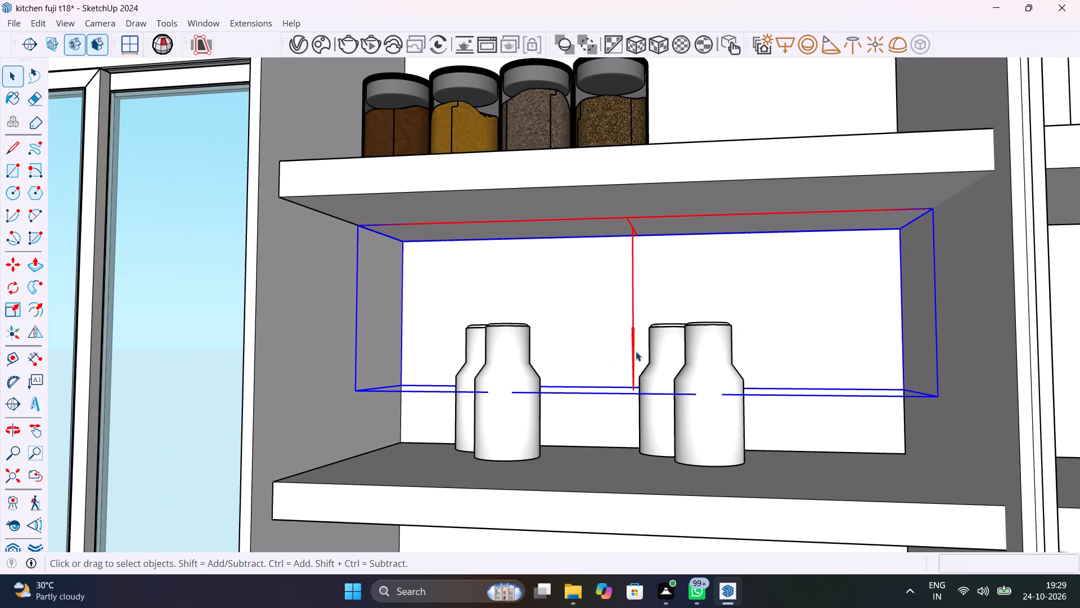
key("s")
left_click(636, 386)
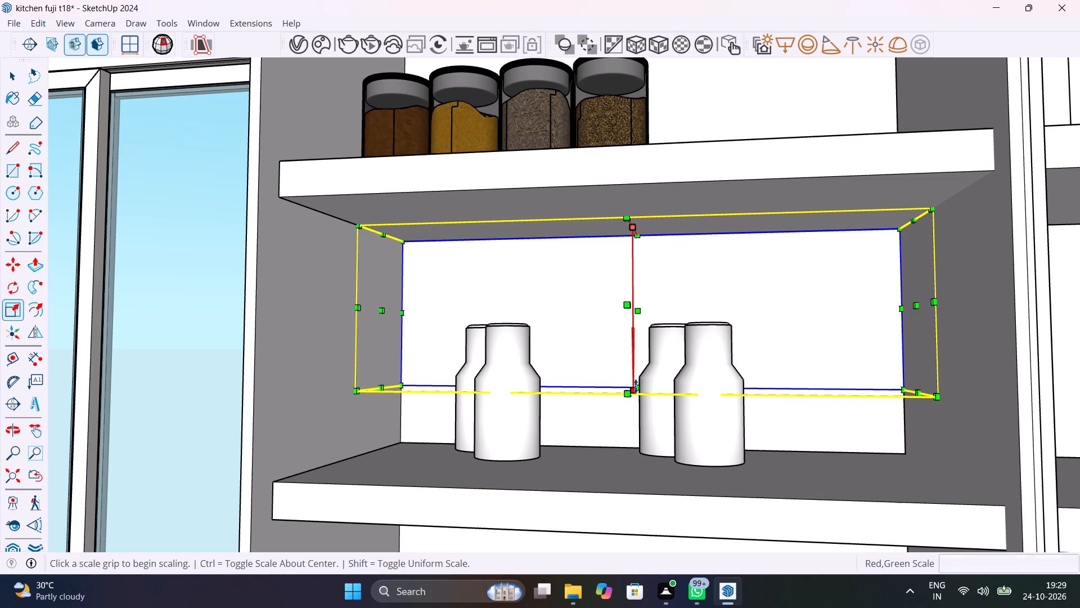
left_click(638, 252)
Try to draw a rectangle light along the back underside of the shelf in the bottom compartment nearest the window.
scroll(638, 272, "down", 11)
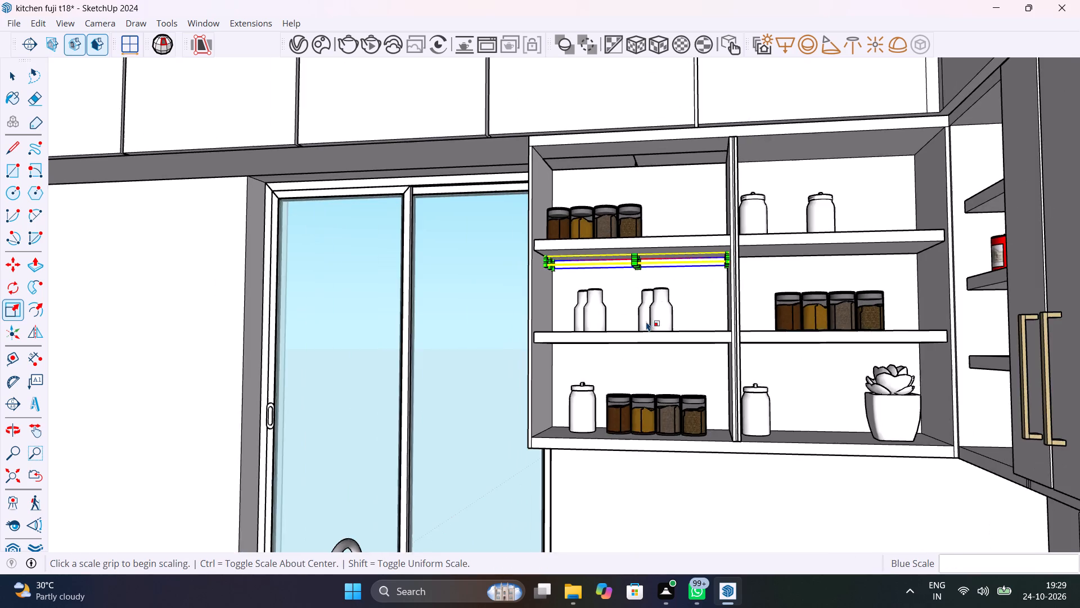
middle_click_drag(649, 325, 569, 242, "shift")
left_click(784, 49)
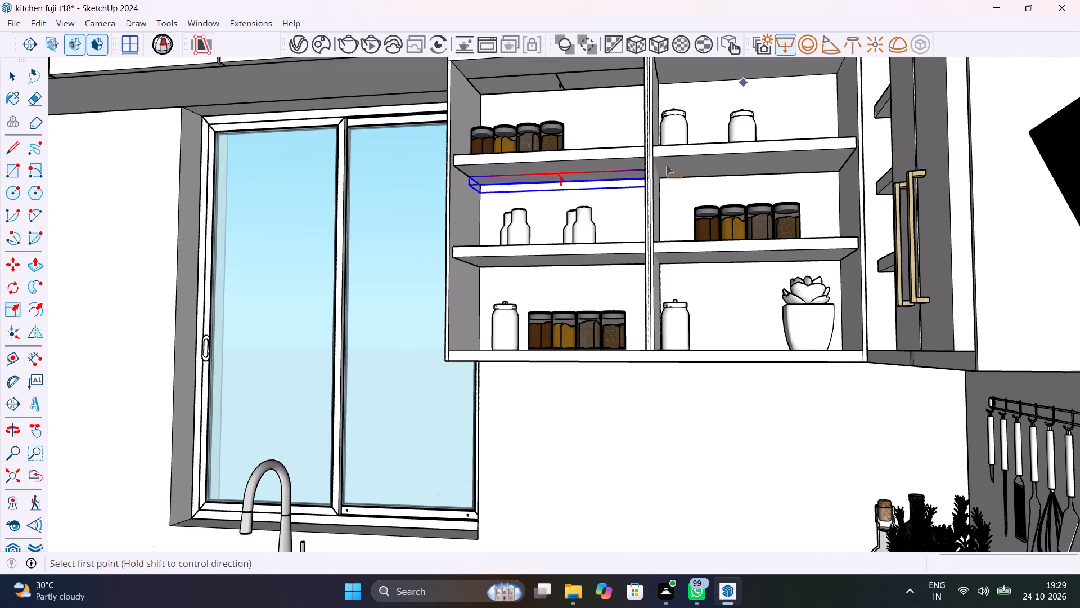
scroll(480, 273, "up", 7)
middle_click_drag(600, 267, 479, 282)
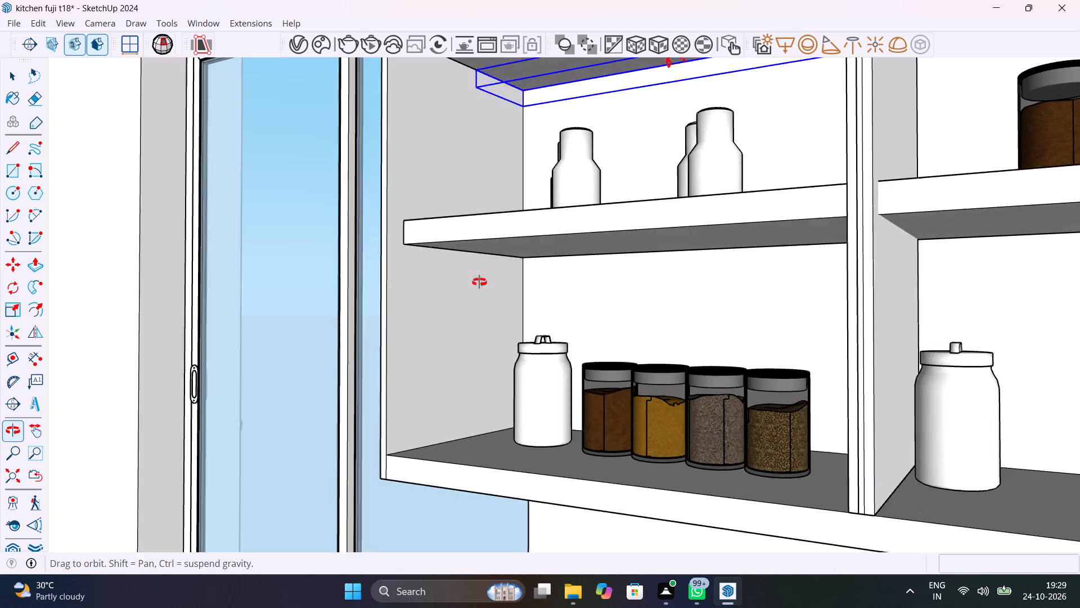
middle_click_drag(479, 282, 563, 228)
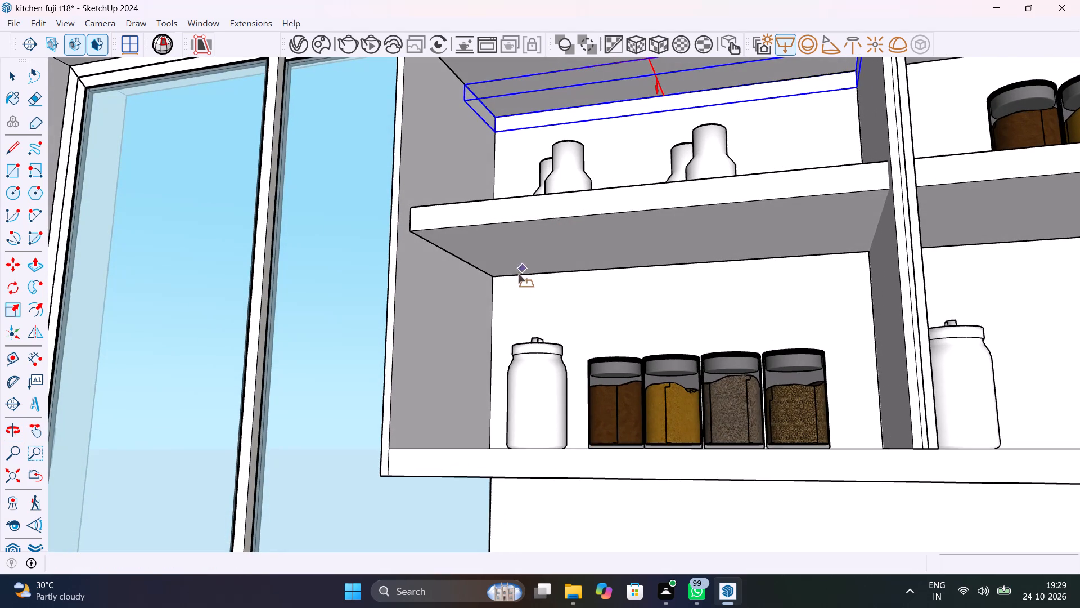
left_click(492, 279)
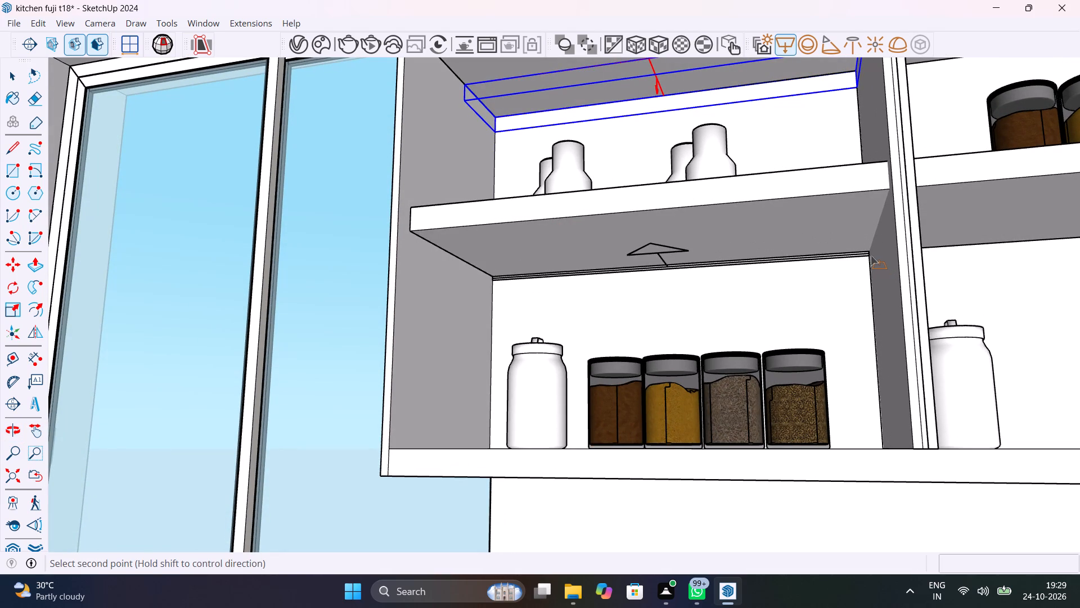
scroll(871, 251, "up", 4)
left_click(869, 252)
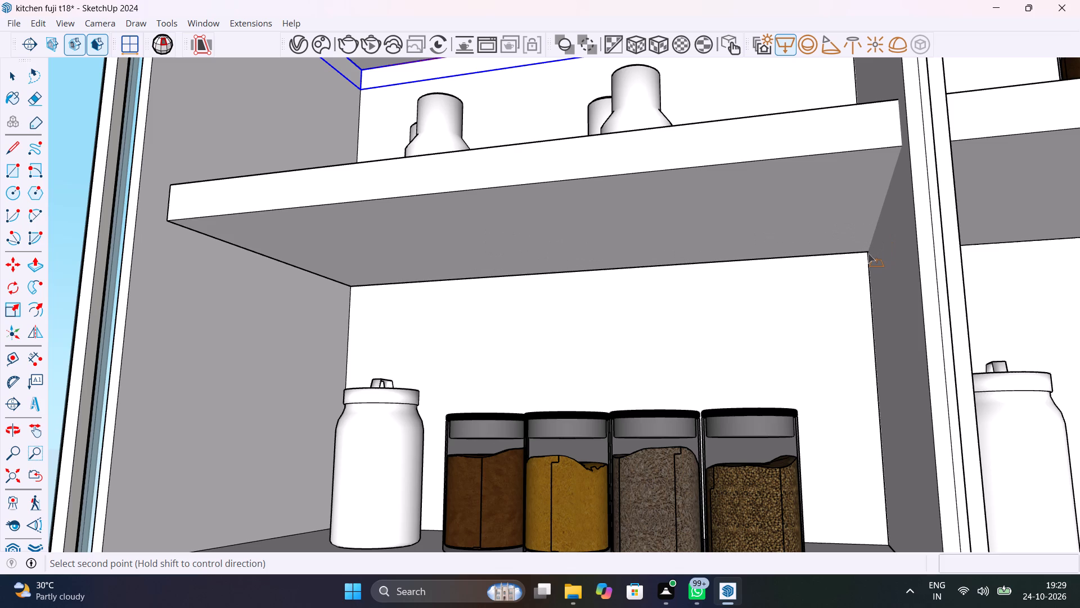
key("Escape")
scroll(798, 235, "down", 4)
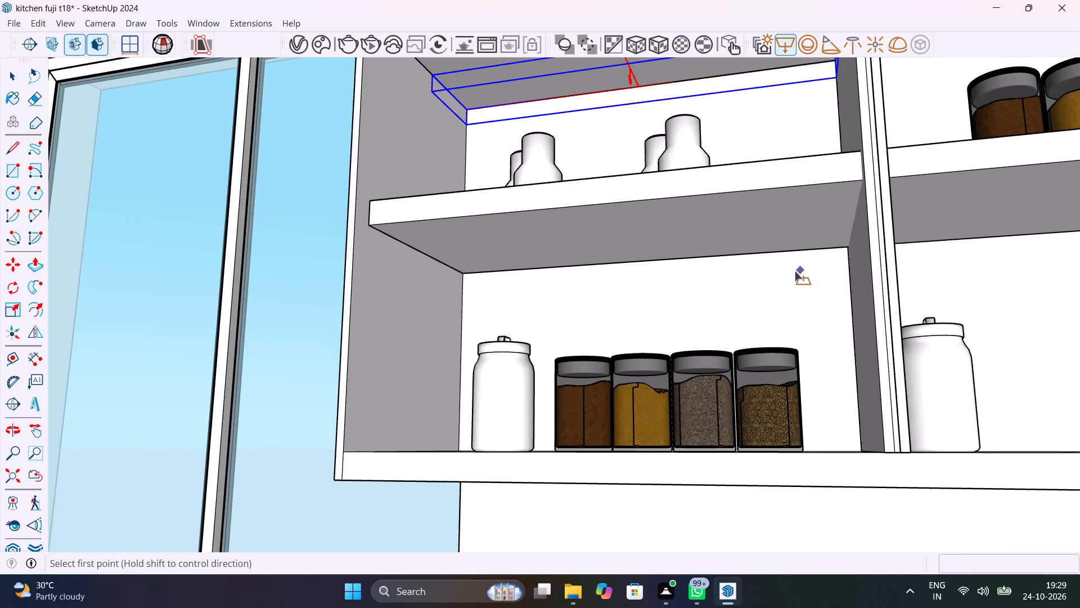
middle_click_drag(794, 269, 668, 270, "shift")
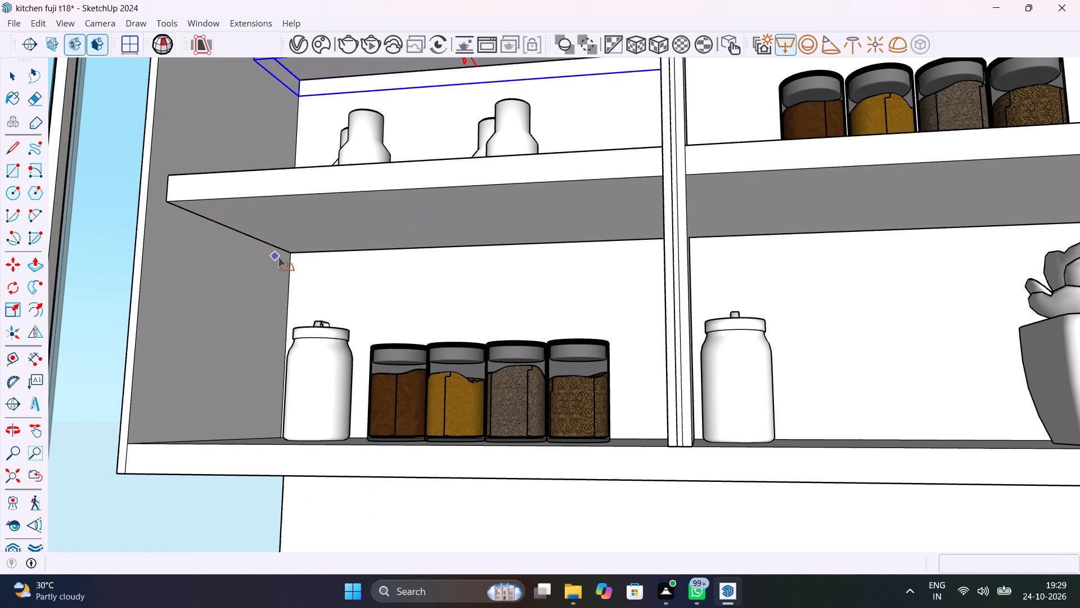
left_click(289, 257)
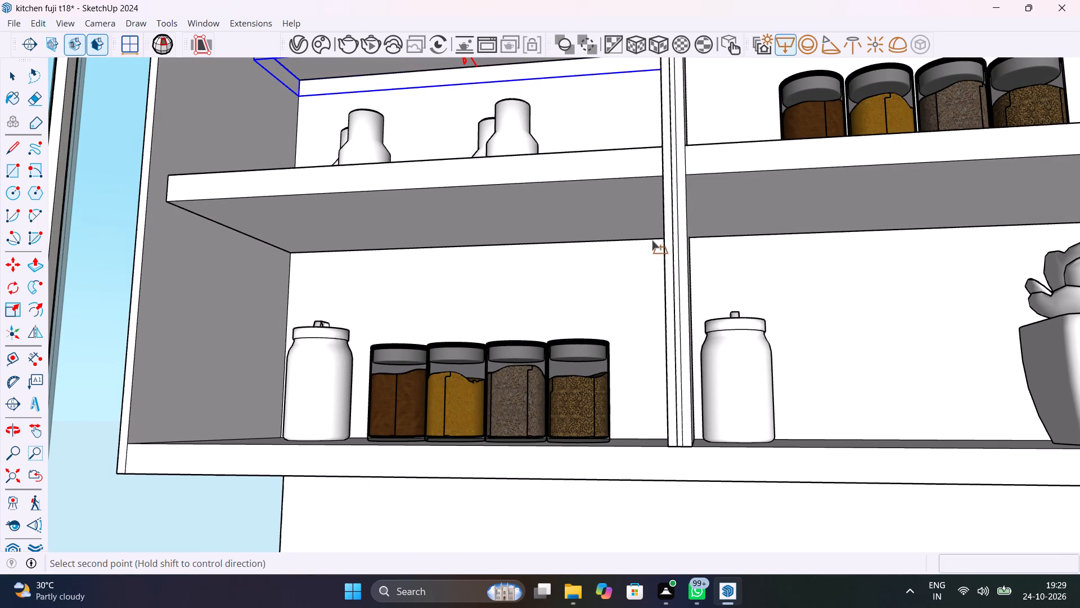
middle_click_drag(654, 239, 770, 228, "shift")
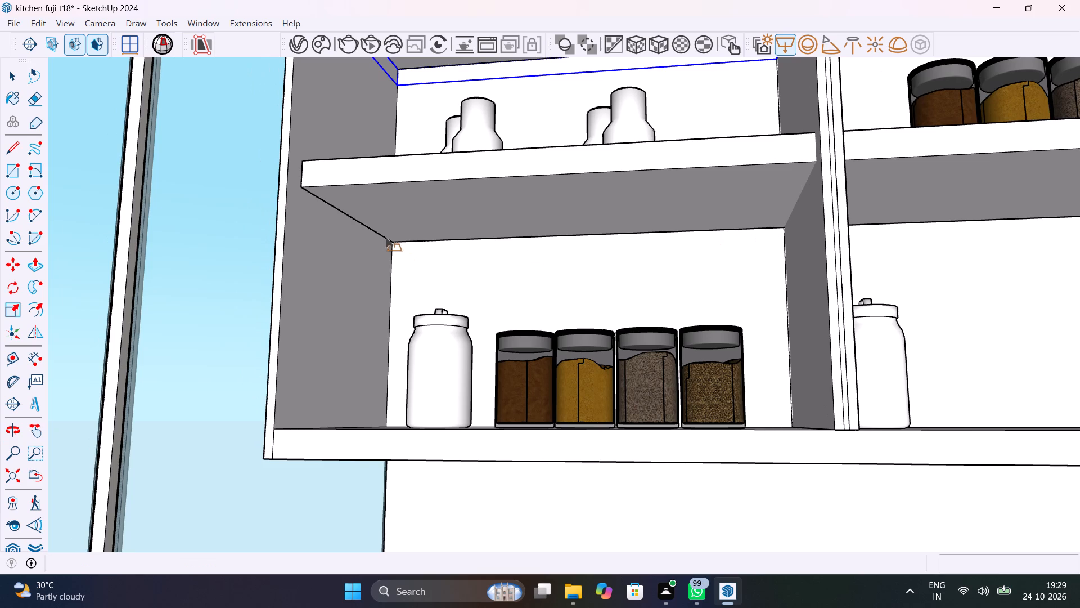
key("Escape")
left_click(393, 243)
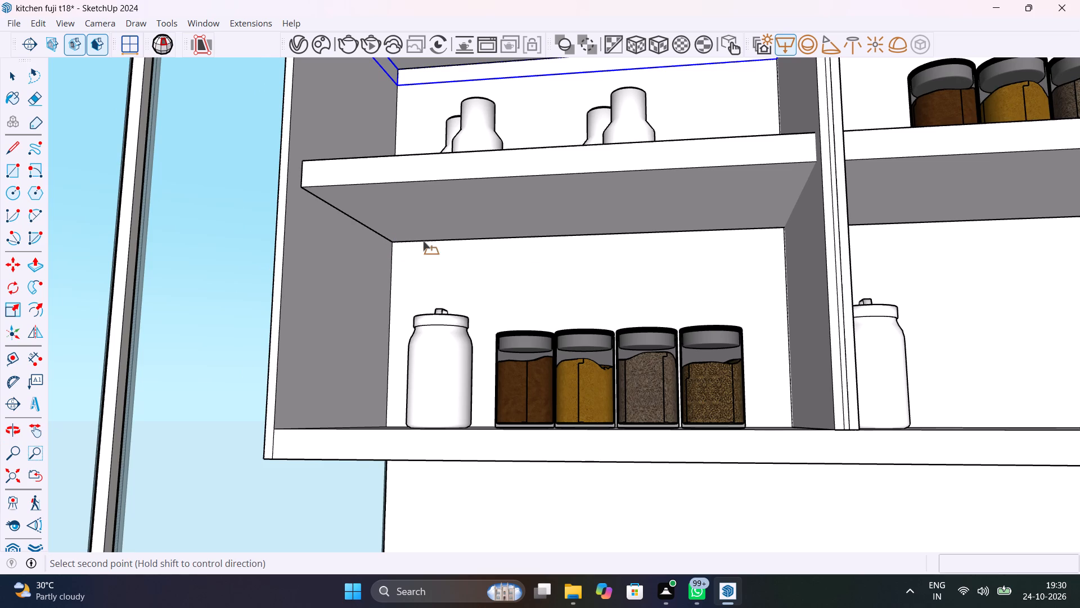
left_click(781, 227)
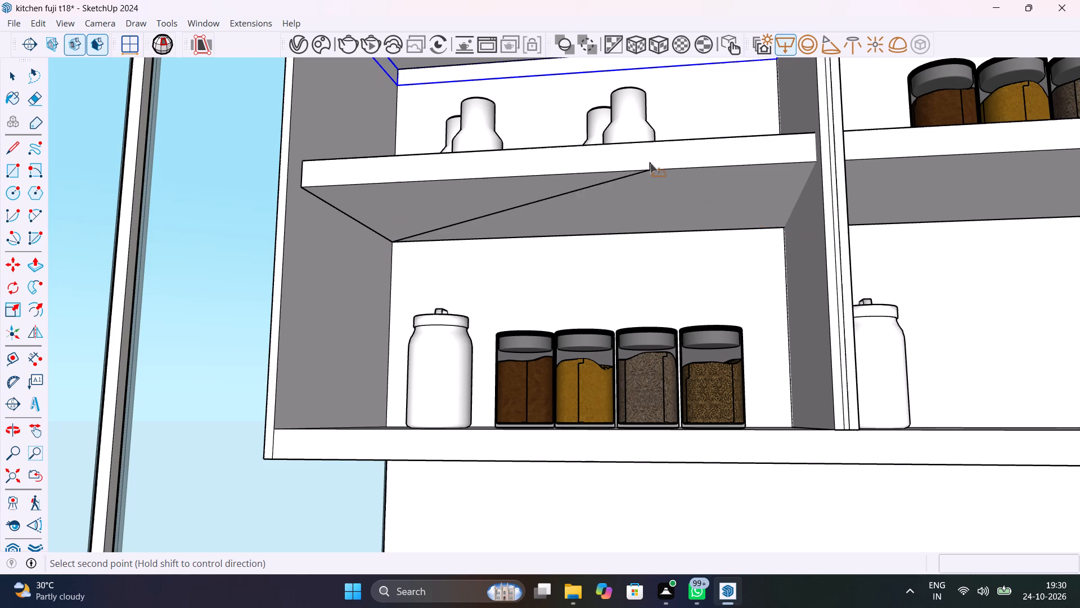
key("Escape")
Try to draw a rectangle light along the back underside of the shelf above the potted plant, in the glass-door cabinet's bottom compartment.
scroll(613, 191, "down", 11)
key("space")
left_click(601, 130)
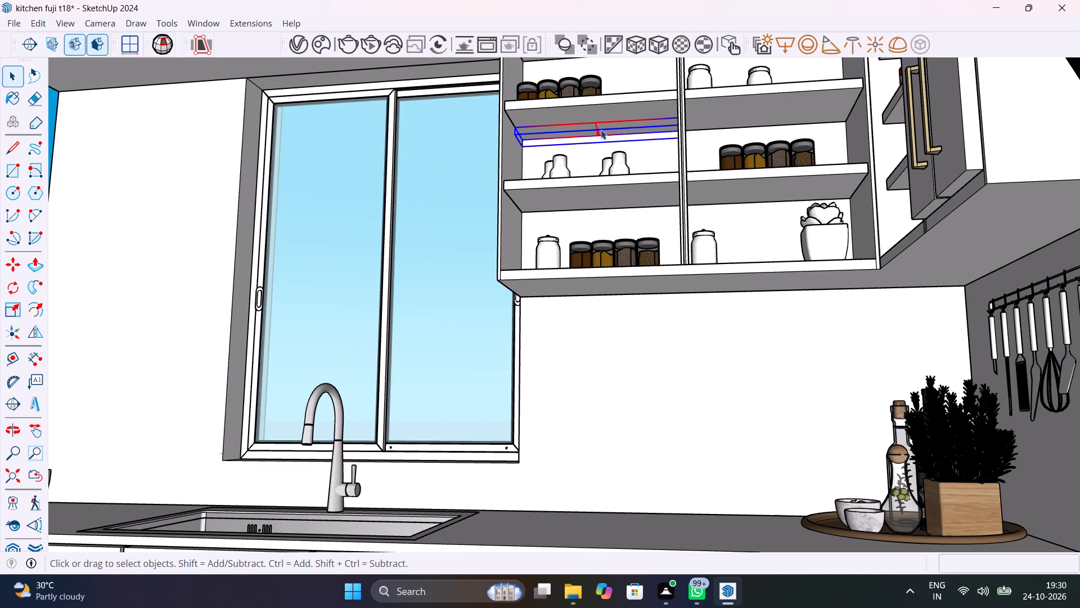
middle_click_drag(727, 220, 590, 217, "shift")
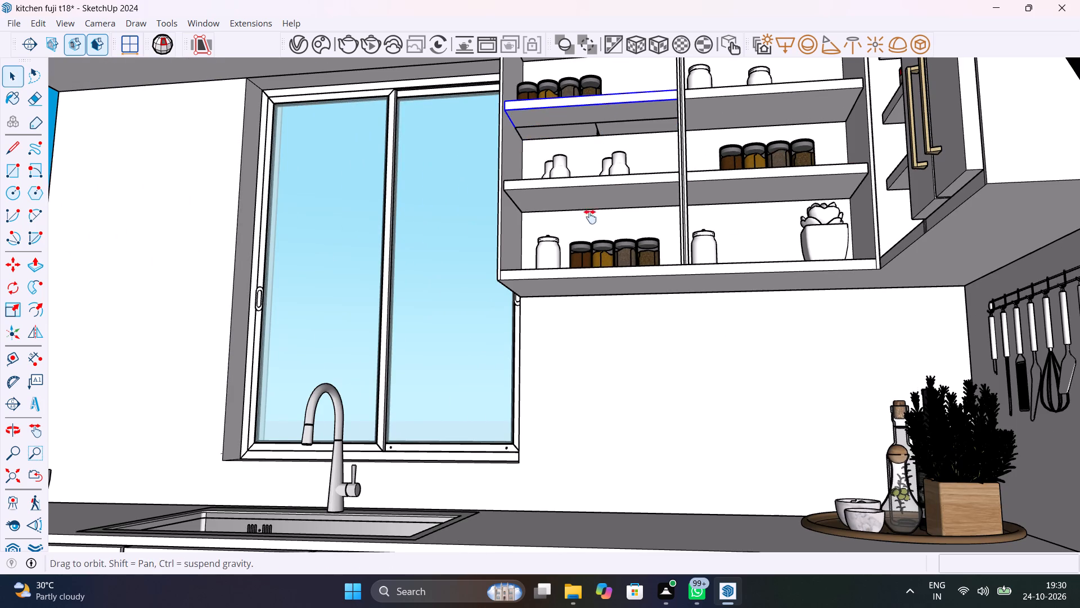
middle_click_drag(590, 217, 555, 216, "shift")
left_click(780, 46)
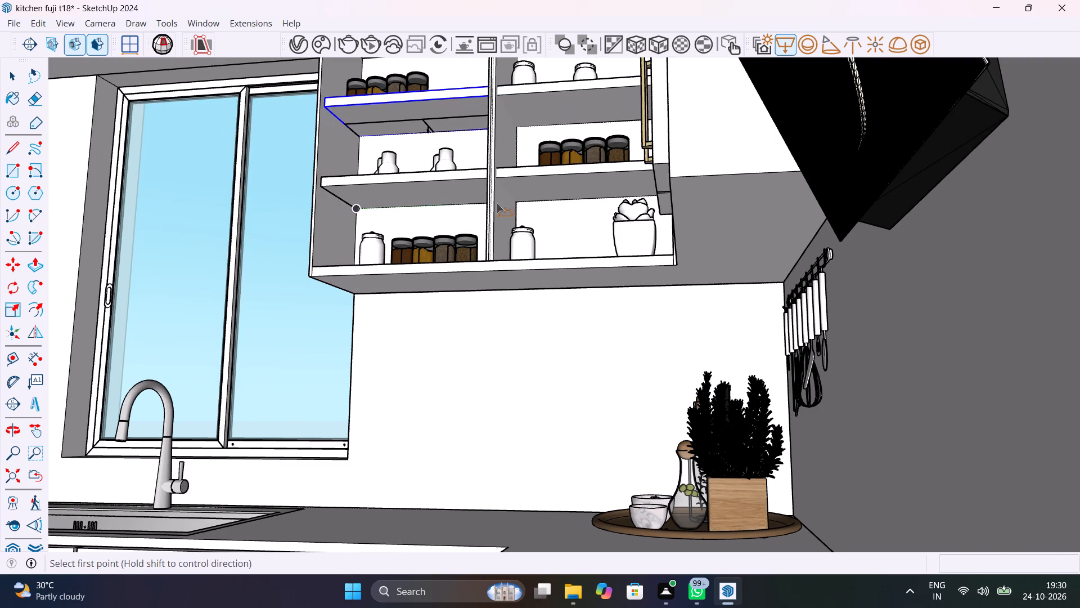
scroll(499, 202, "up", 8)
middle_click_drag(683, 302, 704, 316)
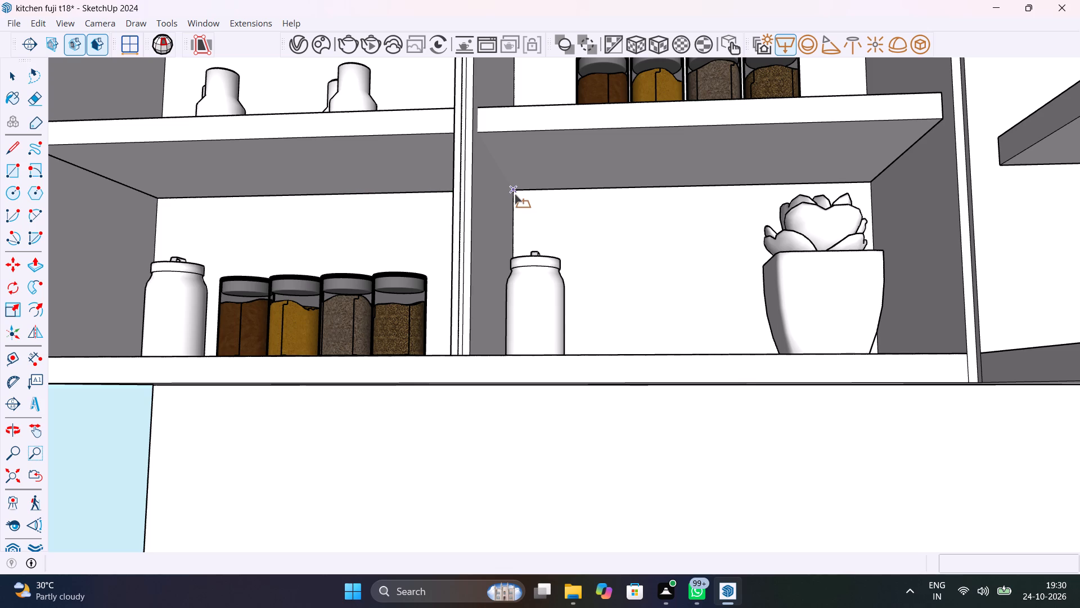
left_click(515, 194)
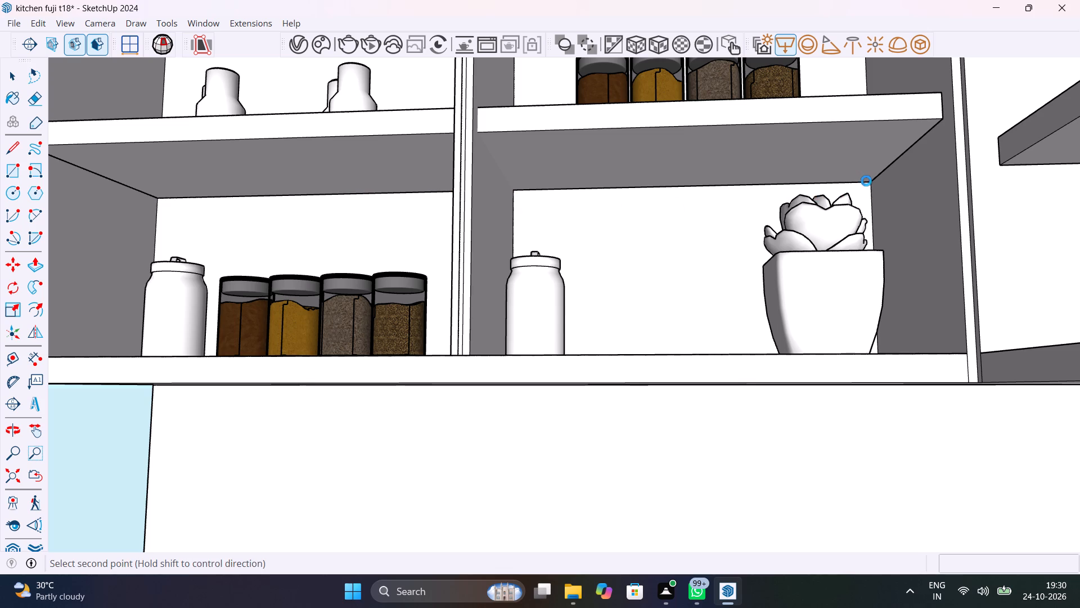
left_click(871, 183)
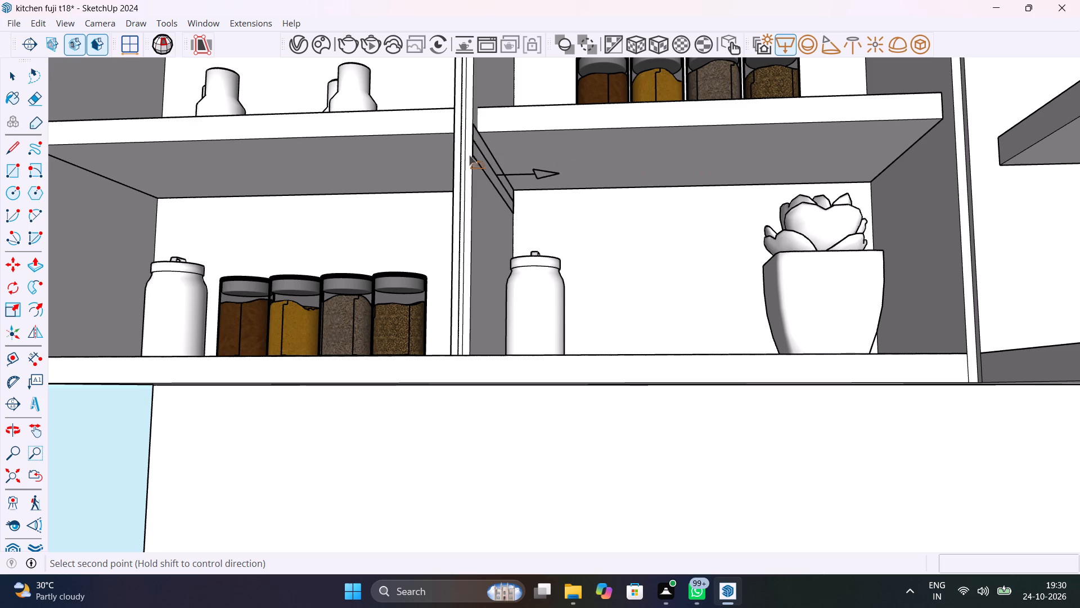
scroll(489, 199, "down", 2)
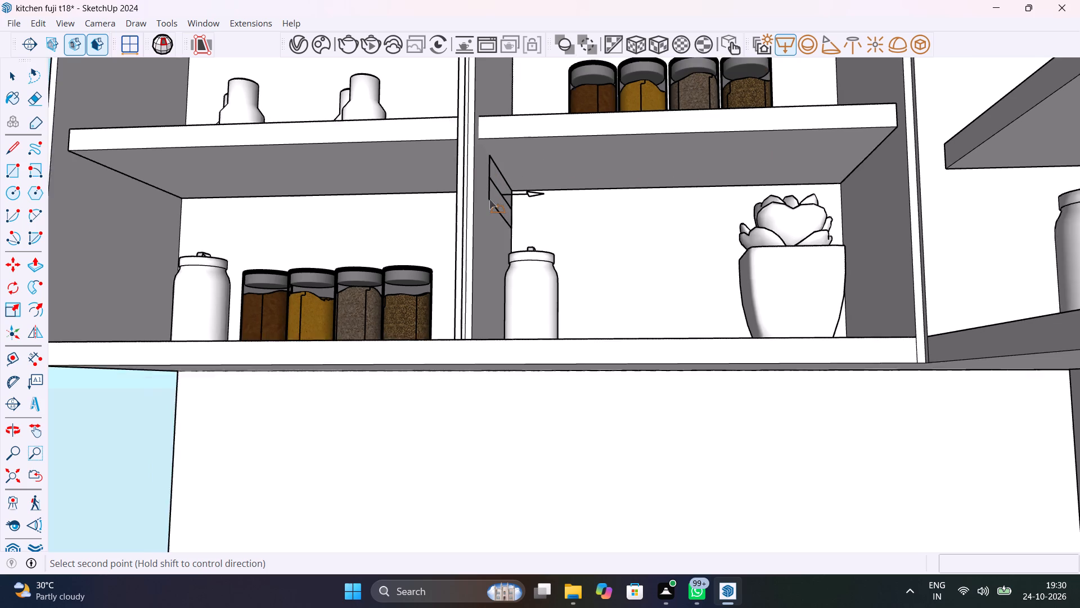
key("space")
Undo the rectangle lights and their scaling in the top and middle compartments nearest the window.
scroll(506, 203, "down", 12)
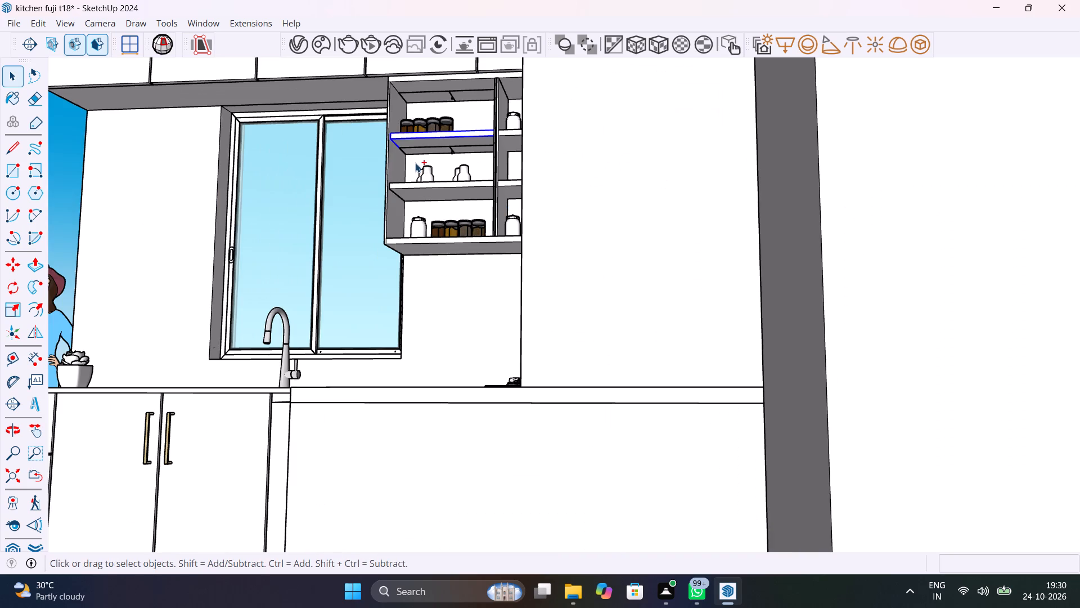
key("ctrl+z")
key("ctrl+z")
key("ctrl+z")
key("ctrl+z")
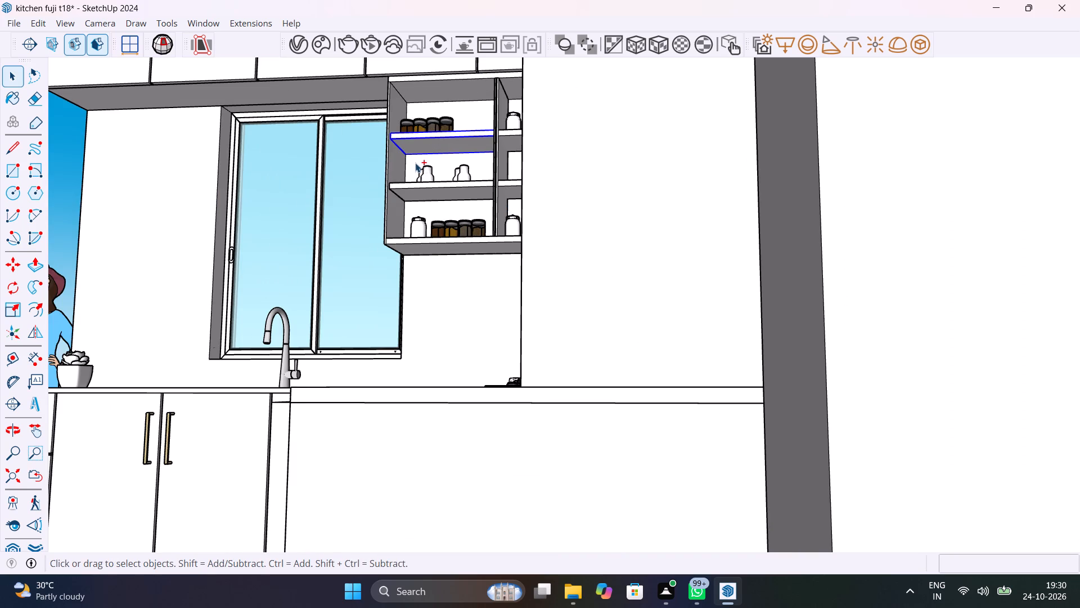
Delete the small stray objects lying on the ground outside the kitchen, beyond the open end of the floor.
scroll(426, 181, "down", 12)
key("space")
left_click(633, 235)
middle_click_drag(528, 211, 670, 302)
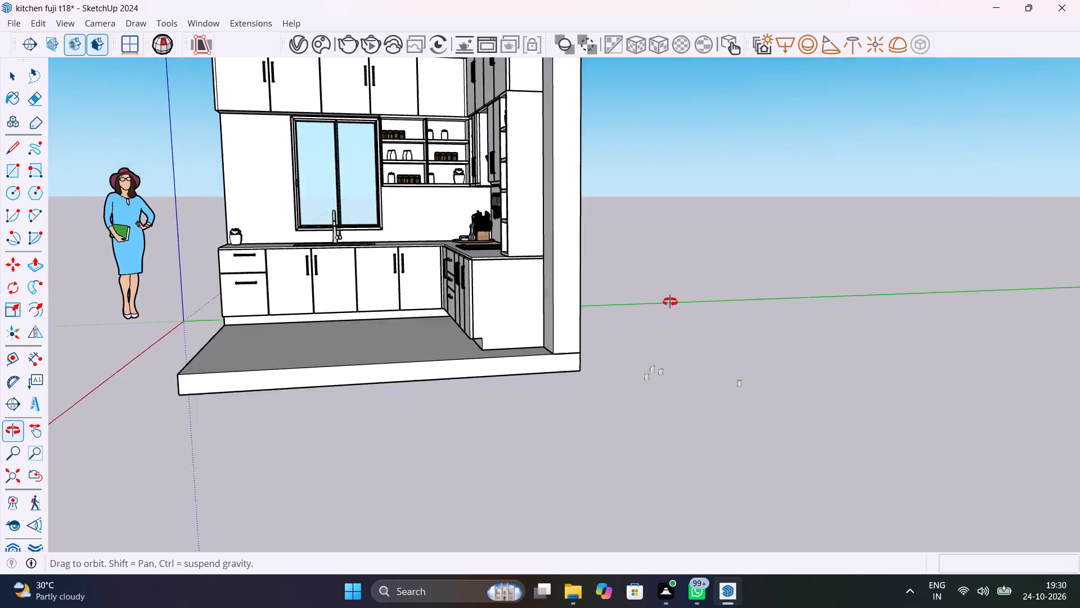
middle_click_drag(670, 302, 673, 305)
left_click(841, 454)
left_click(868, 451)
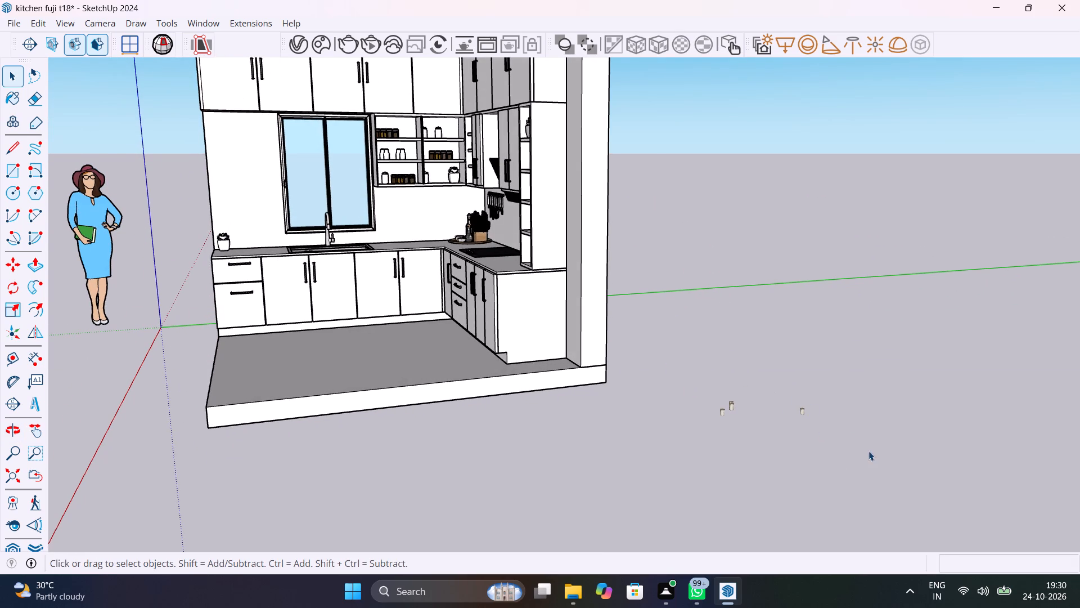
left_click_drag(848, 421, 667, 374)
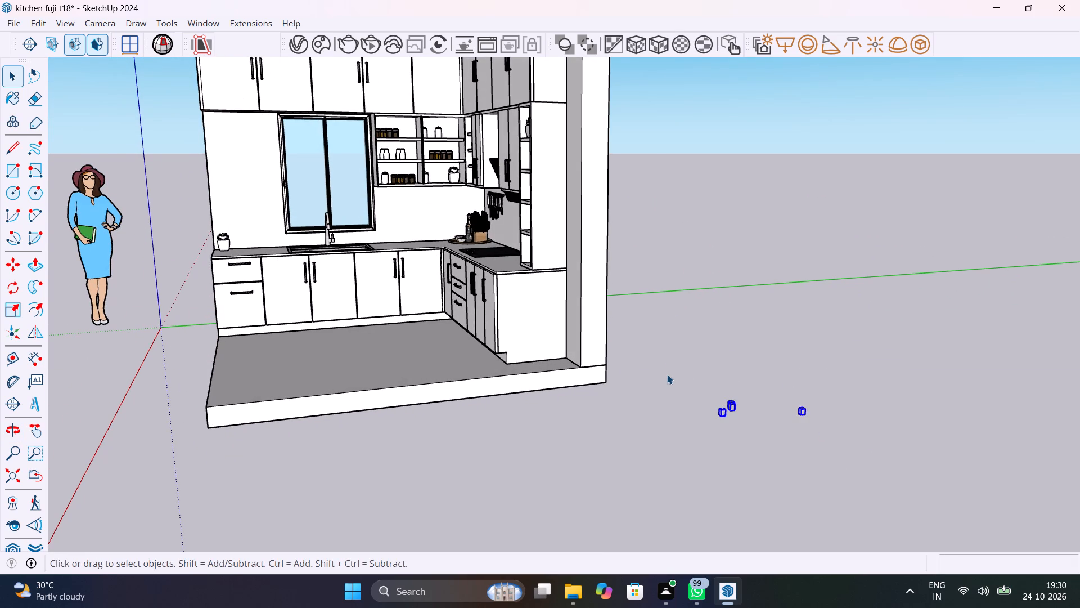
key("Delete")
Unhide the glass doors of the wall cabinet beside the window.
scroll(642, 345, "down", 12)
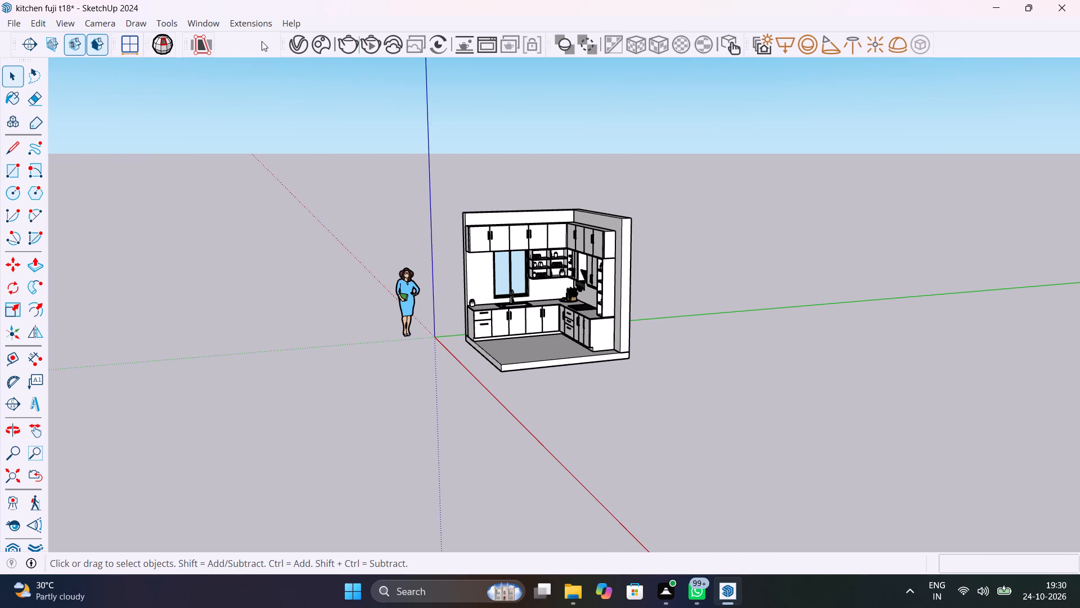
left_click(34, 25)
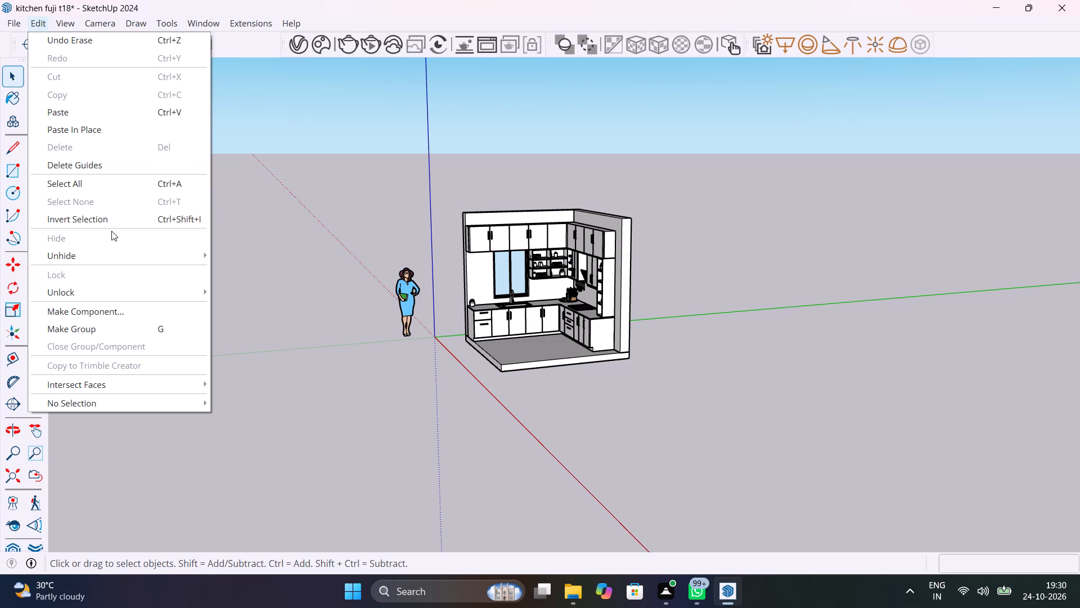
left_click(251, 276)
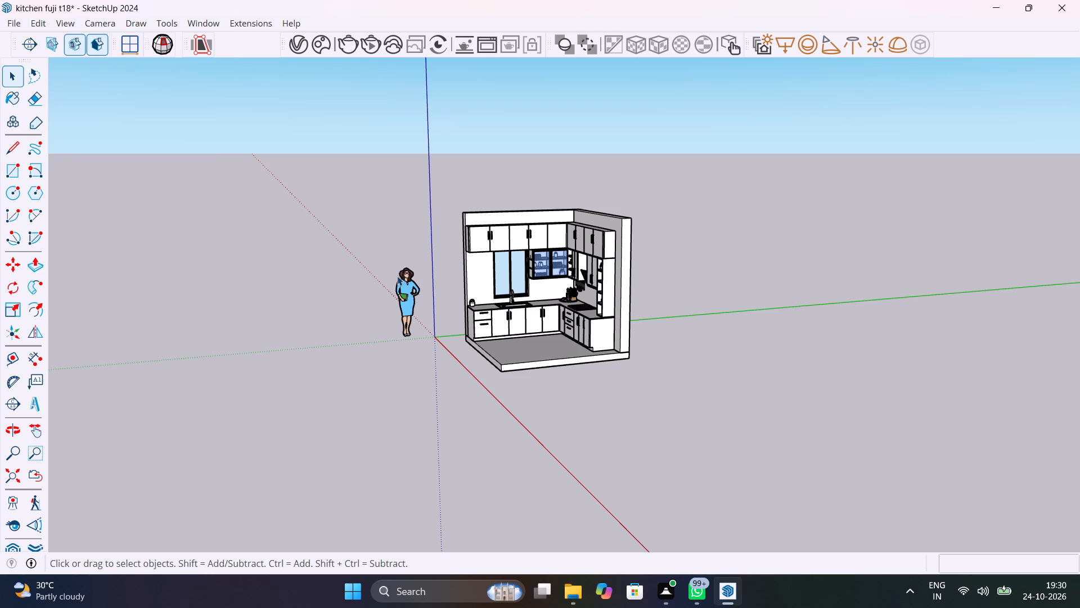
Save the kitchen model.
key("ctrl+s")
Examine the whole kitchen from the window side and the hob side, including the glass-door cabinet and open shelves.
scroll(381, 288, "up", 4)
scroll(456, 304, "up", 8)
scroll(571, 285, "up", 13)
middle_click_drag(613, 337, 724, 347)
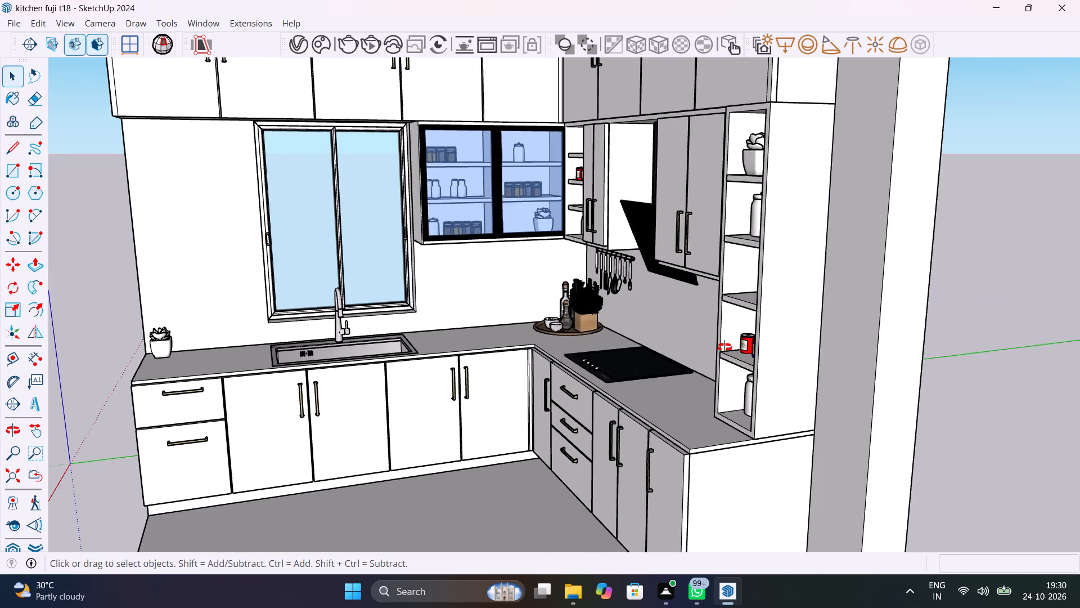
middle_click_drag(724, 347, 825, 357)
scroll(628, 303, "down", 7)
middle_click_drag(744, 312, 826, 295)
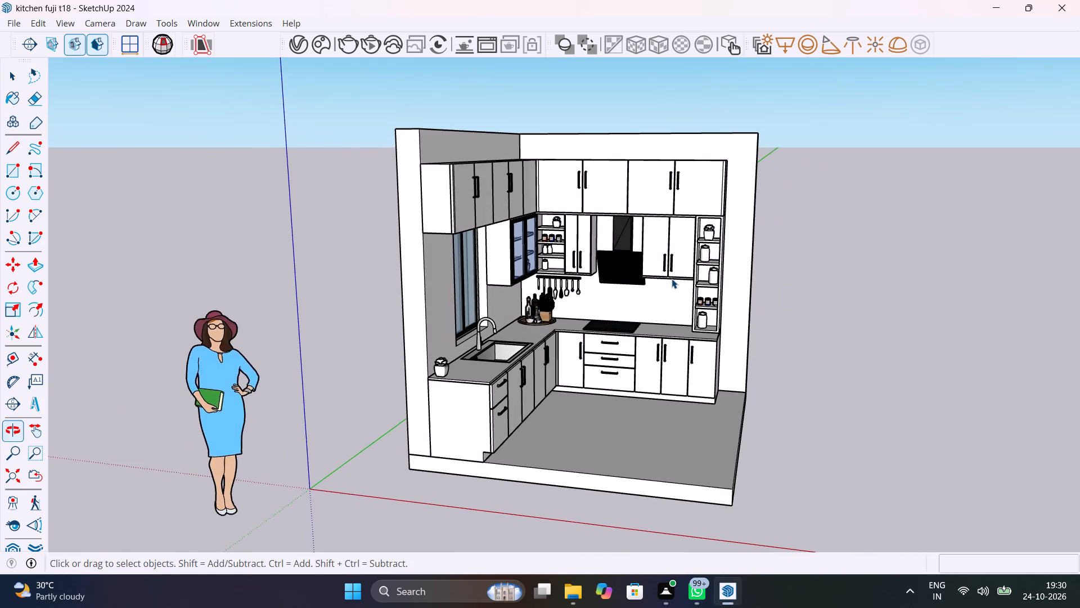
scroll(672, 278, "up", 1)
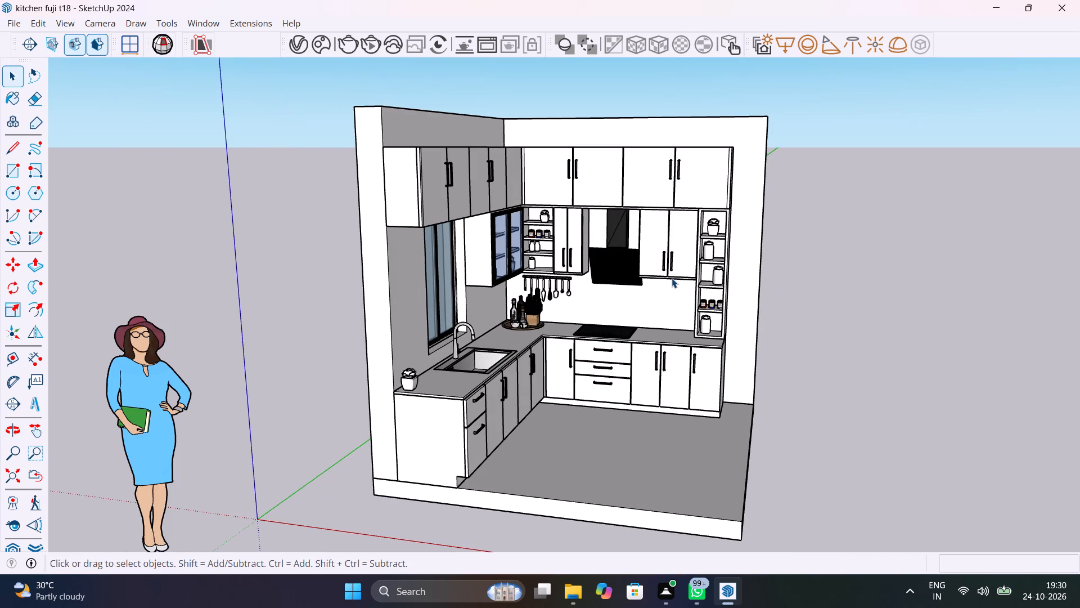
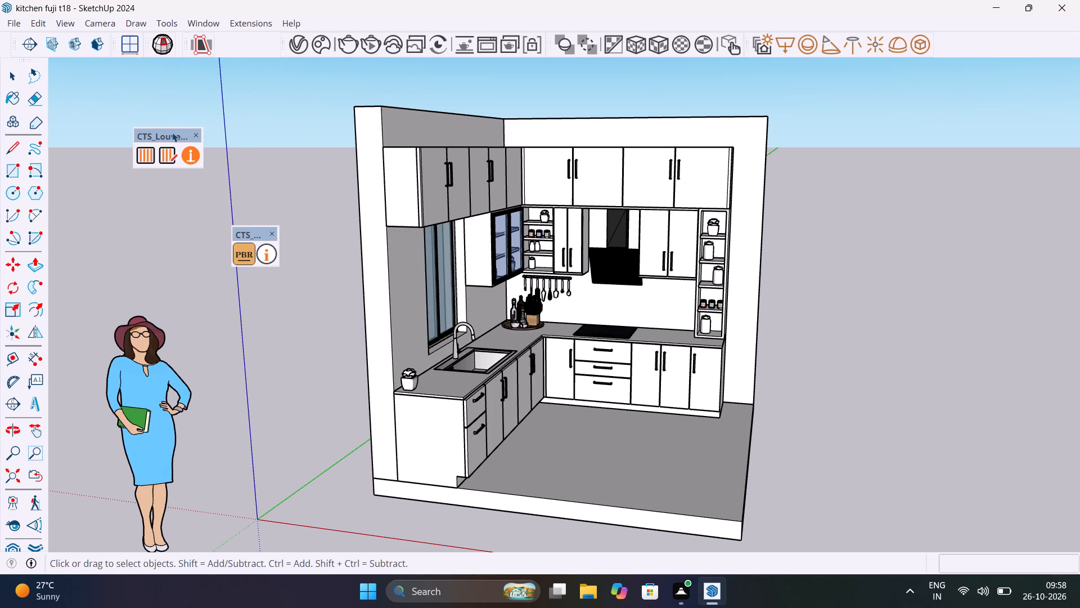
Dock the floating CTS Louvers and CTS PBR tool sets with the other tools above the drawing area.
left_click_drag(172, 132, 271, 55)
left_click_drag(271, 55, 215, 87)
left_click(354, 0)
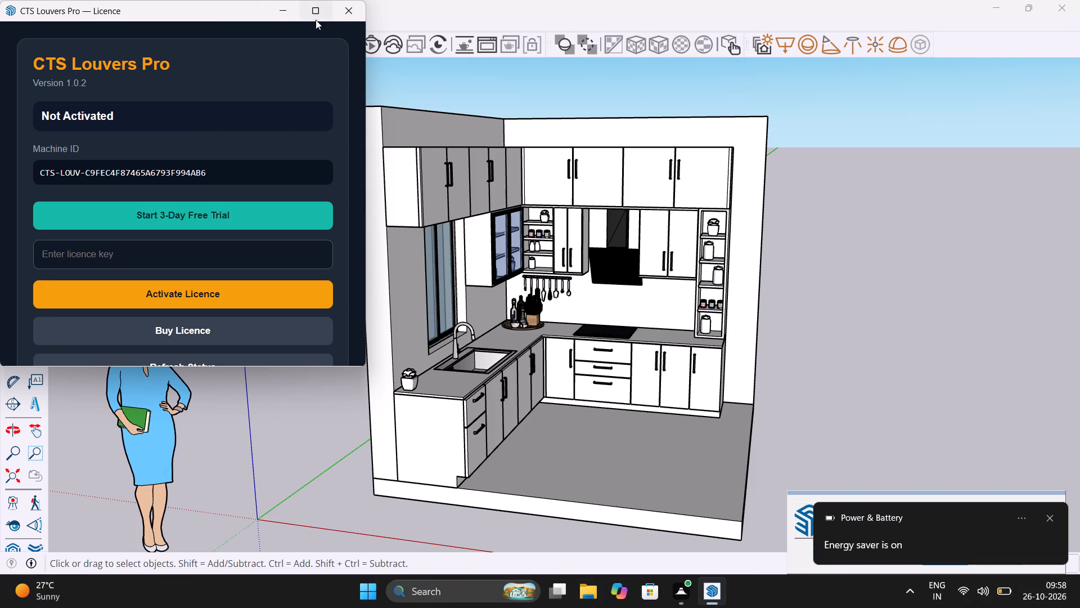
left_click(350, 10)
left_click_drag(168, 133, 264, 30)
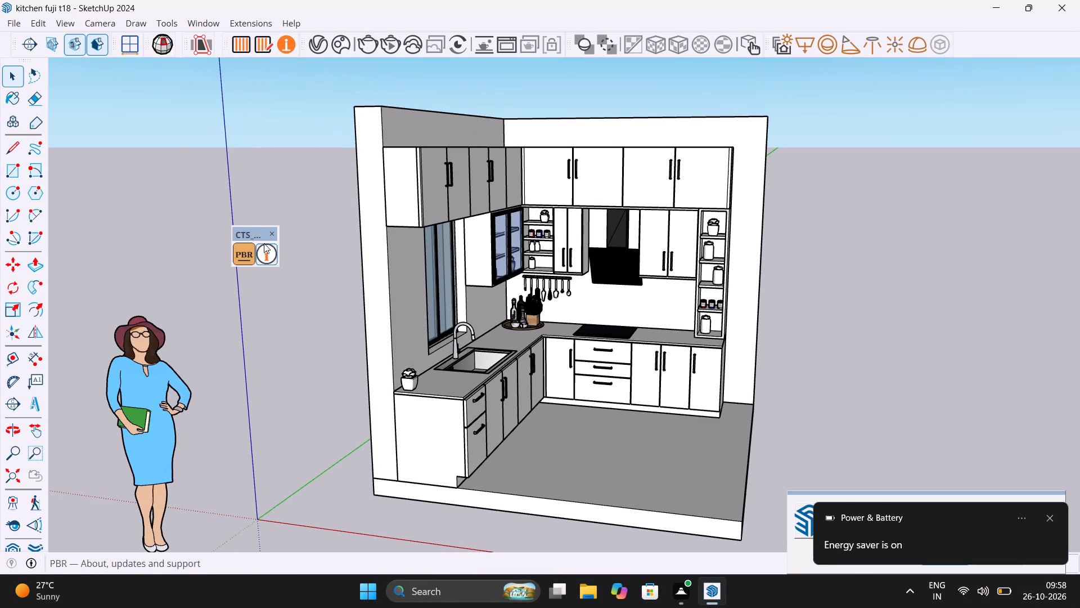
left_click_drag(259, 232, 412, 1)
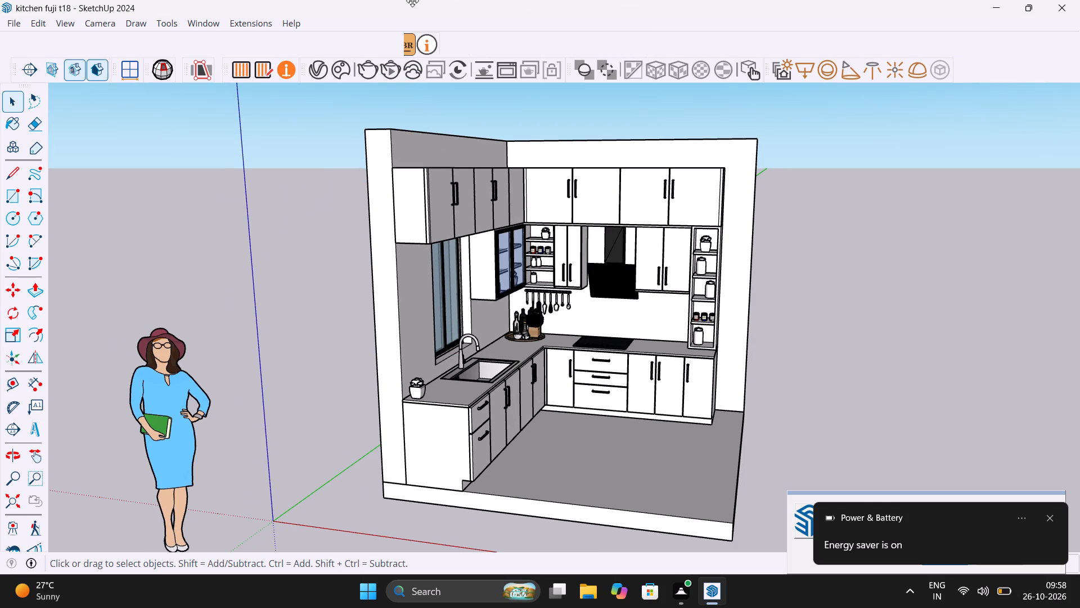
left_click_drag(412, 1, 406, 1)
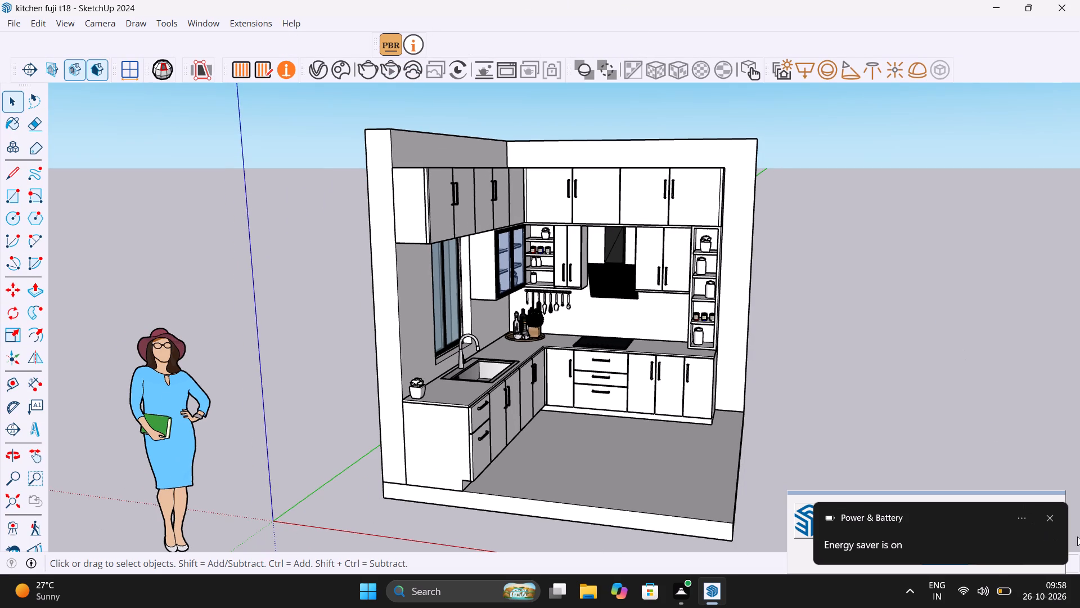
Dismiss the energy saver notification and ignore the offered extension updates.
left_click(1046, 517)
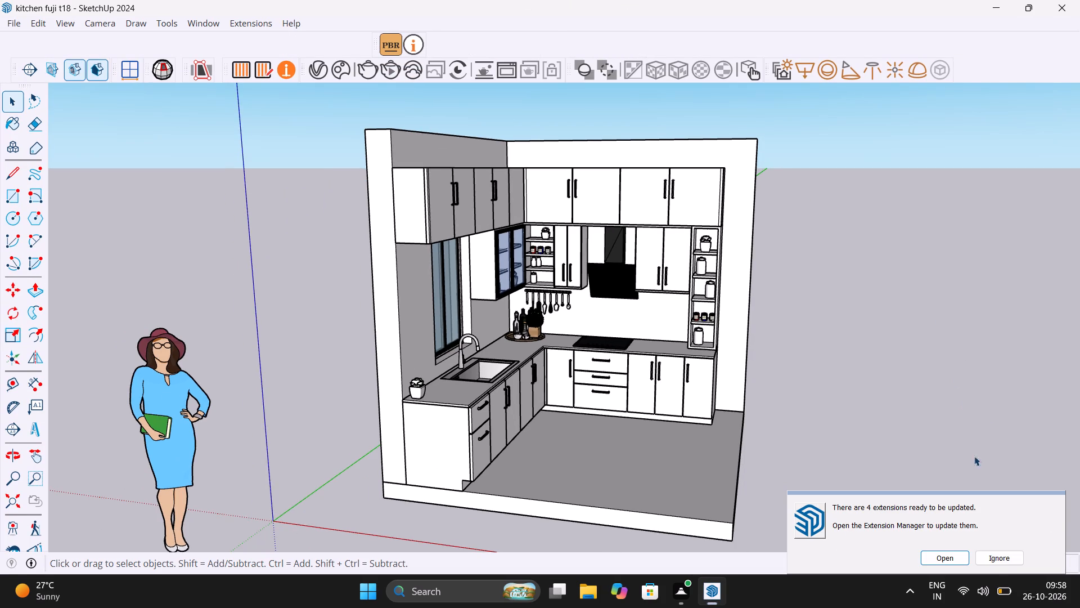
left_click(1005, 569)
left_click(1002, 555)
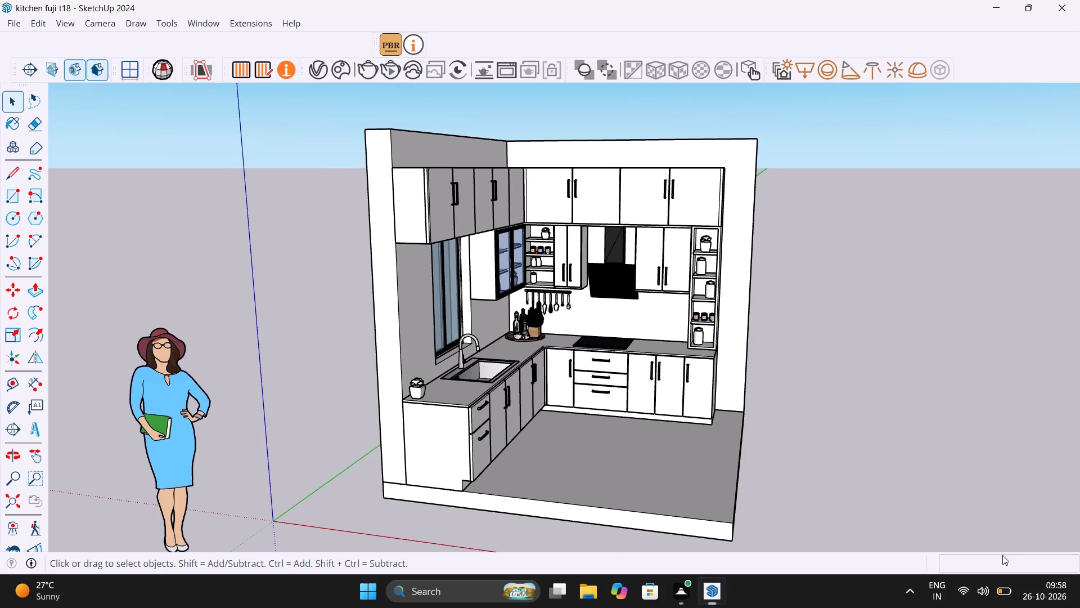
Start a non-interactive render of the current whole-kitchen view.
left_click(373, 74)
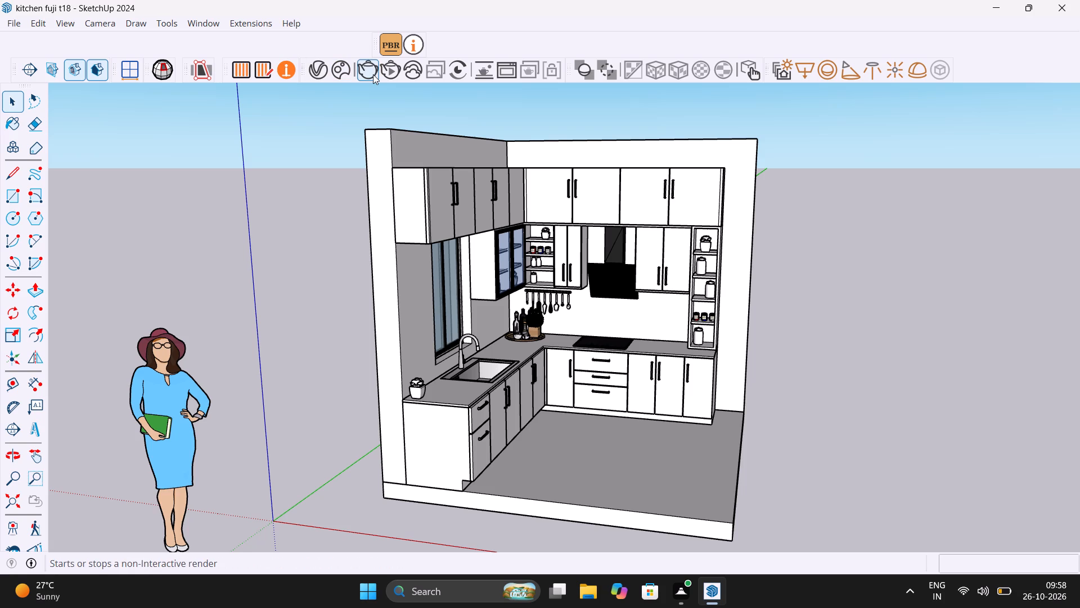
double_click(373, 74)
left_click(368, 75)
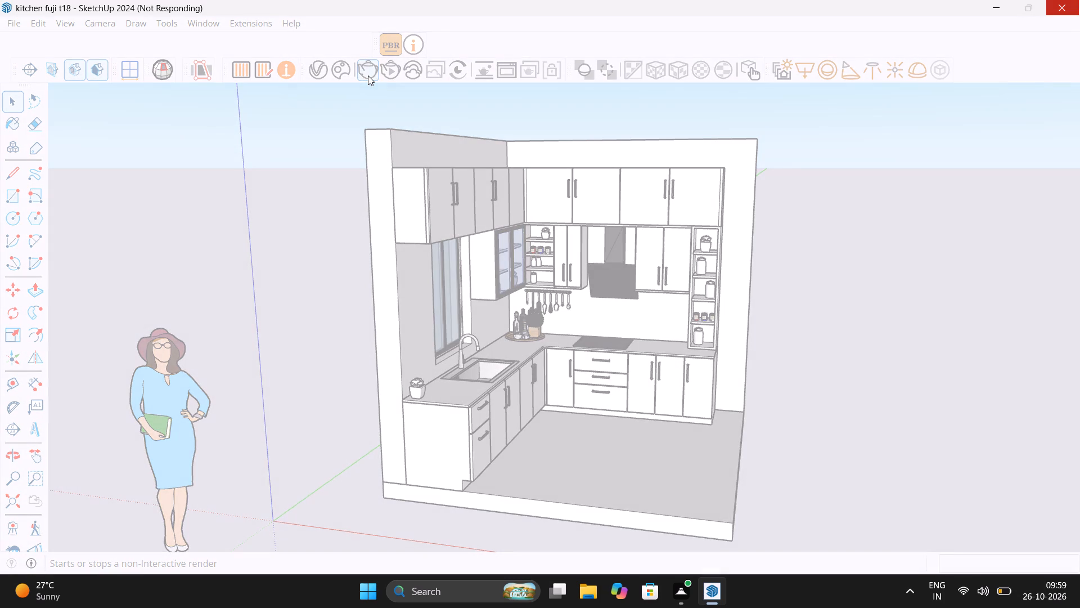
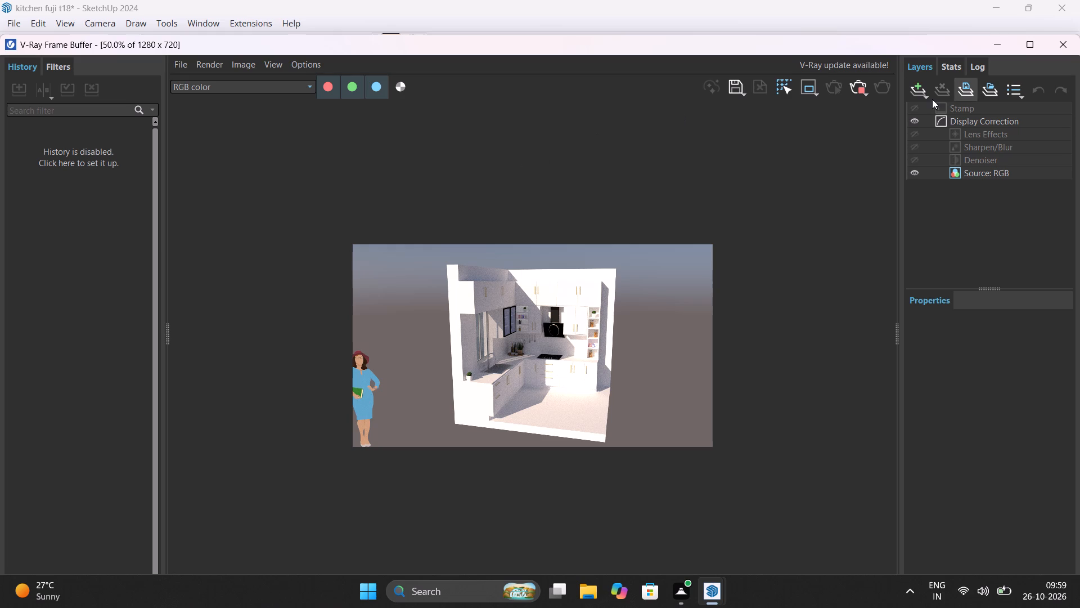
Examine the whole-kitchen render up close around the hob, open shelves, sink and wall cabinets.
scroll(702, 339, "up", 3)
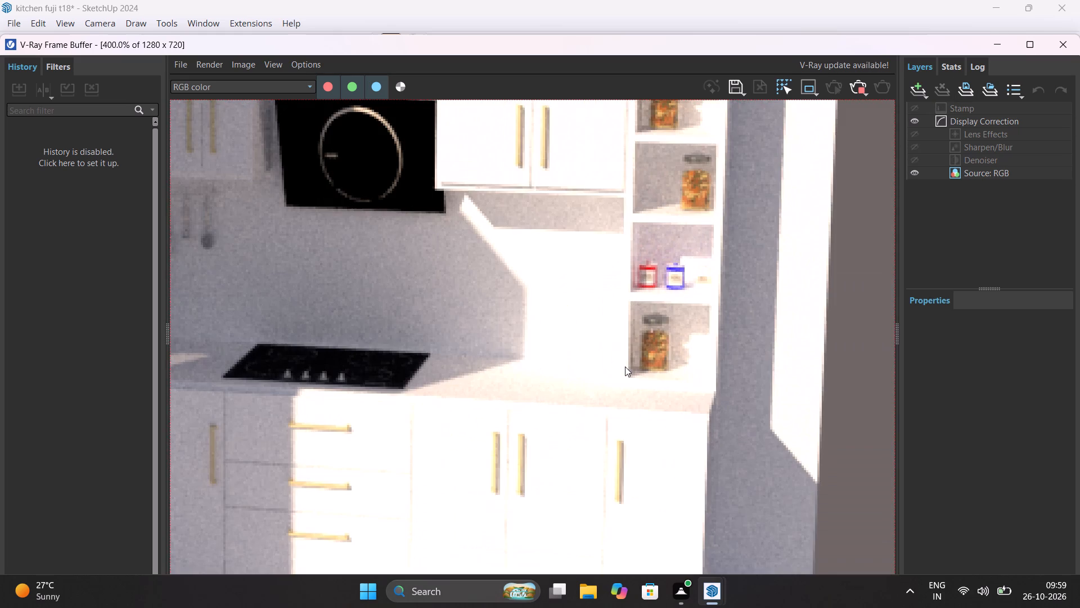
scroll(625, 366, "down", 1)
middle_click_drag(611, 361, 546, 324)
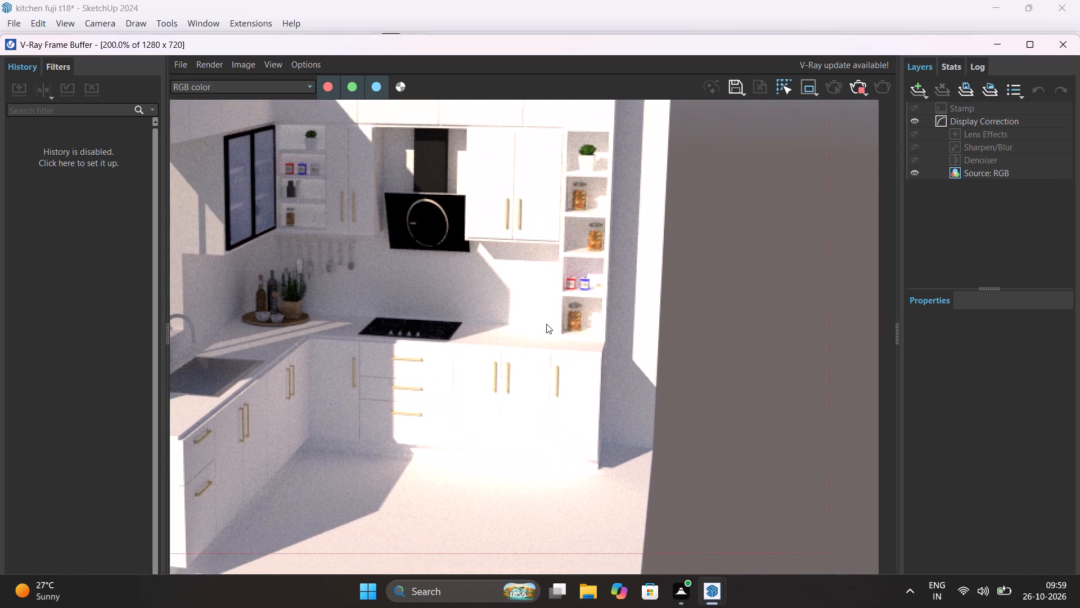
middle_click_drag(546, 324, 738, 369)
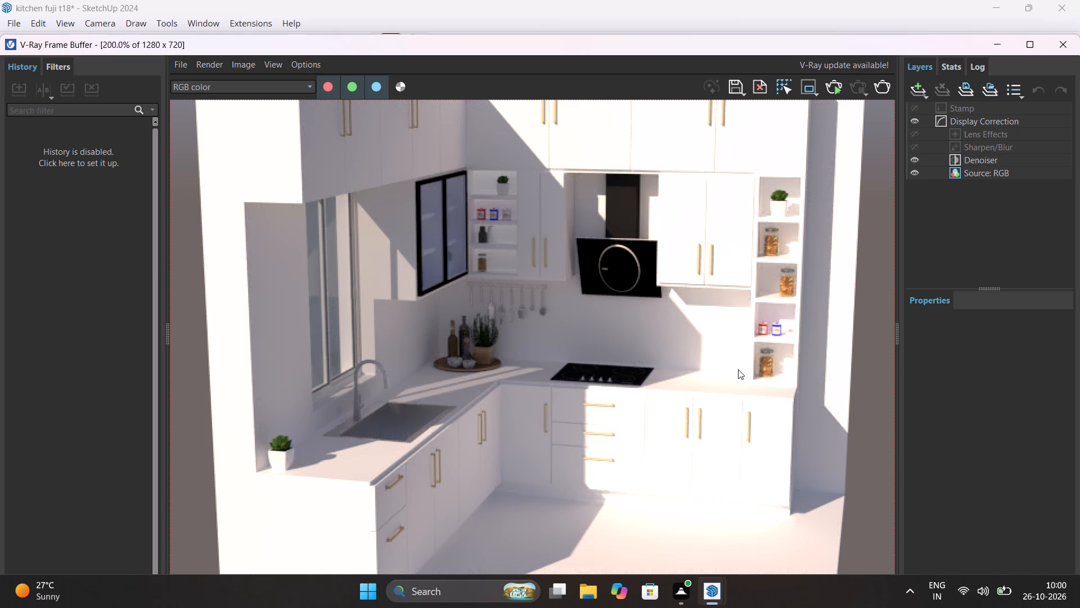
Start an interactive render of the kitchen and close the frame buffer.
left_click(835, 86)
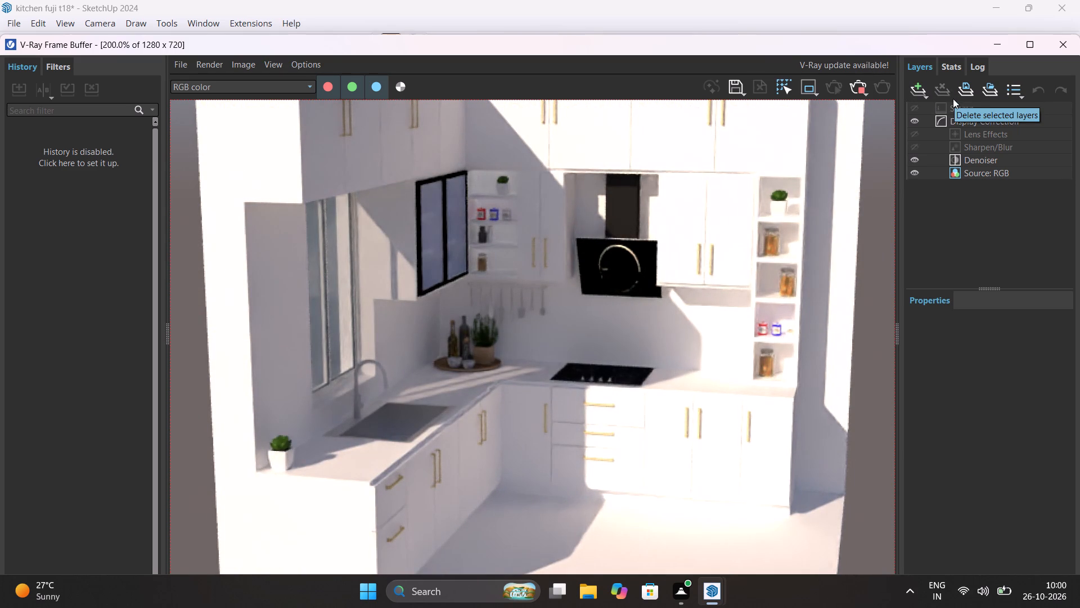
left_click(1062, 43)
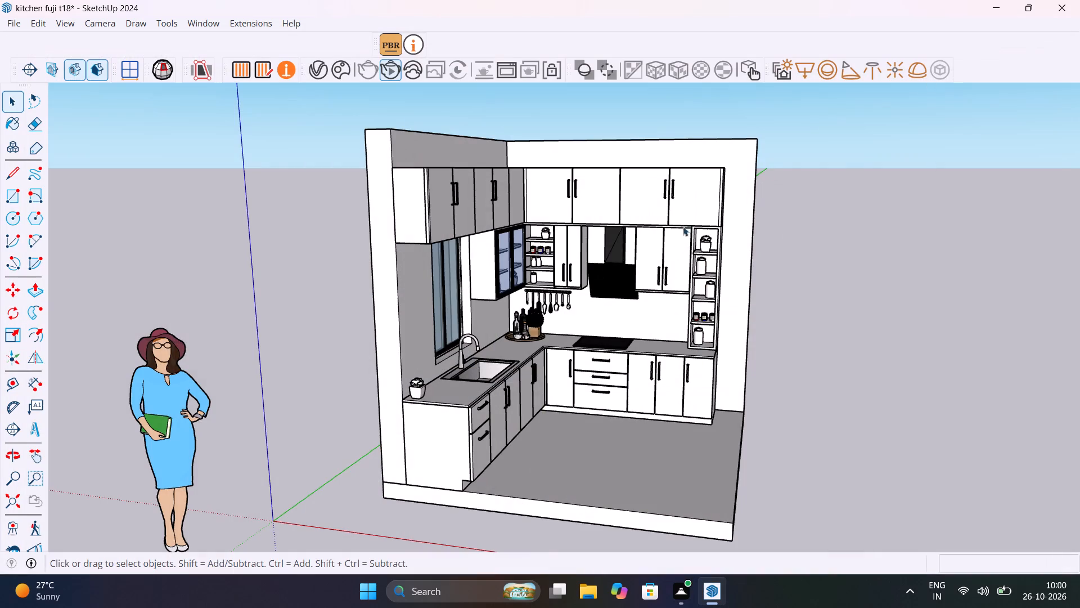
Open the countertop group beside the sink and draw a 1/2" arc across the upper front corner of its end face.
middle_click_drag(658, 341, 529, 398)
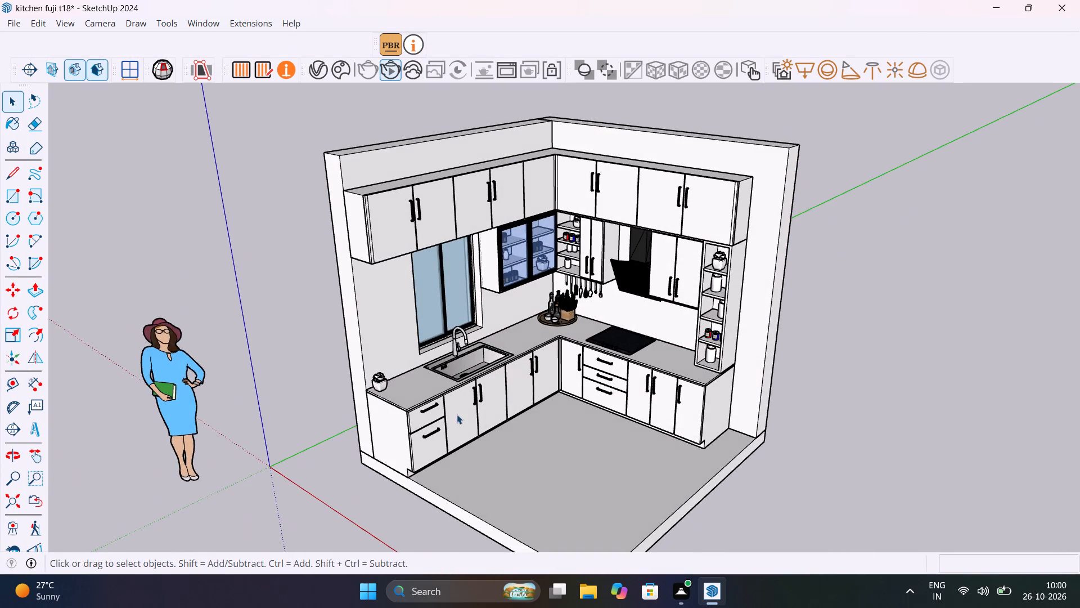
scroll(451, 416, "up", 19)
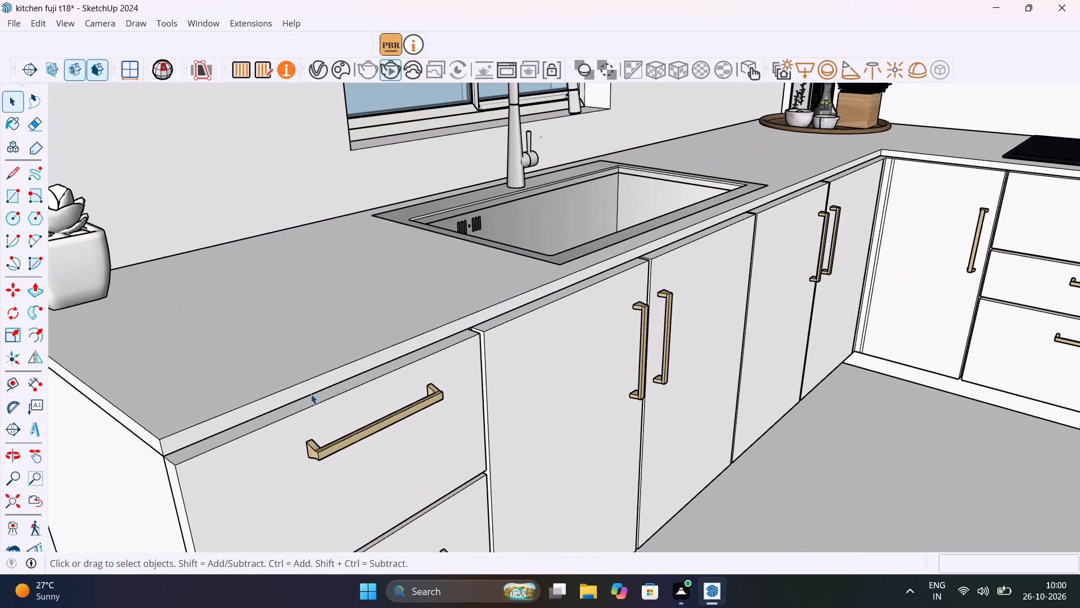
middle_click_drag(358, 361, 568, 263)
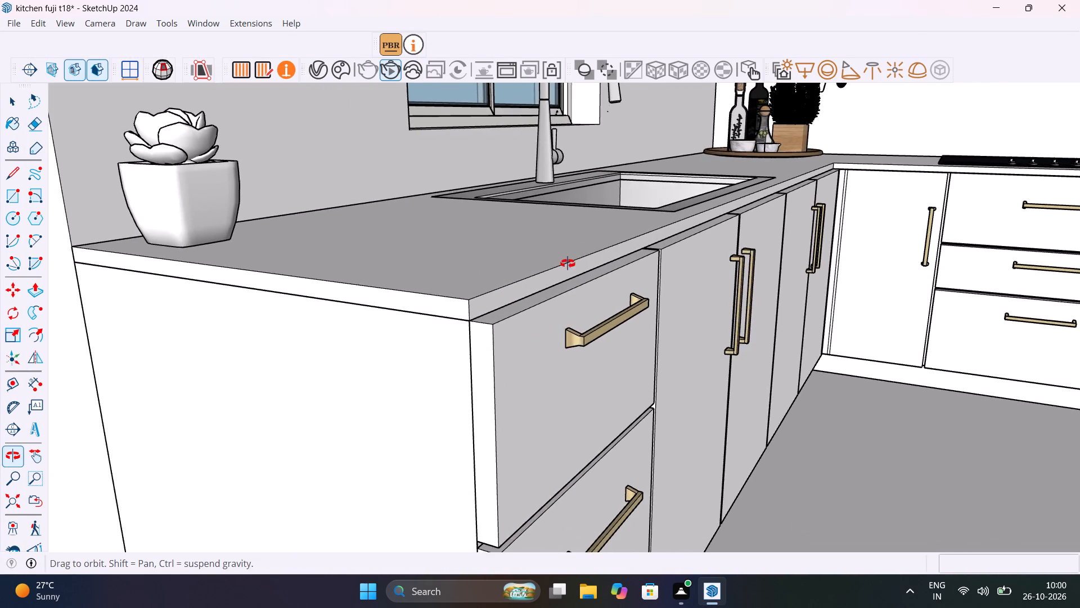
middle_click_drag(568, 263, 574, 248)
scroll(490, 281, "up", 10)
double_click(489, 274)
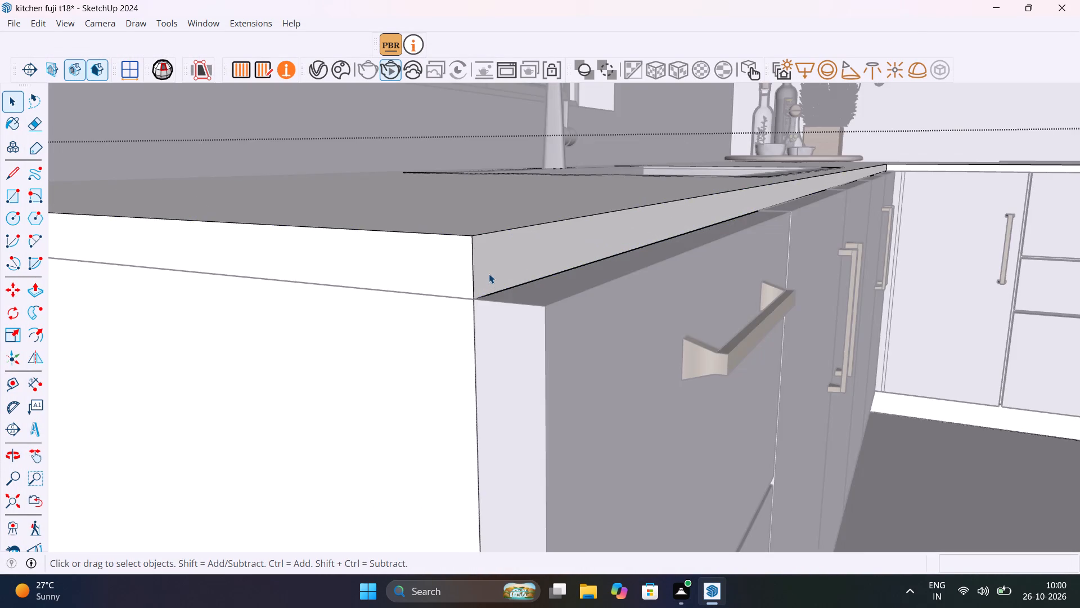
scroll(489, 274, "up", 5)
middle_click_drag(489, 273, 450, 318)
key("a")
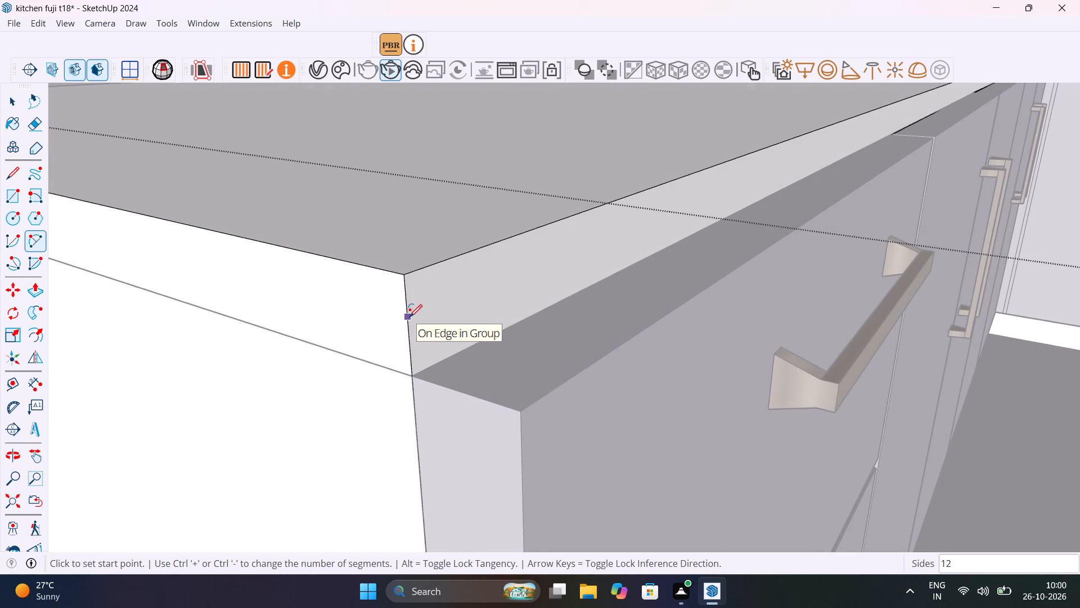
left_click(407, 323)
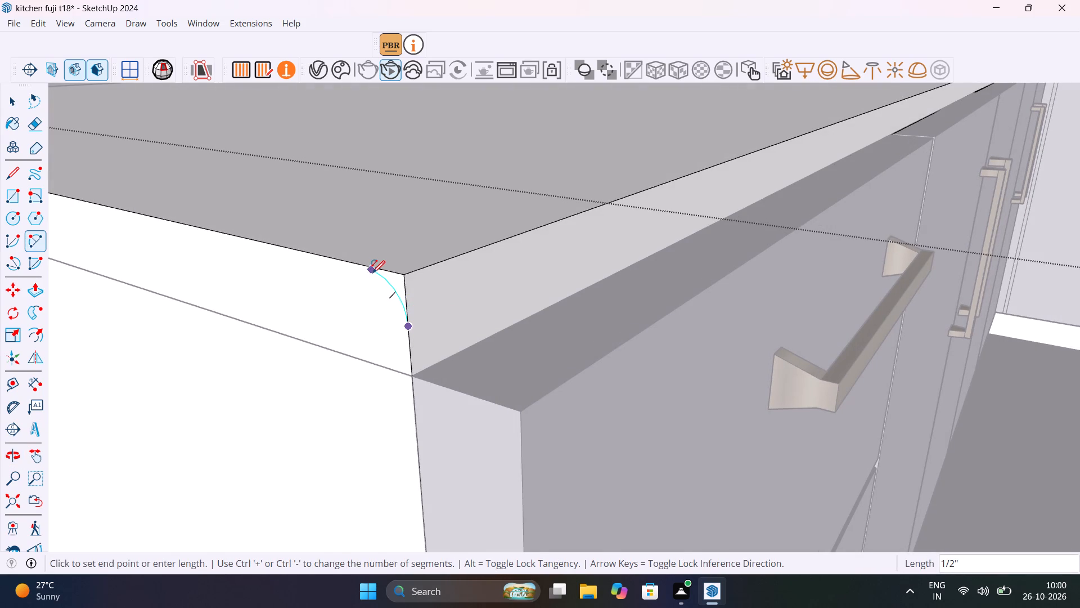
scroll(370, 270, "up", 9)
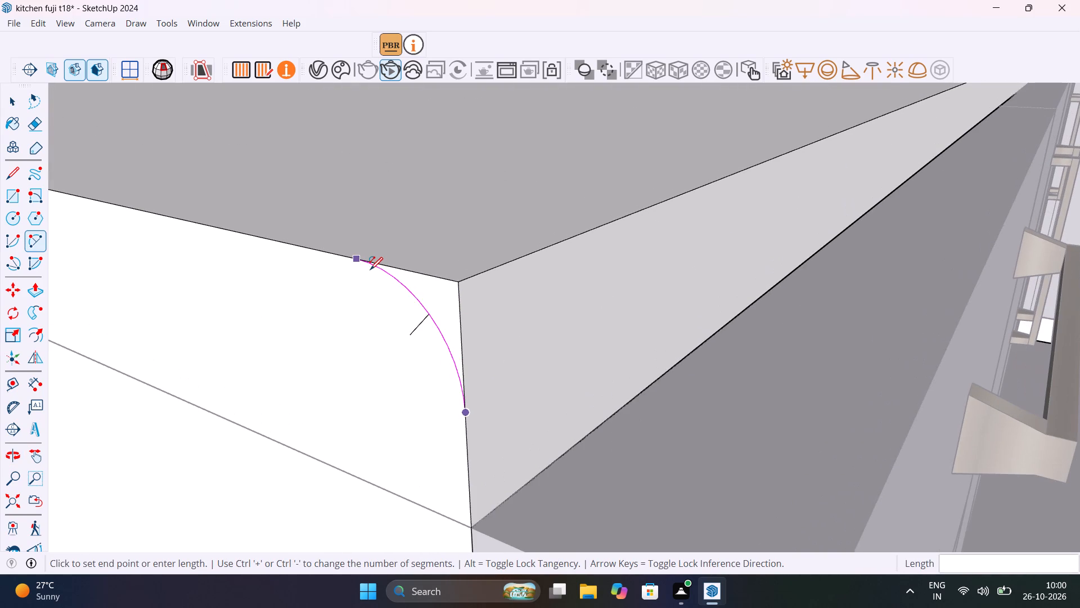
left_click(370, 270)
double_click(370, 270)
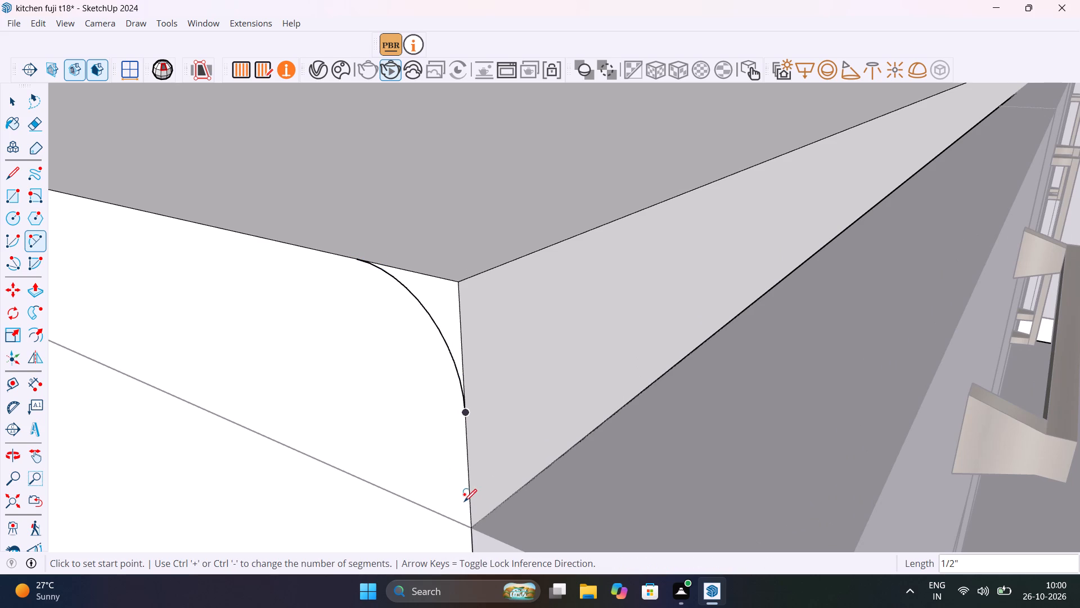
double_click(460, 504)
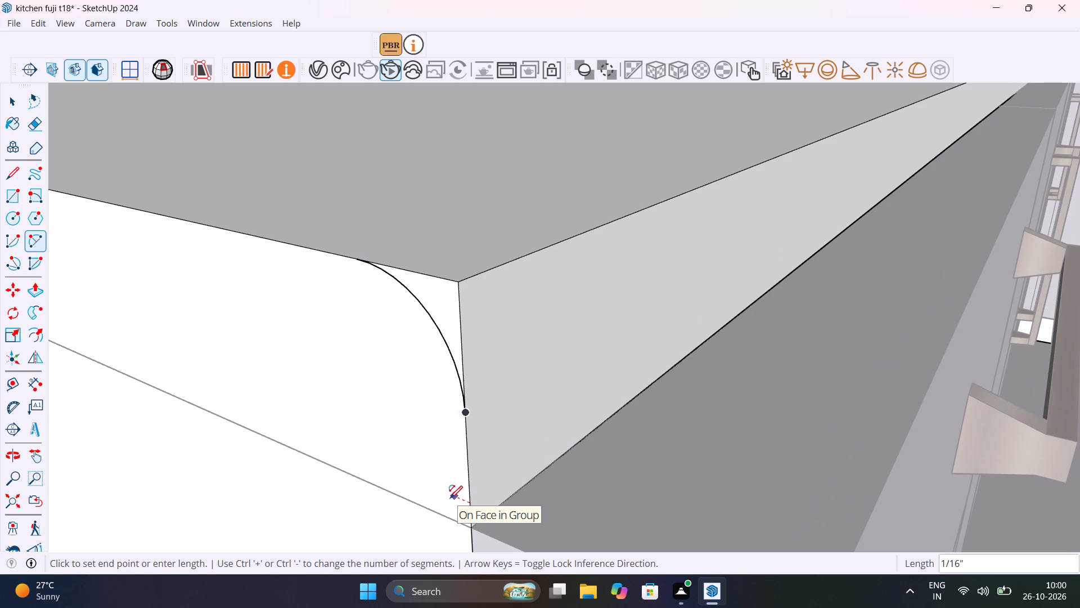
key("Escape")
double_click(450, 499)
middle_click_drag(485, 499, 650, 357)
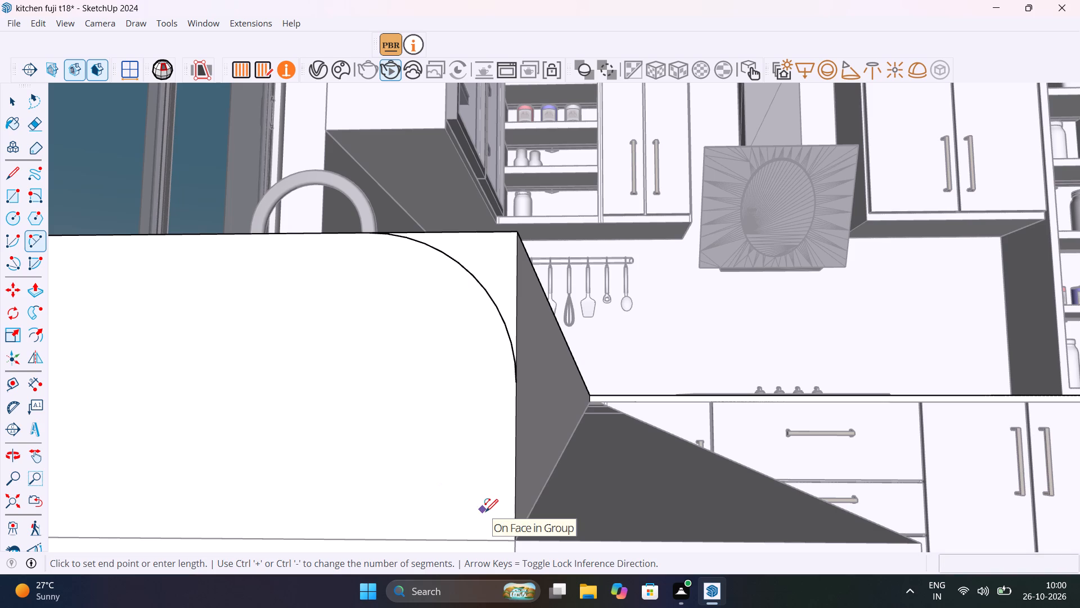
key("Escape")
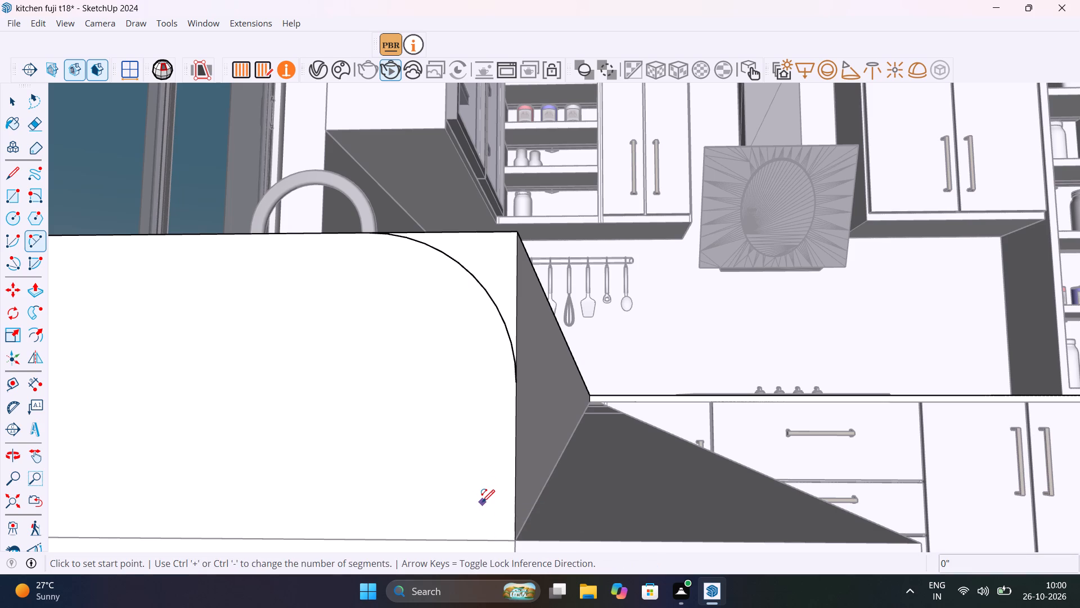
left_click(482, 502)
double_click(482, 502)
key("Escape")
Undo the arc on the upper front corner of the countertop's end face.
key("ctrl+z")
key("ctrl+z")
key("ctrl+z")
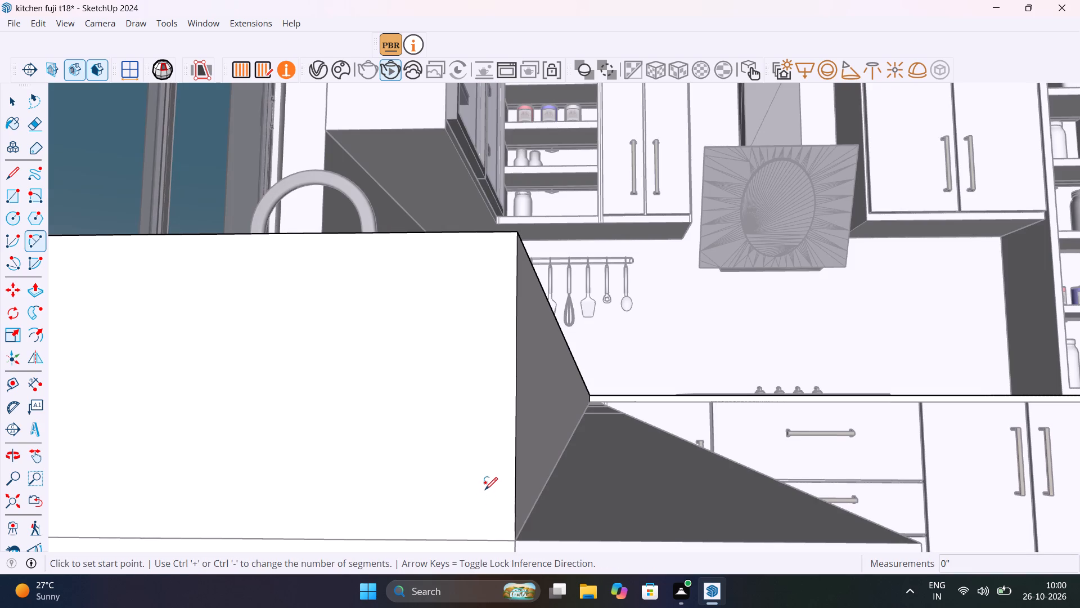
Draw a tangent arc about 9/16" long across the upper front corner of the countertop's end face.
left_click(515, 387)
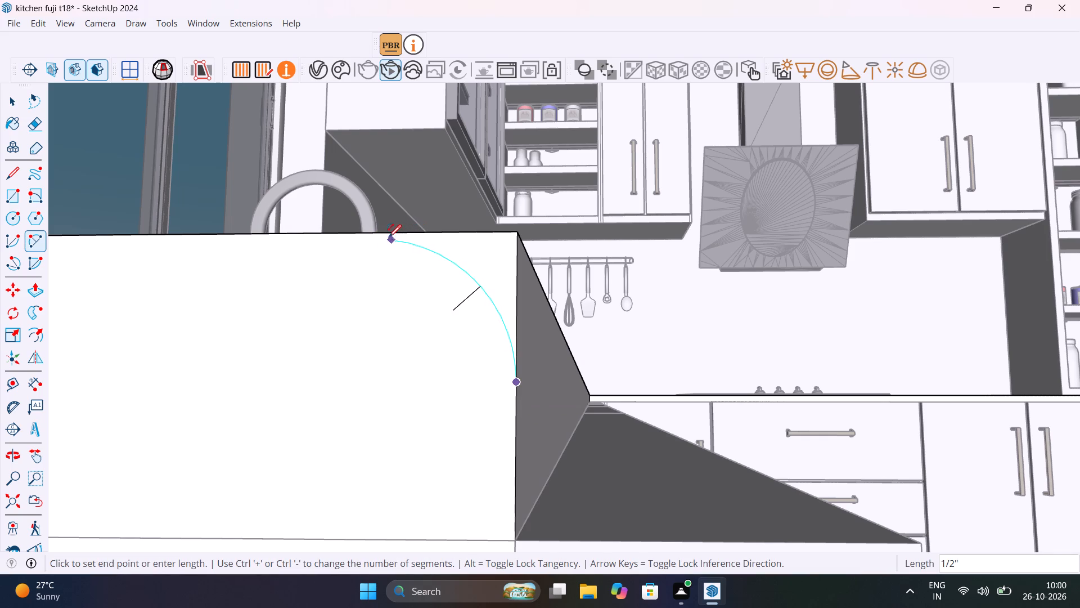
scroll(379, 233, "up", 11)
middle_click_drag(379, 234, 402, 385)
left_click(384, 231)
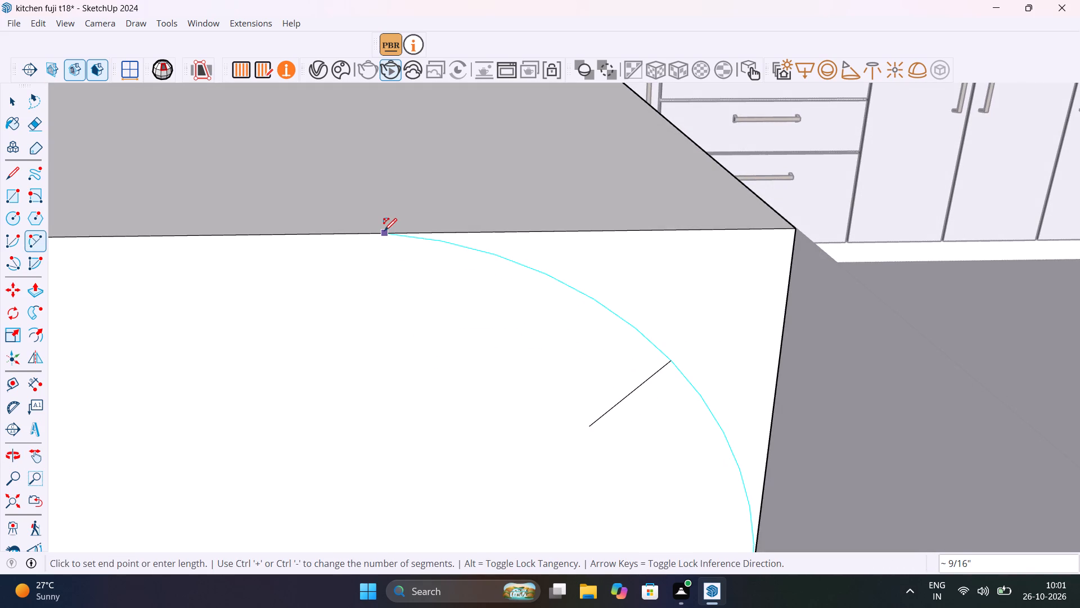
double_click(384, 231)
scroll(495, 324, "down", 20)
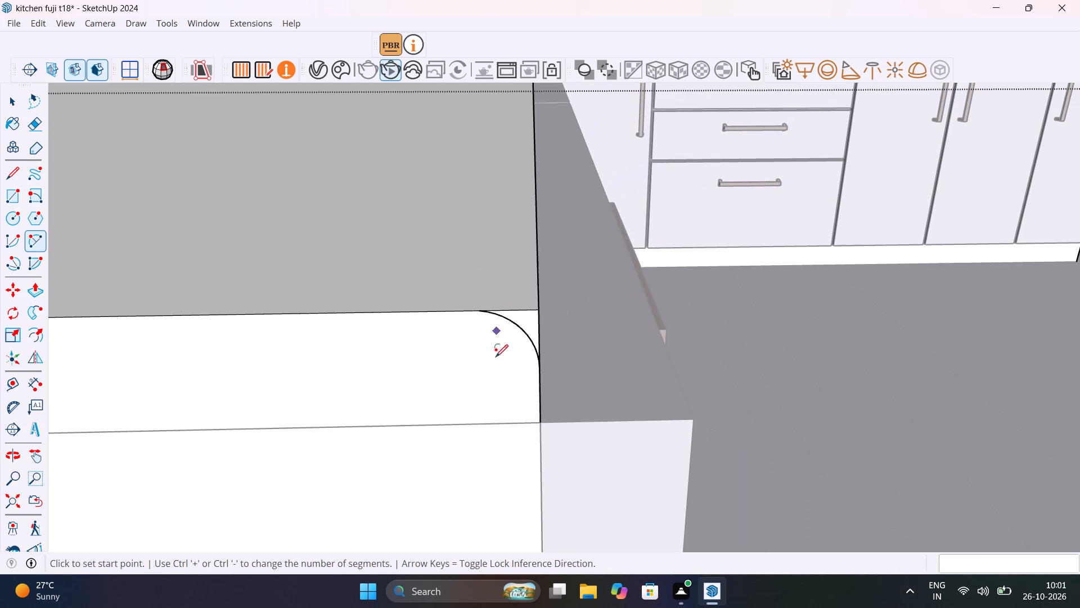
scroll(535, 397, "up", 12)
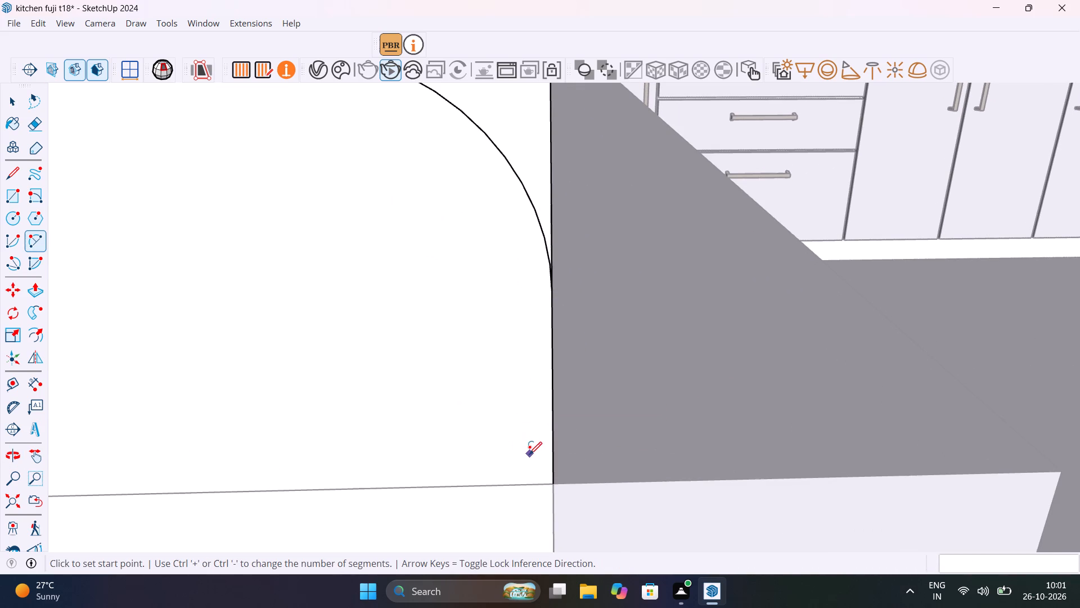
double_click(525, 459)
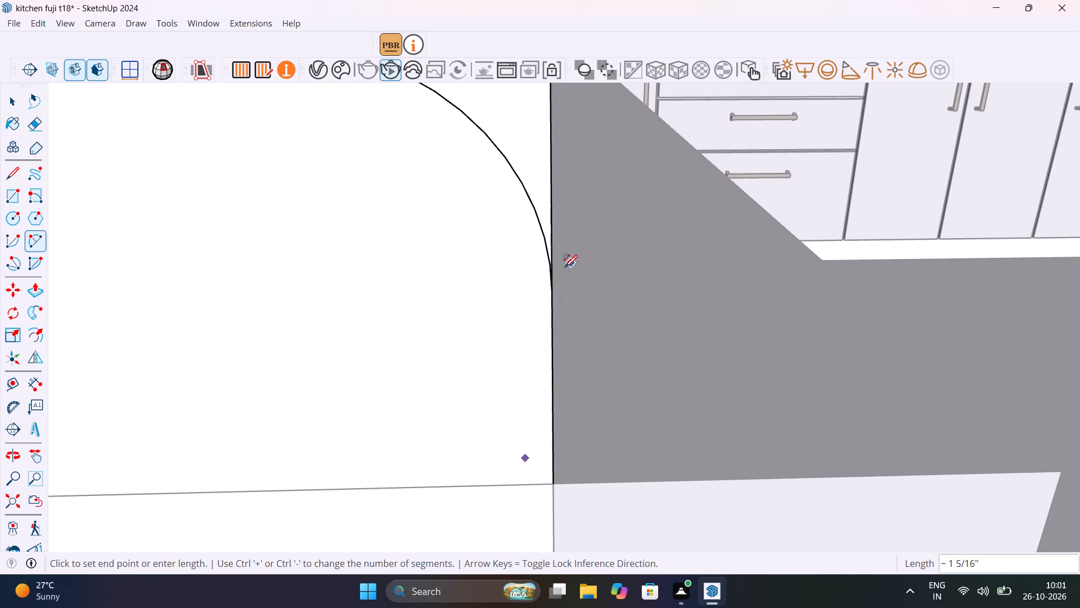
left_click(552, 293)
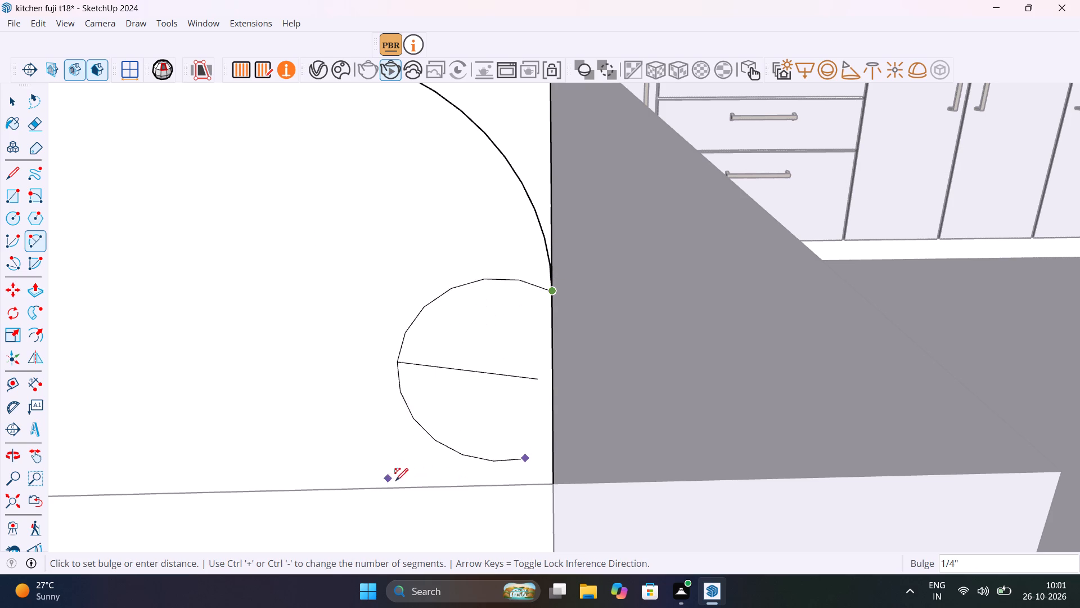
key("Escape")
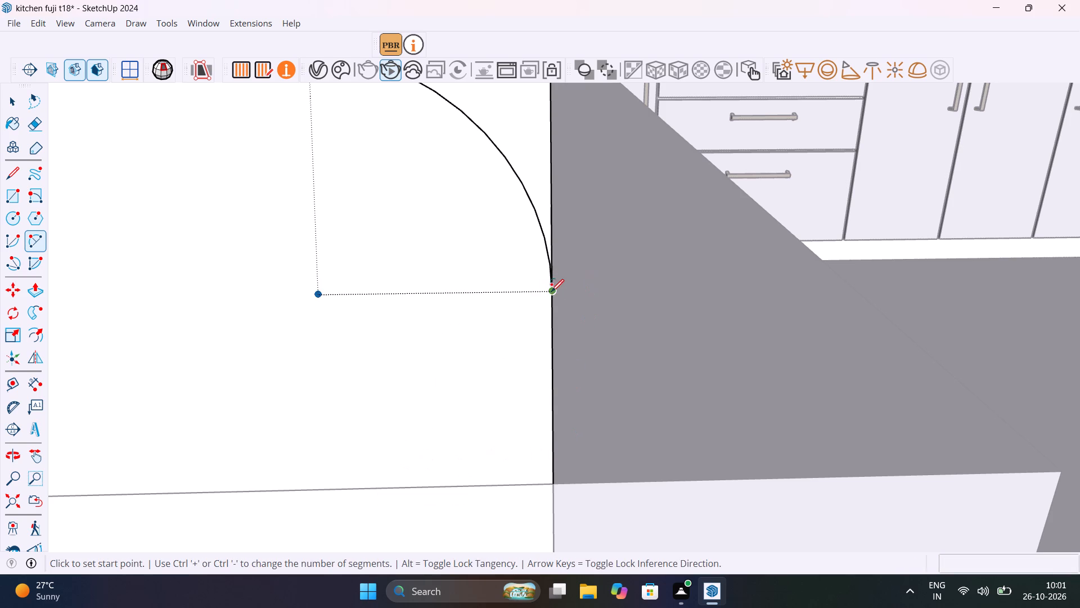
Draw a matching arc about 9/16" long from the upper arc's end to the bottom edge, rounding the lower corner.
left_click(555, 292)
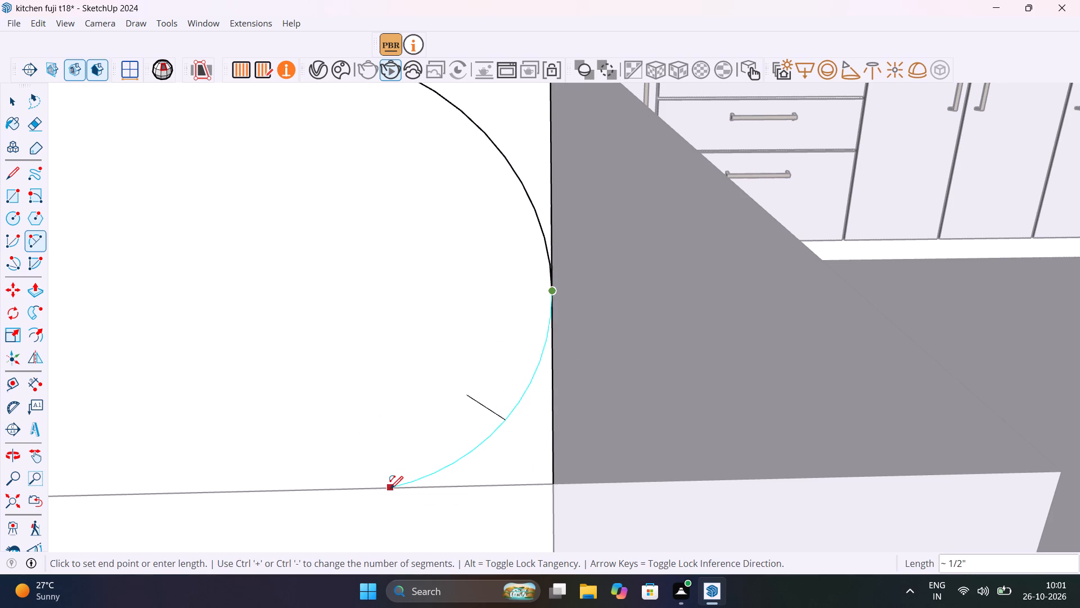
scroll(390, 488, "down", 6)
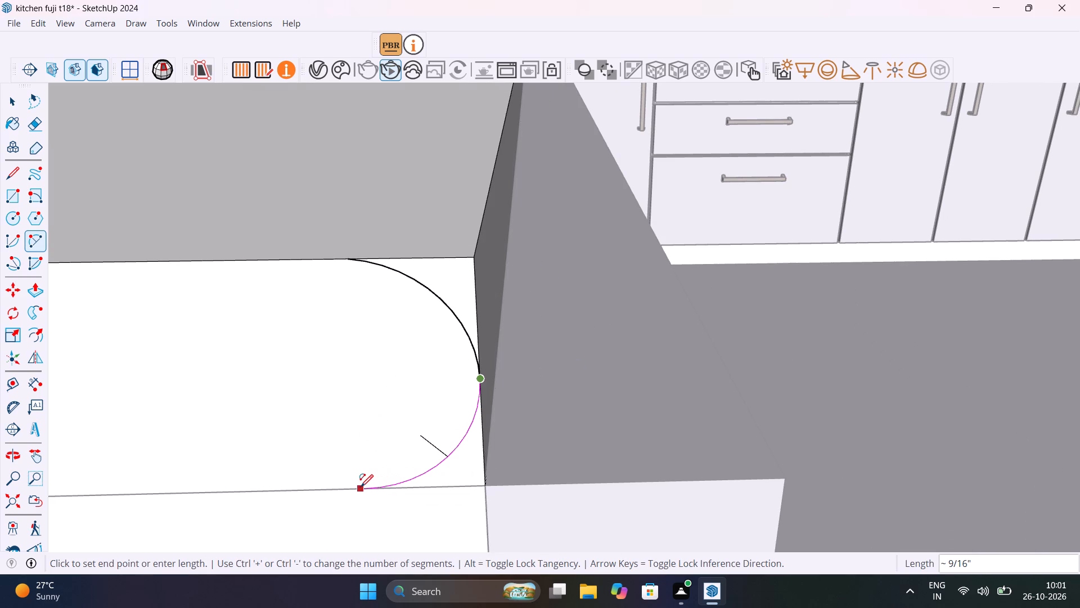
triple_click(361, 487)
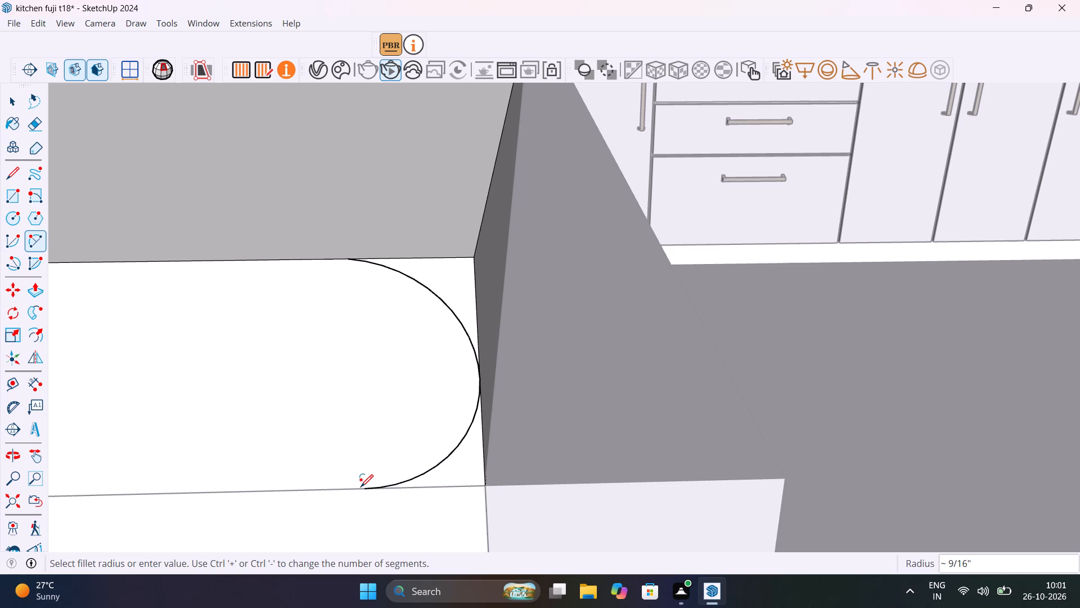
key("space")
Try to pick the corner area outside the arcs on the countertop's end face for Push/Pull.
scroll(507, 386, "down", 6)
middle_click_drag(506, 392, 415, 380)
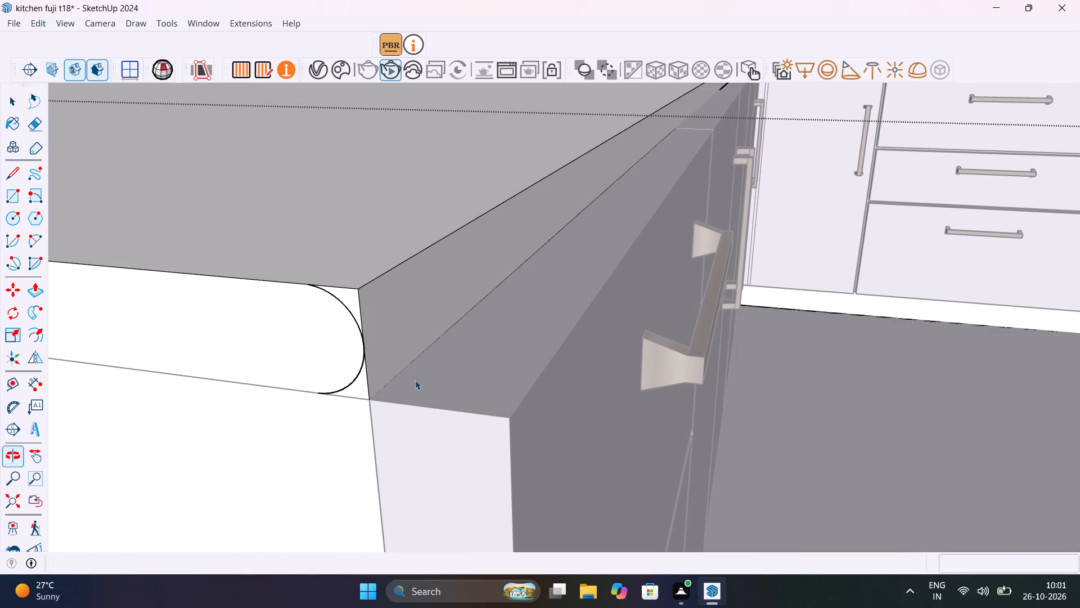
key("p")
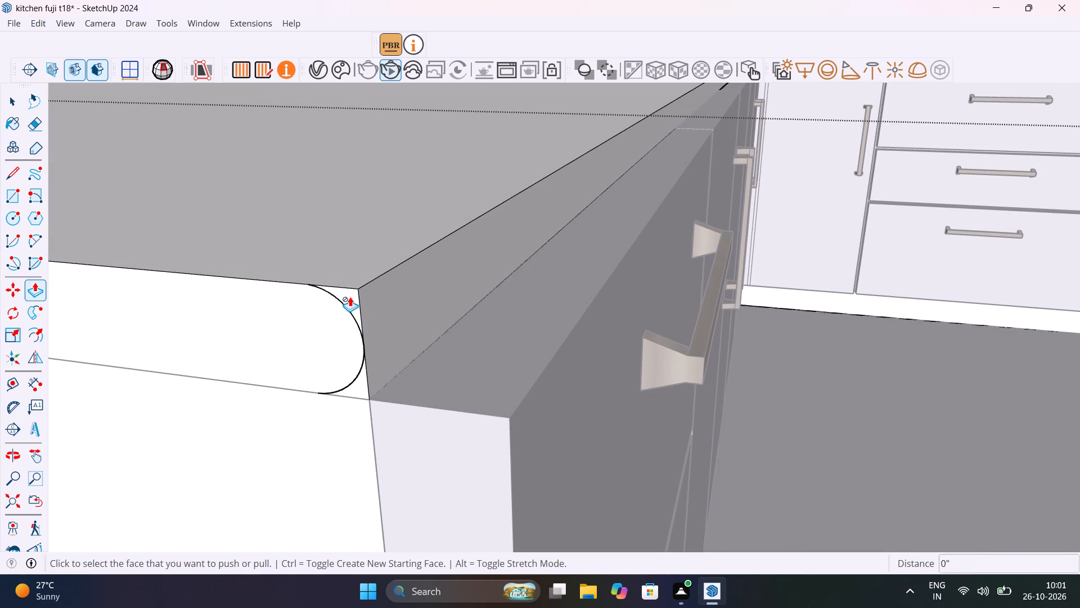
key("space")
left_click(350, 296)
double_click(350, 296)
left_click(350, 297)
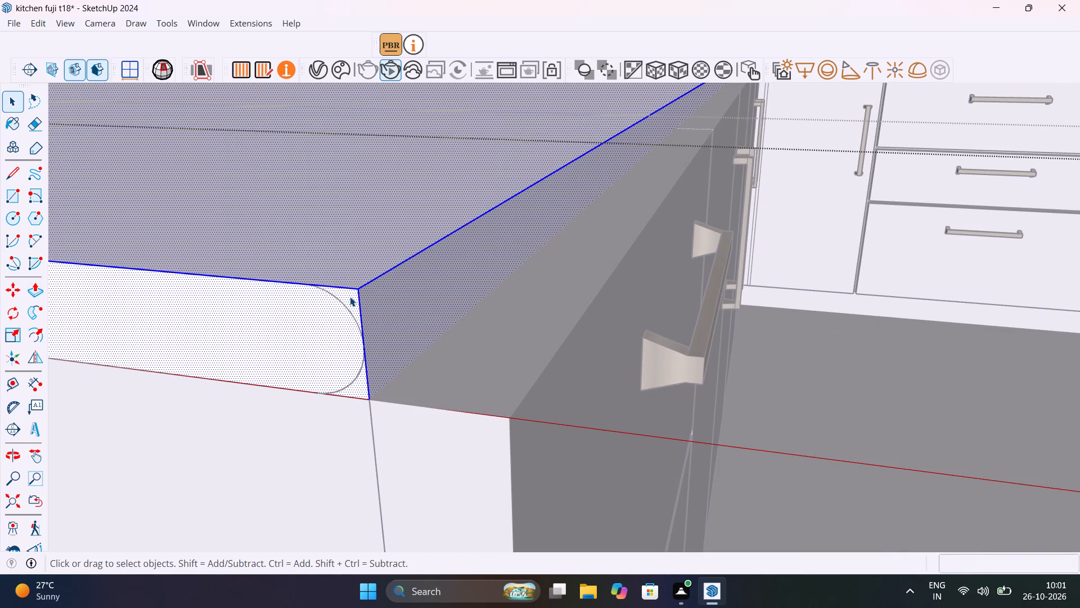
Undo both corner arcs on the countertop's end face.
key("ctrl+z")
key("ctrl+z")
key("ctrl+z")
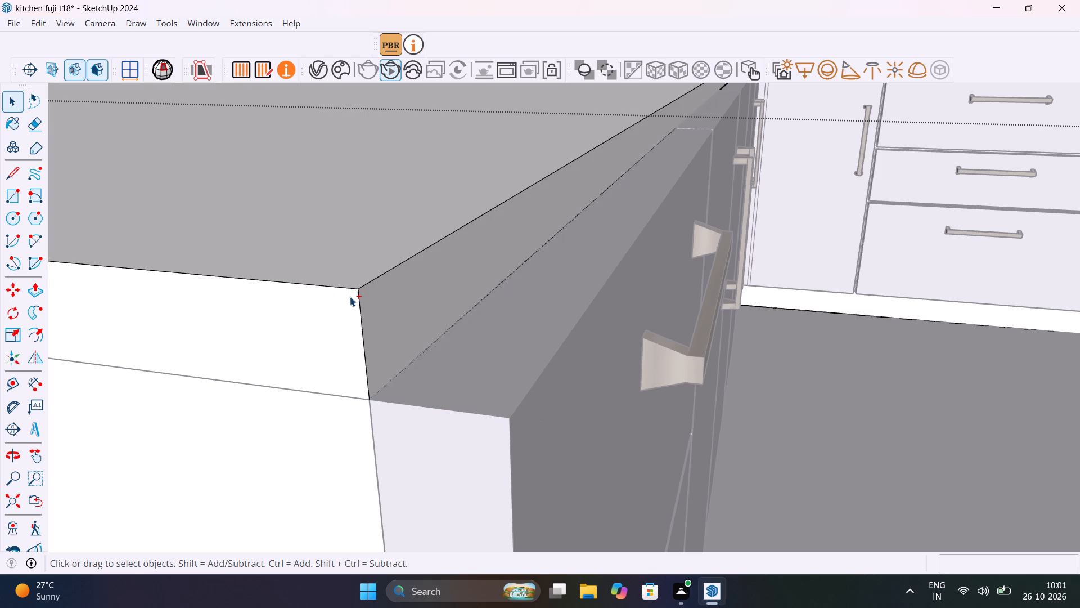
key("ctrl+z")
Draw a tangent arc about 9/16" long across the upper front corner of the sink-side countertop's end face.
key("space")
double_click(352, 315)
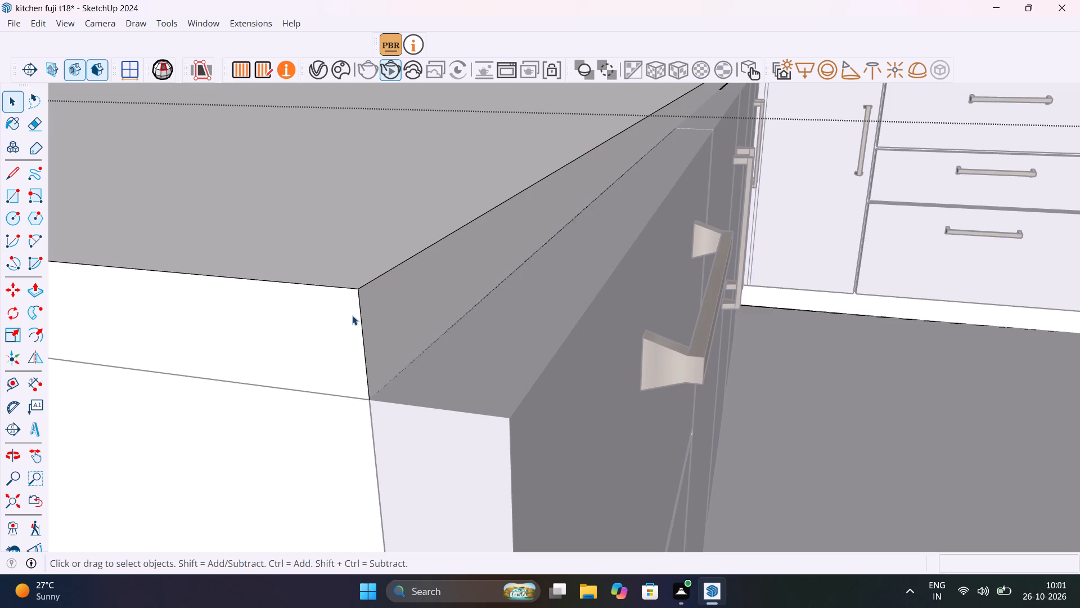
double_click(352, 315)
scroll(352, 315, "up", 8)
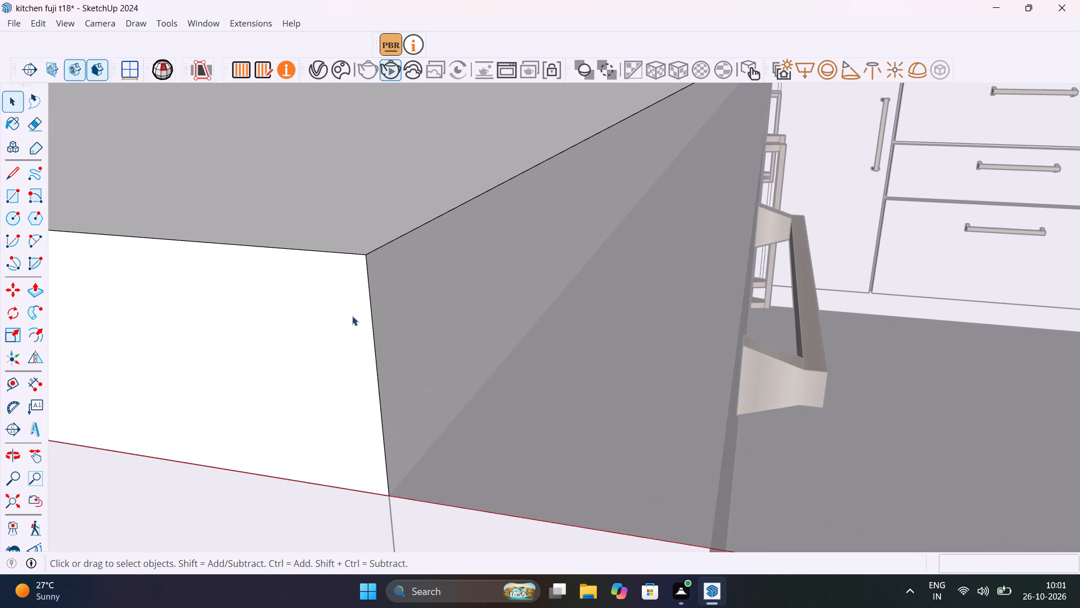
key("a")
left_click(376, 377)
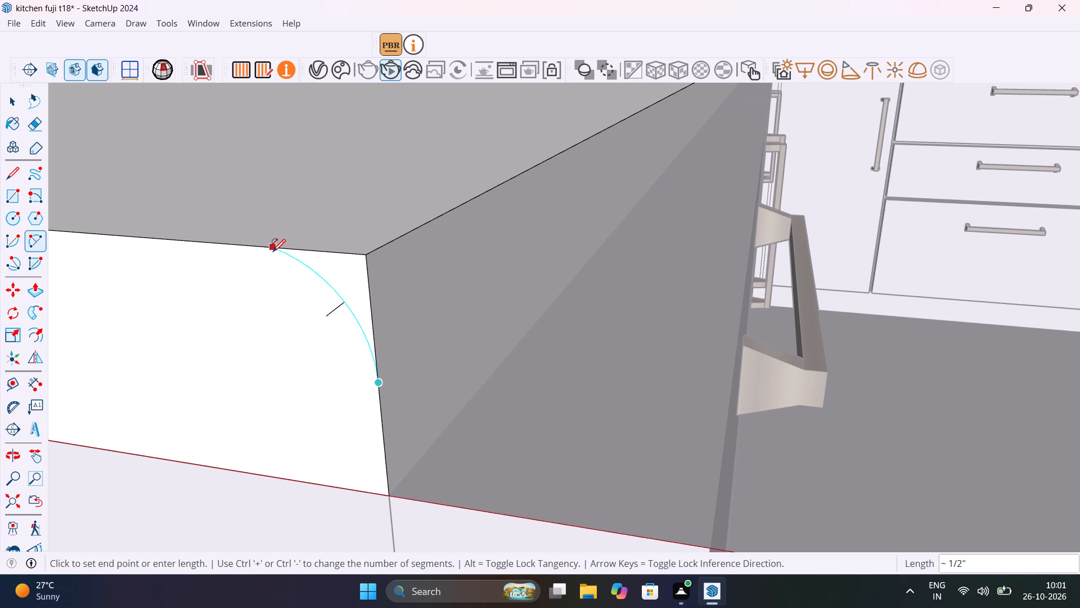
triple_click(242, 247)
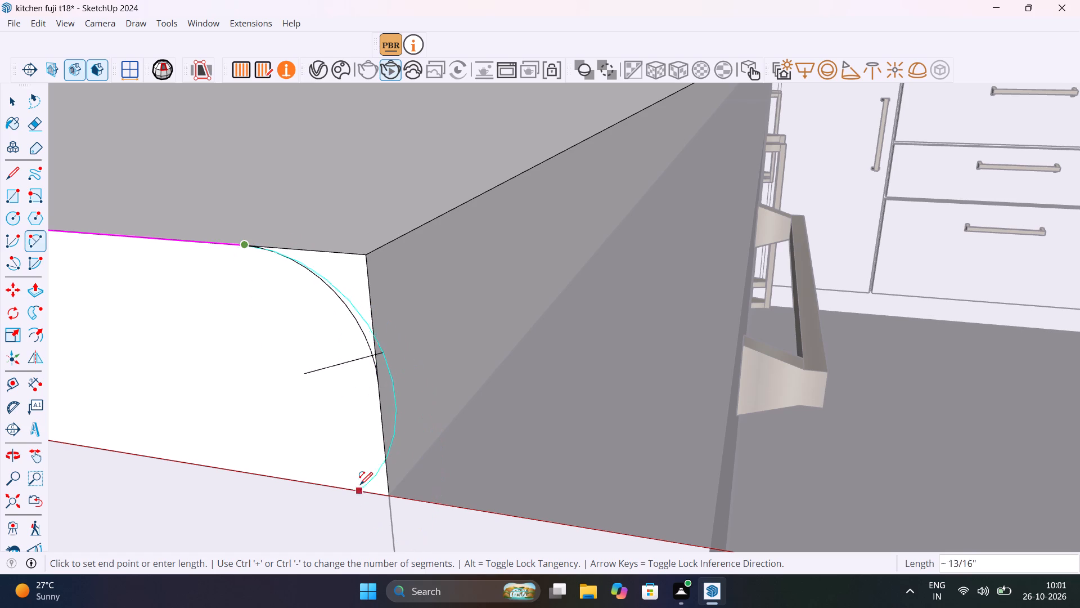
key("Escape")
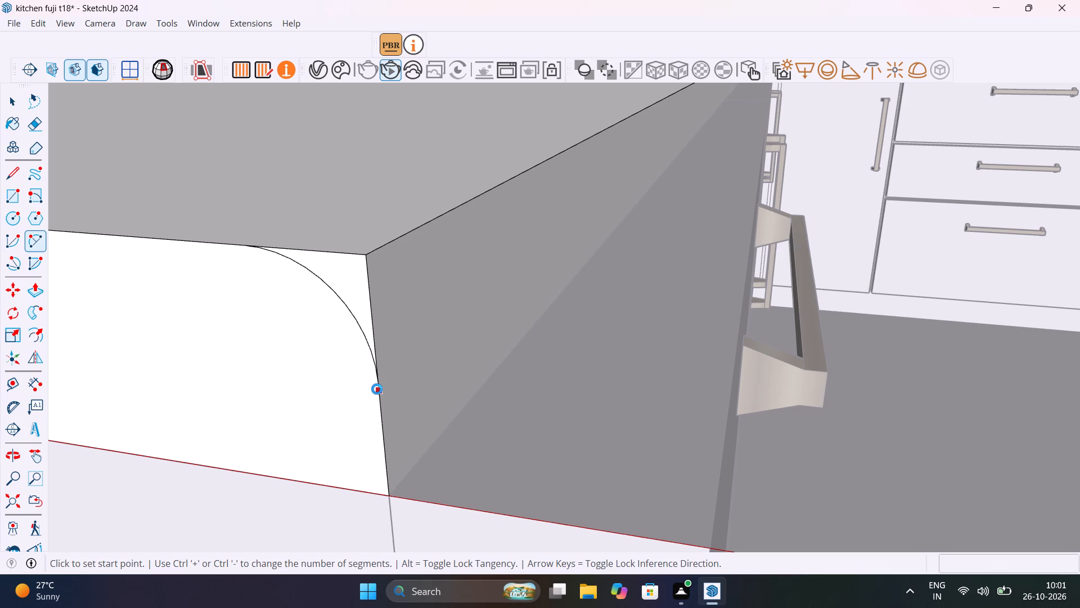
Draw a matching arc about 9/16" long from the upper arc's lower end to the end face's bottom edge.
left_click(377, 389)
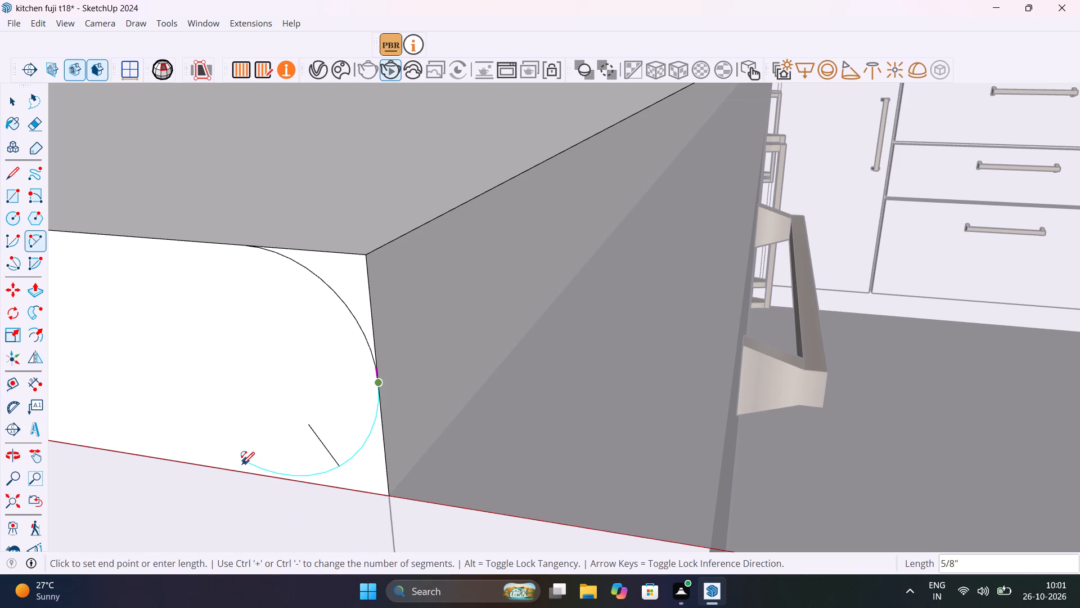
scroll(239, 467, "up", 7)
middle_click_drag(286, 449, 436, 406)
scroll(331, 440, "down", 9)
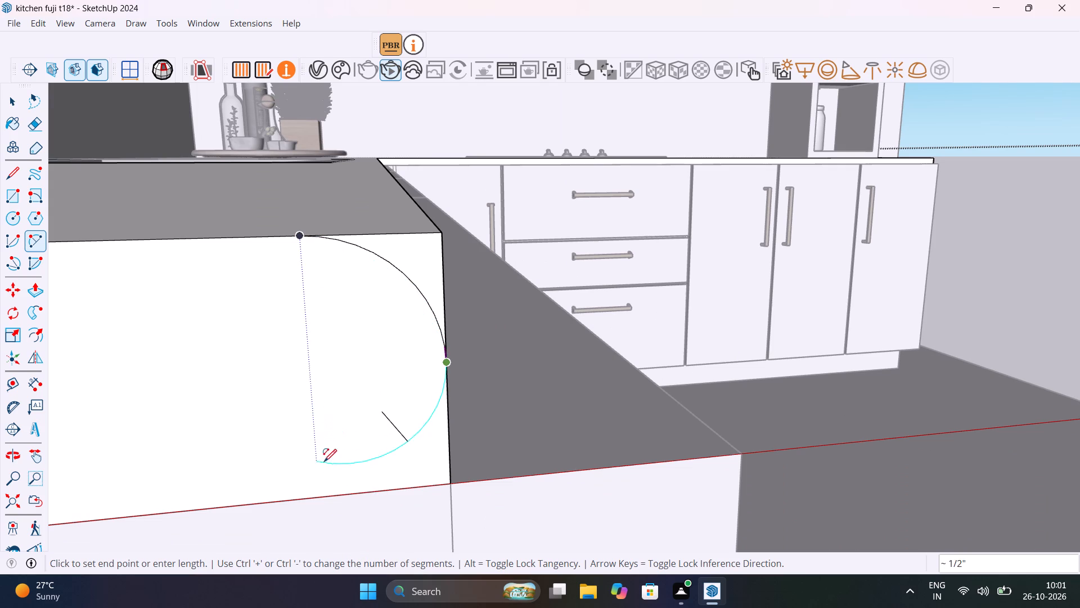
left_click(330, 493)
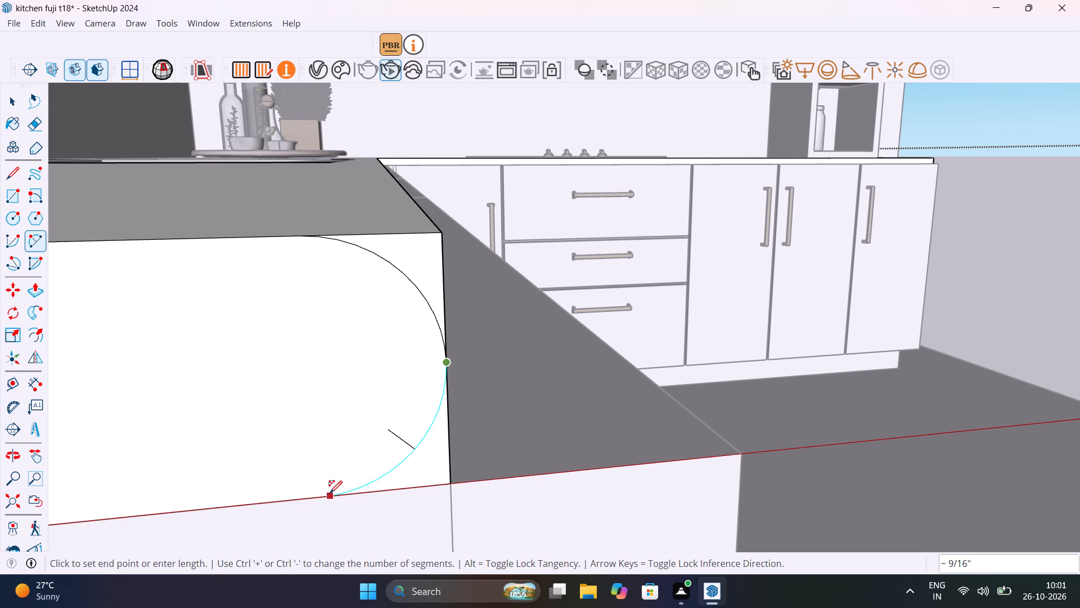
double_click(330, 493)
key("space")
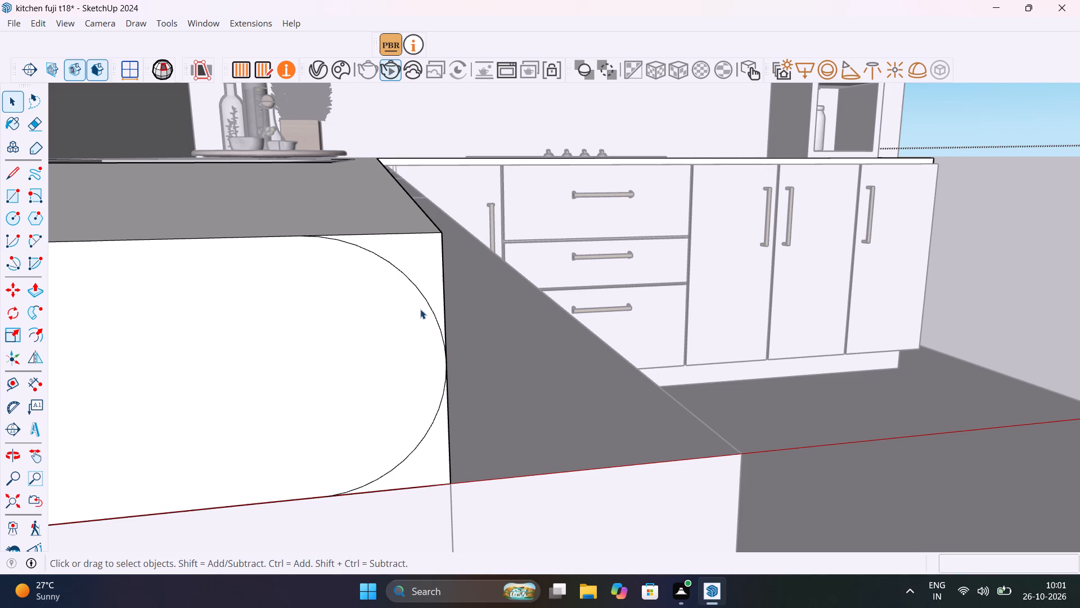
Push/Pull the upper corner area outside the arc 7' 3" along the countertop's front edge to cut it away.
key("p")
double_click(429, 277)
middle_click_drag(429, 276, 279, 301)
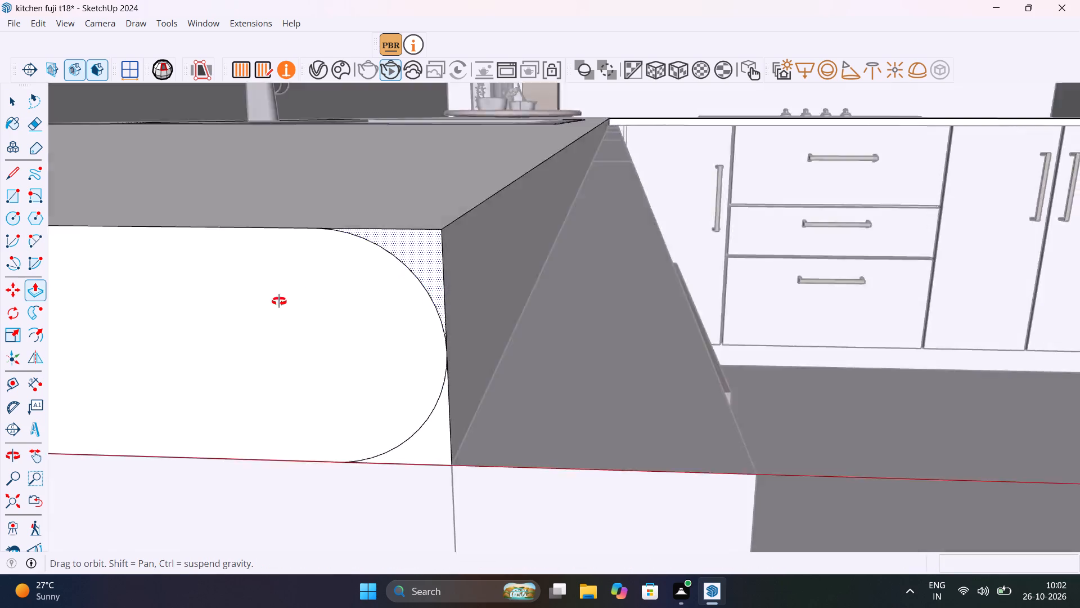
middle_click_drag(279, 301, 136, 451)
scroll(762, 236, "down", 1)
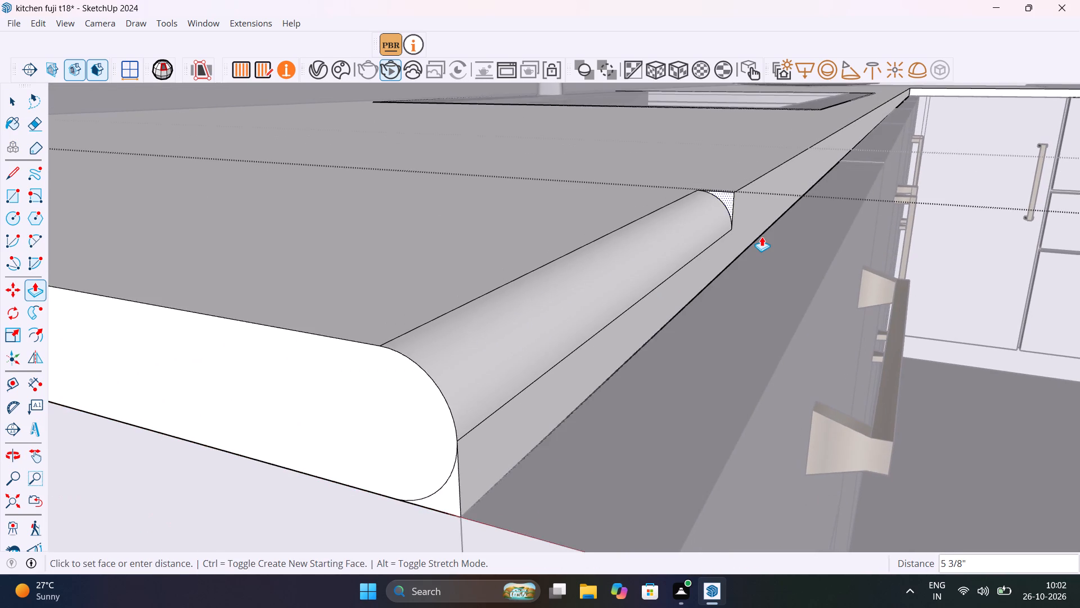
scroll(762, 236, "down", 11)
left_click(895, 87)
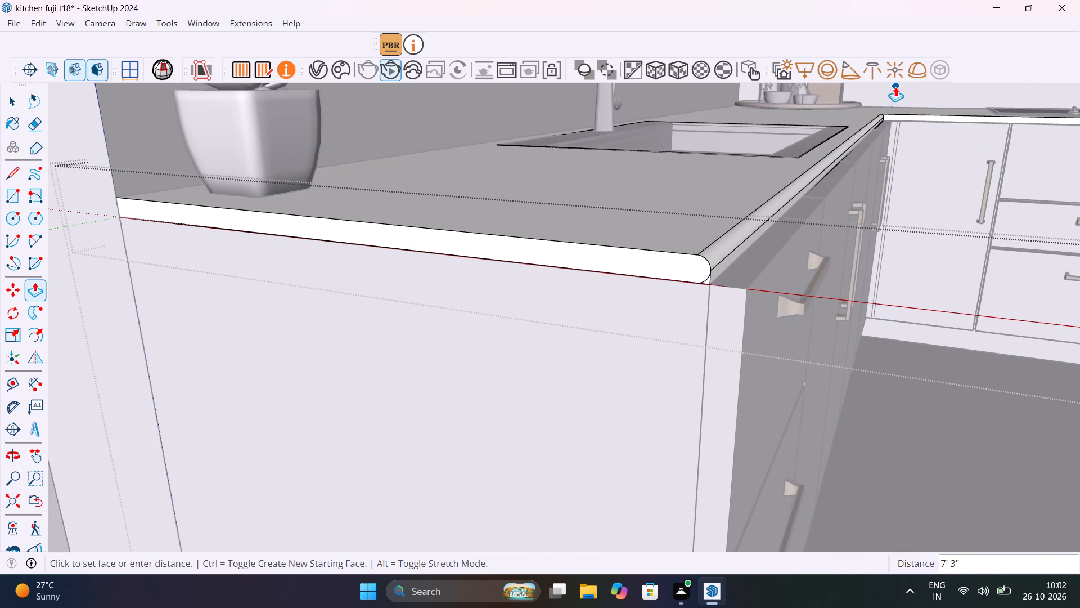
Push/Pull the lower corner area outside the arc along the same front edge, repeating the previous distance.
scroll(717, 283, "up", 15)
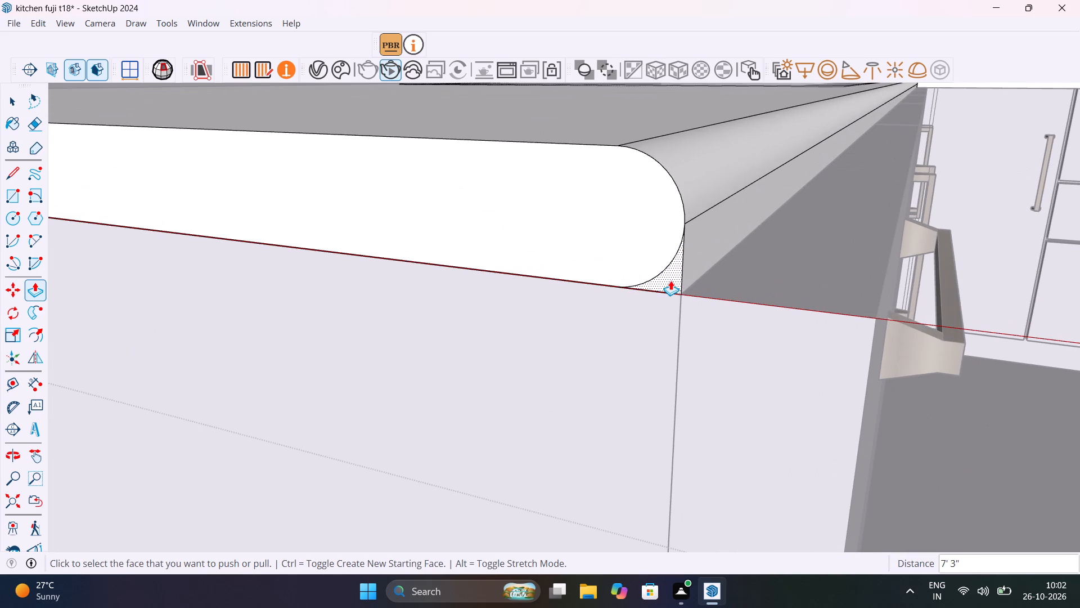
double_click(670, 280)
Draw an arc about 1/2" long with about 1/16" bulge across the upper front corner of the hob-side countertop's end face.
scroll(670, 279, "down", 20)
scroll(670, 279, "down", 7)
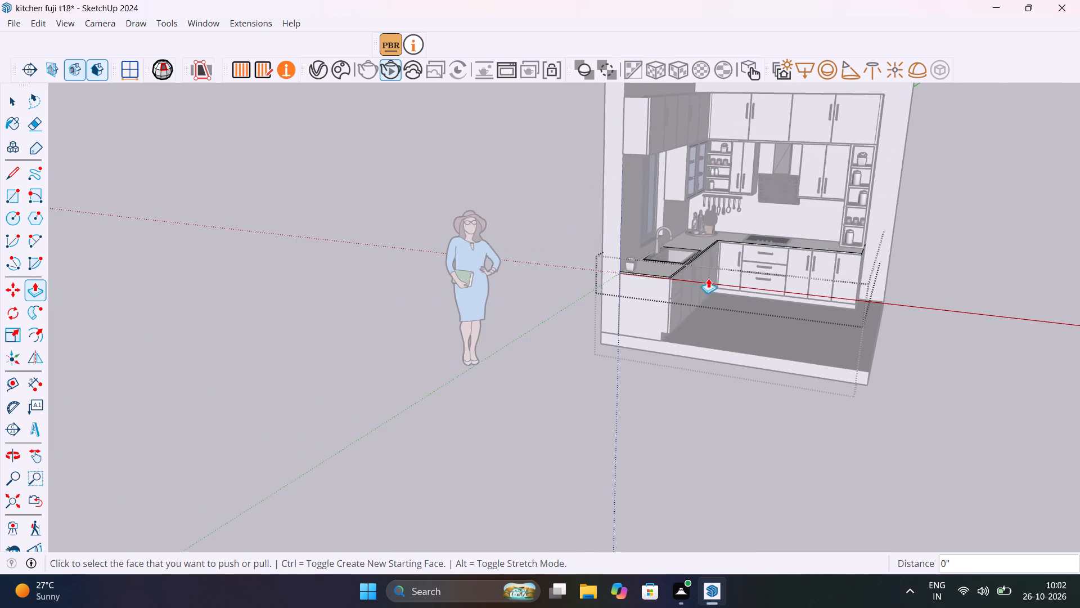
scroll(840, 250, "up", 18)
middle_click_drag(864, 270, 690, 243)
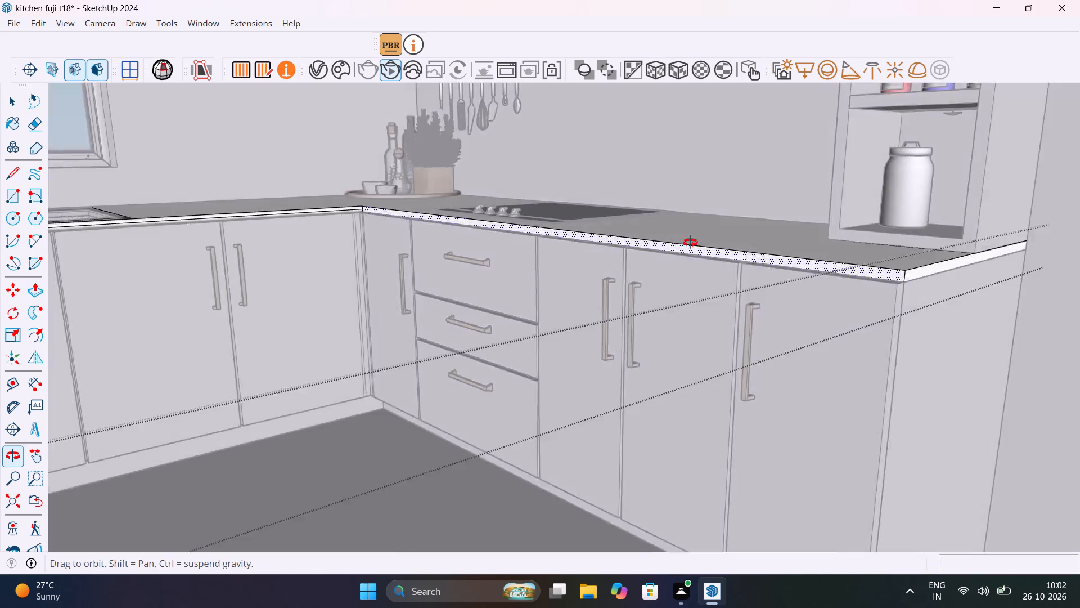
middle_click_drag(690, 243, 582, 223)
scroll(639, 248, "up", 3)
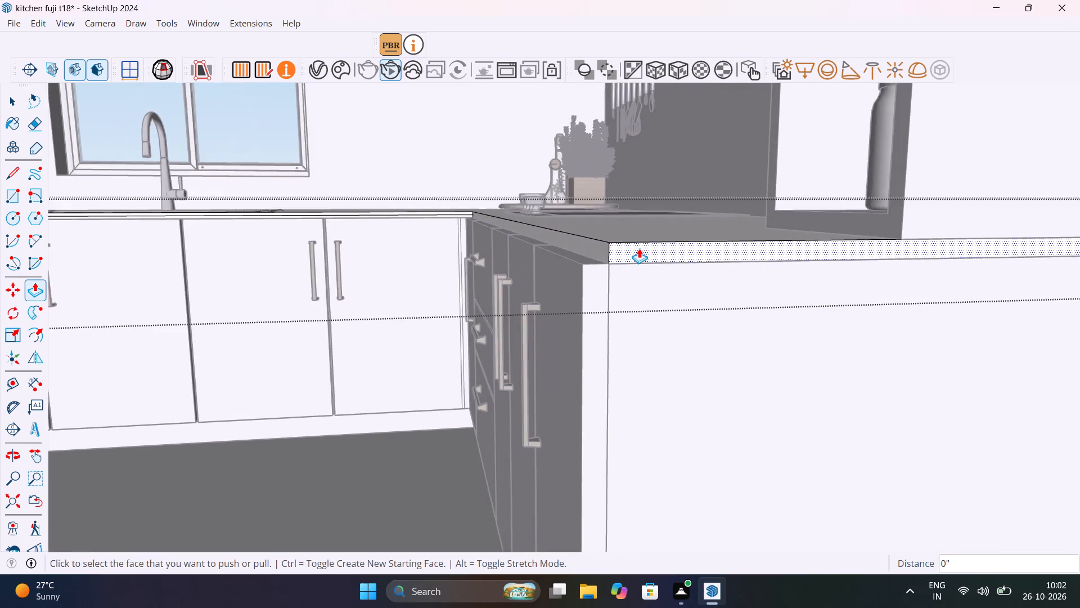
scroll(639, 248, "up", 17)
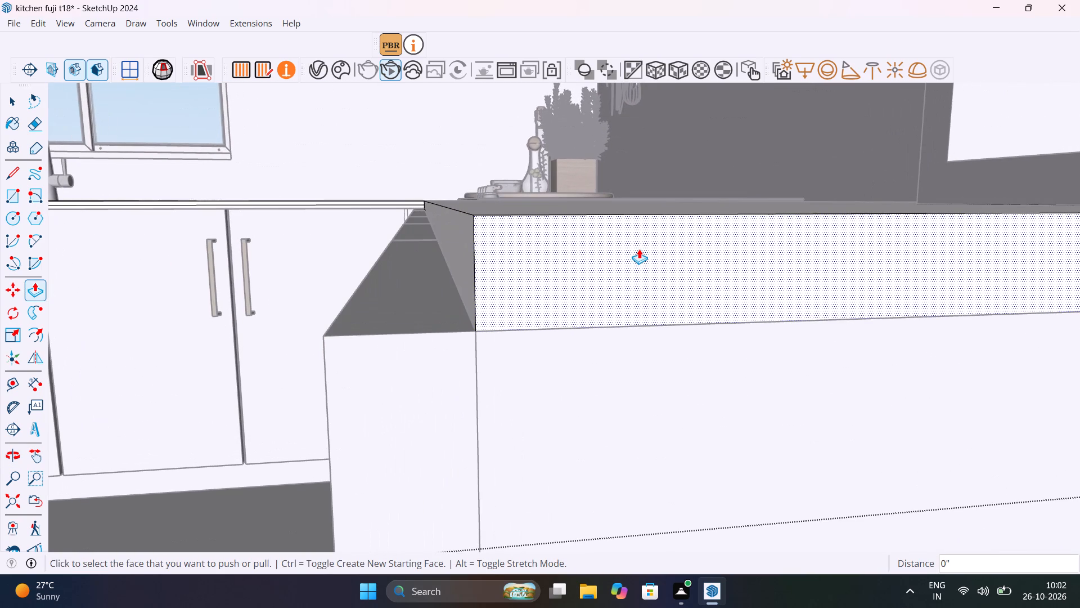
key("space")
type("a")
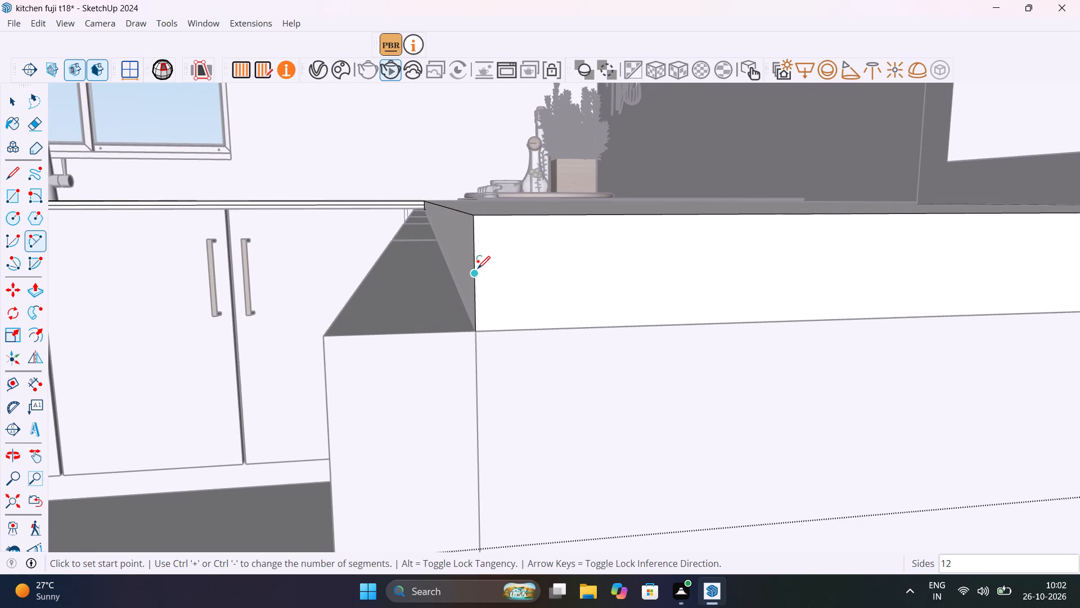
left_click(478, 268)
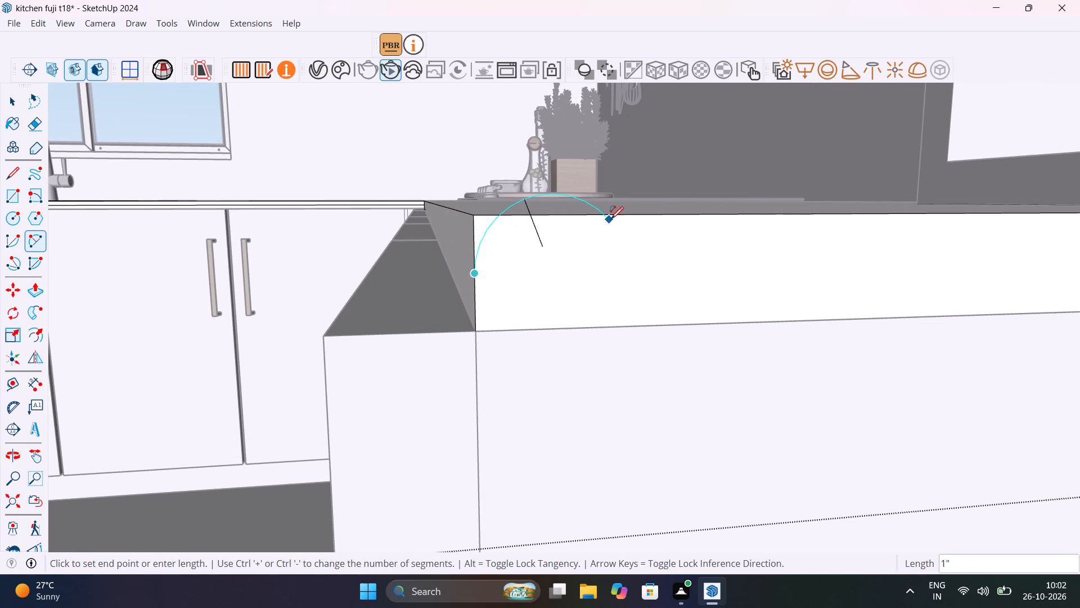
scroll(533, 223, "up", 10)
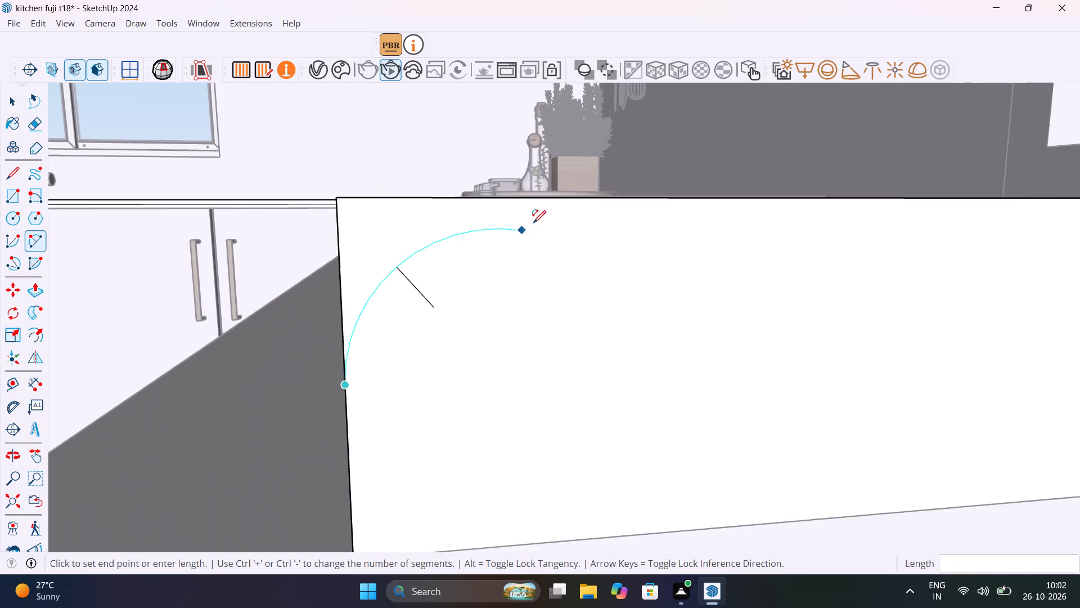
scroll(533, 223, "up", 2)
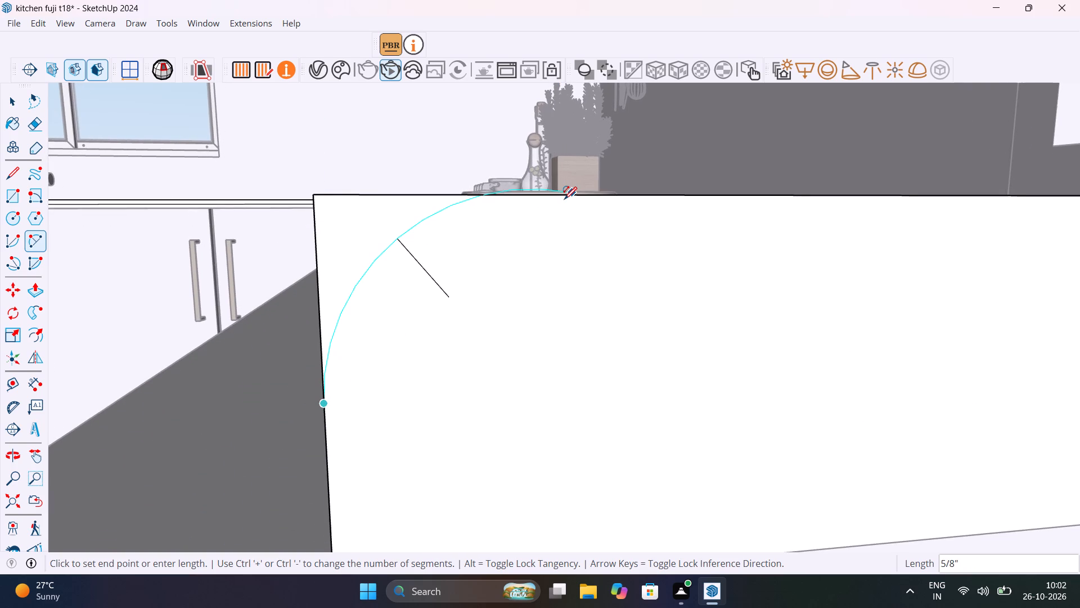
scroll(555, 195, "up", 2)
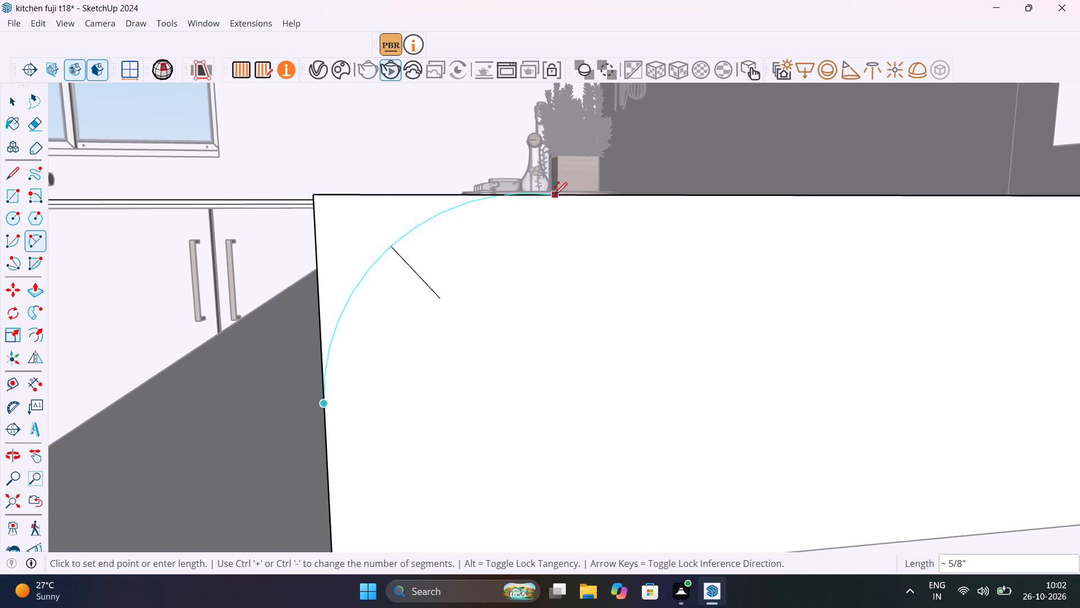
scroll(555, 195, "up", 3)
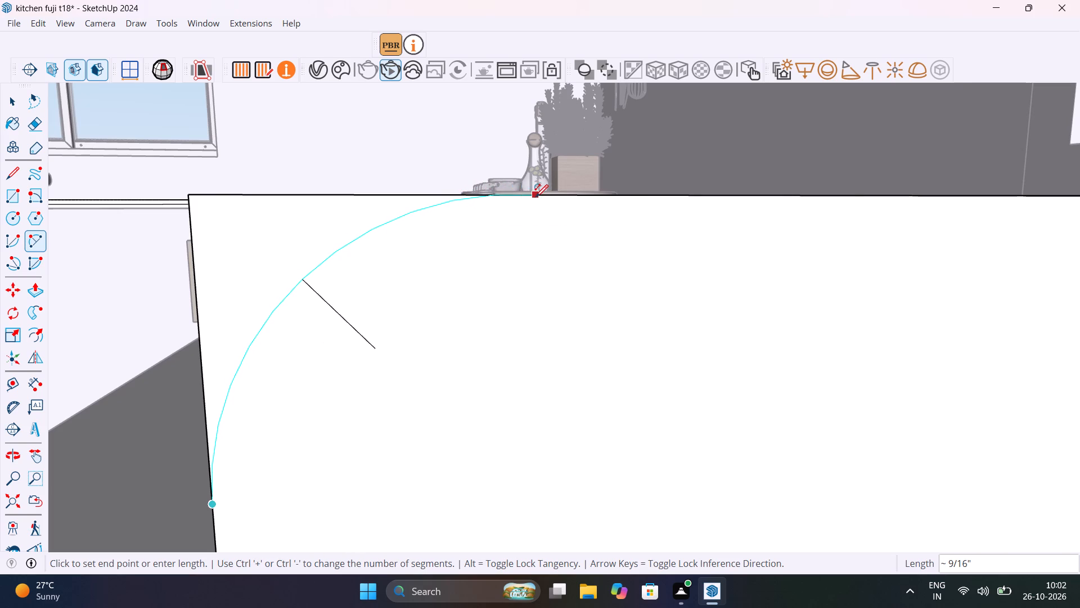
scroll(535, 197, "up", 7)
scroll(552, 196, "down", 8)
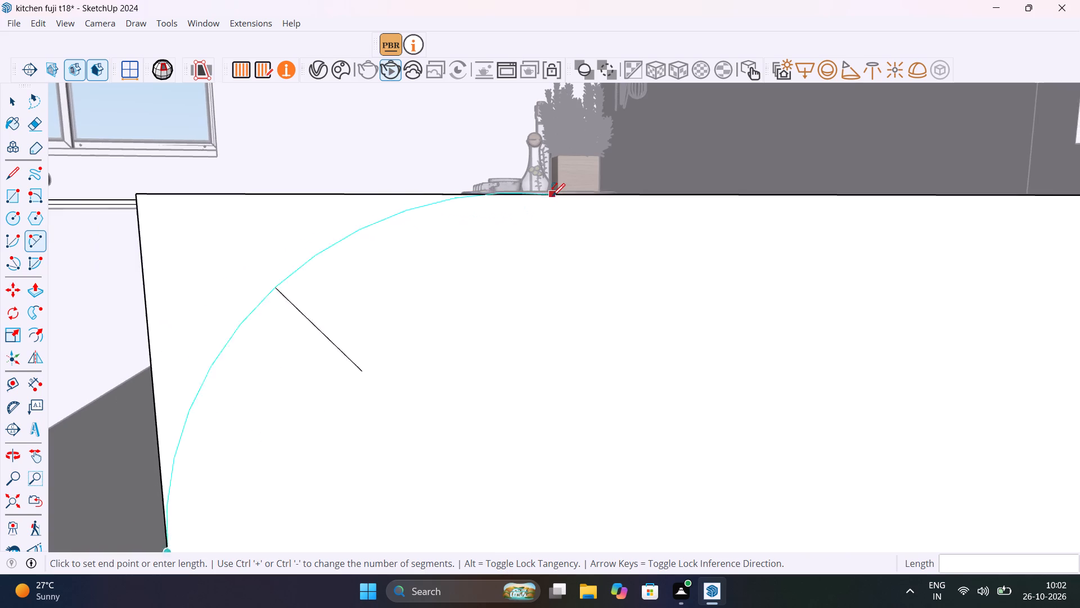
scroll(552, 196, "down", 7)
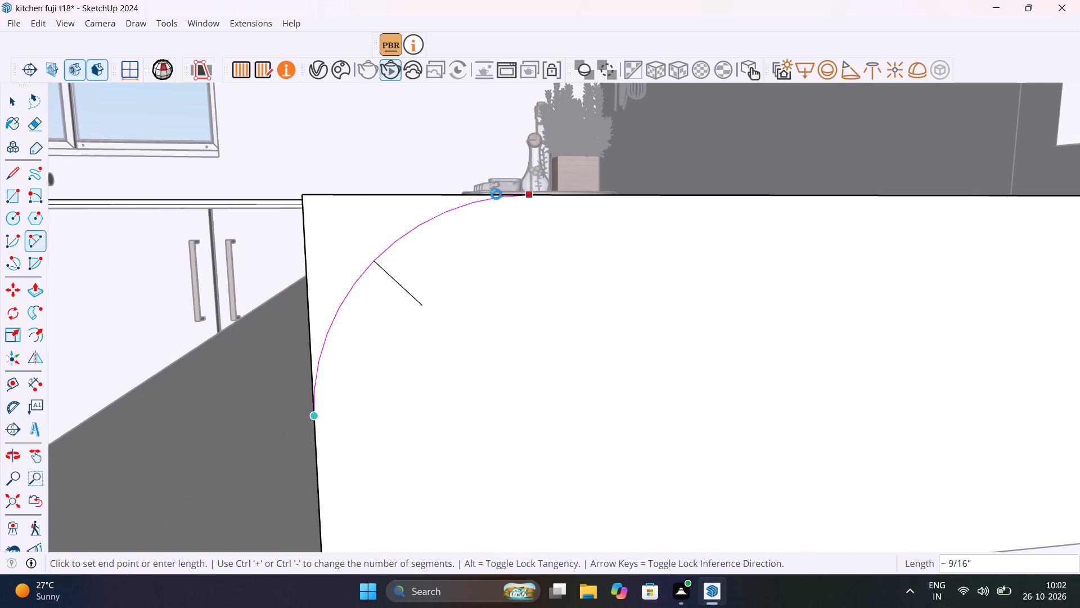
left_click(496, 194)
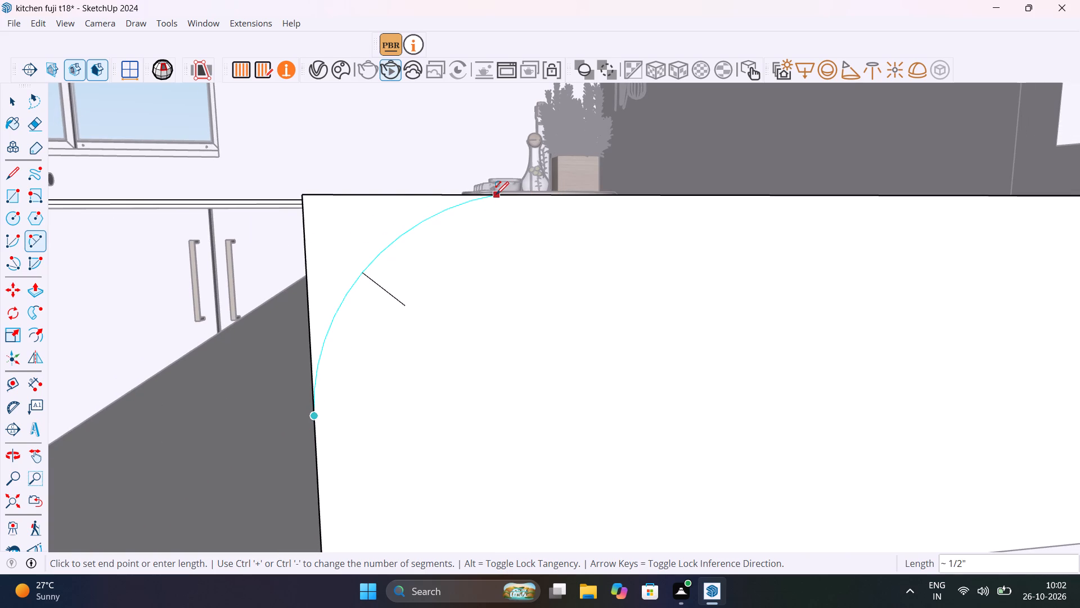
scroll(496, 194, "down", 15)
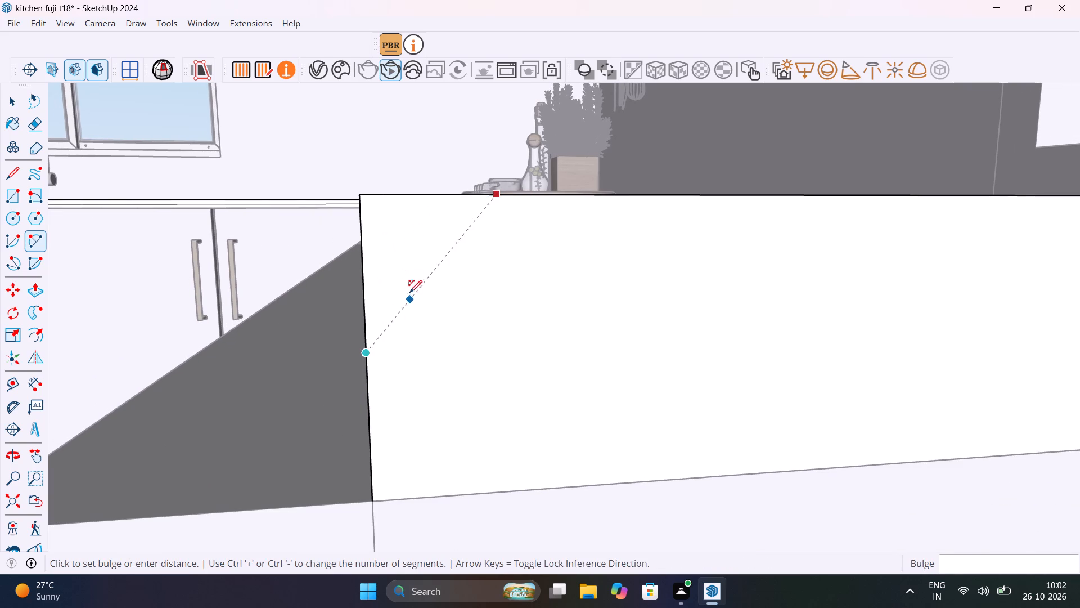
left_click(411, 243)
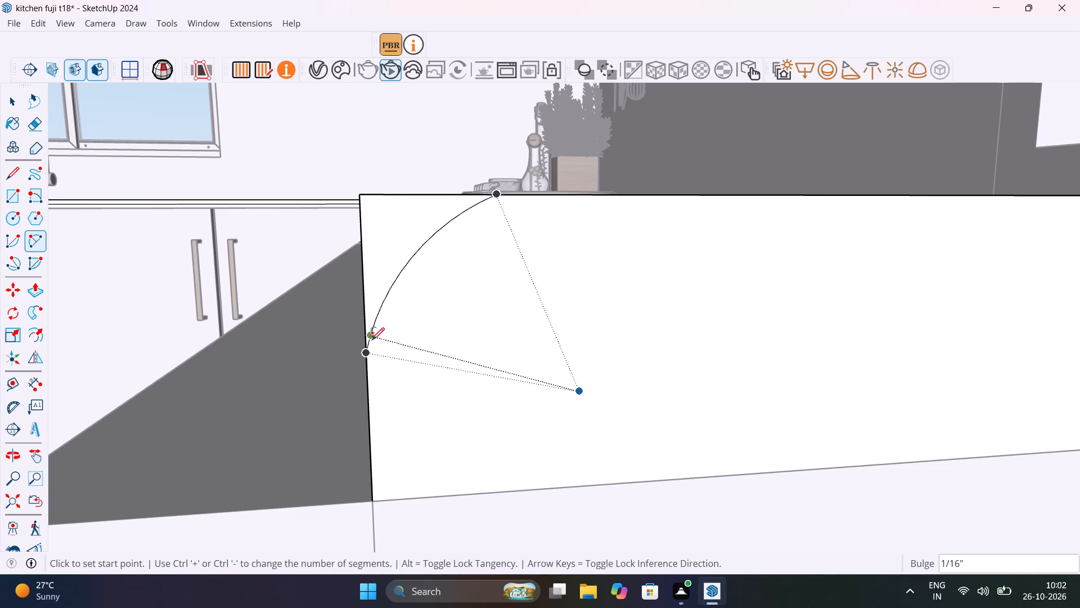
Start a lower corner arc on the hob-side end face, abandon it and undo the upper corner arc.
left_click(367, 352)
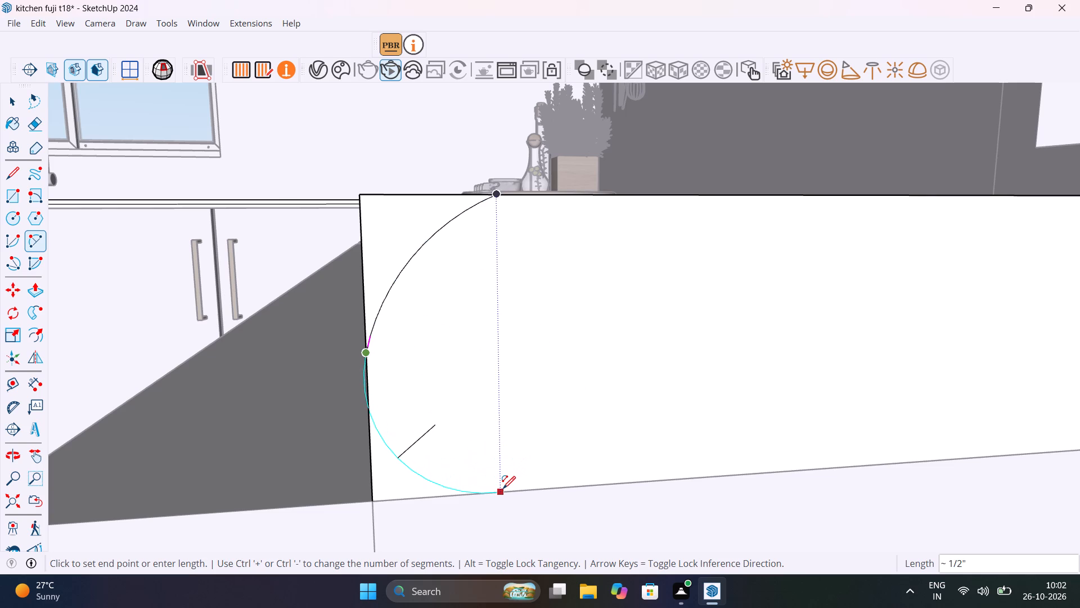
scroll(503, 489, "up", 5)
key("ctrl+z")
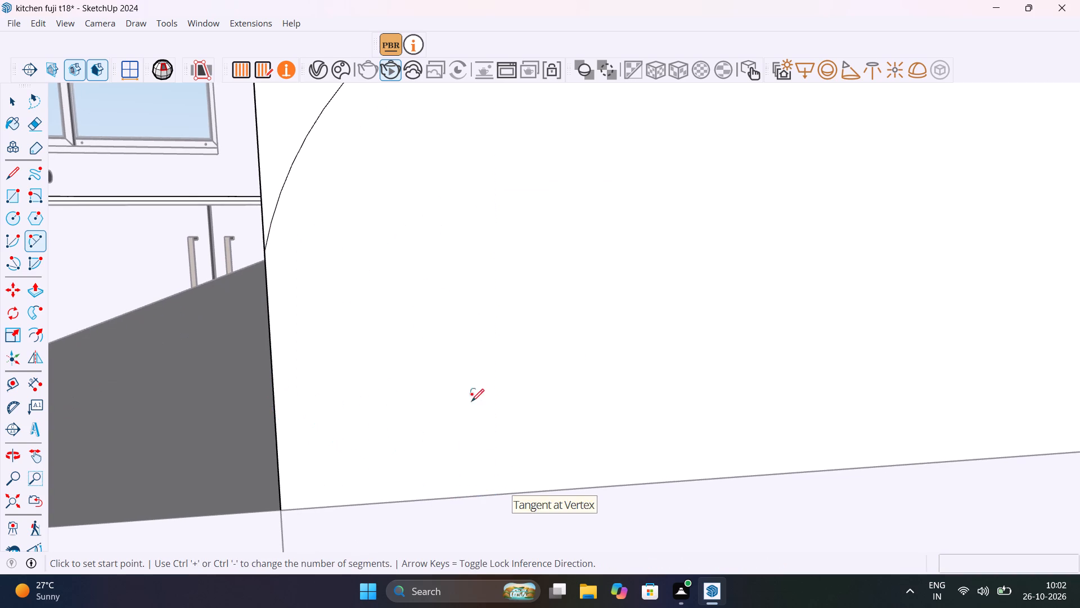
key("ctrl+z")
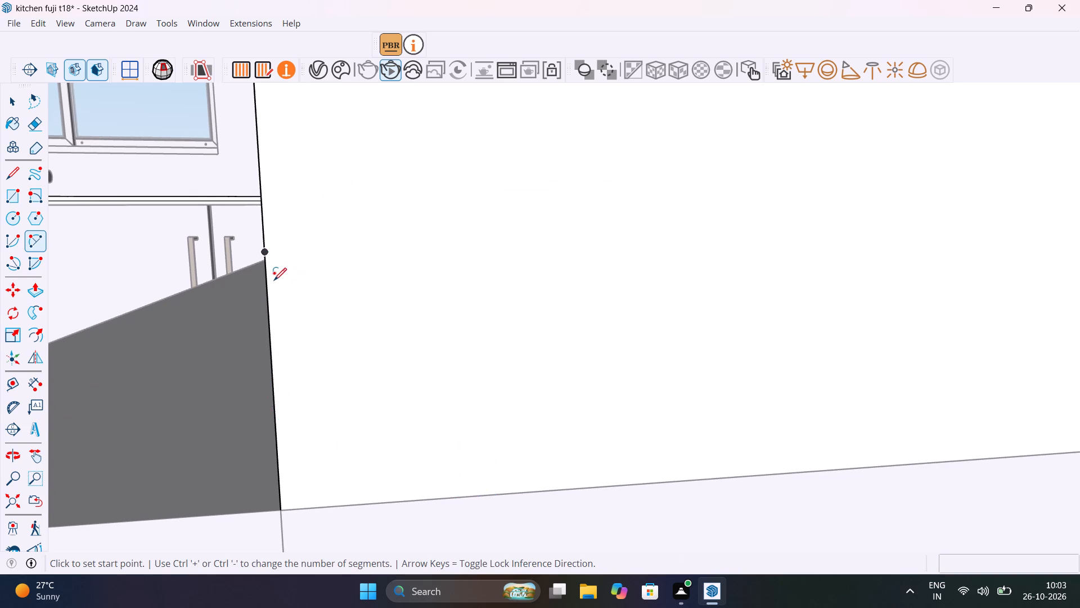
Draw a tangent arc about 9/16" long from the front edge's midpoint to the top edge of the hob-side end face.
scroll(269, 256, "down", 6)
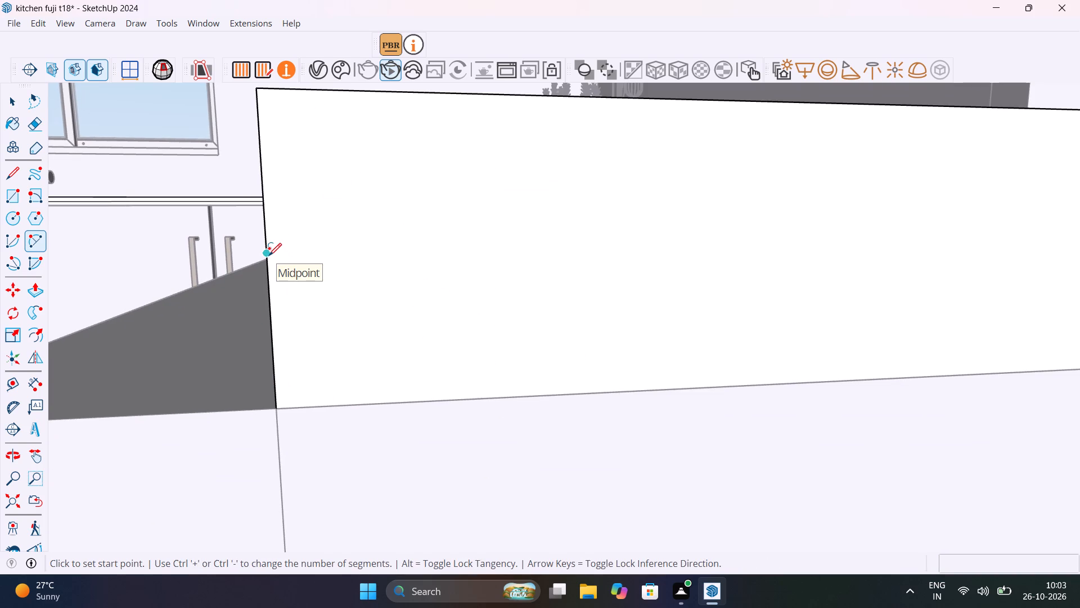
left_click(269, 256)
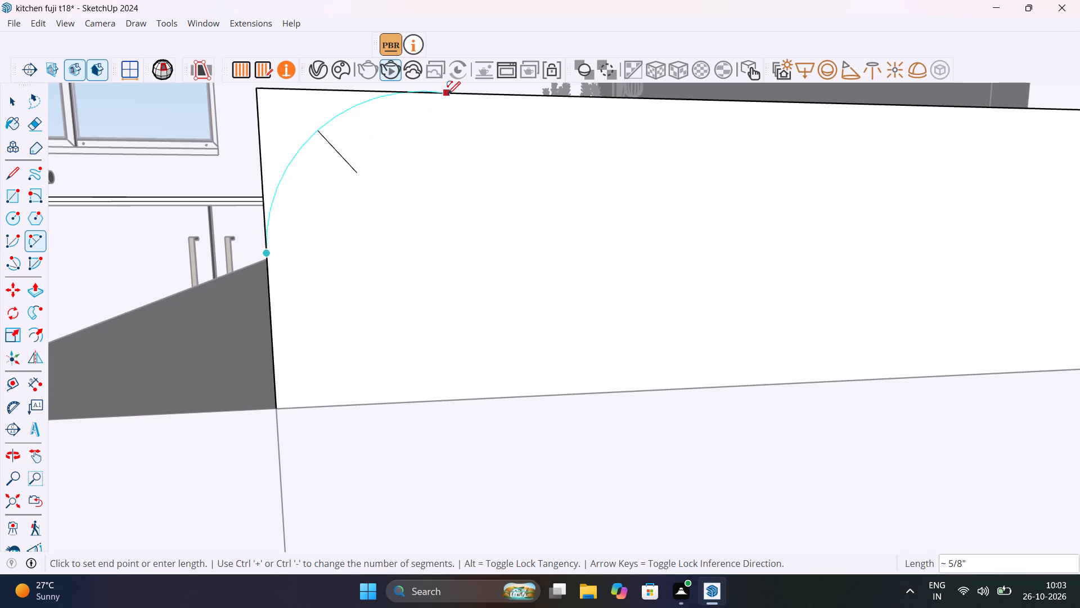
left_click(428, 92)
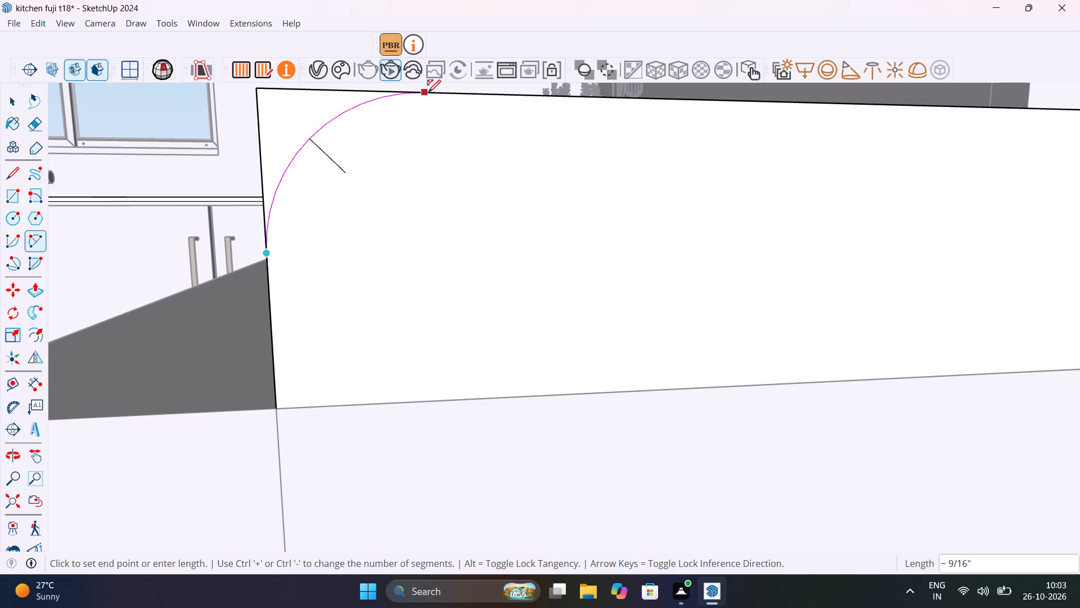
left_click(428, 92)
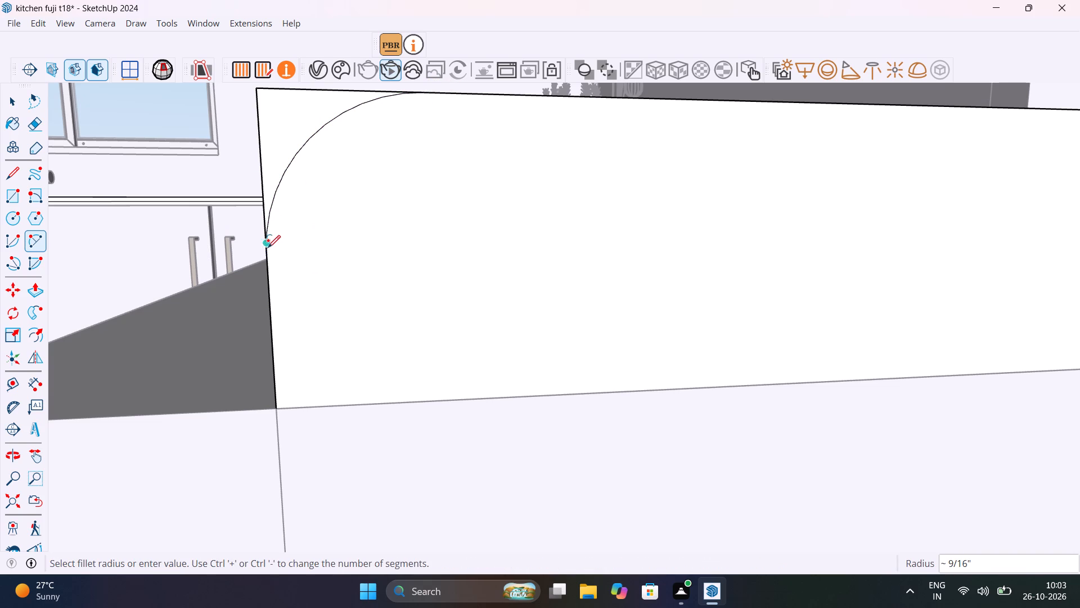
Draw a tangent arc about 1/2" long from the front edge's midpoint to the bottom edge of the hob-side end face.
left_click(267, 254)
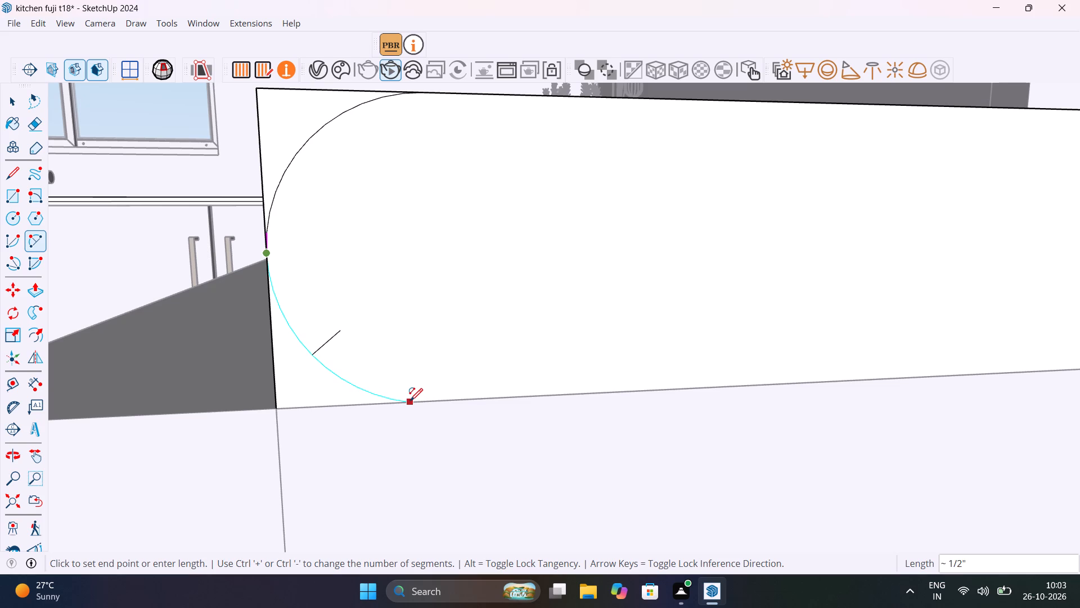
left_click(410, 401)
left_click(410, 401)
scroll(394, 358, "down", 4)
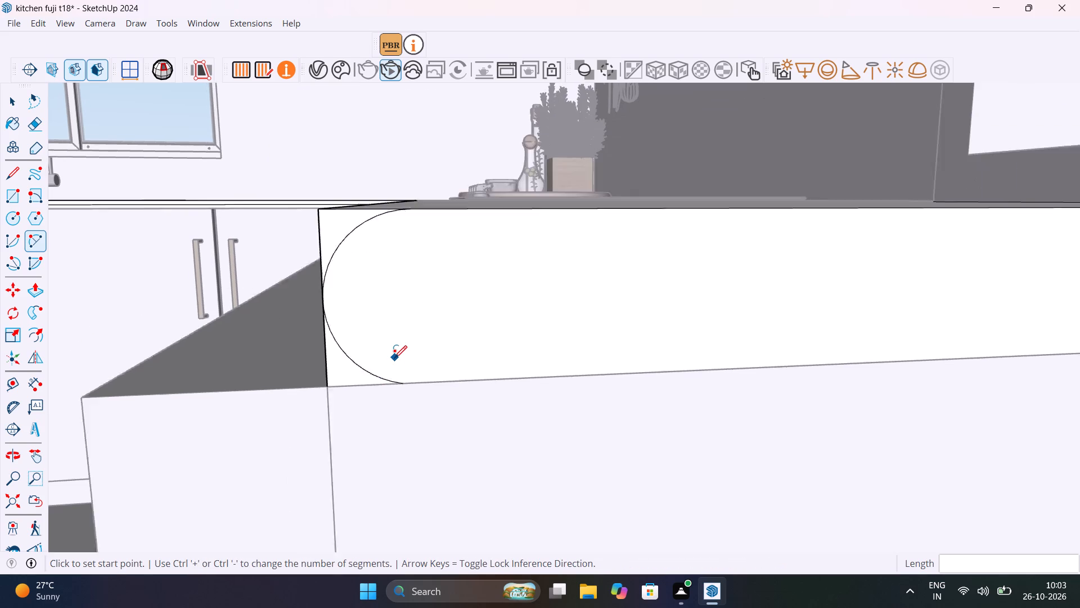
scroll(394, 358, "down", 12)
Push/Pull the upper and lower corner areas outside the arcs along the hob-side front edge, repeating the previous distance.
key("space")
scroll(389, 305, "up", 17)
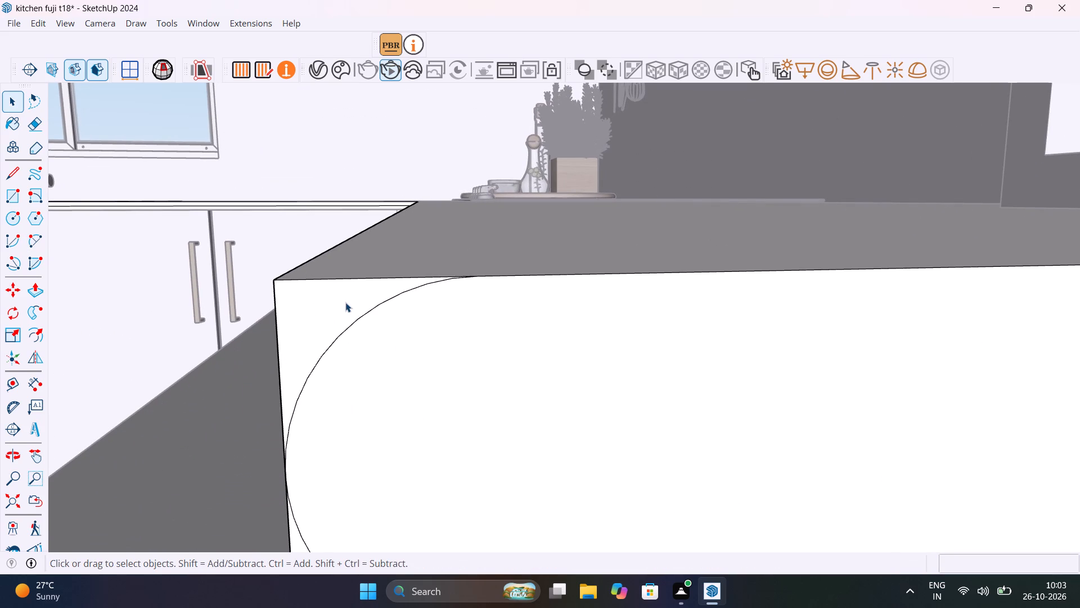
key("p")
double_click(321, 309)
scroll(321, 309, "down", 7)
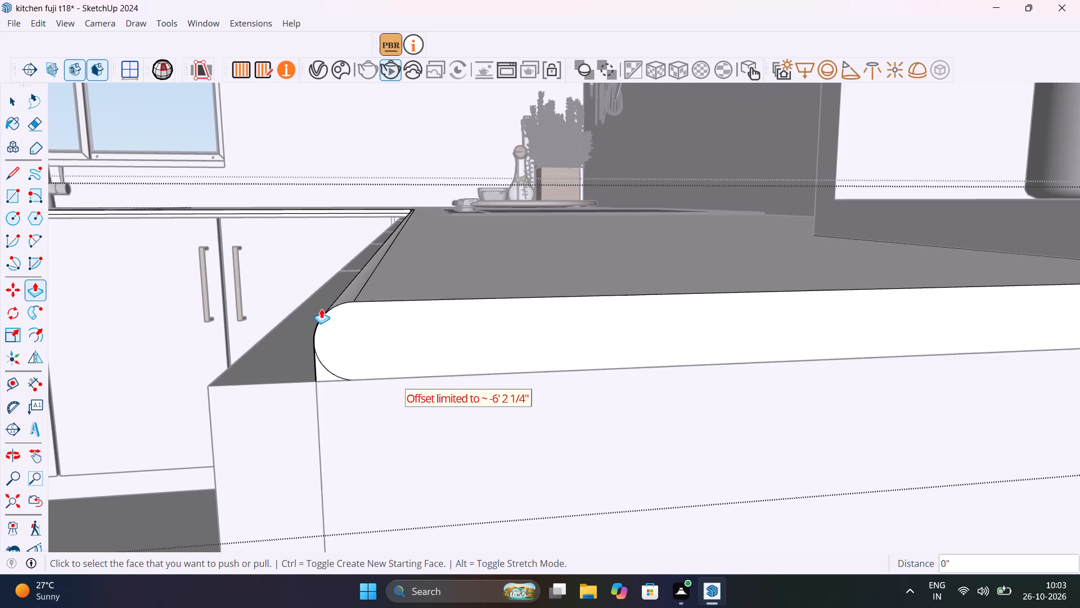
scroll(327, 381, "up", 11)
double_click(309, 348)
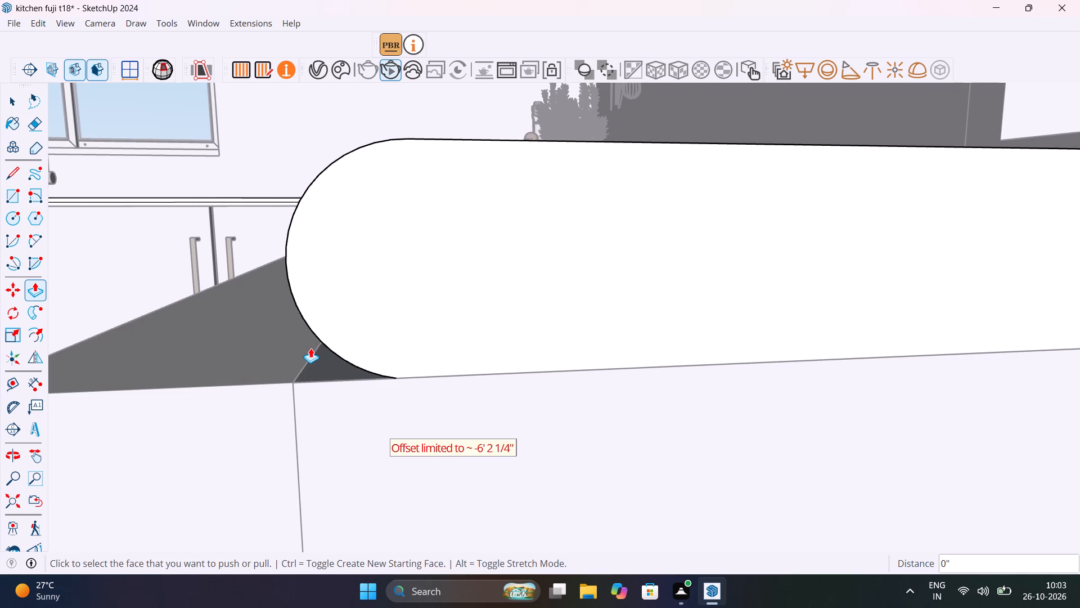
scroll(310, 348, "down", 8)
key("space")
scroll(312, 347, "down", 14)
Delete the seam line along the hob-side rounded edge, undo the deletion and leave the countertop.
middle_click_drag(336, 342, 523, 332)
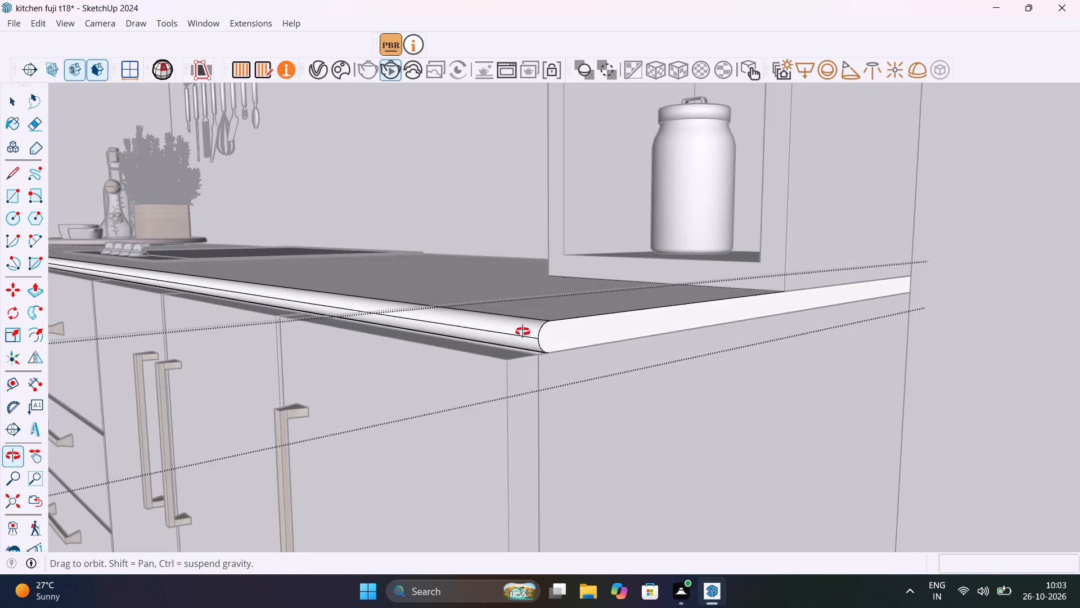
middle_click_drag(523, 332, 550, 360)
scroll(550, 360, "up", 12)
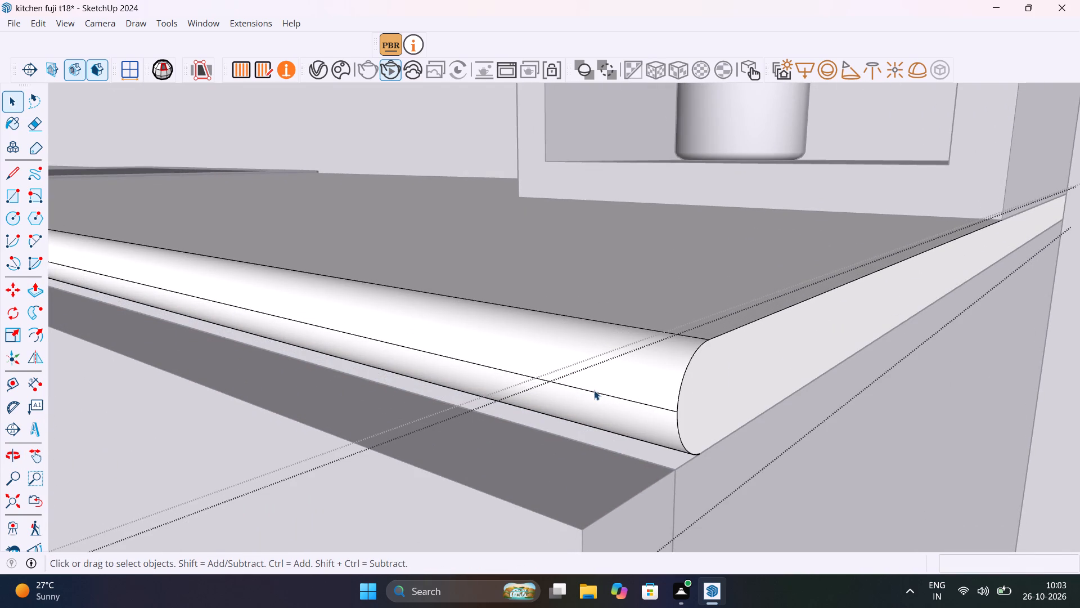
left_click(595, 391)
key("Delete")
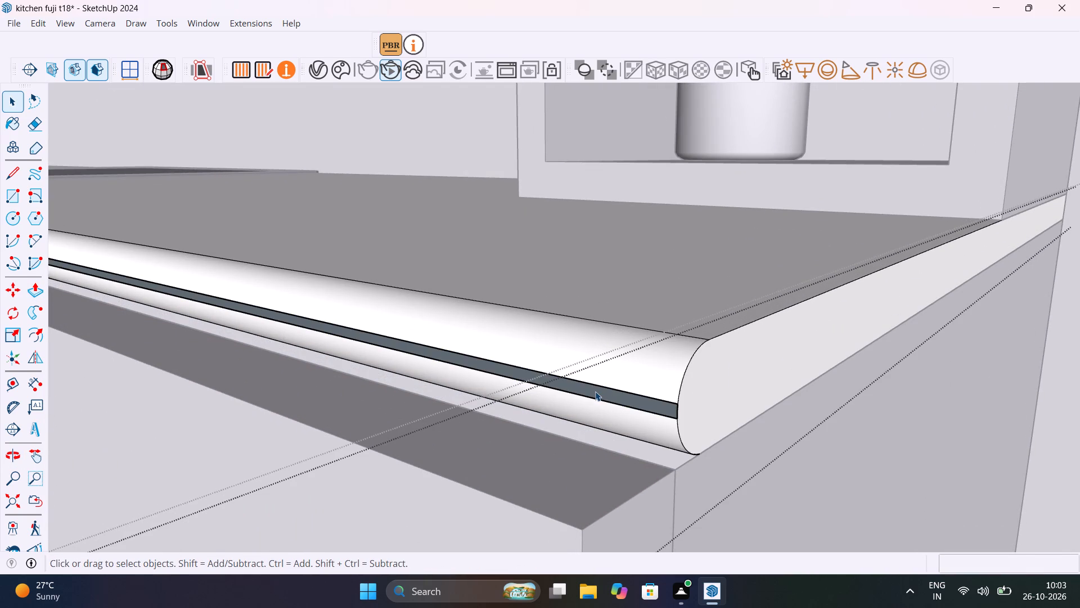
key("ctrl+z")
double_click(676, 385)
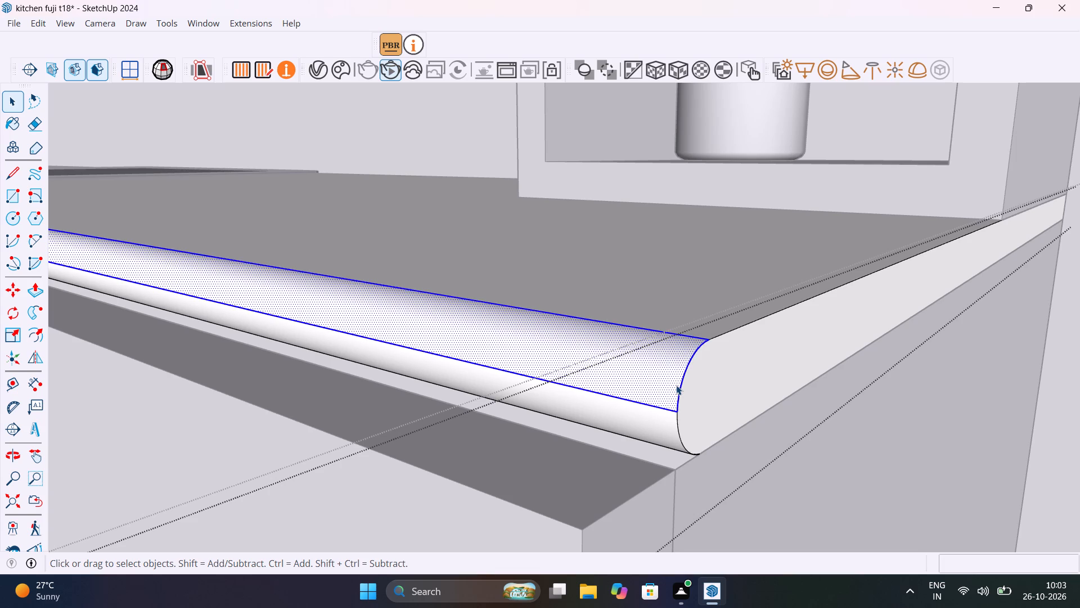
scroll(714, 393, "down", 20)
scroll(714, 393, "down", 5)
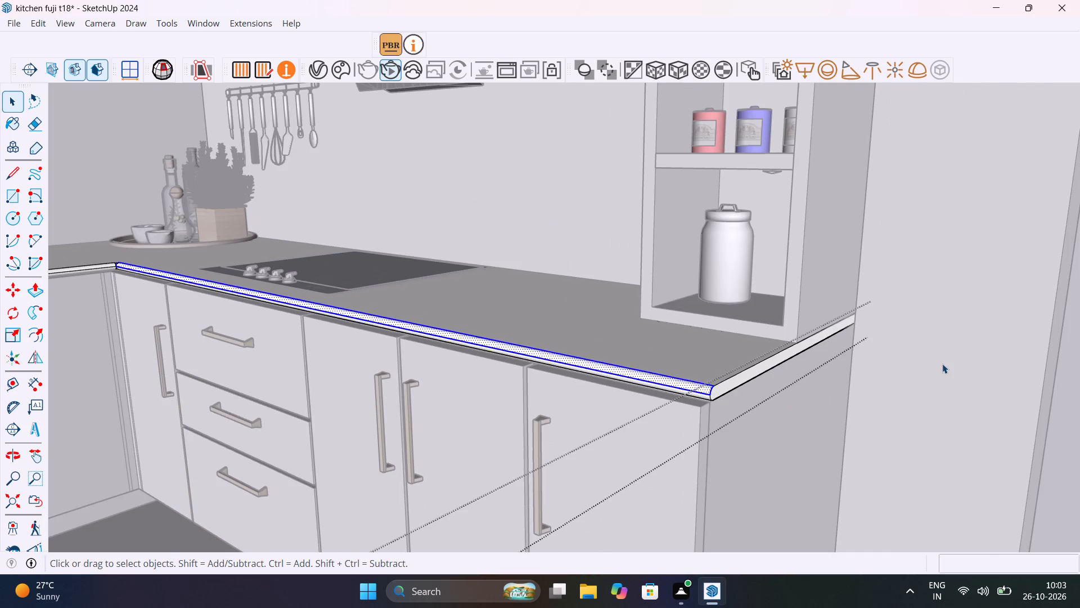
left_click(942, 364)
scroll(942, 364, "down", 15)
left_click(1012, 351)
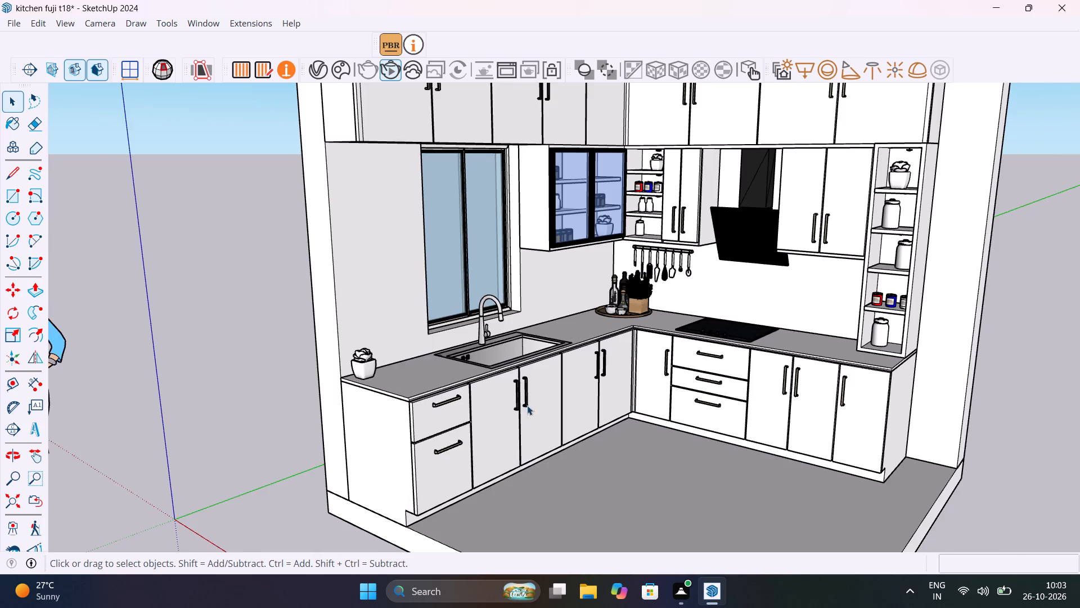
Examine how the sink-side countertop's rounded front edge meets the base cabinet beneath it.
scroll(452, 395, "up", 20)
scroll(452, 395, "up", 4)
left_click(431, 413)
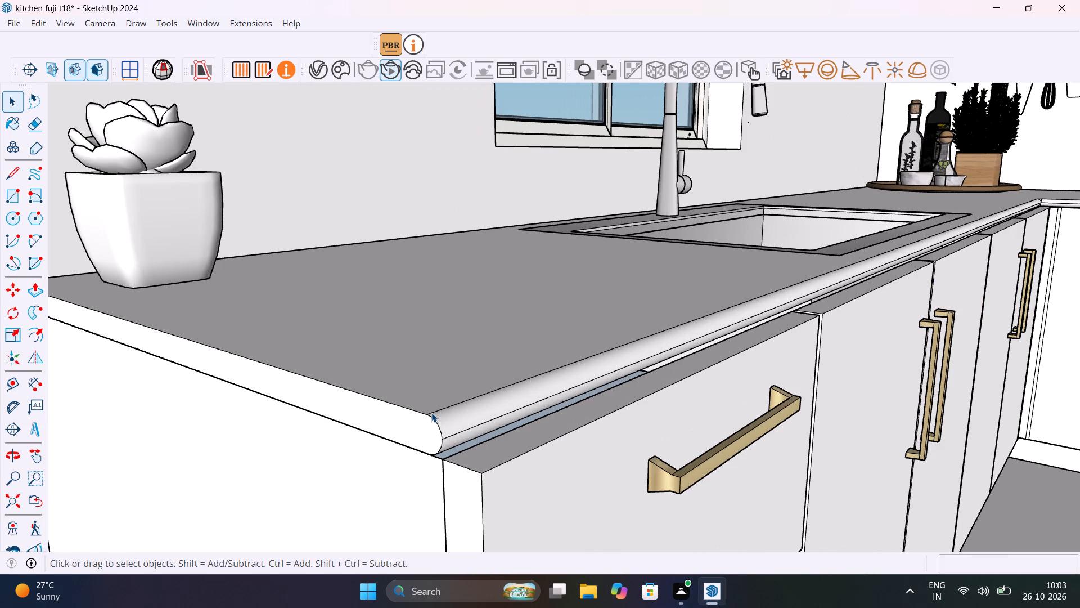
scroll(467, 428, "up", 12)
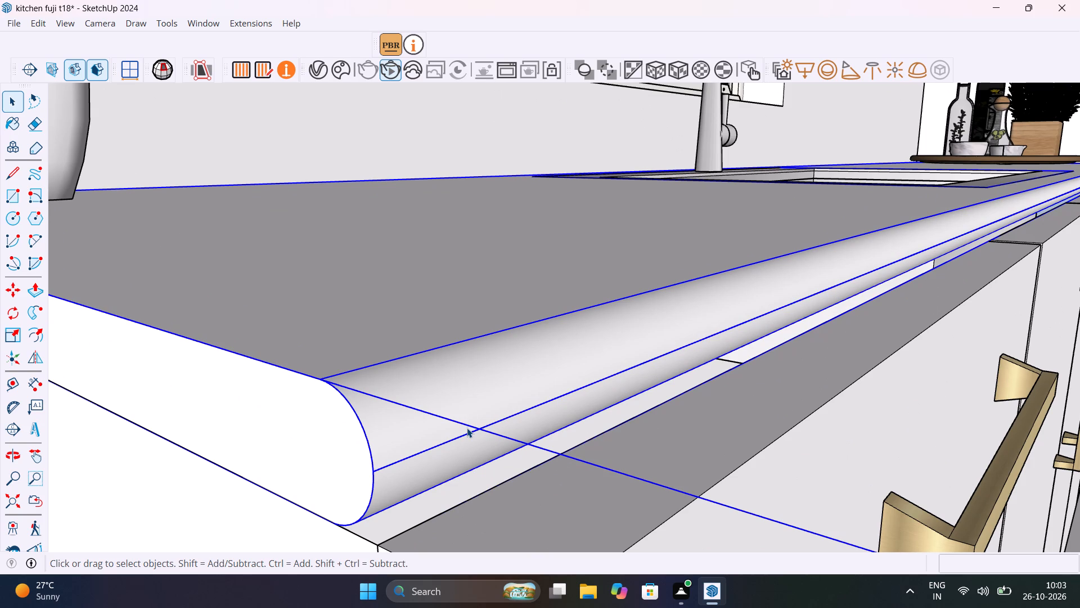
scroll(467, 428, "down", 15)
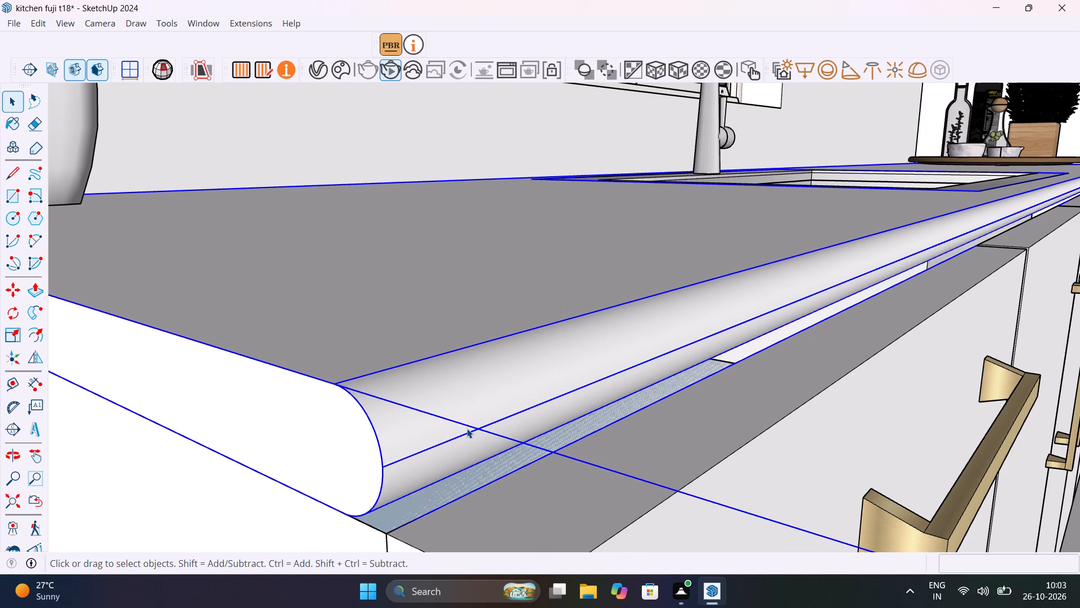
scroll(467, 428, "down", 17)
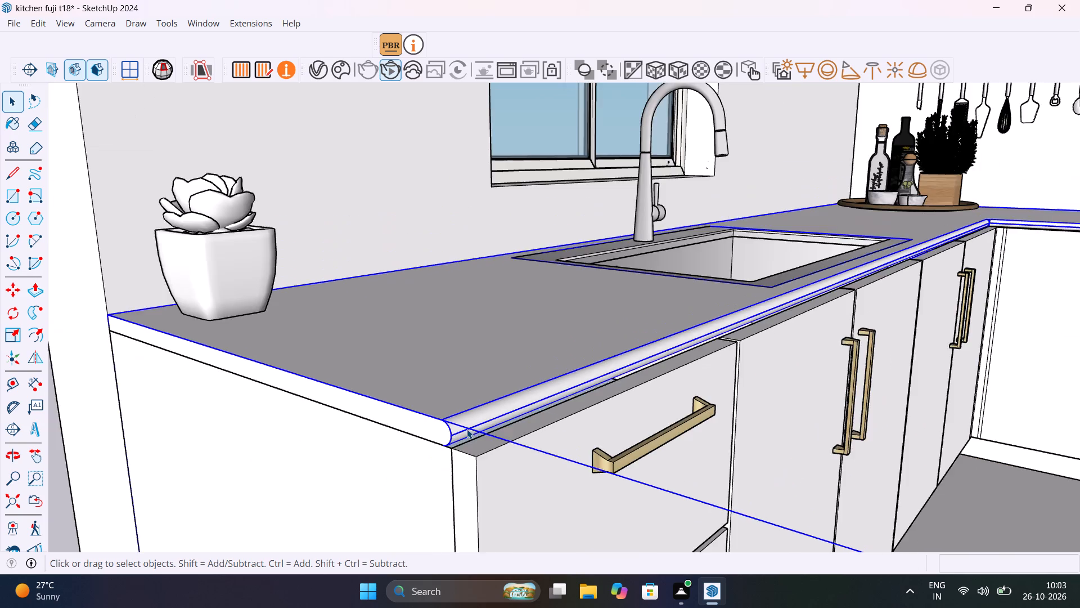
scroll(467, 429, "down", 18)
key("space")
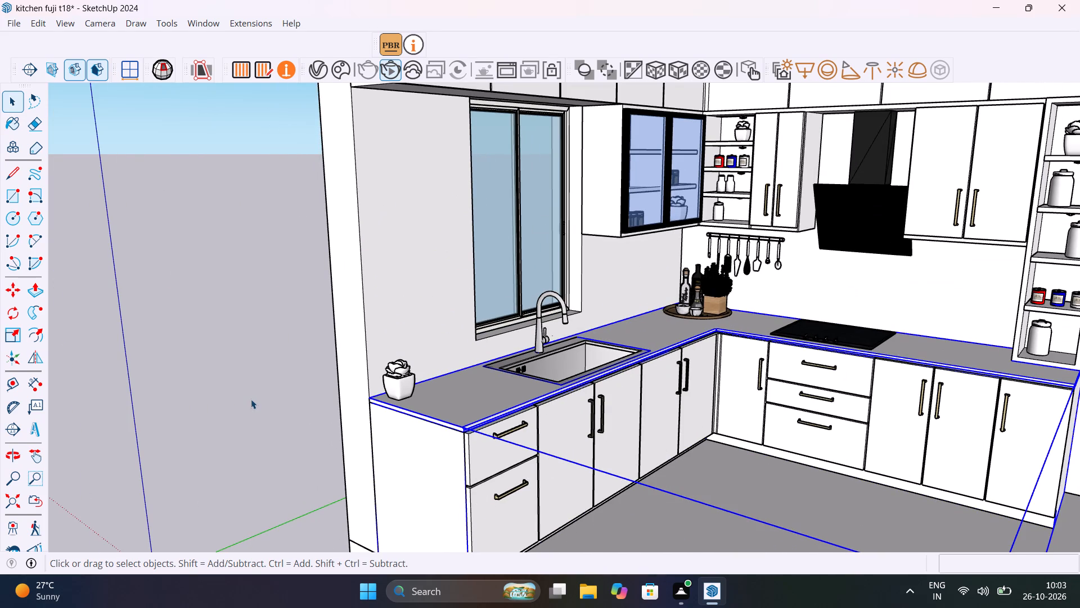
left_click(251, 399)
Undo the edge rounding on both countertop runs back to square front edges and leave the countertop.
scroll(466, 424, "up", 19)
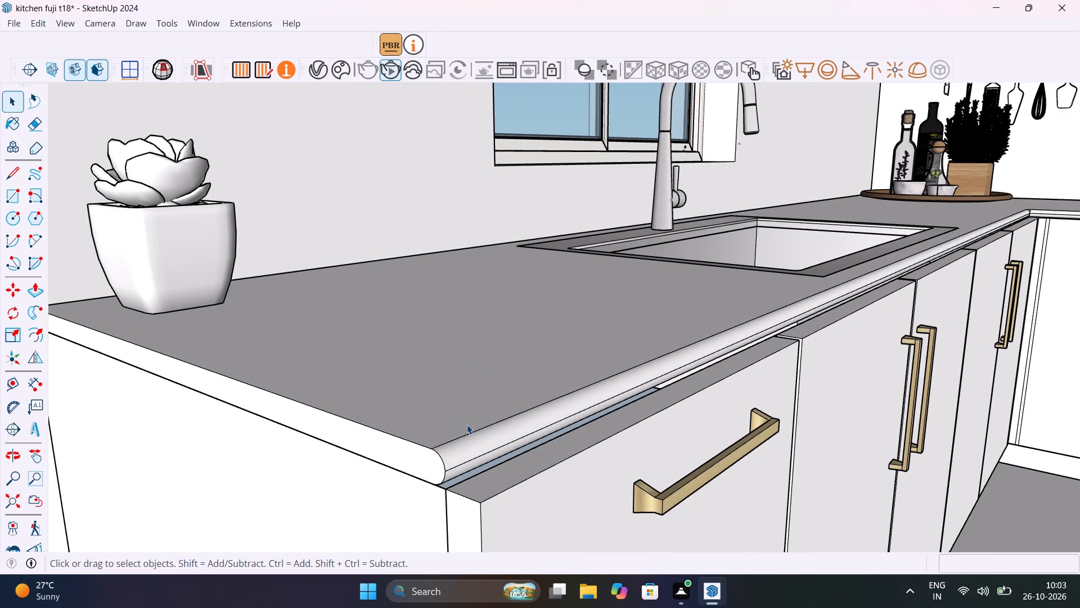
scroll(467, 424, "up", 1)
key("ctrl+z")
key("ctrl+z")
key("ctrl+z")
key("ctrl+z")
key("ctrl+z")
key("ctrl+z")
key("ctrl+z")
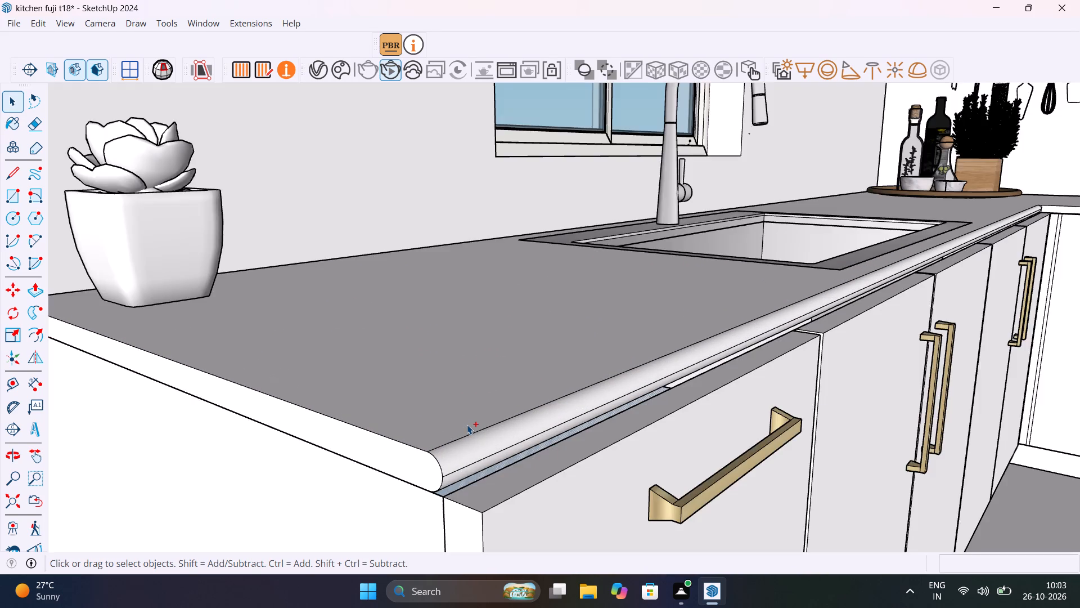
key("ctrl+z")
key("ctrl+z")
key("ctrl+z")
key("ctrl+z")
key("ctrl+z")
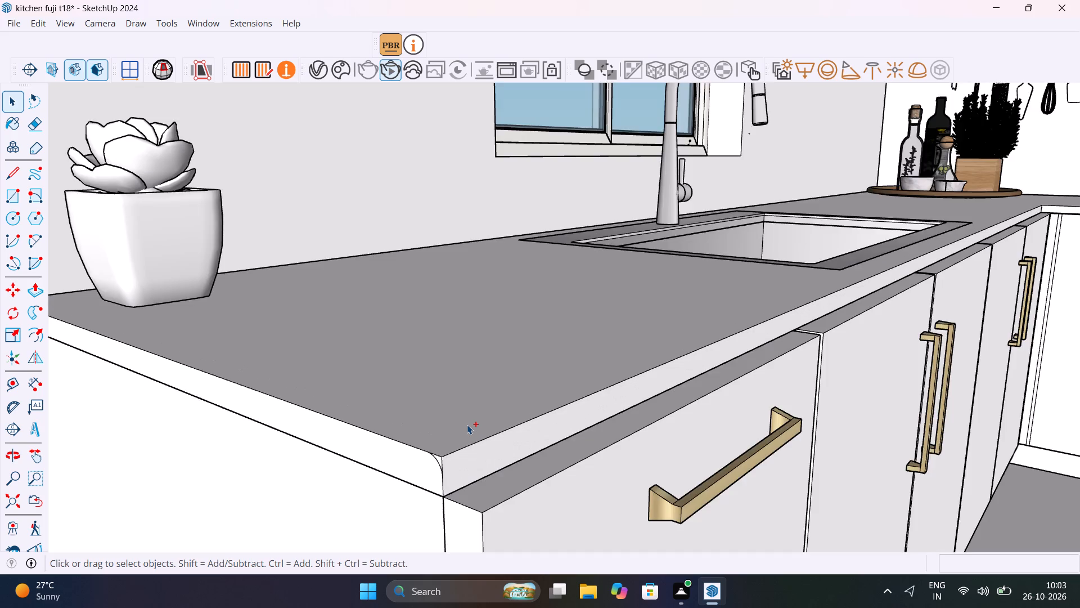
key("ctrl+z")
key("ctrl+z")
scroll(467, 424, "down", 10, "ctrl")
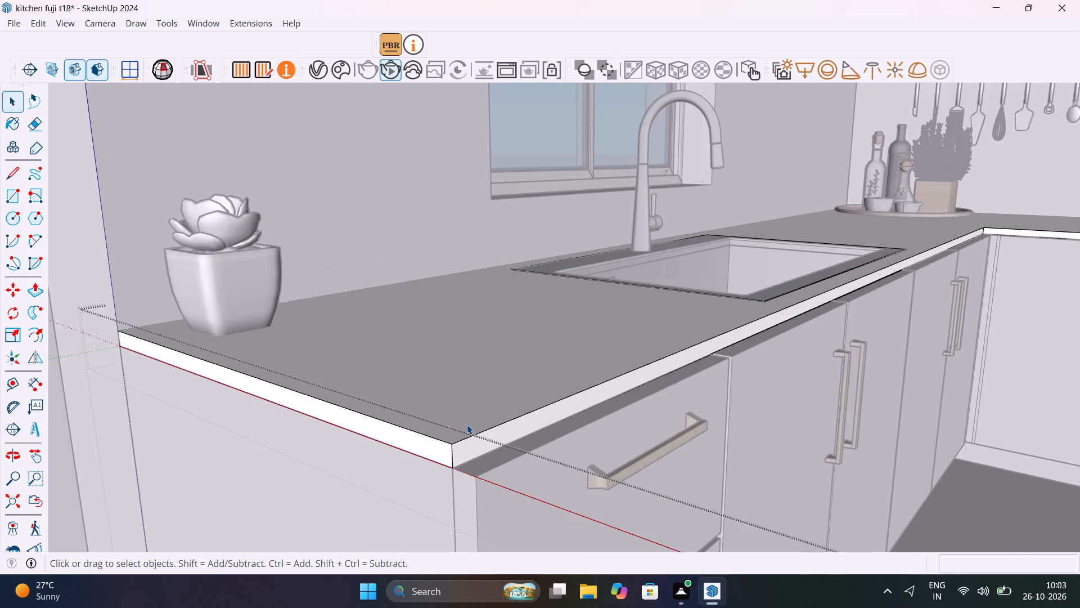
scroll(467, 424, "down", 7, "ctrl")
scroll(467, 424, "down", 18)
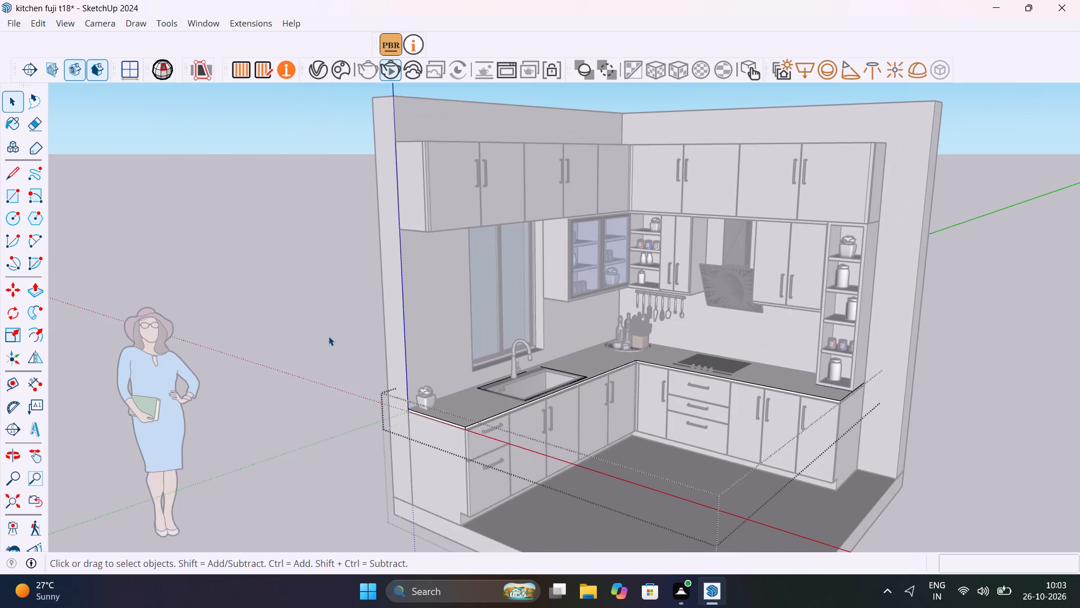
left_click(329, 335)
left_click(321, 319)
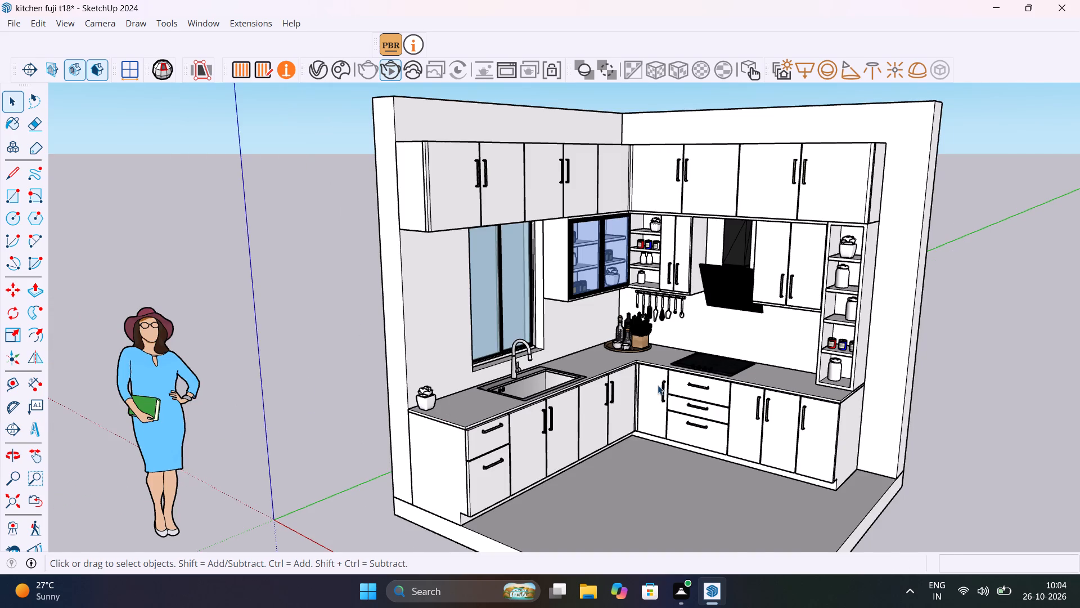
Push/Pull the sink-side countertop's front face outward 1" to line up with the cabinet fronts.
scroll(659, 409, "up", 6)
middle_click_drag(650, 399, 821, 287)
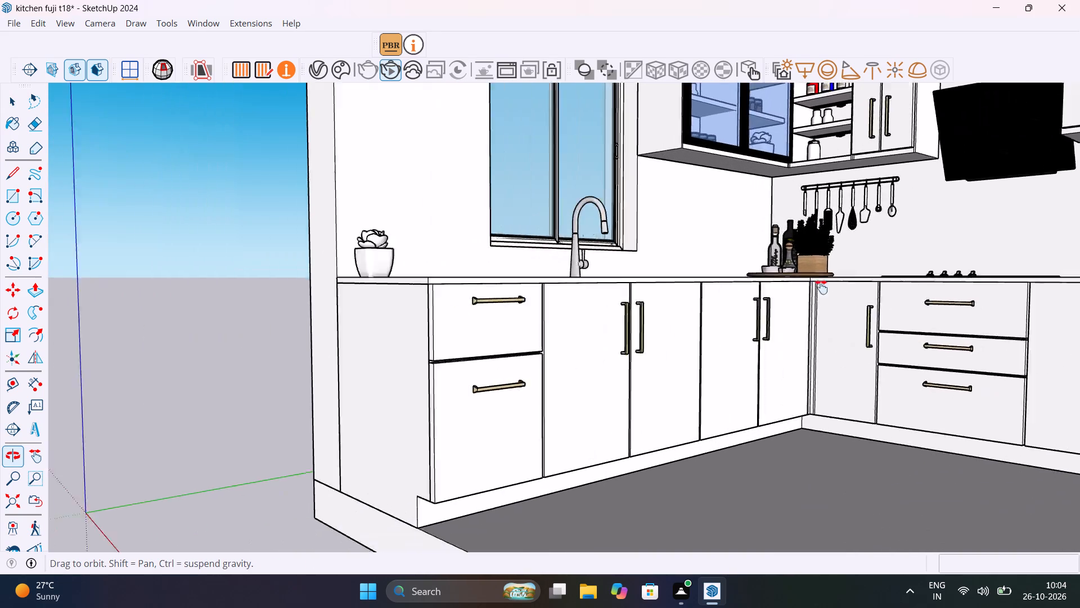
middle_click_drag(821, 287, 748, 450)
scroll(452, 444, "up", 13)
double_click(409, 429)
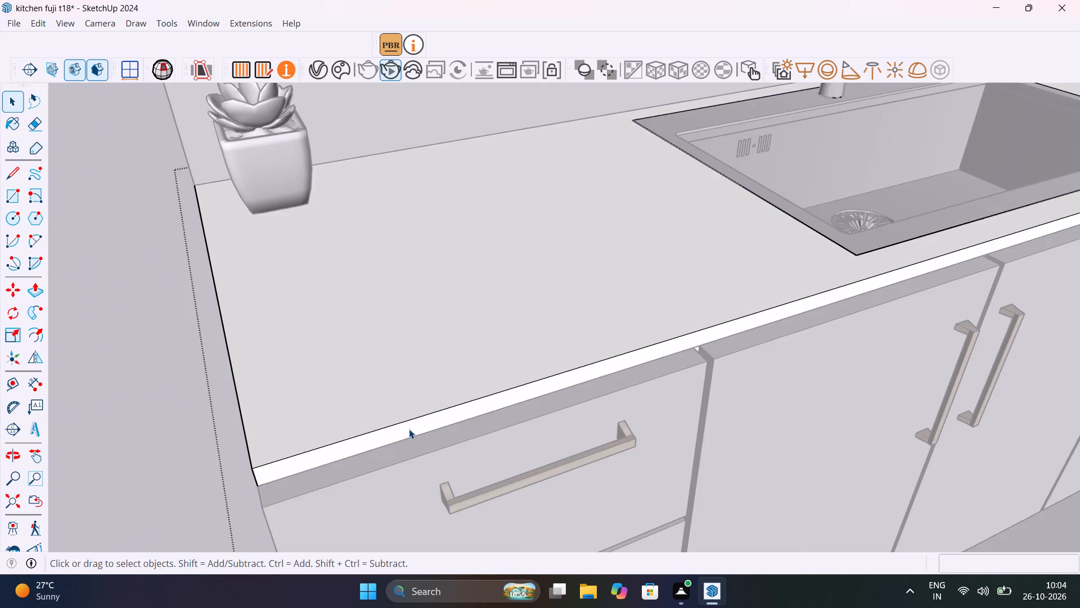
scroll(409, 429, "up", 5)
left_click(409, 429)
triple_click(409, 429)
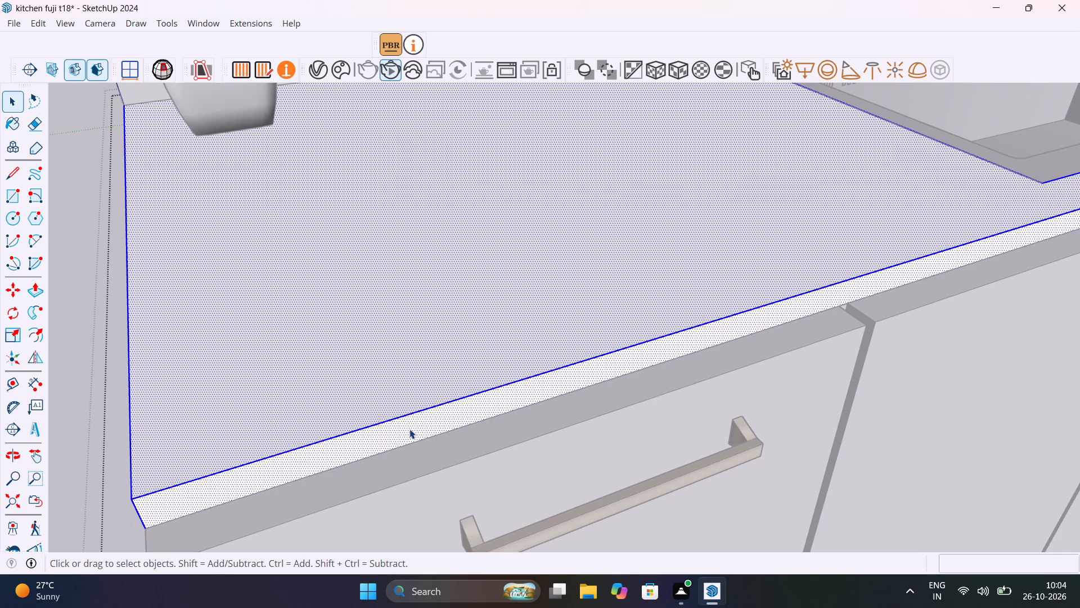
middle_click_drag(419, 427, 682, 248)
left_click(495, 299)
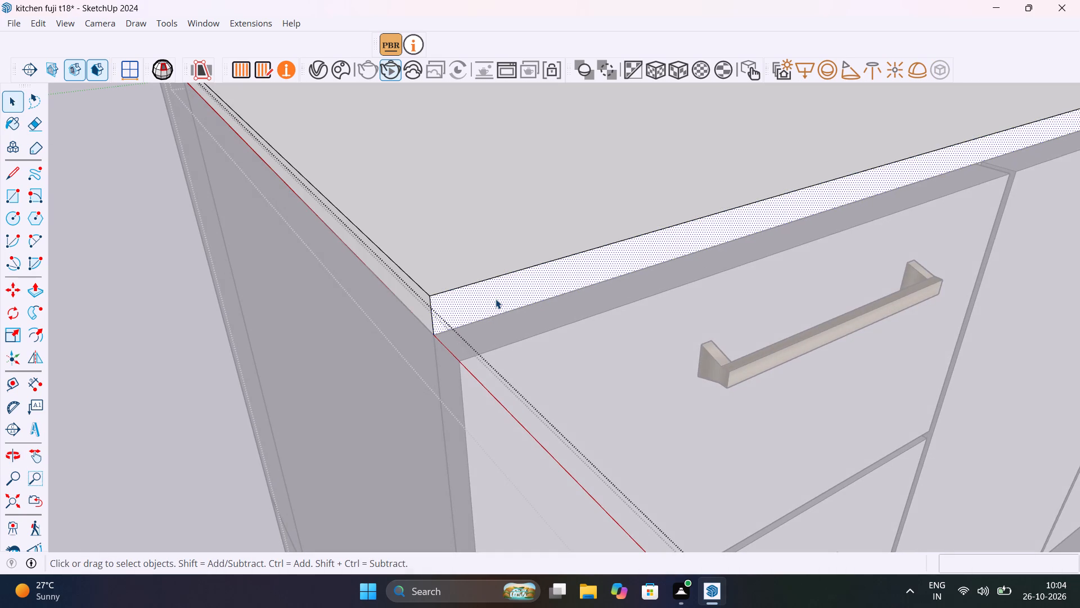
key("p")
left_click(496, 299)
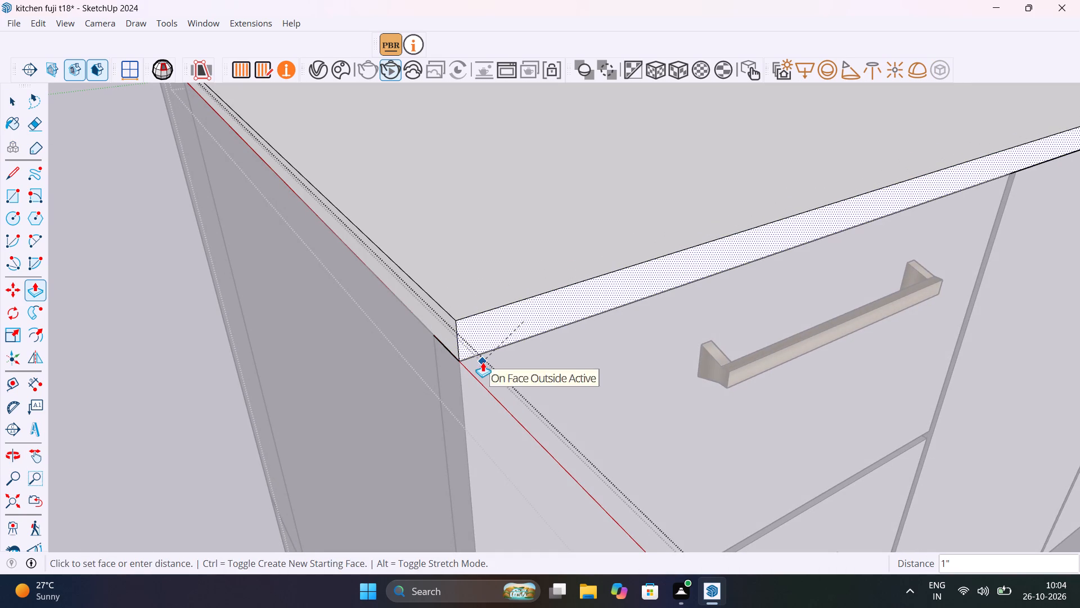
left_click(483, 362)
Push/Pull the hob-side countertop's front face outward by the same 1" and leave the countertop.
scroll(494, 362, "down", 20)
scroll(494, 362, "down", 2)
scroll(988, 249, "up", 8)
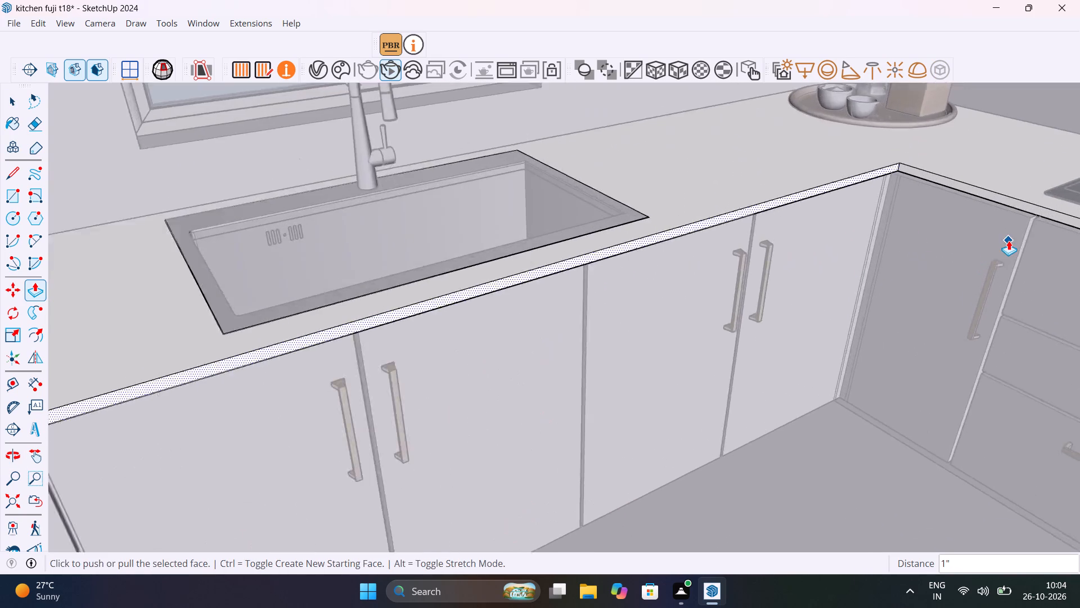
scroll(1009, 240, "up", 10)
middle_click_drag(537, 292, 530, 292, "shift")
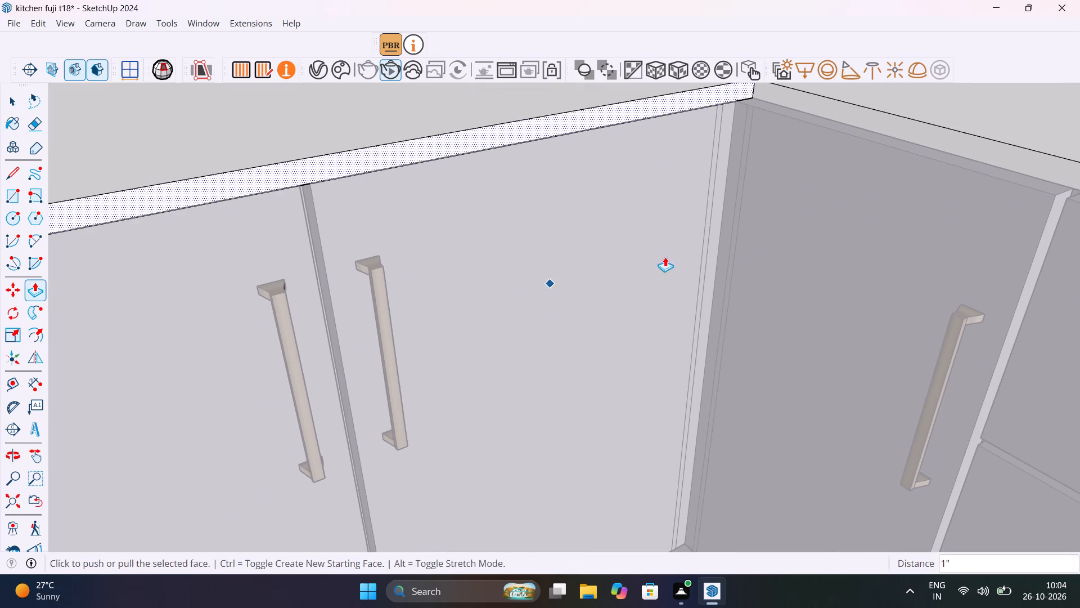
middle_click_drag(858, 220, 444, 324, "shift")
key("space")
scroll(539, 290, "up", 10)
left_click(541, 289)
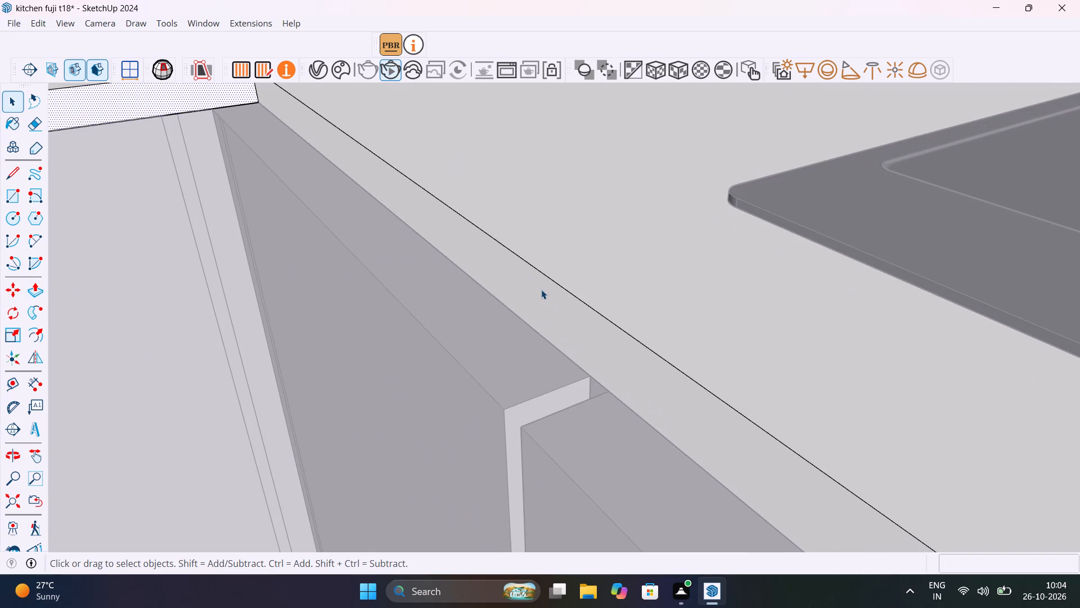
key("p")
double_click(541, 289)
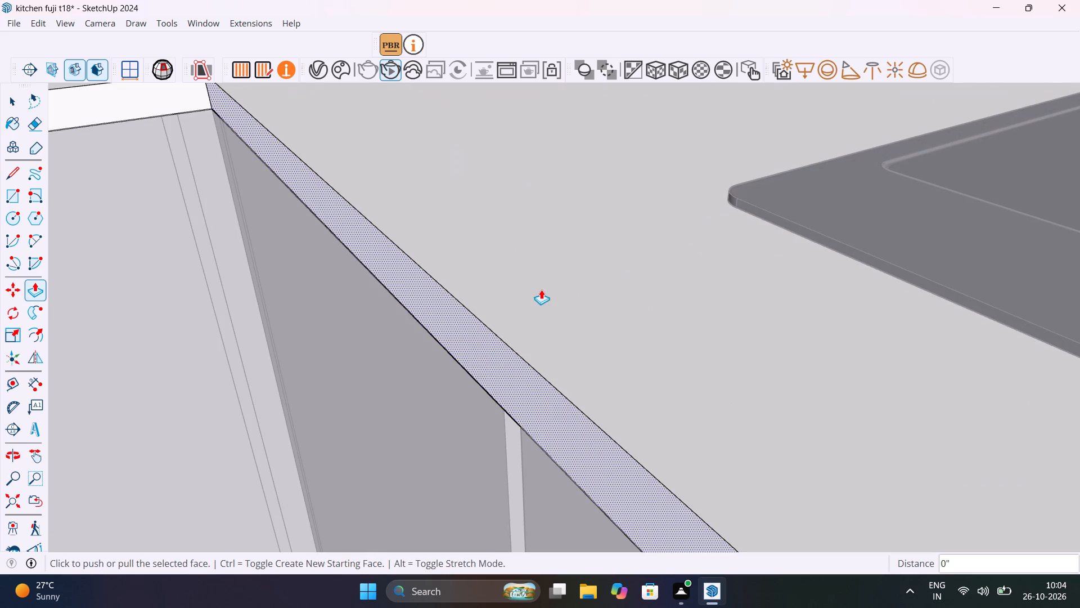
scroll(541, 289, "down", 20)
scroll(541, 289, "down", 20)
key("space")
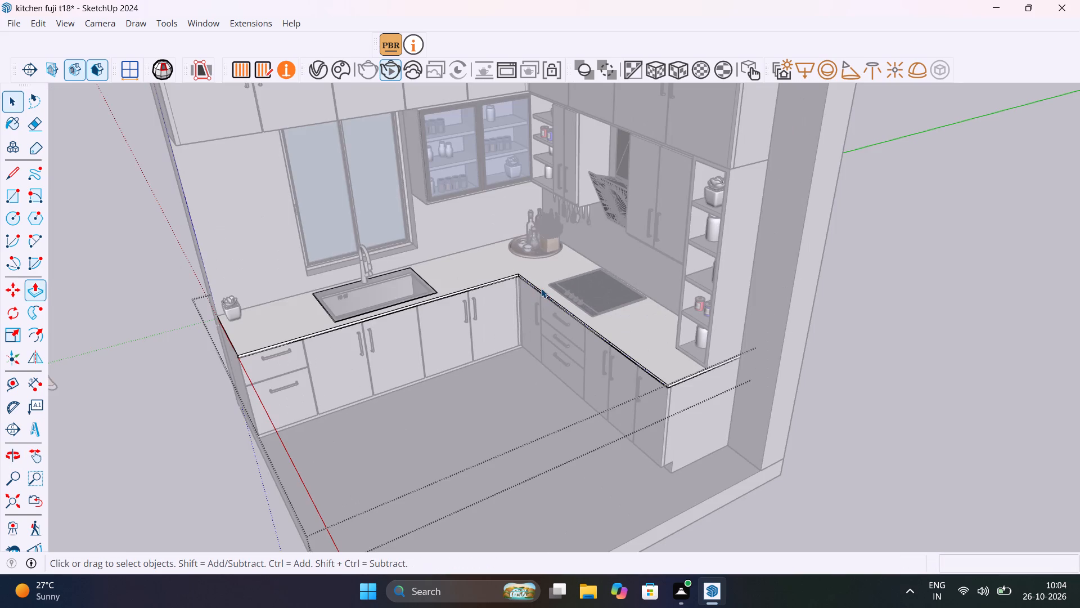
scroll(541, 288, "down", 5)
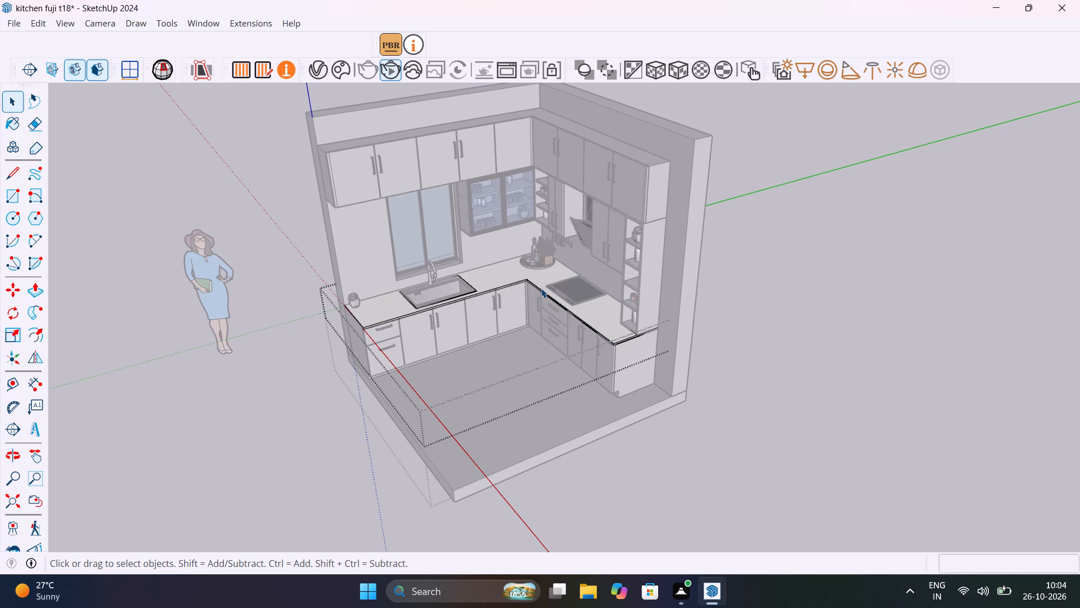
scroll(541, 288, "down", 6)
left_click(740, 284)
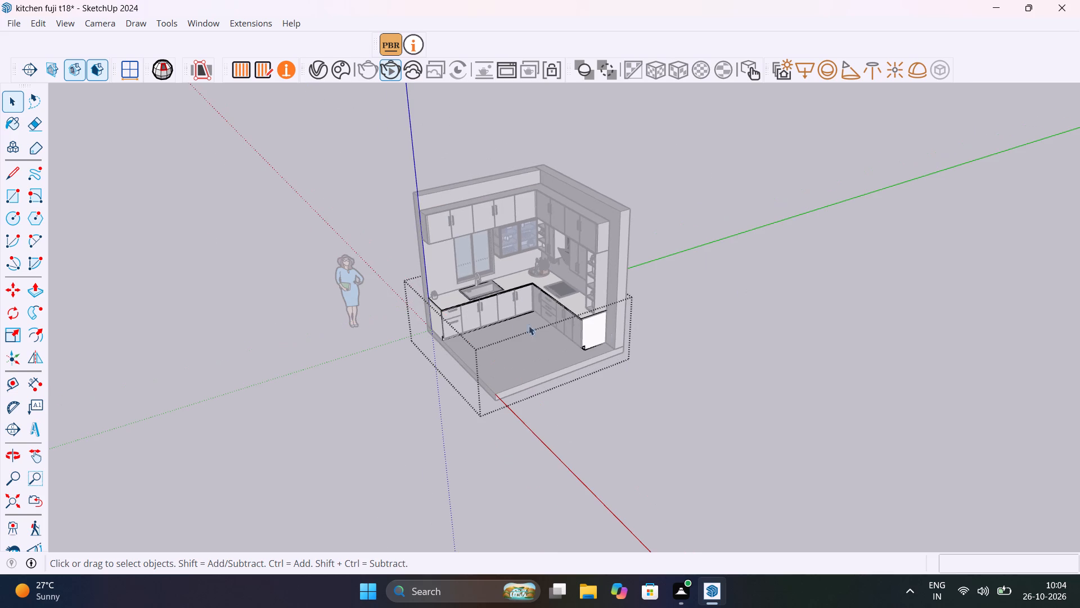
left_click(831, 276)
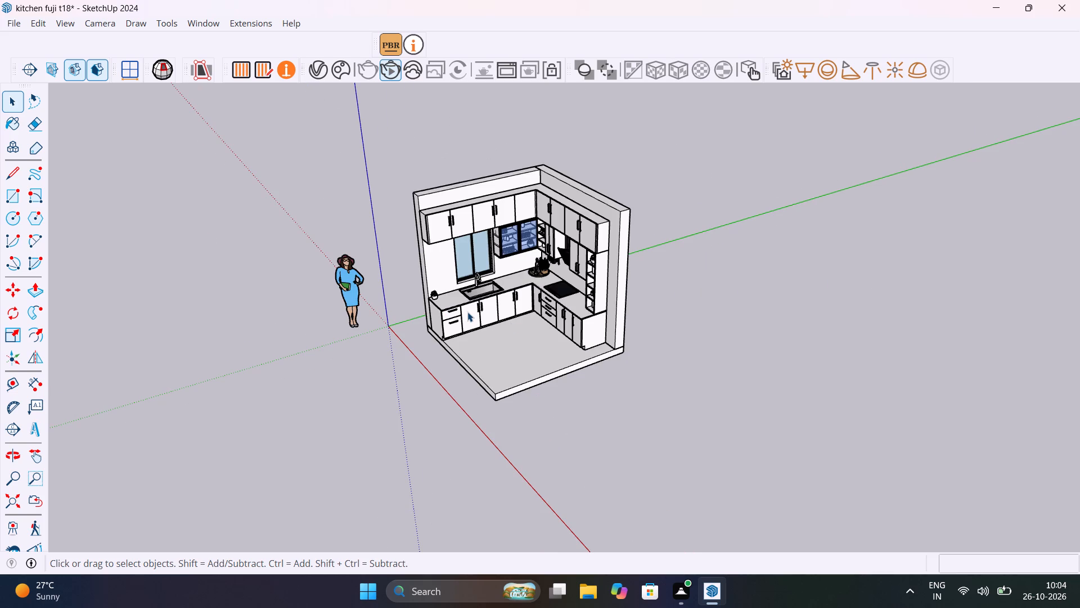
Search the online Chaos Cosmos library for "black marble" and download the Marble Black 01 150cm material.
scroll(467, 312, "up", 6)
middle_click_drag(467, 311, 620, 223)
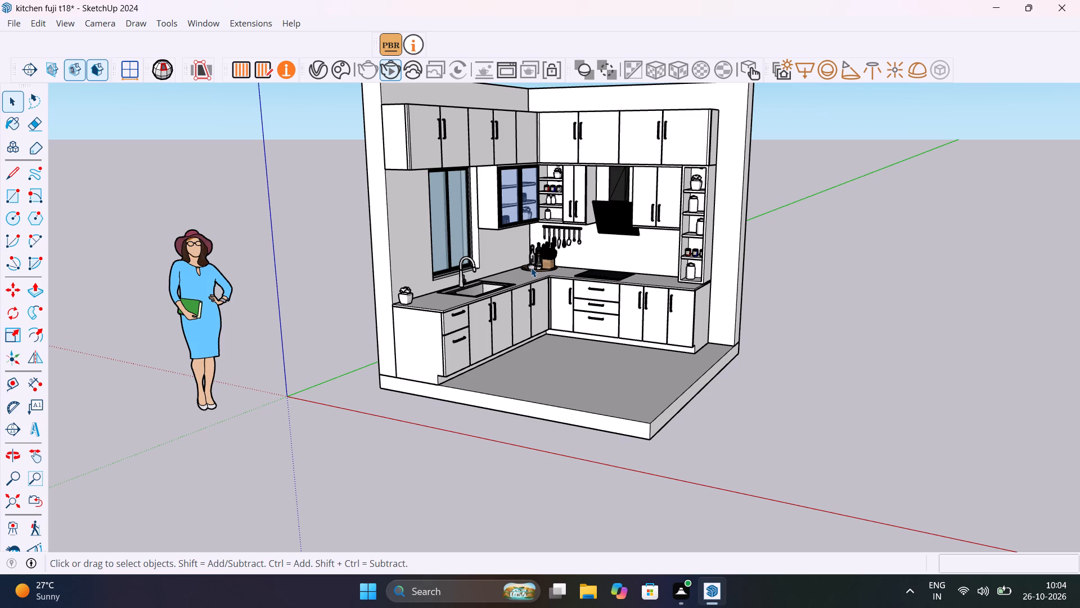
left_click(337, 61)
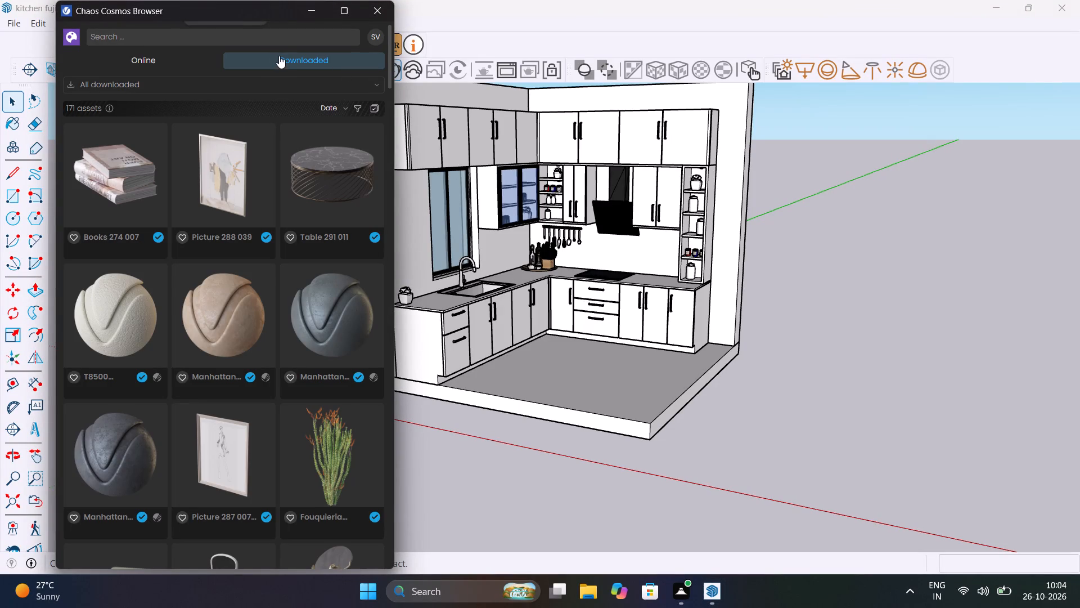
left_click(175, 61)
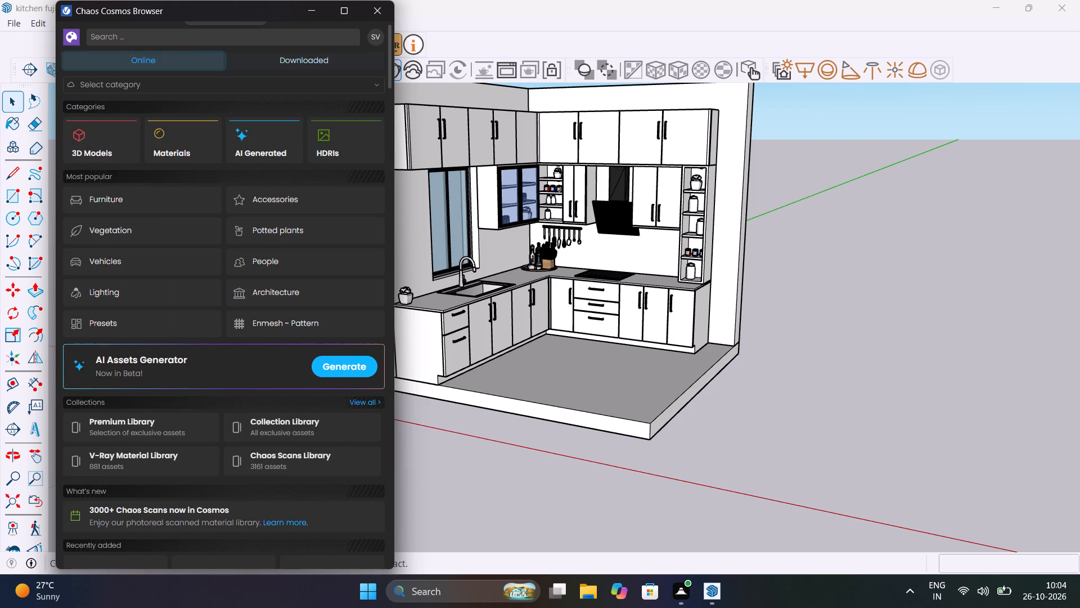
left_click(206, 37)
type("black")
key("space")
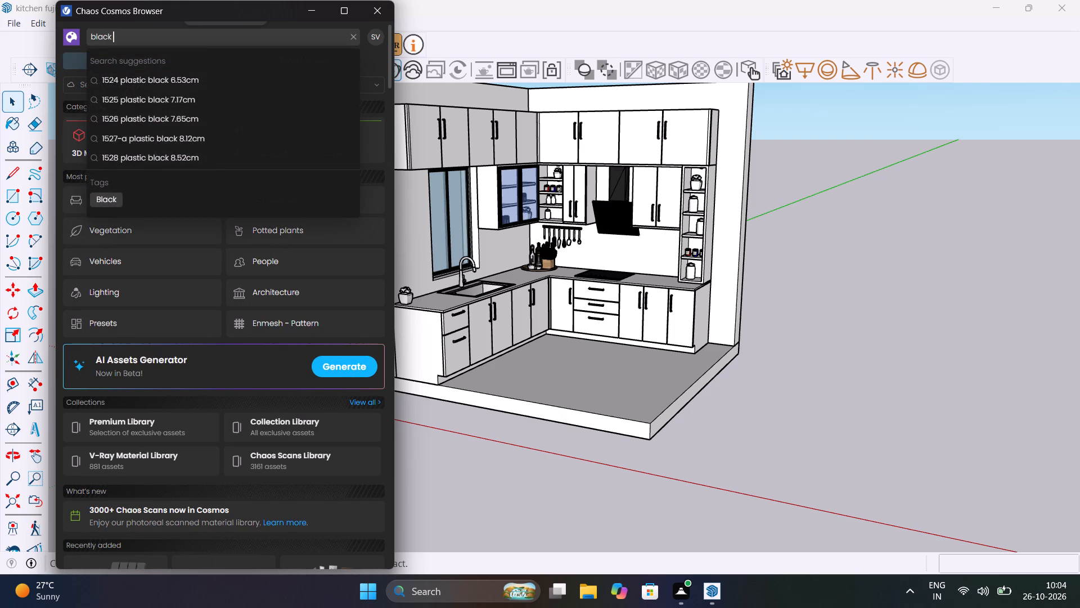
type("marble")
key("Return")
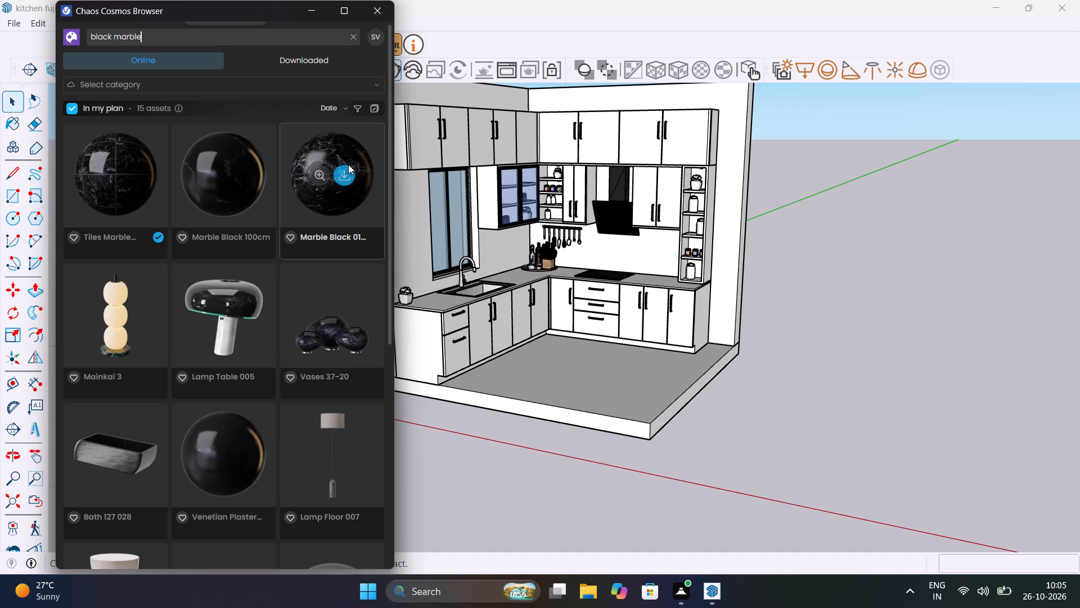
left_click(346, 171)
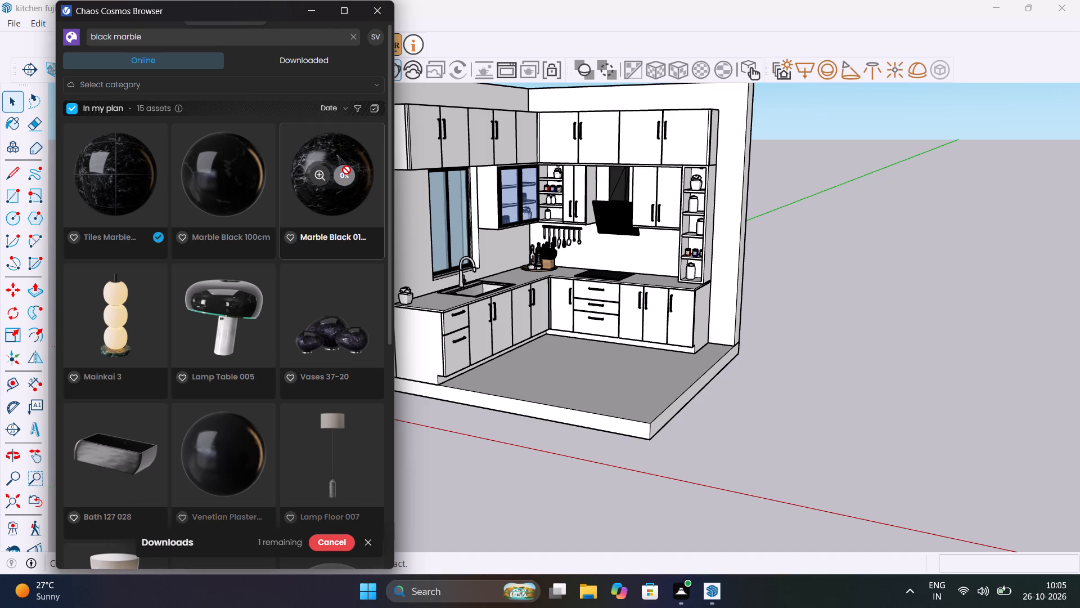
left_click_drag(269, 15, 202, 96)
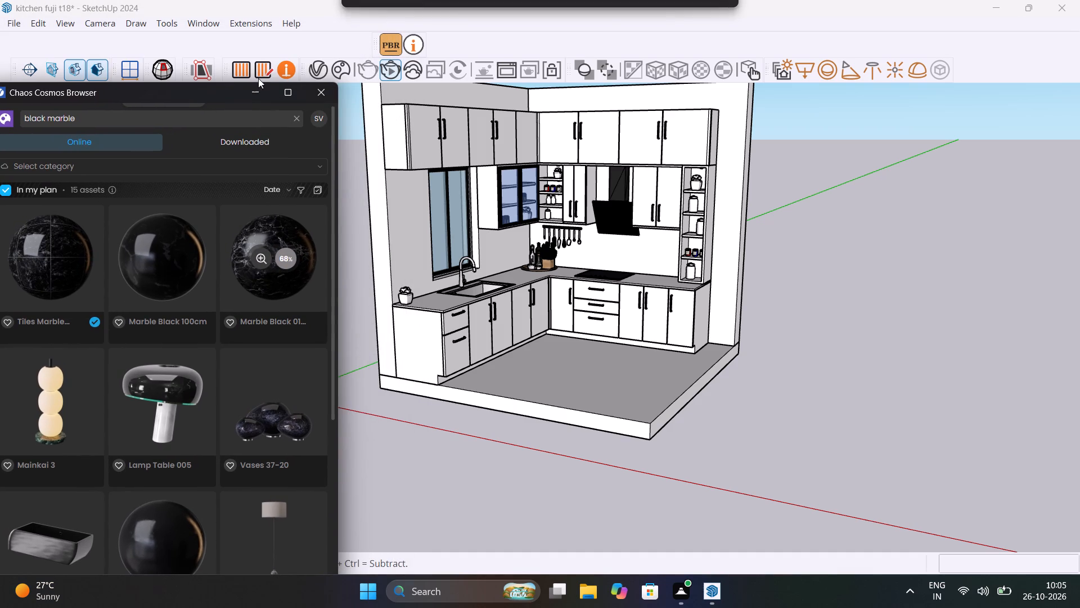
Import Marble Black 01 150cm into the V-Ray Asset Editor and apply it to the countertop's top face.
left_click(311, 68)
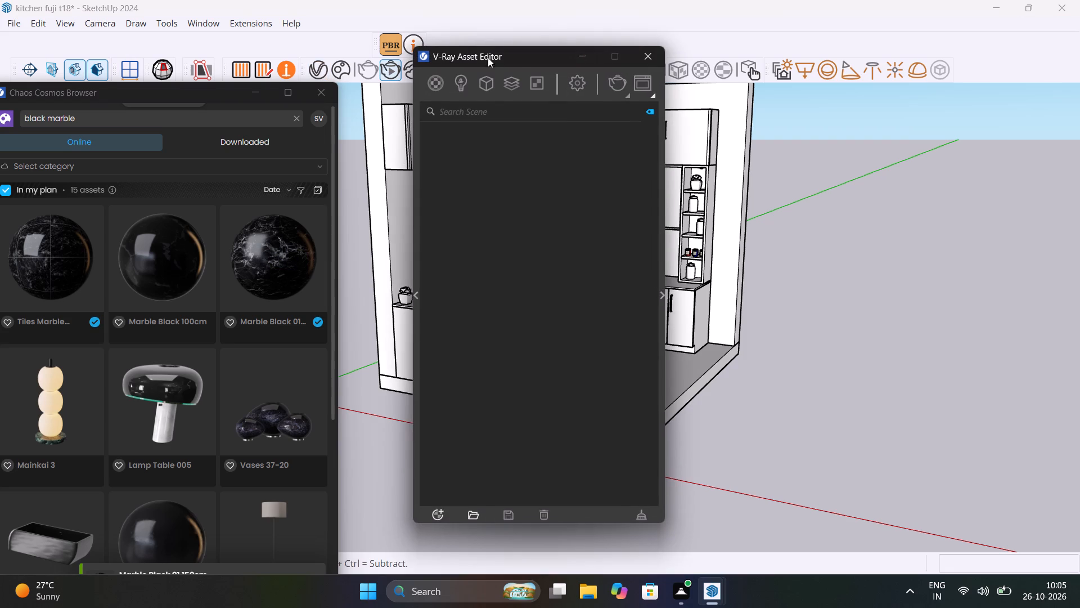
left_click_drag(517, 57, 928, 117)
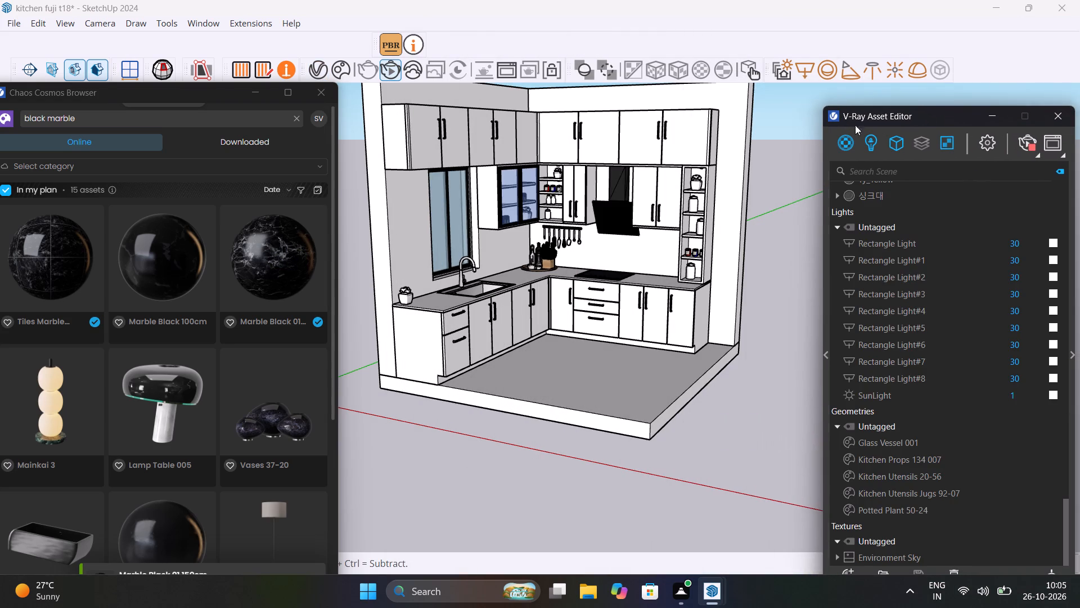
scroll(417, 337, "up", 17)
left_click(454, 295)
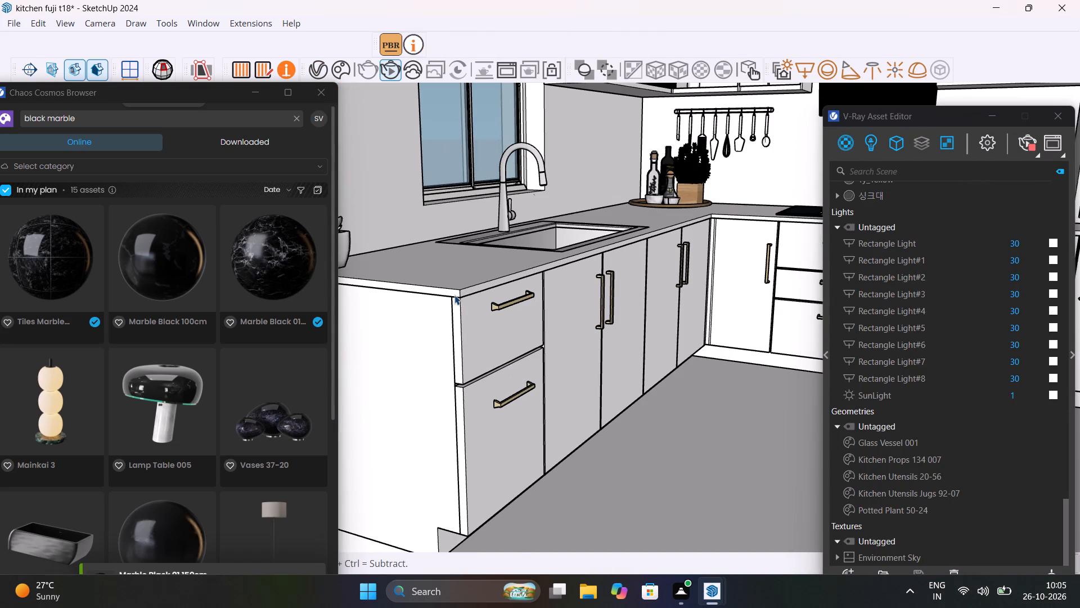
scroll(454, 295, "up", 6)
left_click(446, 287)
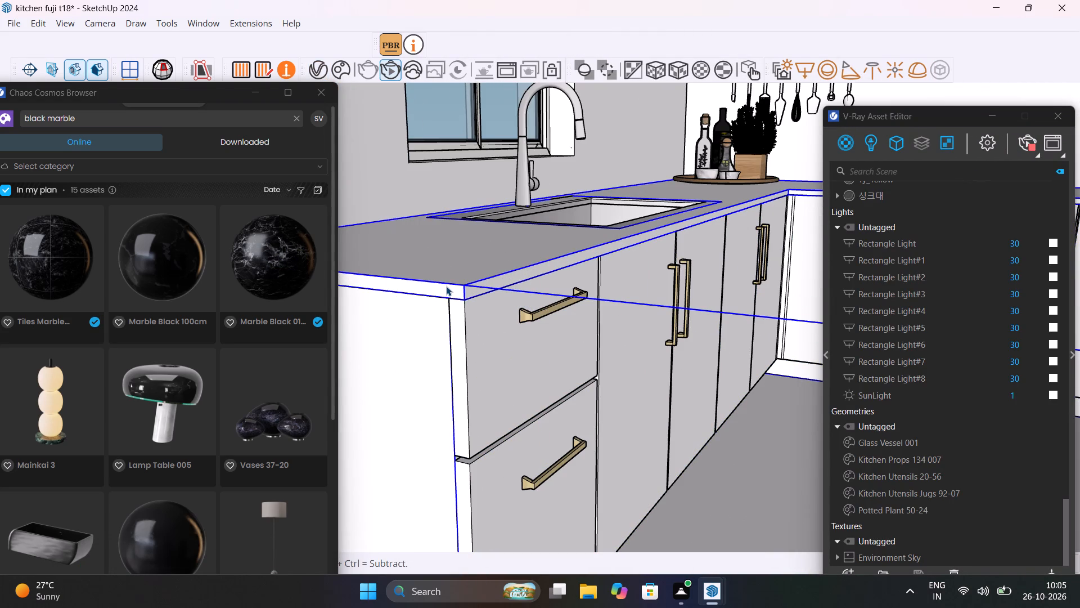
double_click(446, 286)
scroll(462, 281, "up", 1)
middle_click_drag(463, 280, 452, 398)
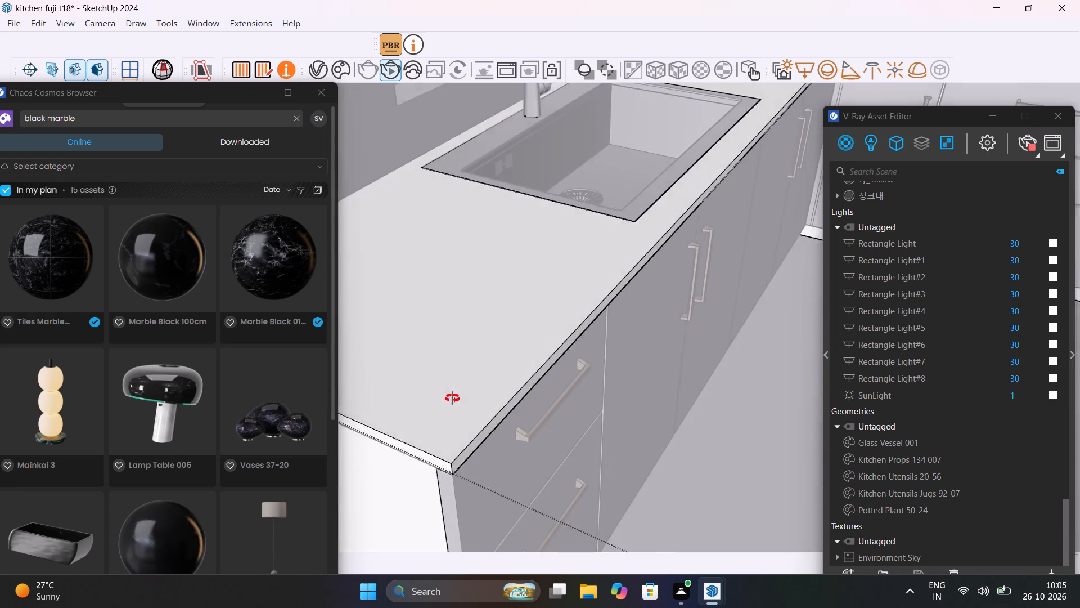
middle_click_drag(452, 398, 451, 417)
double_click(465, 378)
left_click(465, 378)
scroll(465, 378, "down", 6)
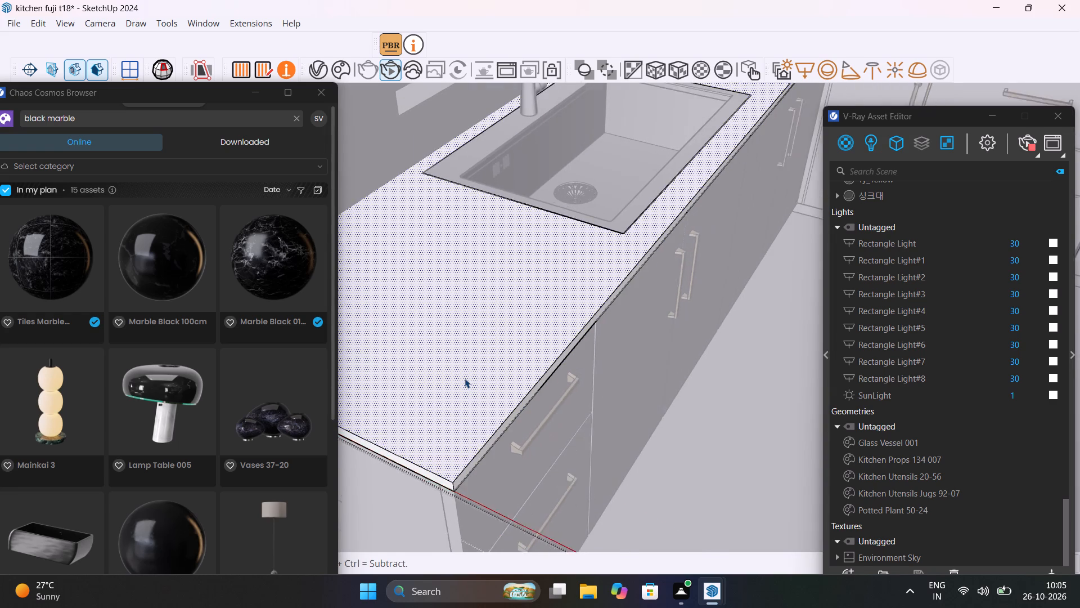
scroll(465, 378, "down", 2)
left_click(278, 257)
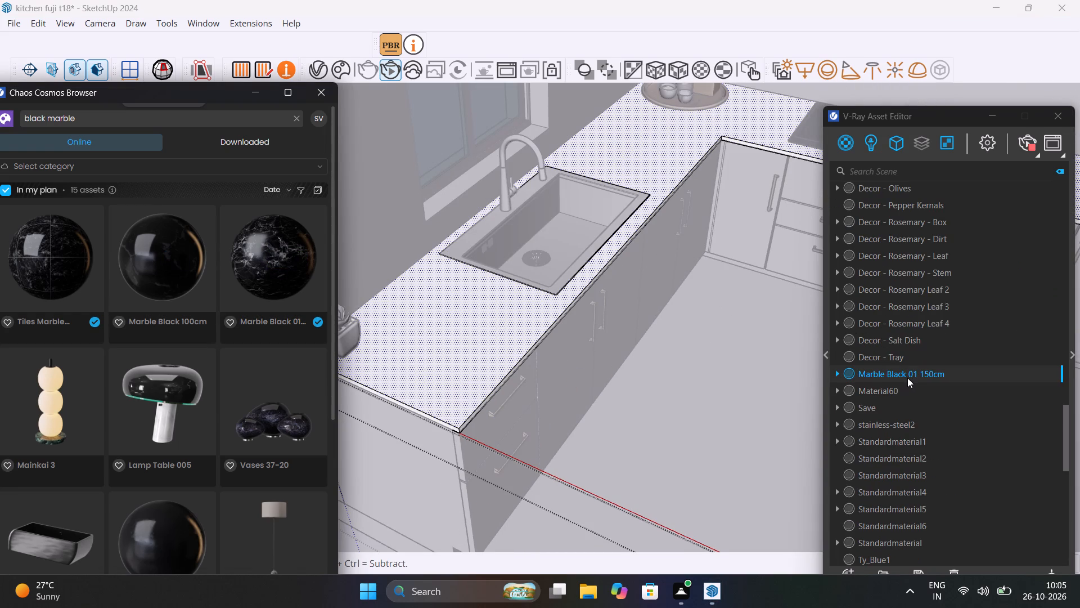
right_click(907, 377)
left_click(947, 410)
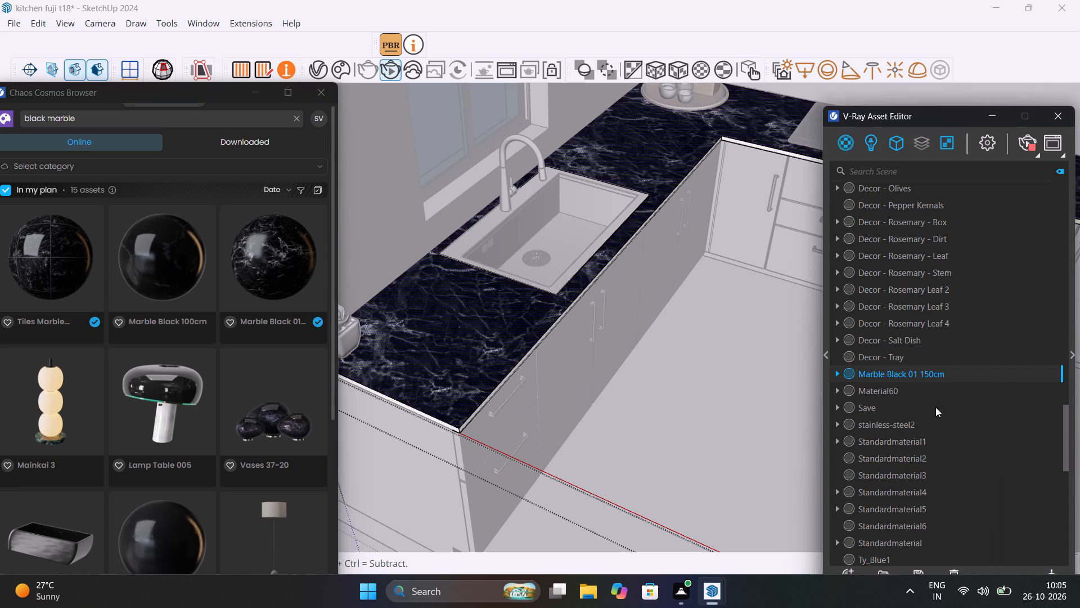
Apply Marble Black 01 150cm to the end edge face of the sink-side countertop.
scroll(484, 423, "up", 12)
middle_click_drag(519, 388, 718, 265)
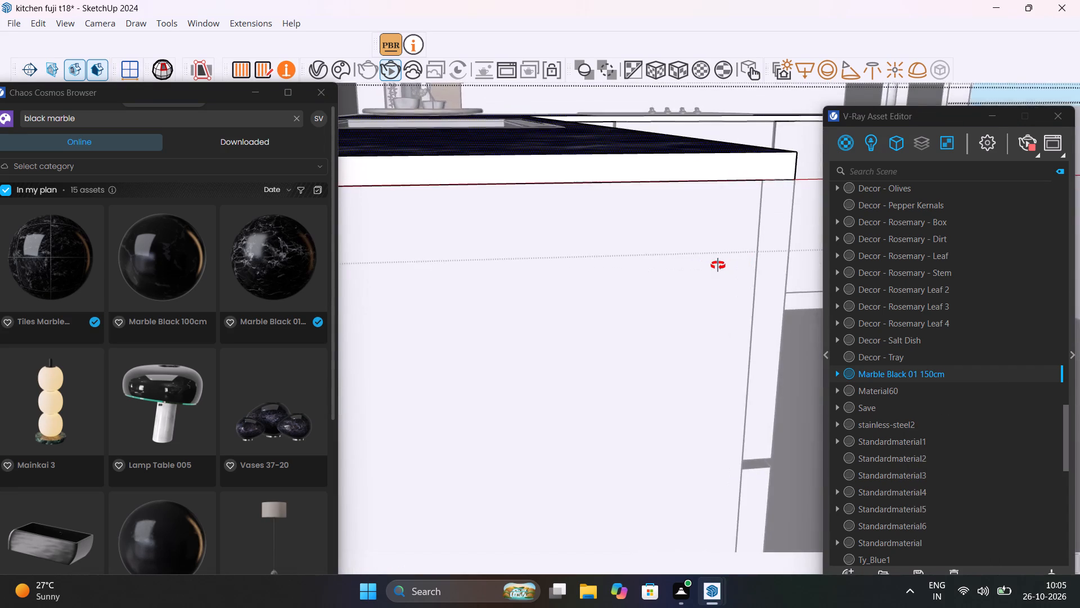
middle_click_drag(718, 265, 680, 297)
left_click(640, 240)
right_click(899, 369)
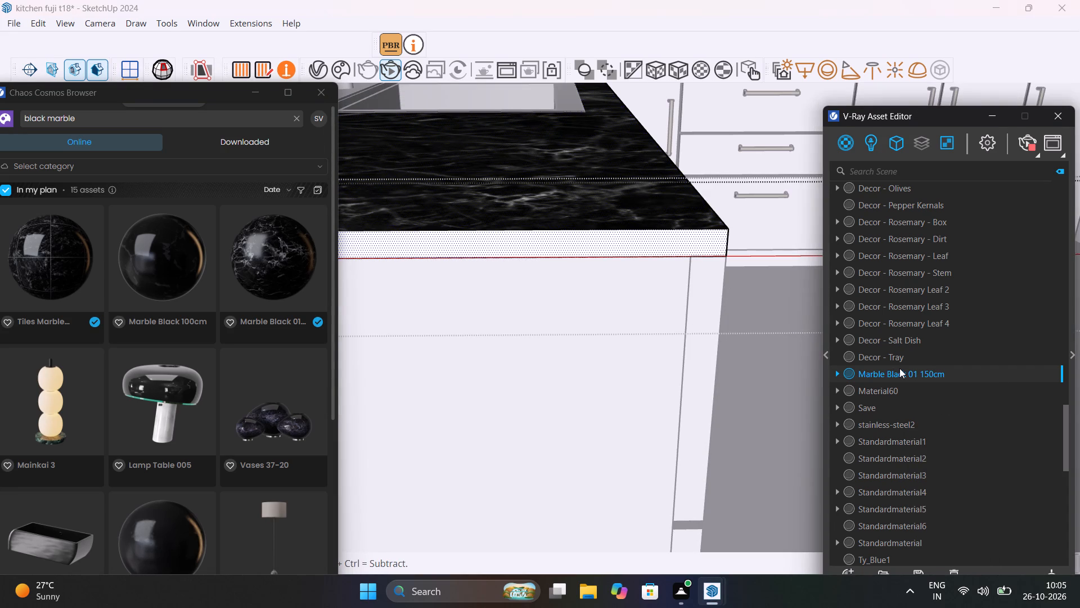
right_click(899, 368)
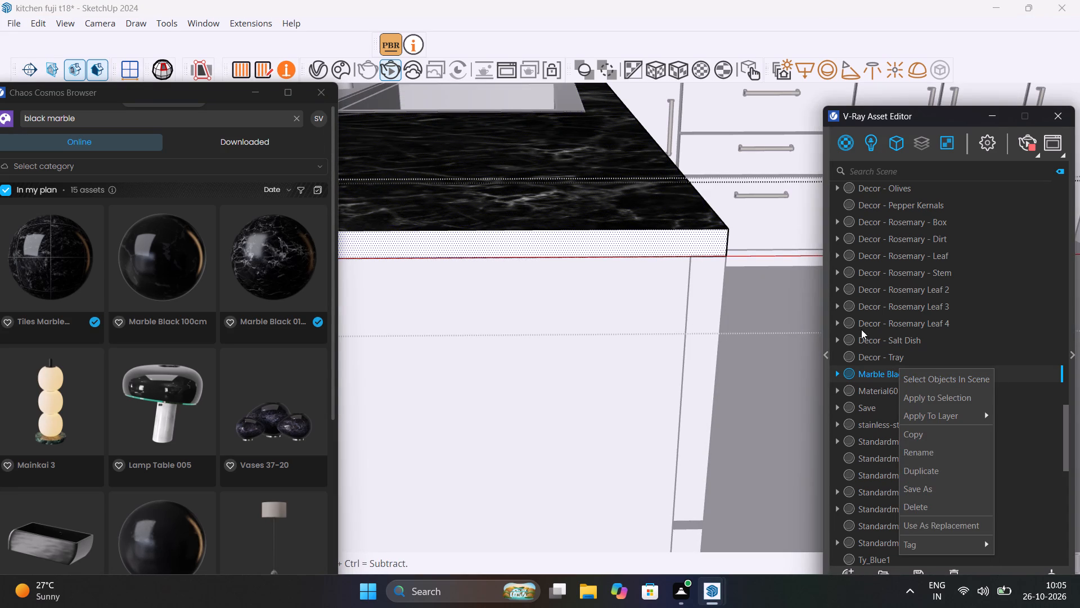
left_click(946, 399)
Apply Marble Black 01 150cm to the long front edge face of the sink-side countertop.
middle_click_drag(654, 309, 413, 337)
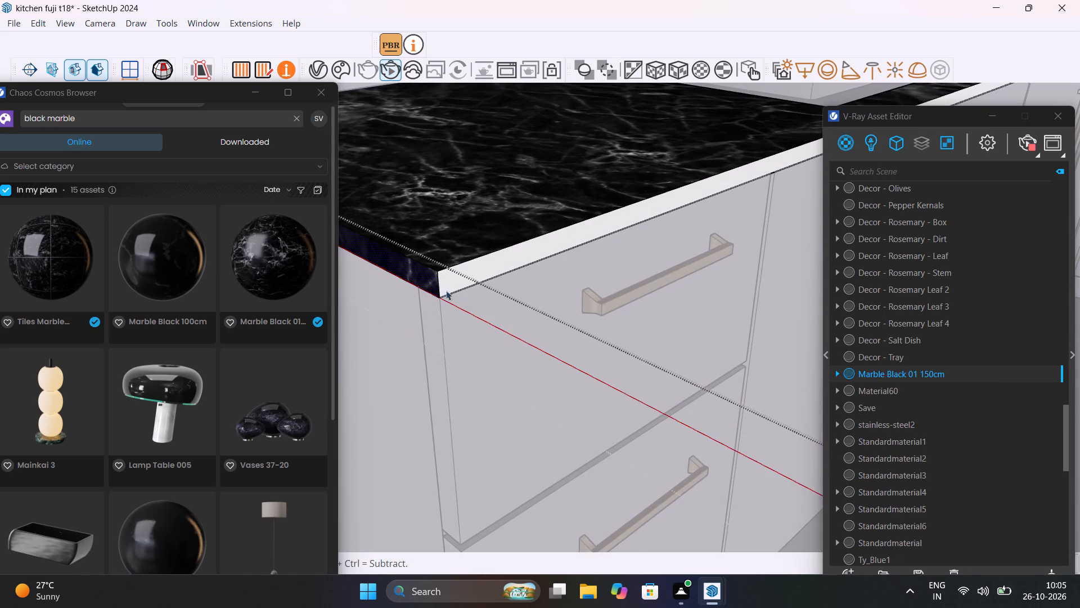
scroll(460, 279, "up", 5)
left_click(460, 279)
right_click(875, 372)
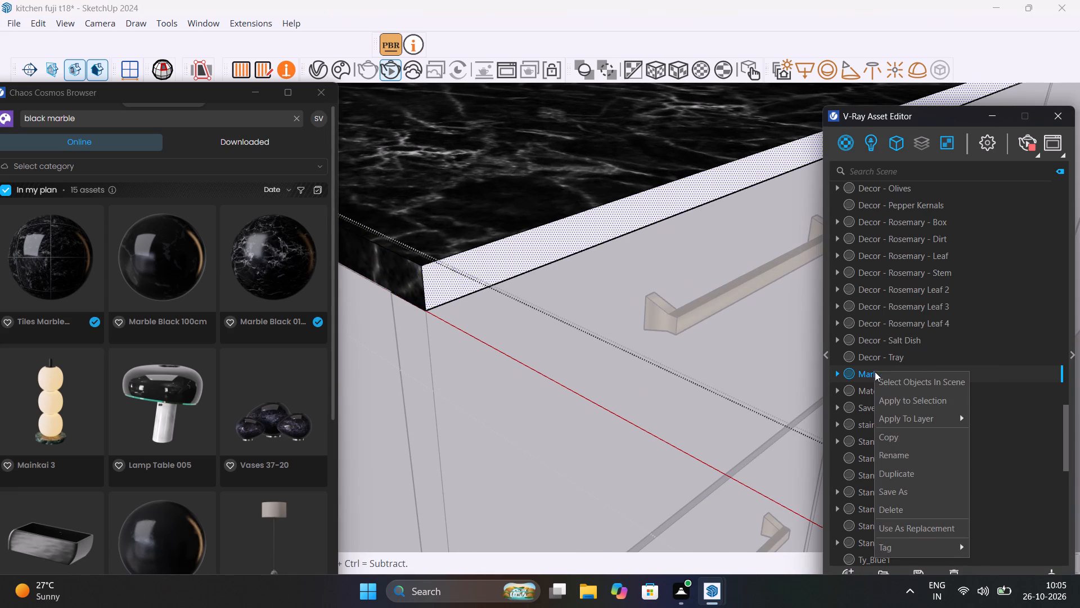
left_click(909, 398)
Apply Marble Black 01 150cm to the long front edge face of the hob-side countertop.
scroll(592, 228, "down", 20)
scroll(592, 228, "down", 4)
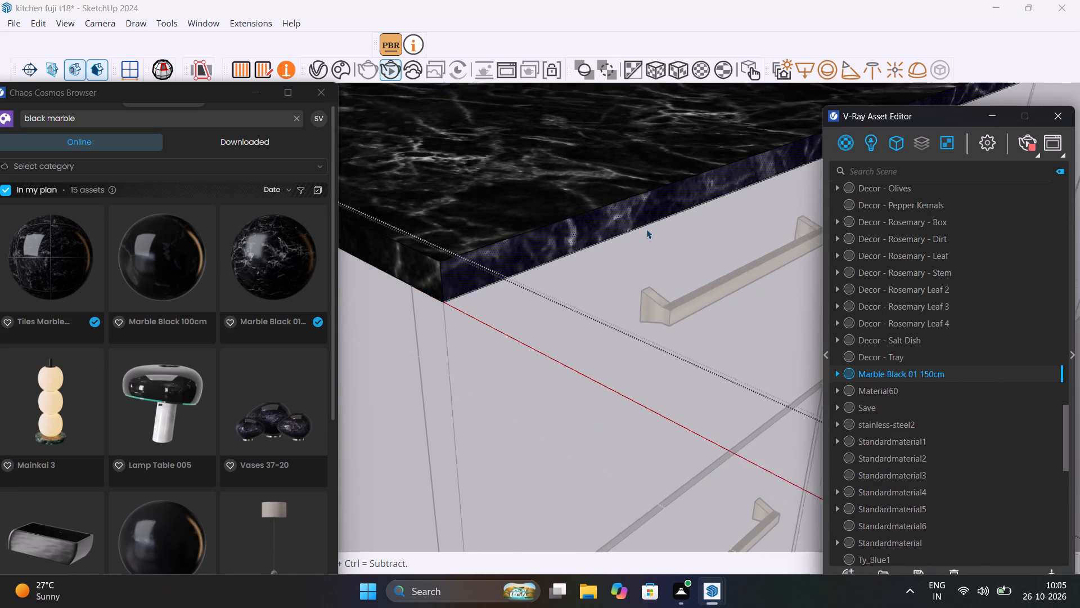
scroll(646, 229, "down", 20)
scroll(646, 229, "down", 1)
middle_click_drag(682, 229, 681, 228)
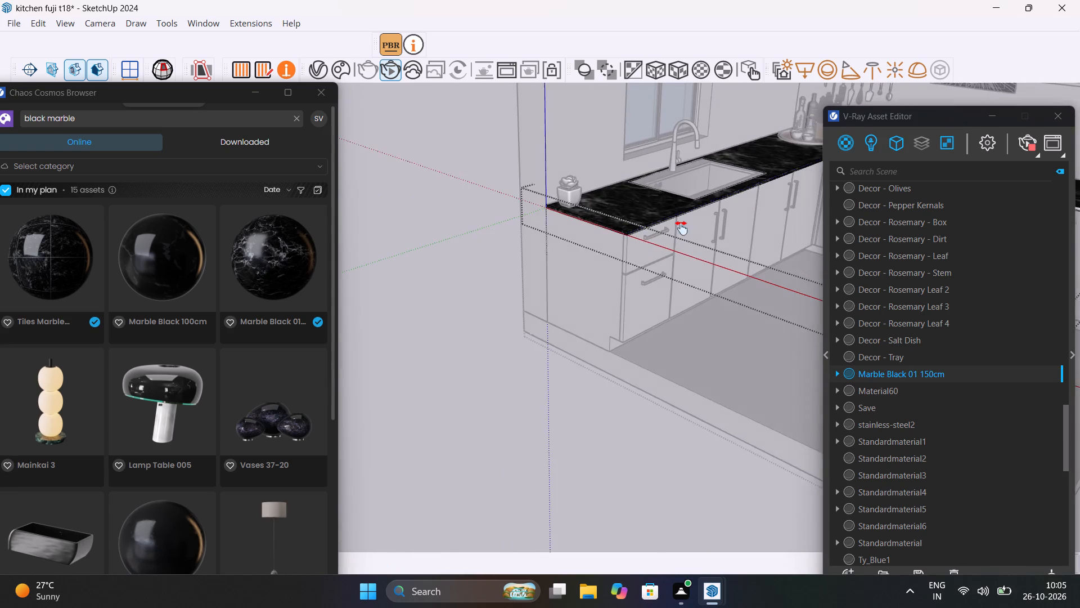
middle_click_drag(681, 228, 316, 334)
scroll(733, 283, "up", 12)
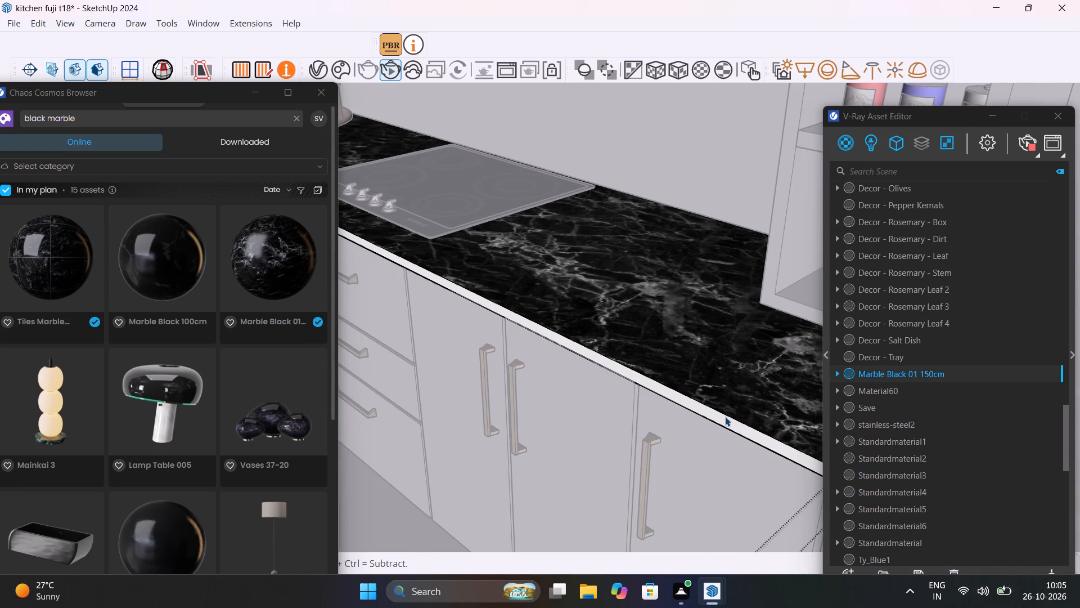
left_click(725, 417)
scroll(733, 428, "up", 6)
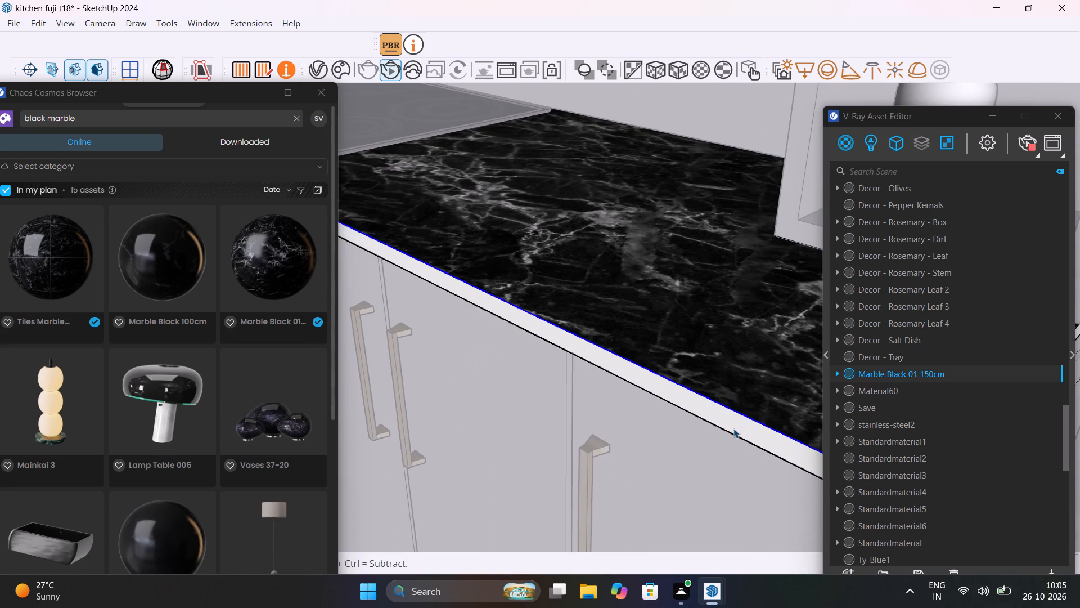
left_click(733, 428)
right_click(906, 374)
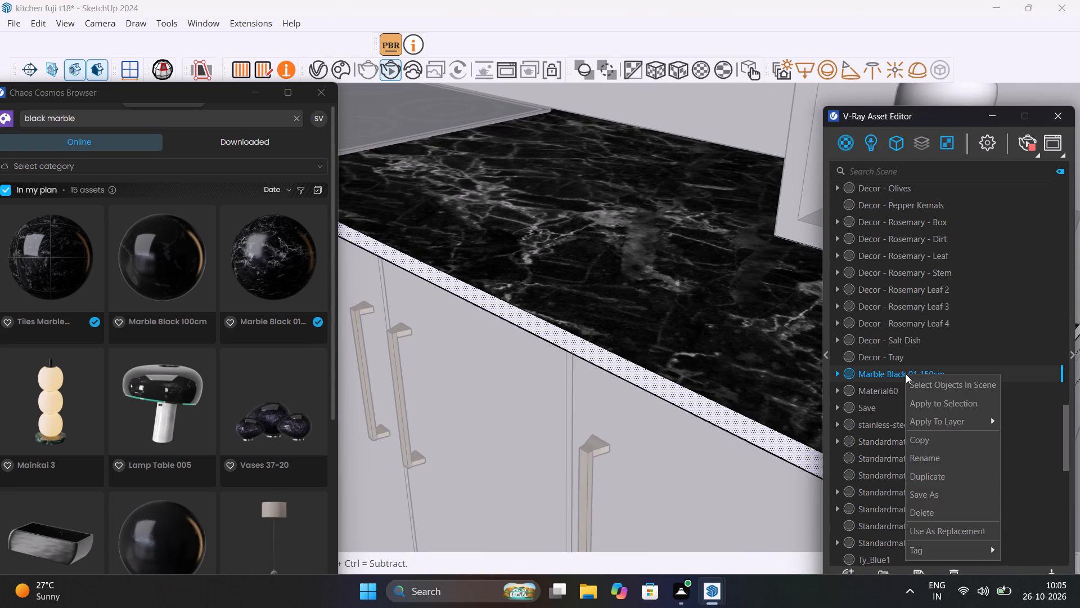
left_click(933, 405)
Apply Marble Black 01 150cm to the end edge face of the hob-side countertop.
scroll(781, 391, "down", 15)
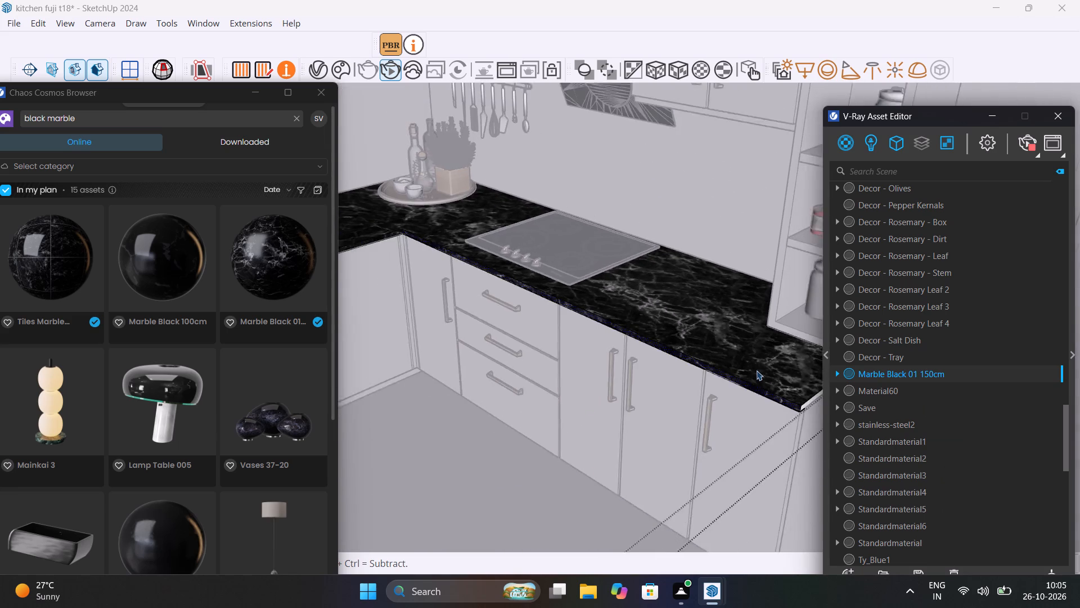
scroll(757, 370, "down", 1)
middle_click_drag(763, 381, 595, 351)
scroll(661, 419, "up", 11)
left_click(624, 399)
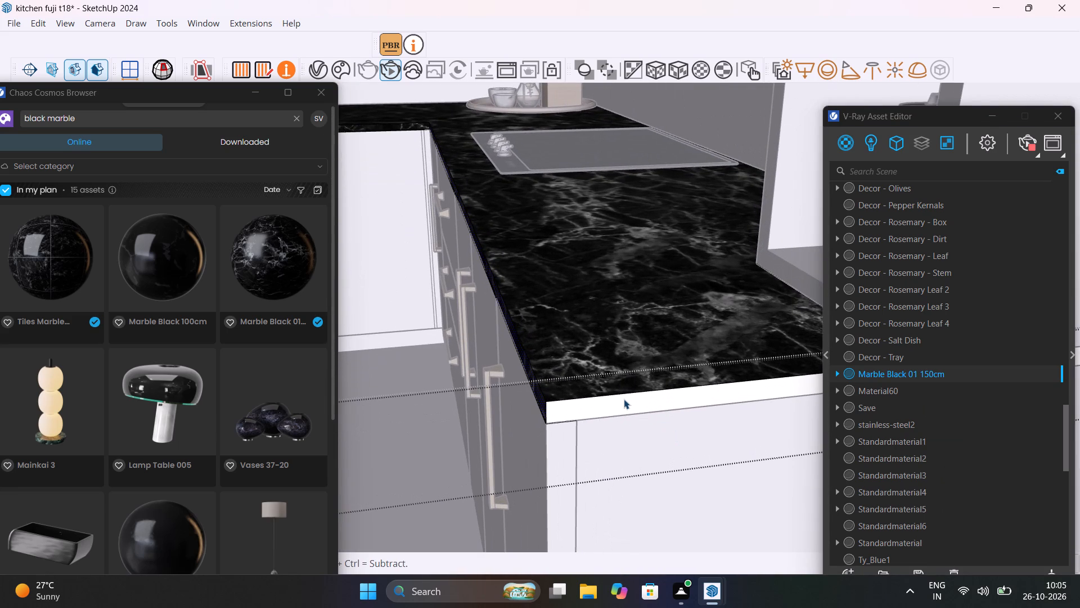
right_click(911, 369)
left_click(940, 396)
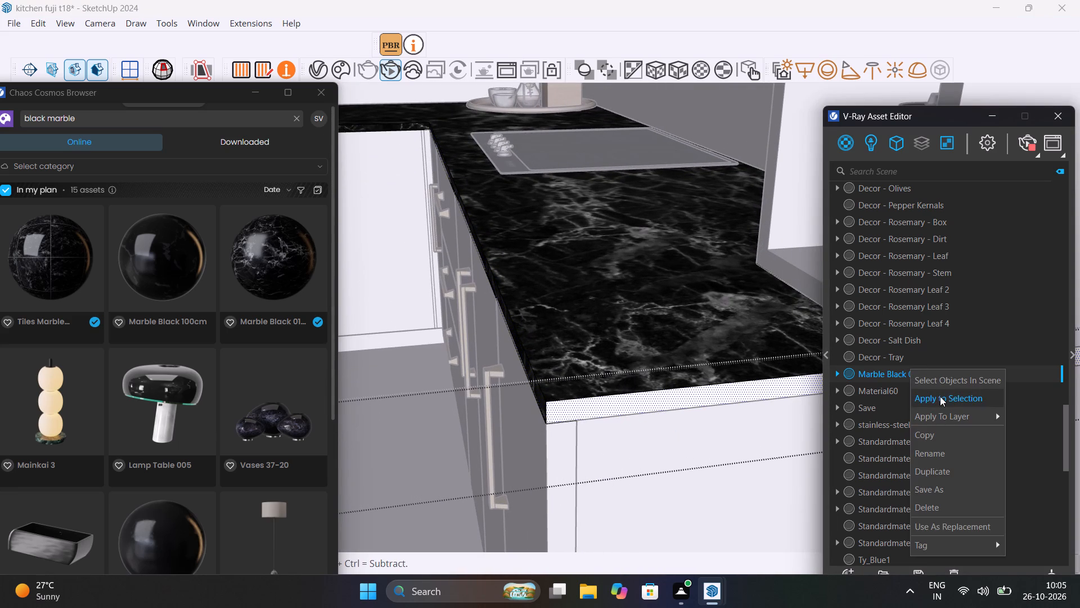
Apply V-Ray tri-planar projection to the marble on the countertop's top face and leave the countertop.
scroll(703, 370, "down", 20)
scroll(703, 370, "down", 1)
middle_click_drag(549, 331, 583, 334)
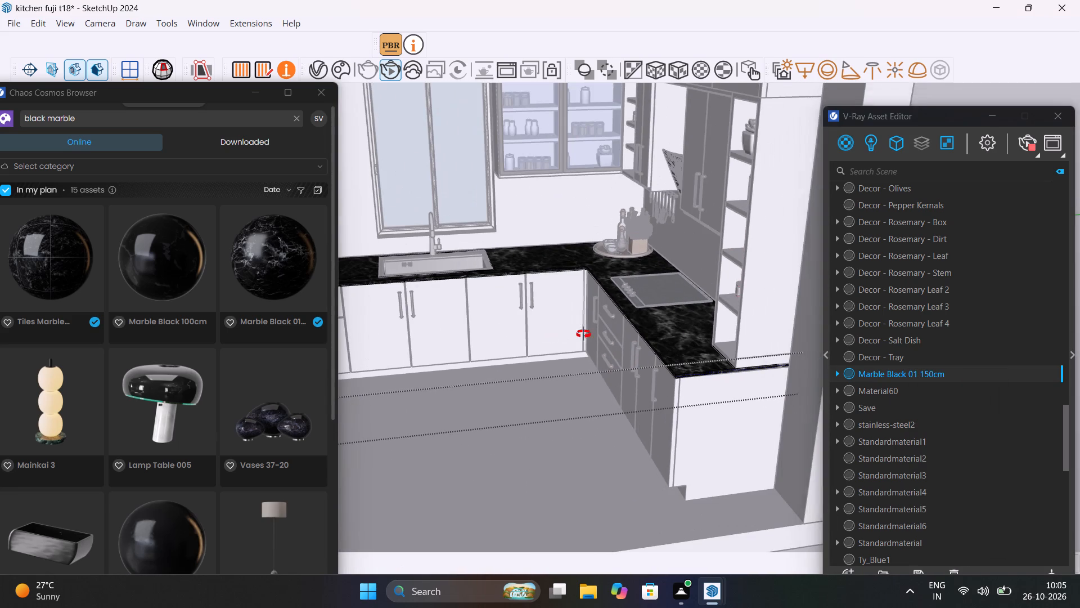
middle_click_drag(583, 334, 861, 465)
scroll(440, 259, "up", 7)
left_click(583, 320)
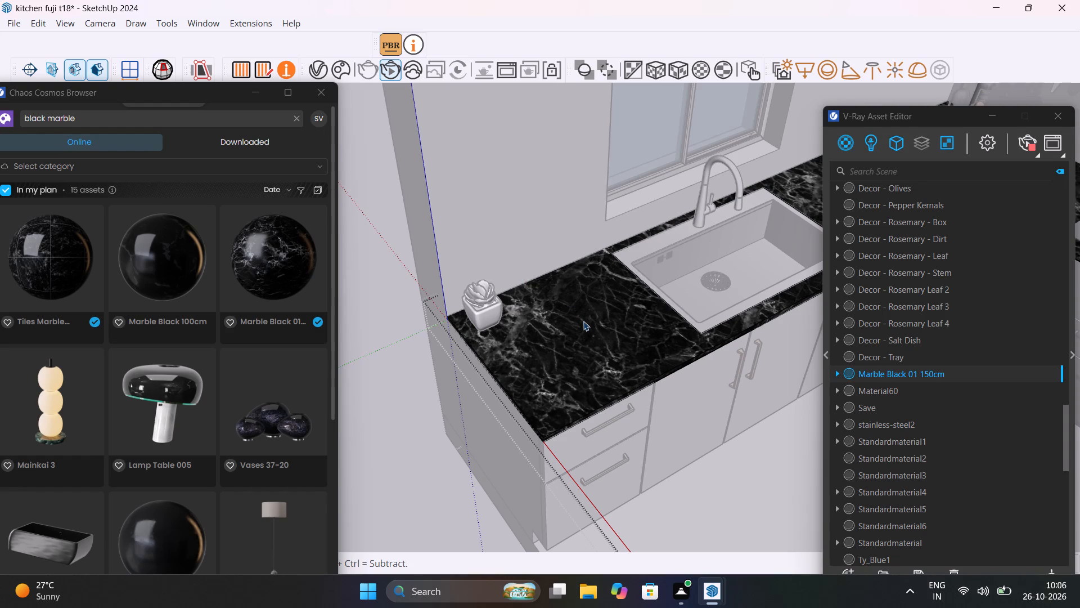
left_click(681, 66)
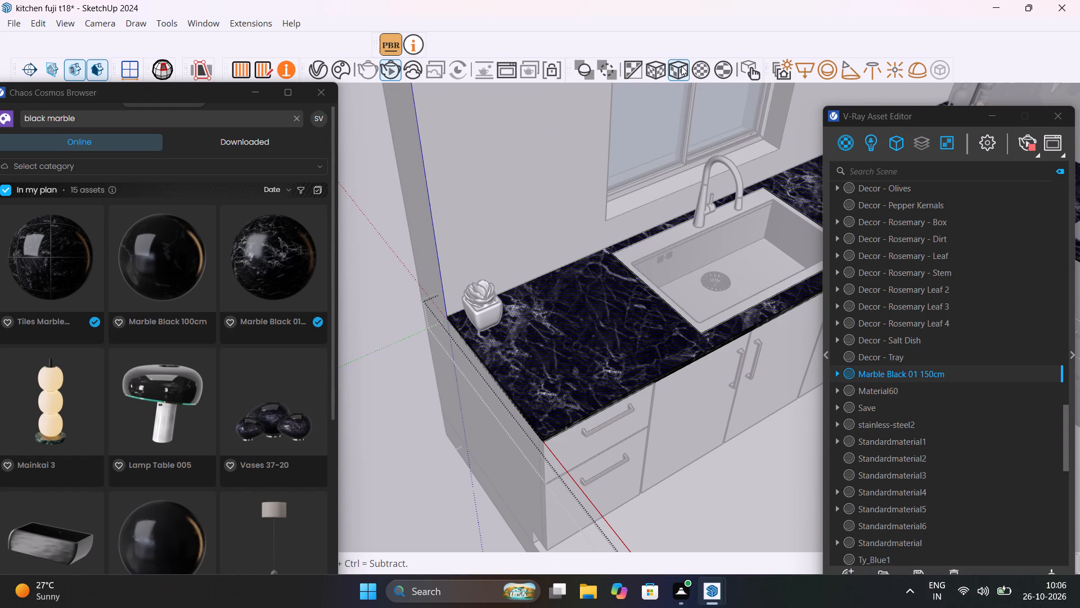
scroll(645, 243, "down", 18)
left_click(546, 225)
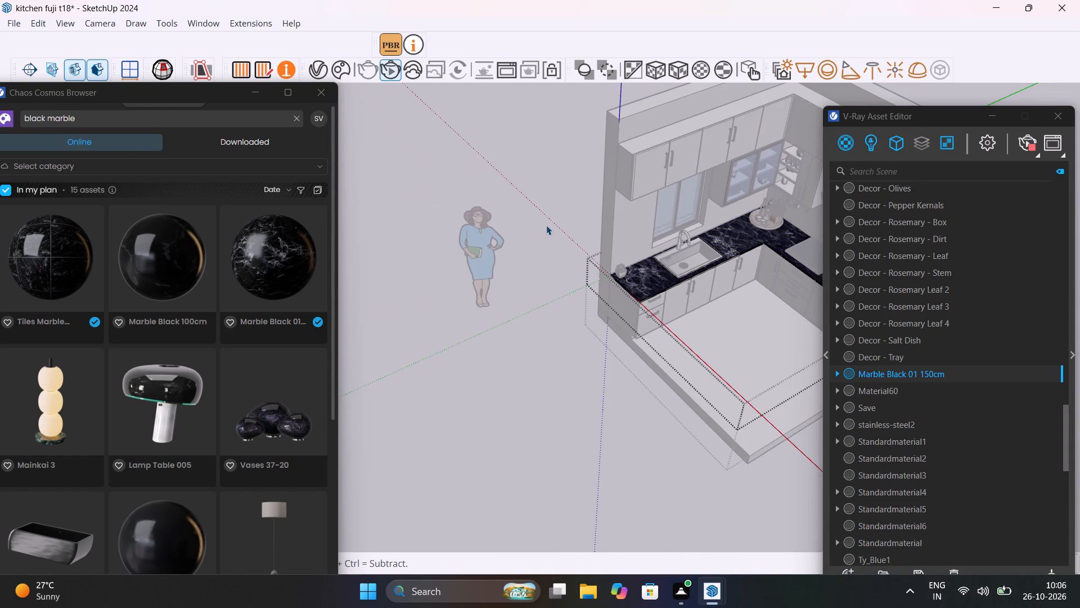
key("space")
left_click(544, 225)
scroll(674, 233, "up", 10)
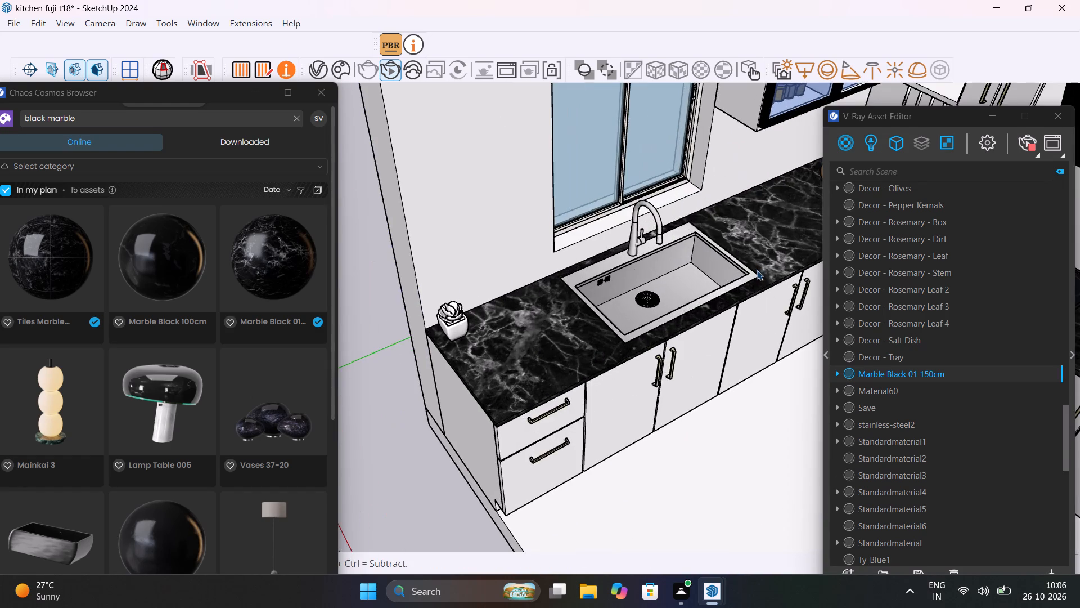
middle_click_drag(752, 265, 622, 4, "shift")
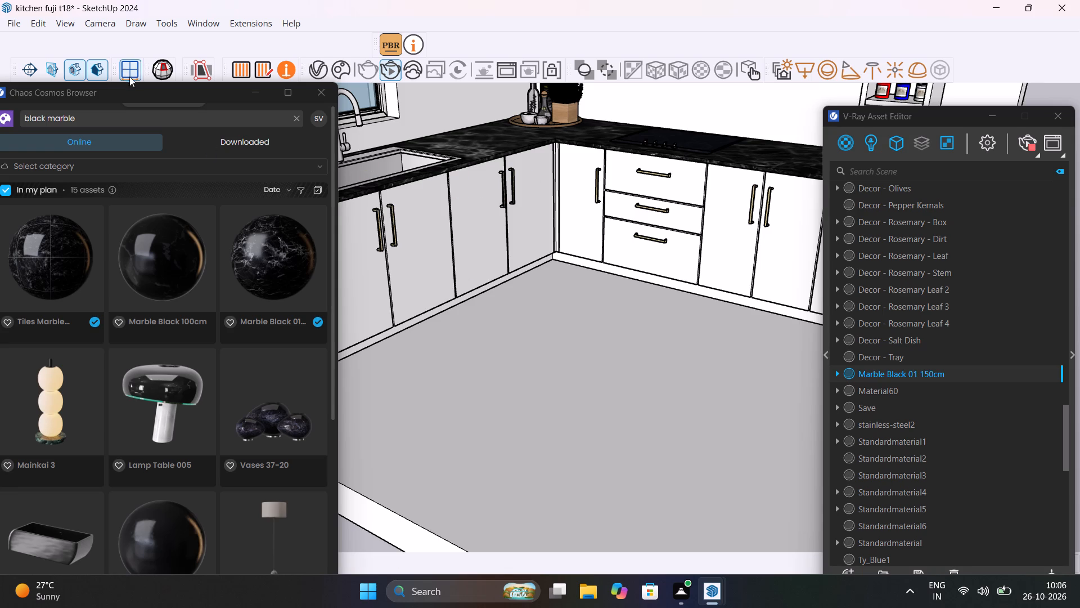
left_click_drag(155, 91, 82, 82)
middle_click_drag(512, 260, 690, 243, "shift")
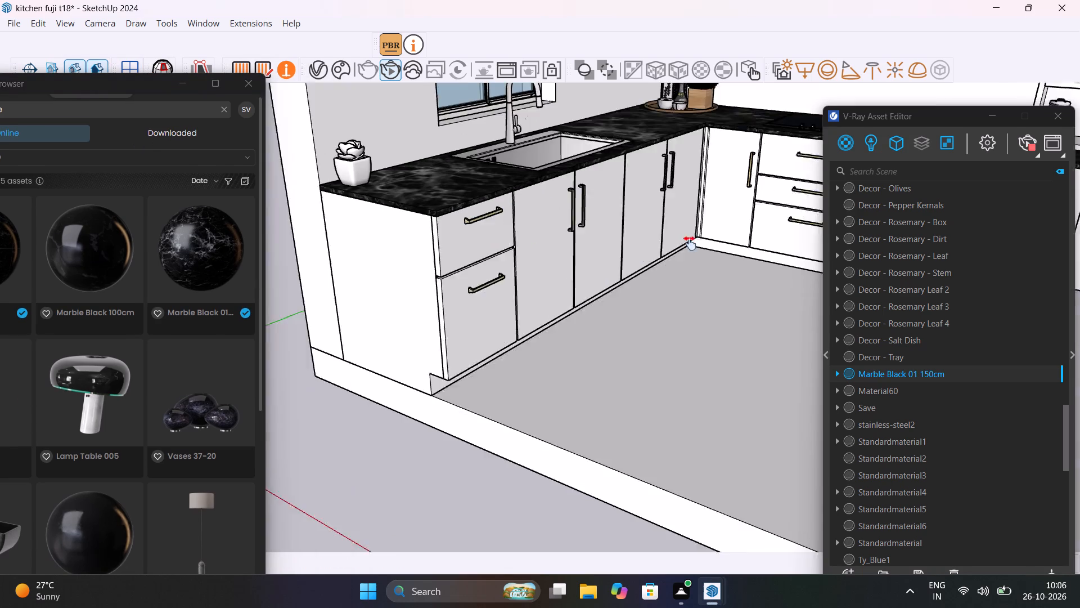
Look through the downloaded Chaos Cosmos assets for a cabinet material.
middle_click_drag(690, 243, 733, 243, "shift")
scroll(538, 251, "up", 6)
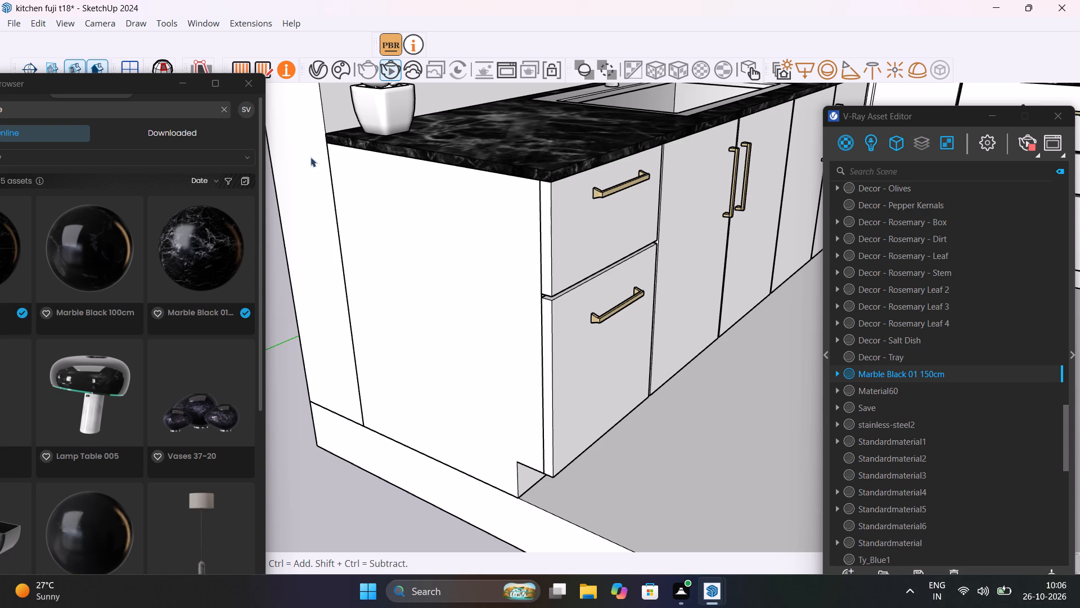
left_click_drag(118, 79, 346, 49)
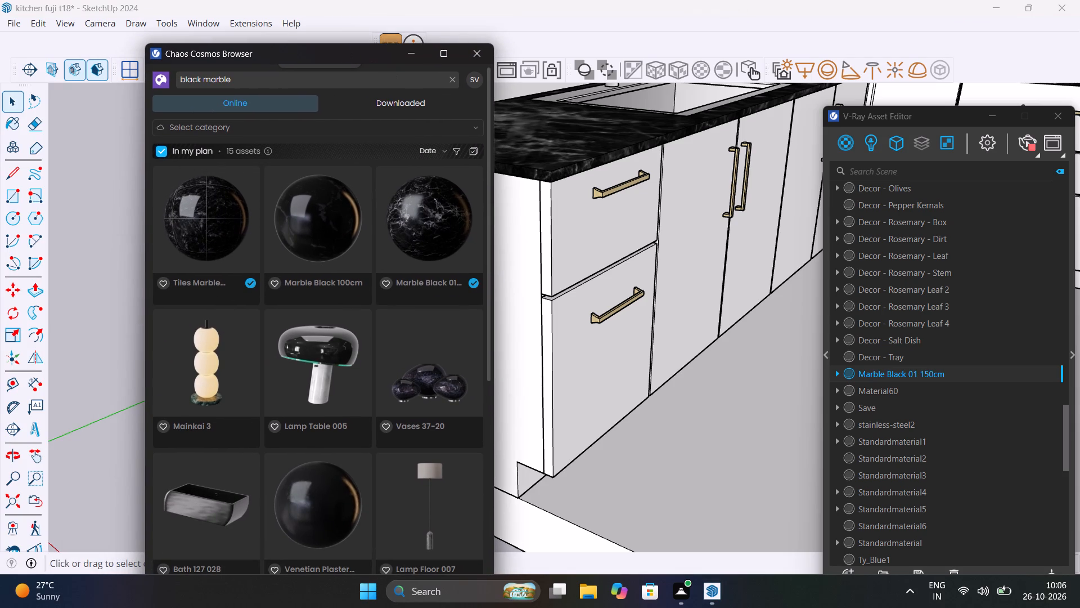
left_click(451, 78)
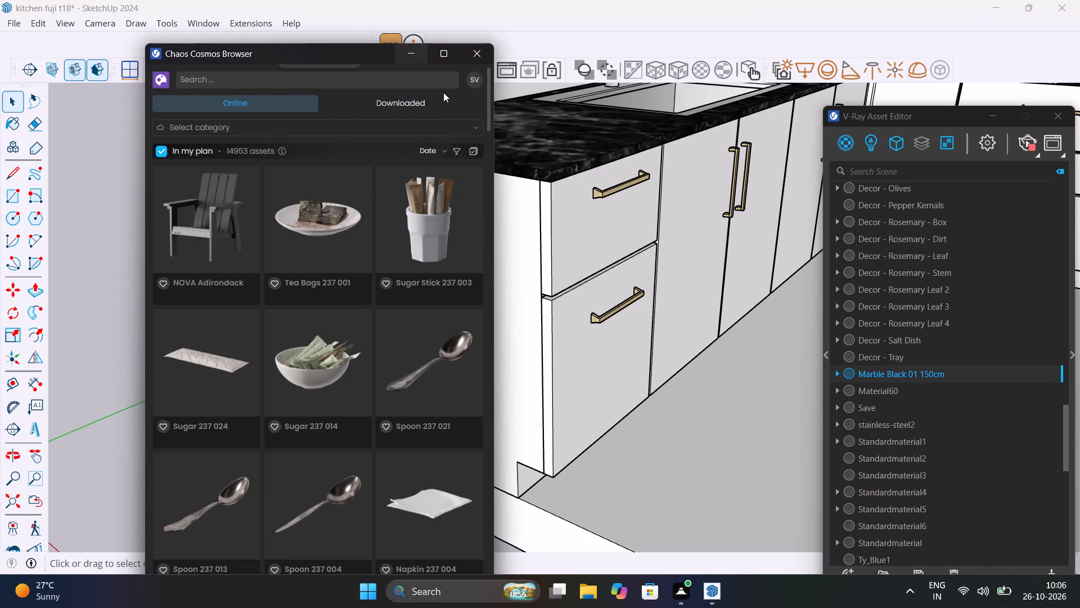
left_click(440, 100)
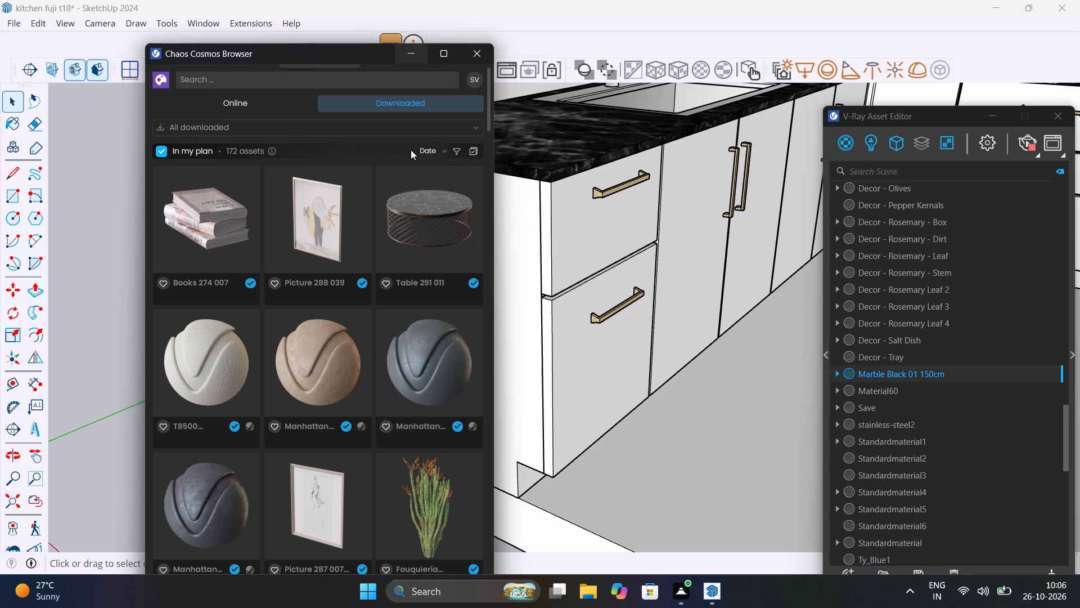
scroll(340, 343, "down", 7)
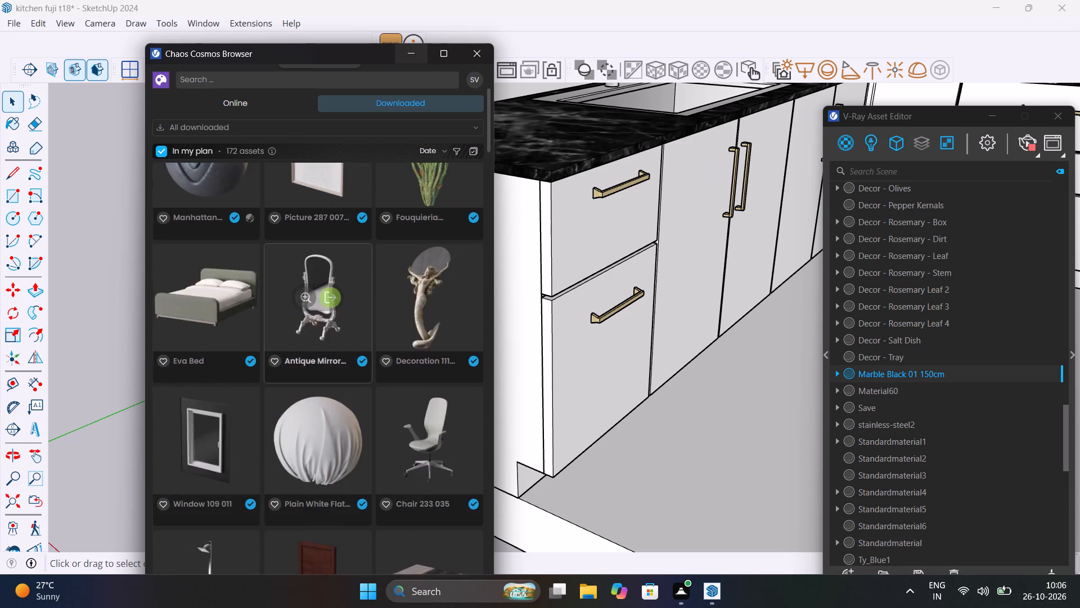
scroll(341, 342, "down", 7)
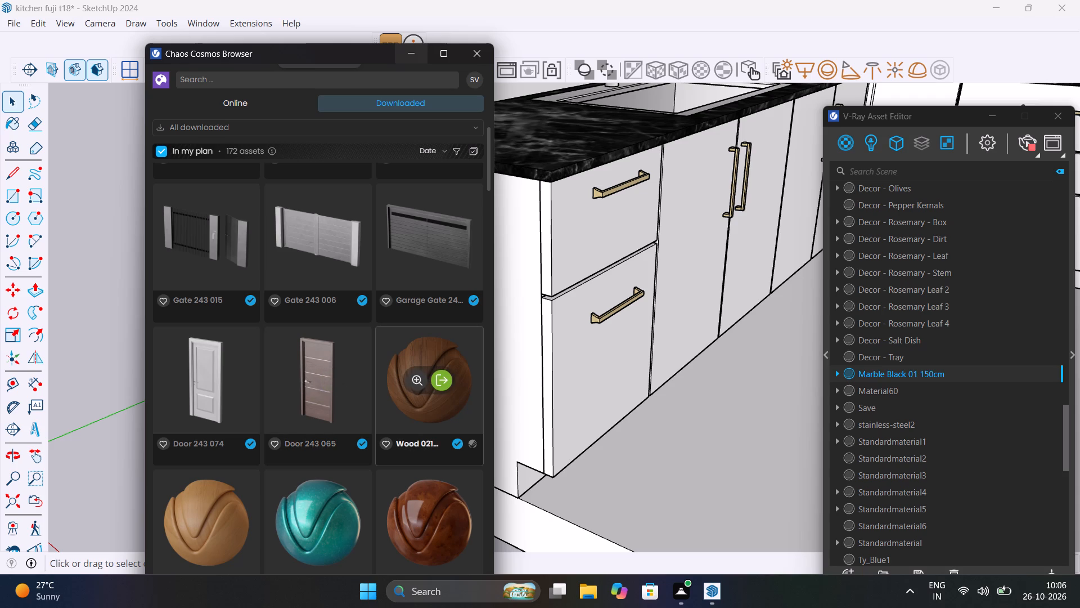
scroll(380, 402, "down", 6)
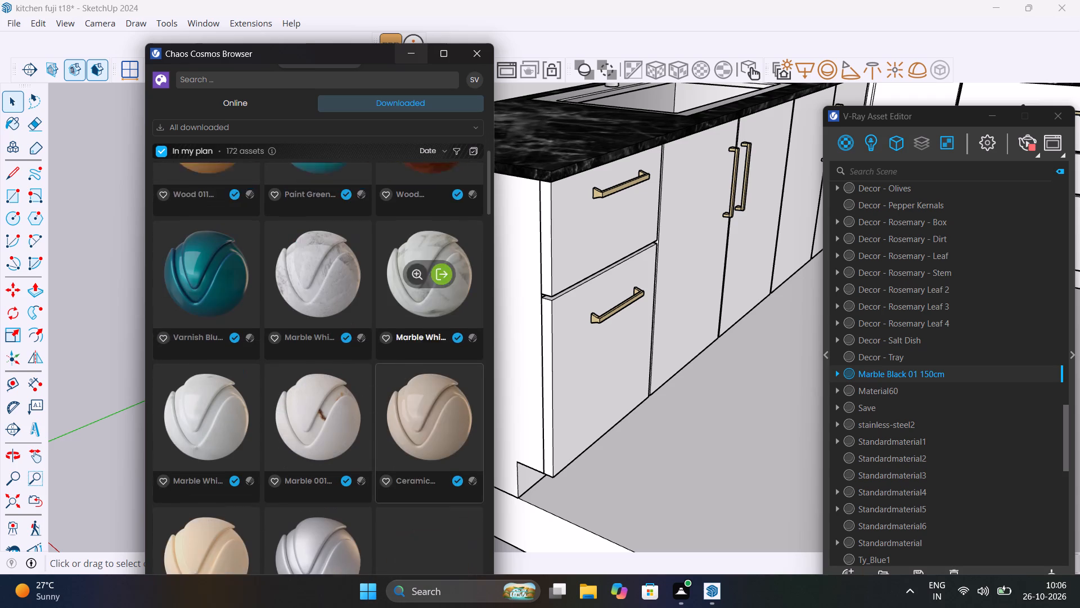
scroll(380, 402, "down", 13)
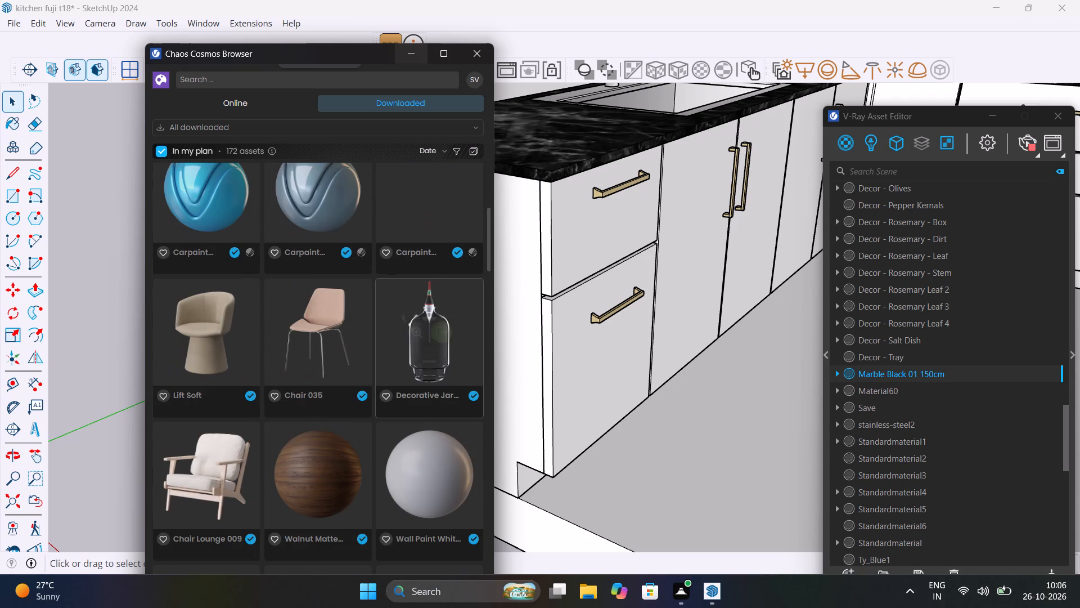
scroll(380, 402, "down", 10)
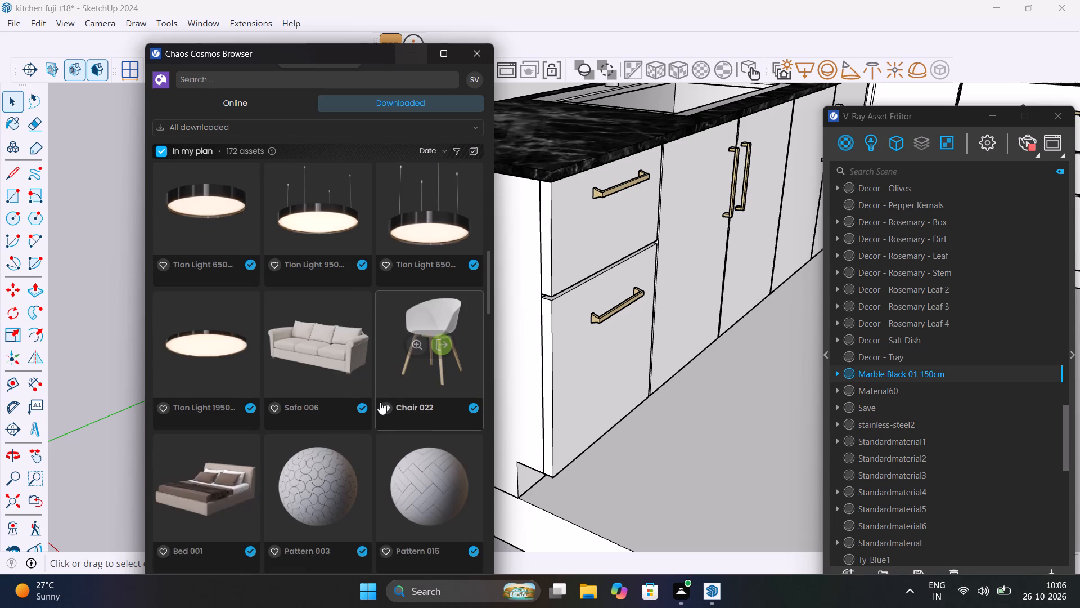
scroll(380, 402, "up", 1)
scroll(380, 402, "down", 5)
scroll(380, 402, "up", 17)
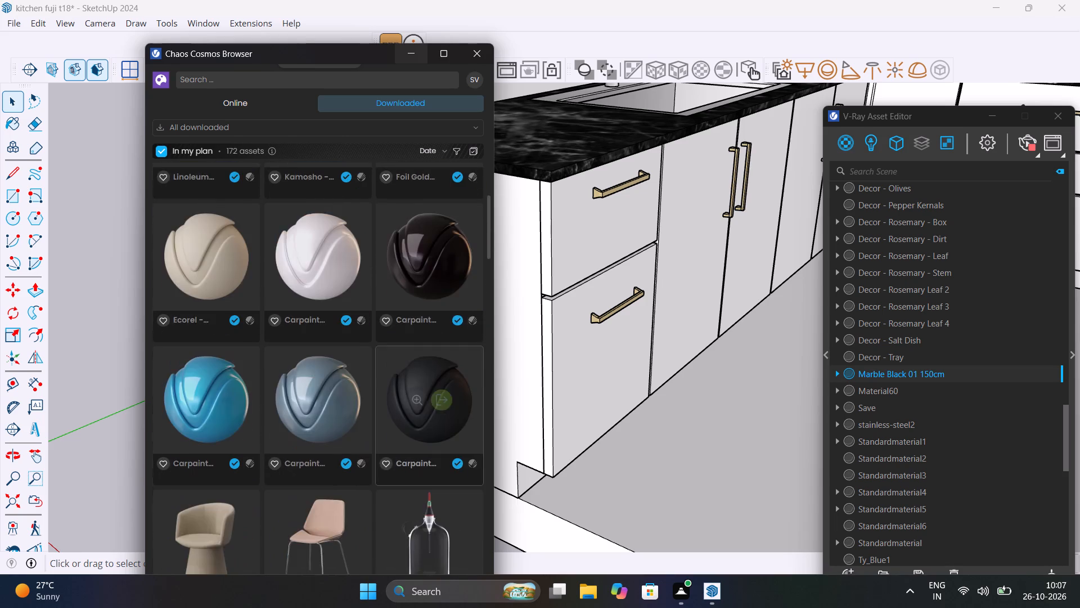
scroll(380, 401, "up", 15)
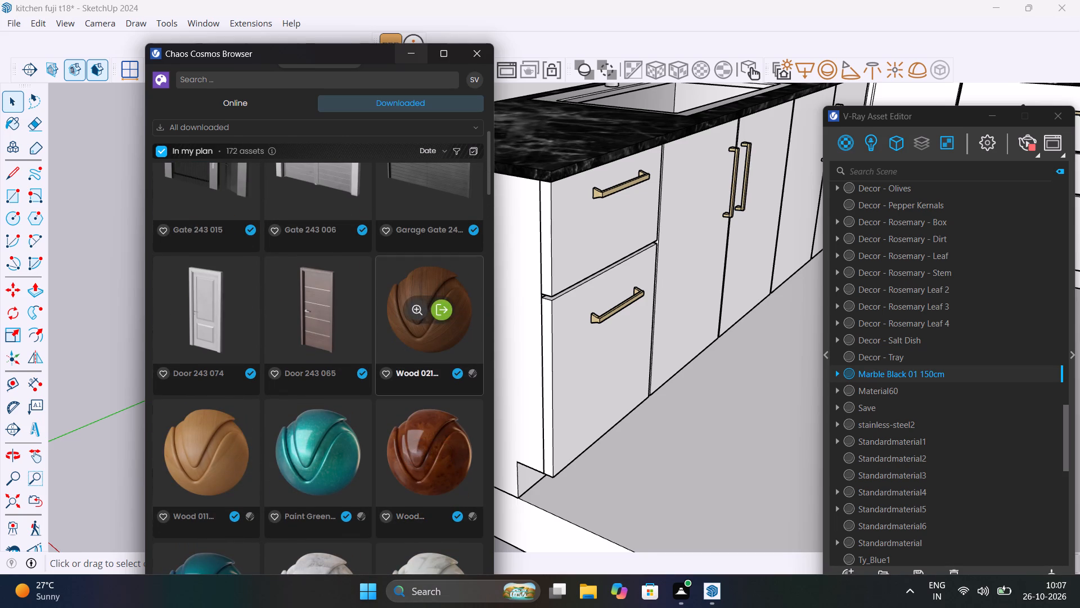
Search the online Cosmos library for wood and import the Wood Teak 33-35 100cm material.
left_click(236, 106)
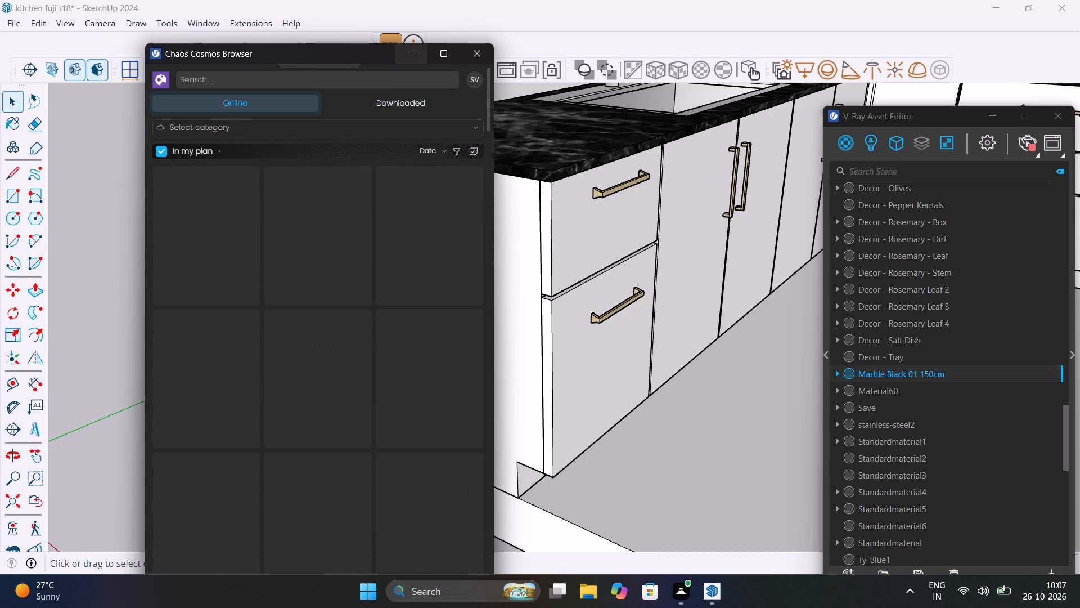
left_click(400, 83)
type("wood")
key("Return")
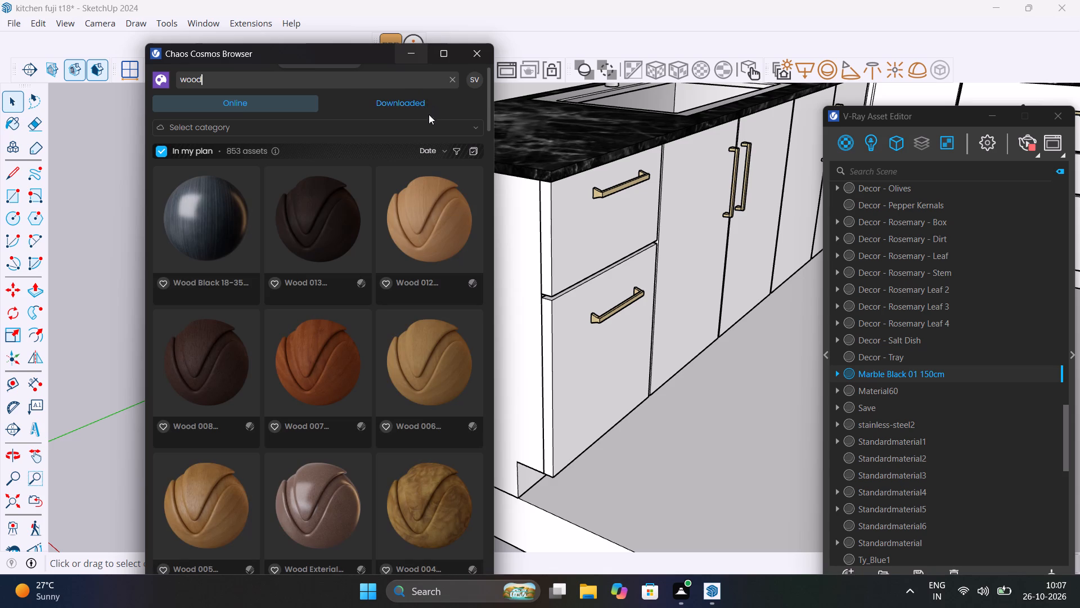
scroll(350, 332, "down", 3)
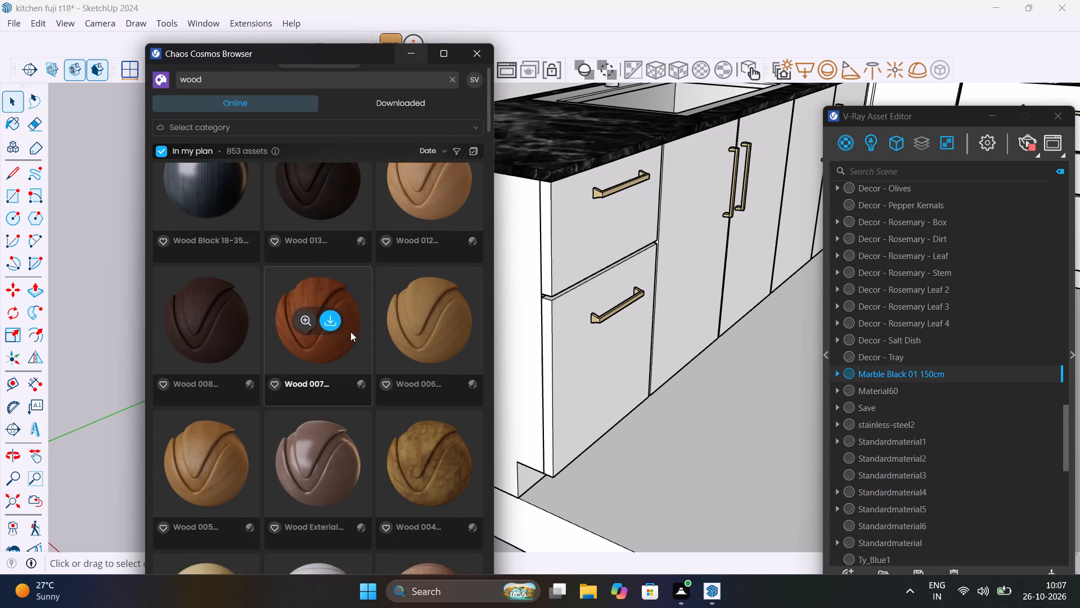
scroll(350, 332, "down", 7)
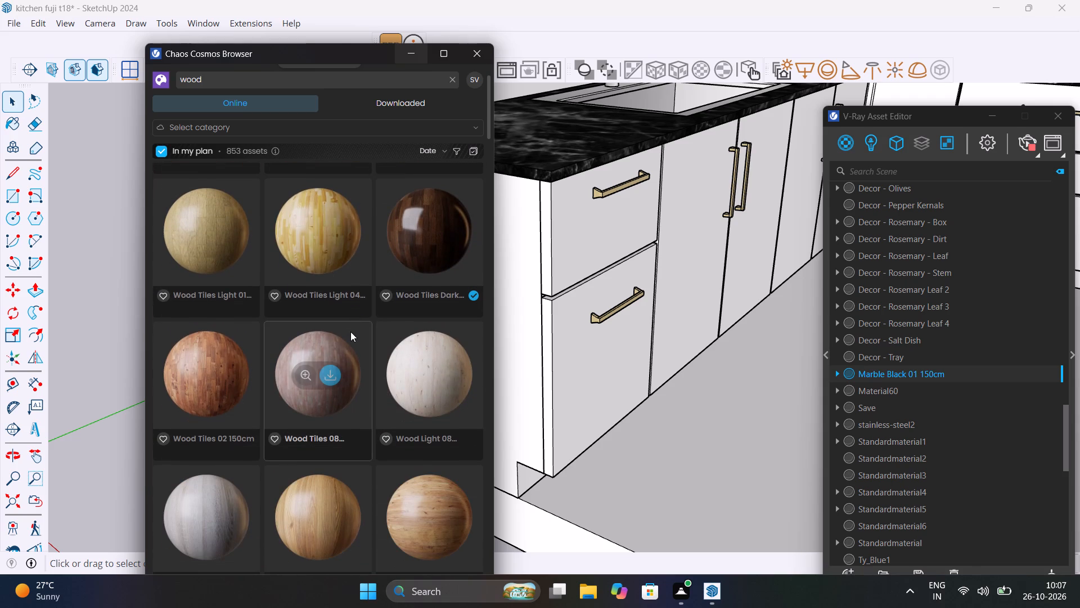
scroll(350, 332, "down", 5)
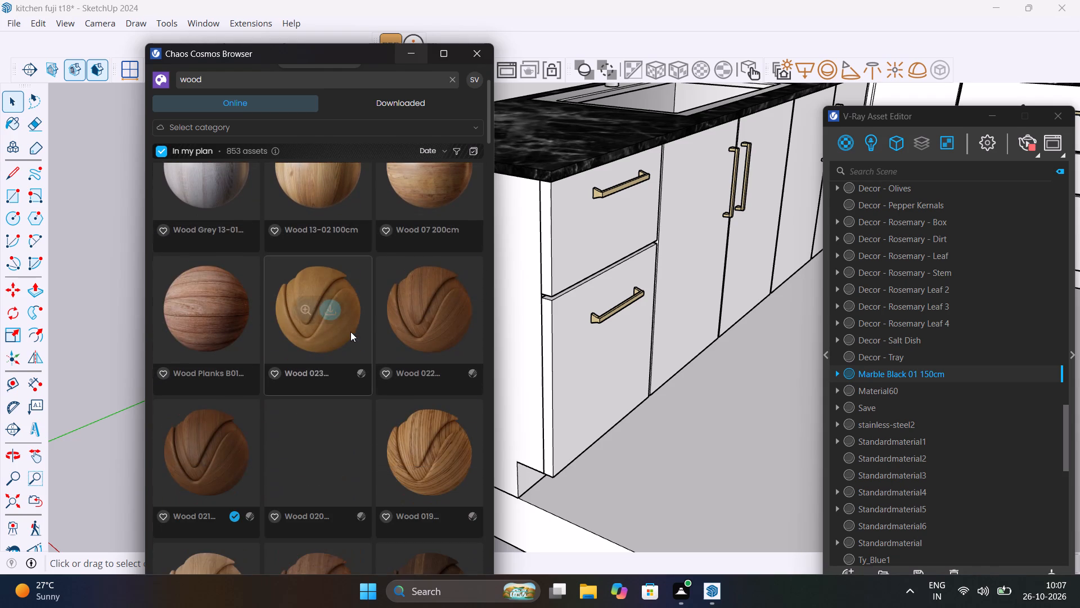
scroll(350, 332, "down", 8)
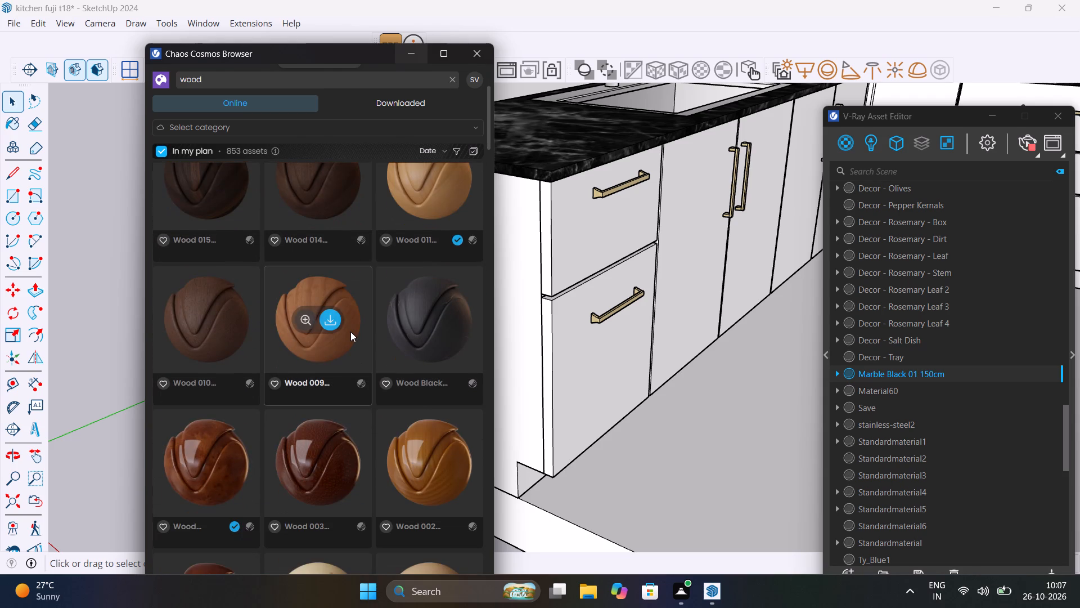
scroll(350, 332, "down", 9)
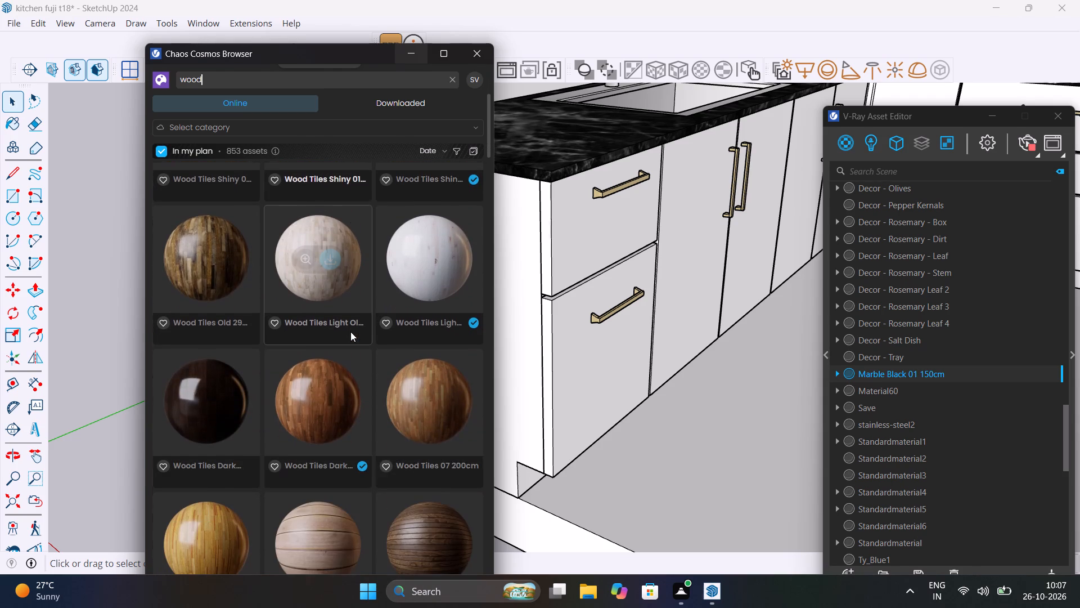
scroll(350, 332, "down", 2)
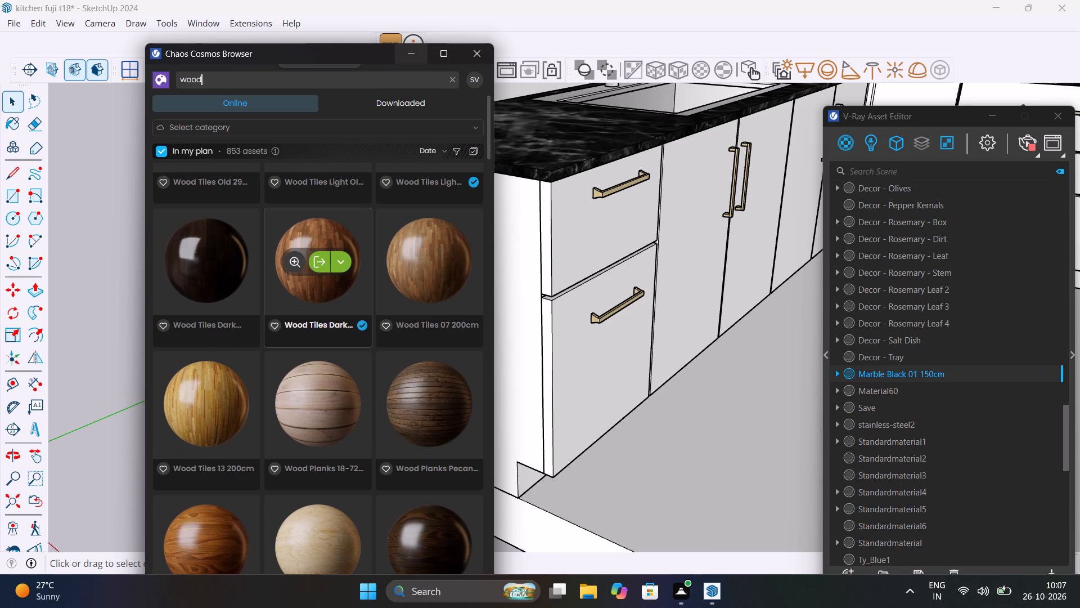
scroll(343, 391, "down", 3)
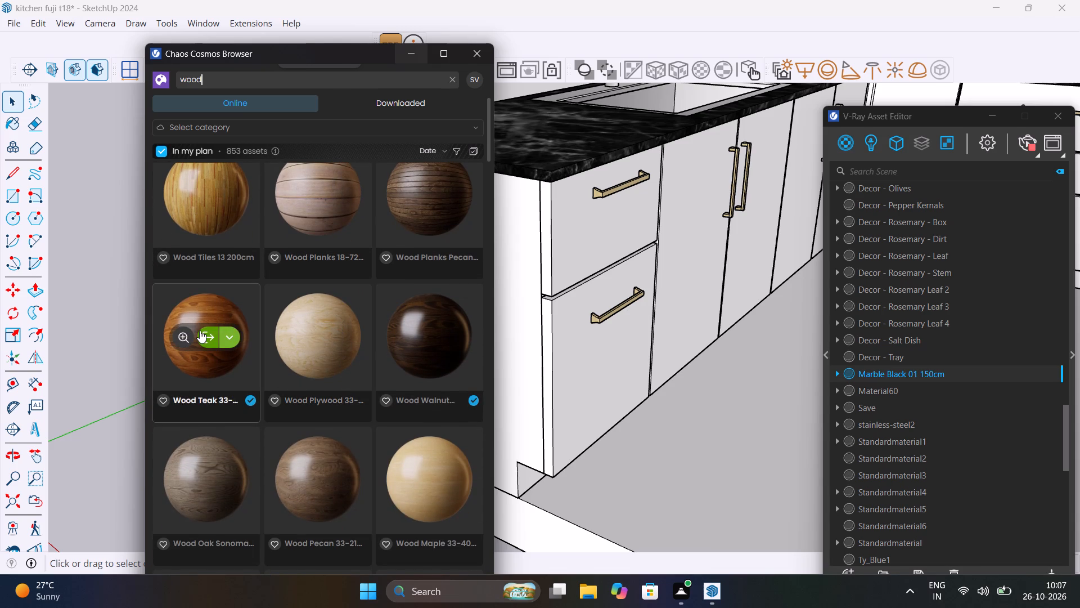
left_click(200, 330)
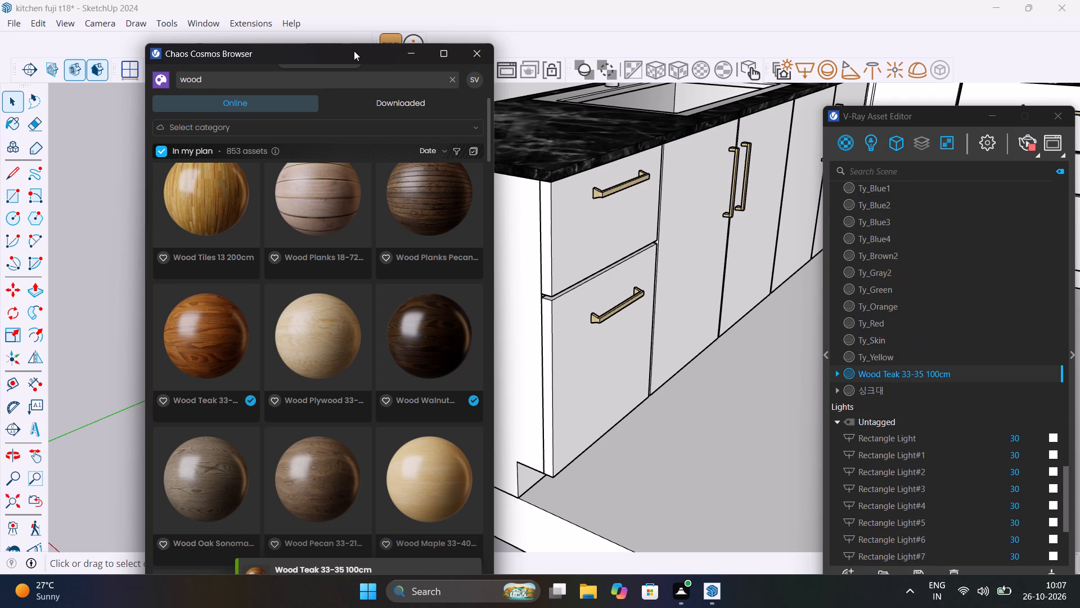
Apply Wood Teak 33-35 100cm to the base cabinet carcass, including its end panels and toe kicks.
left_click_drag(354, 51, 178, 65)
left_click(451, 270)
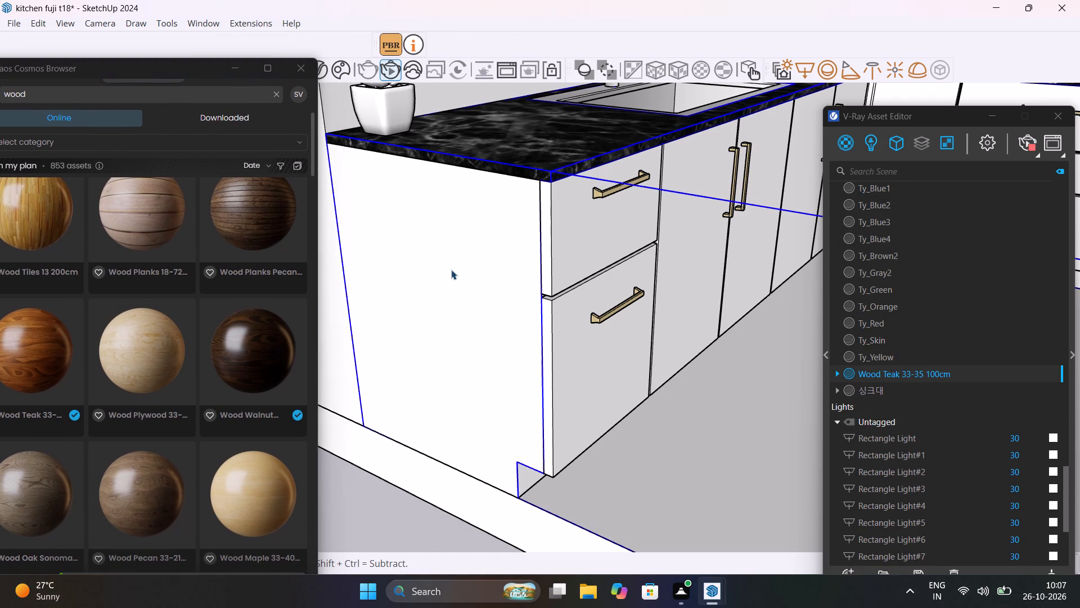
double_click(461, 278)
left_click(461, 279)
double_click(461, 279)
left_click(461, 279)
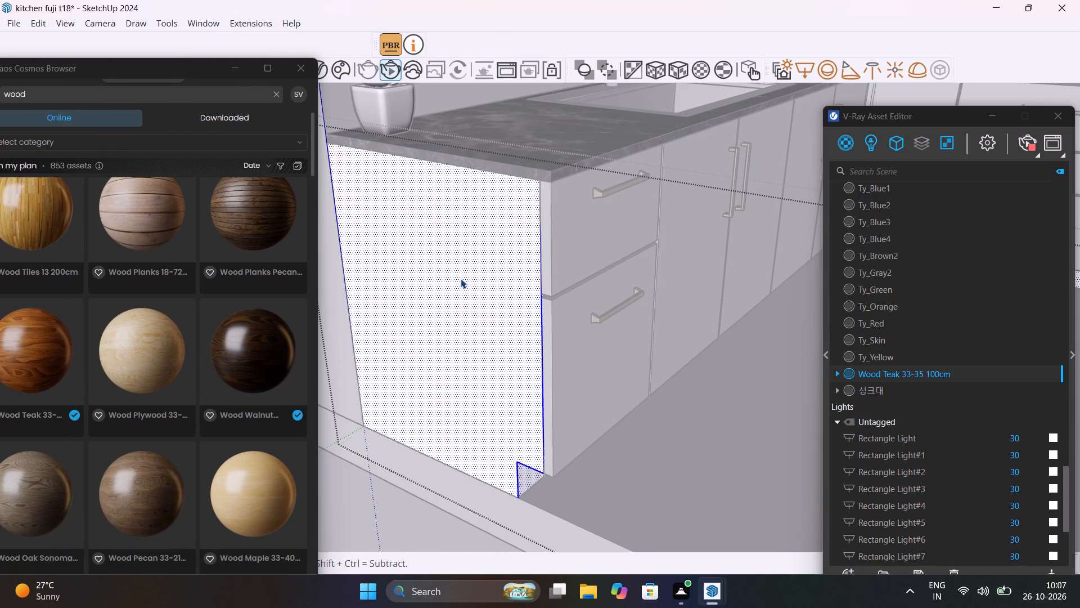
right_click(953, 373)
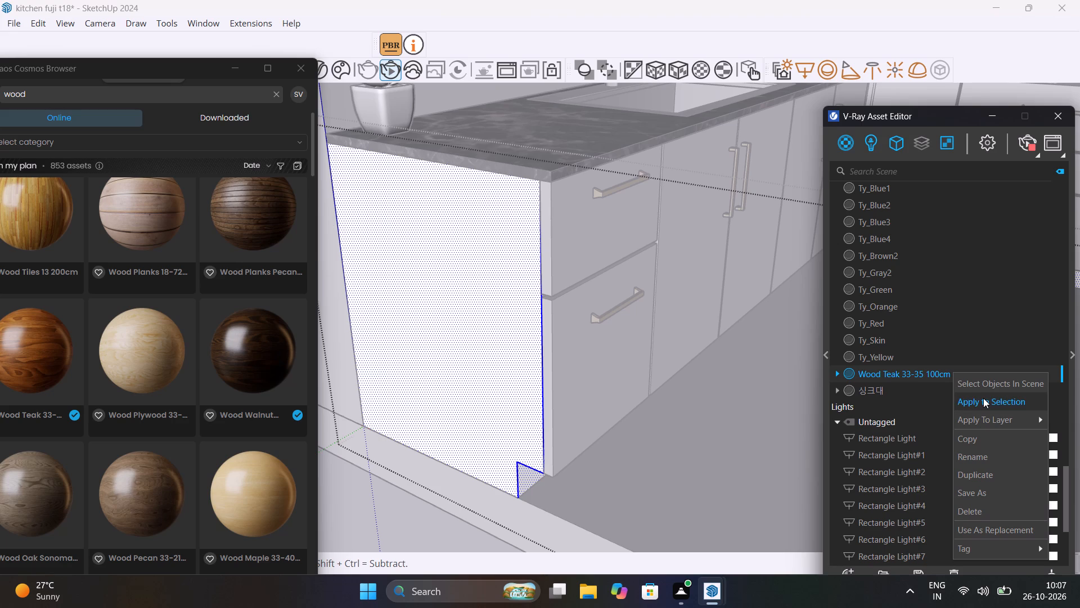
left_click(983, 397)
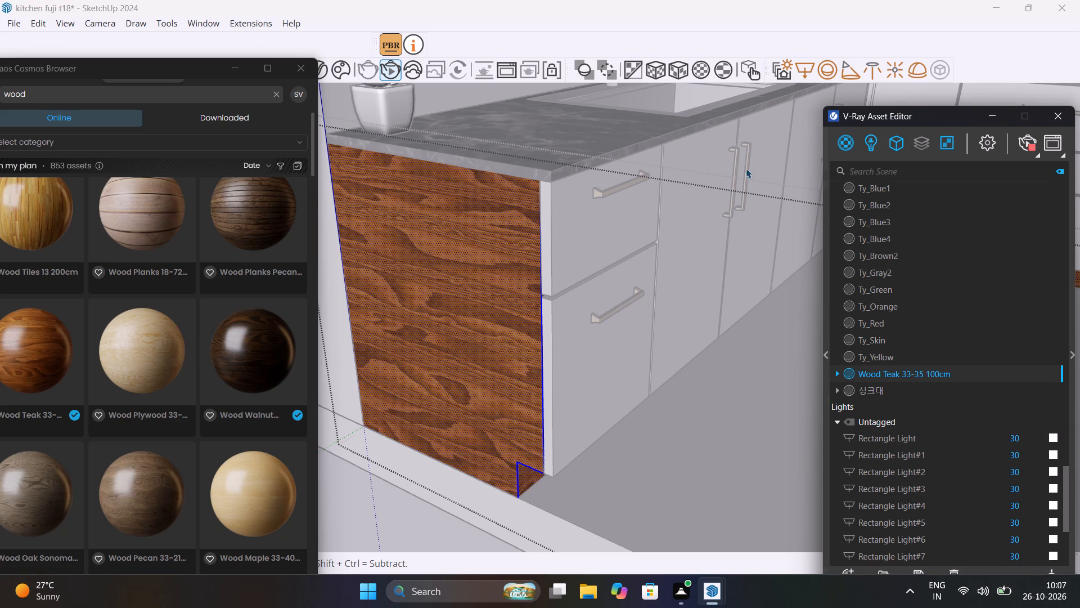
Give the cabinet carcass's teak V-Ray tri-planar projection with texture size independent of object scaling, and clear the selection.
left_click(680, 74)
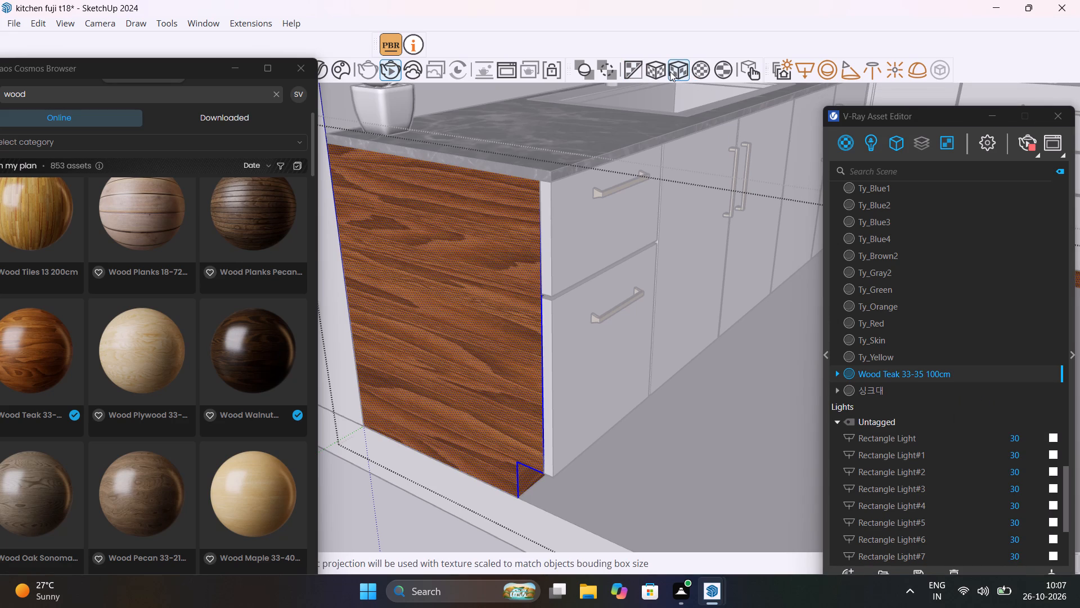
left_click(670, 71)
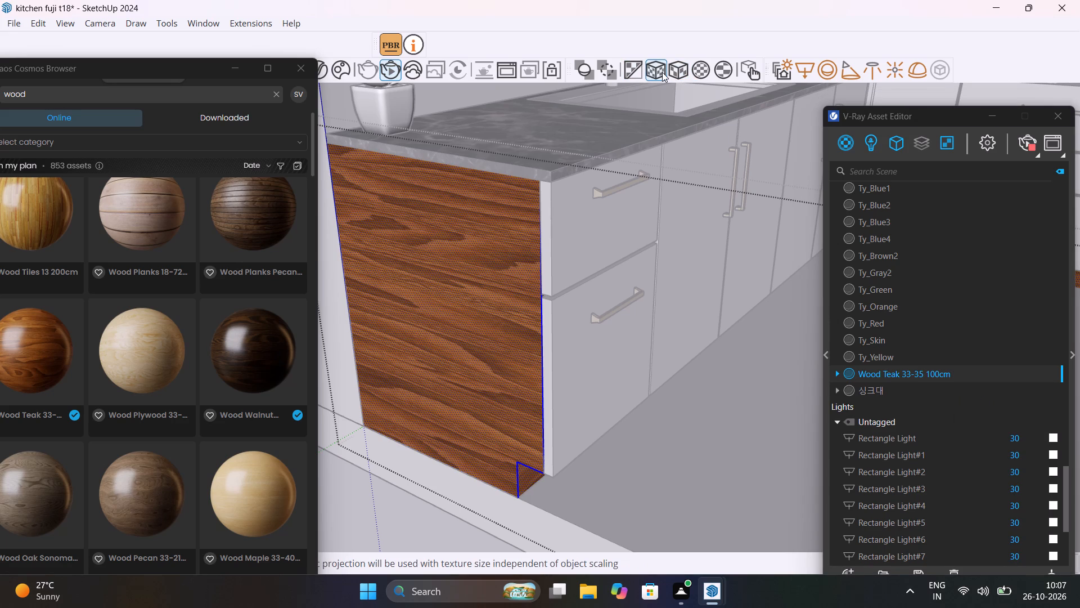
left_click(662, 72)
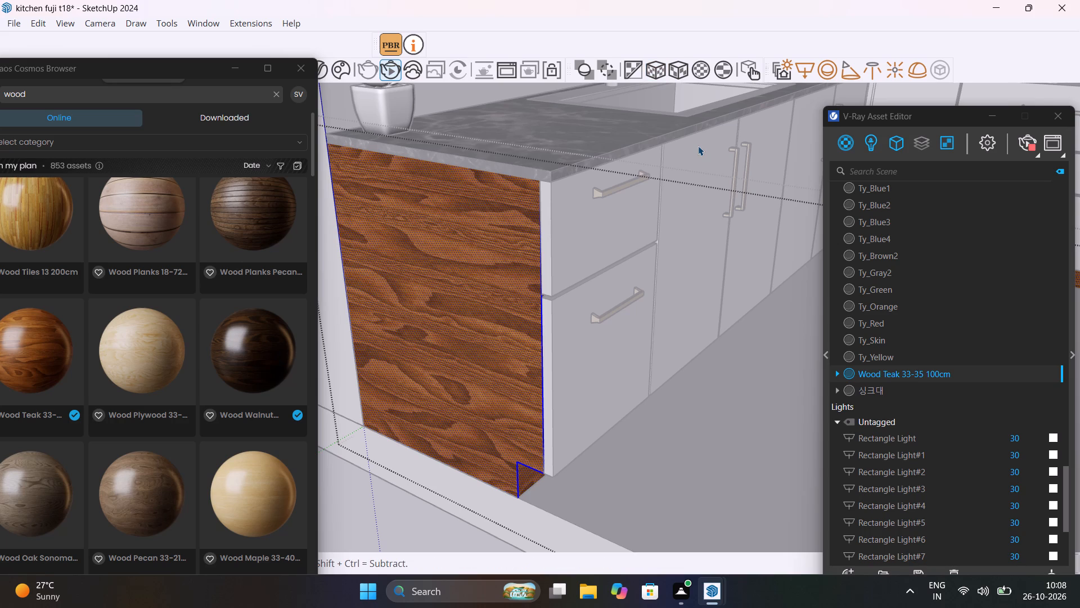
scroll(714, 147, "down", 12)
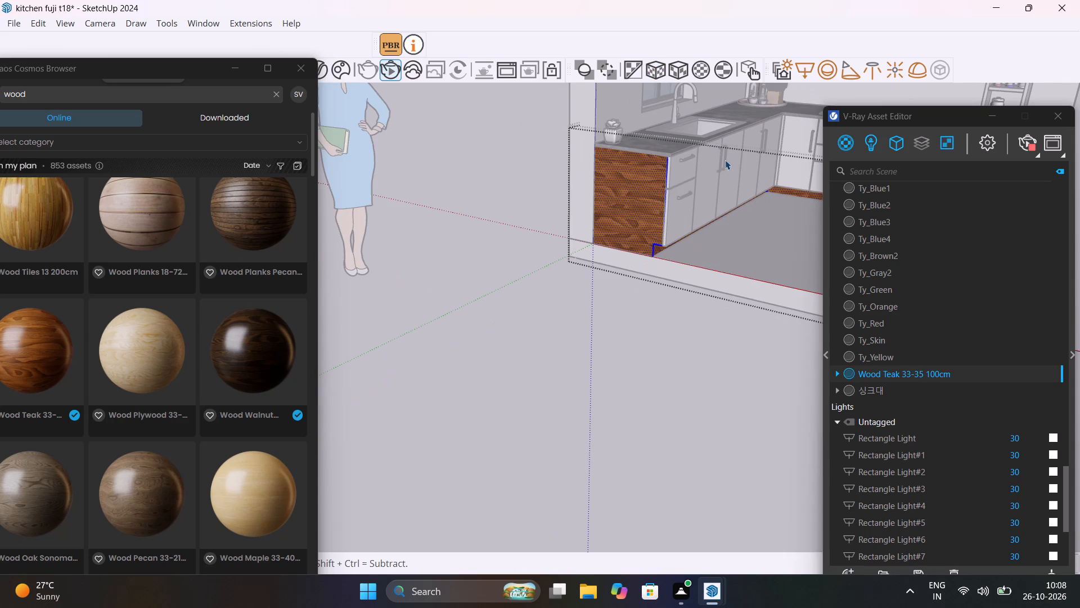
middle_click_drag(717, 154, 494, 181, "shift")
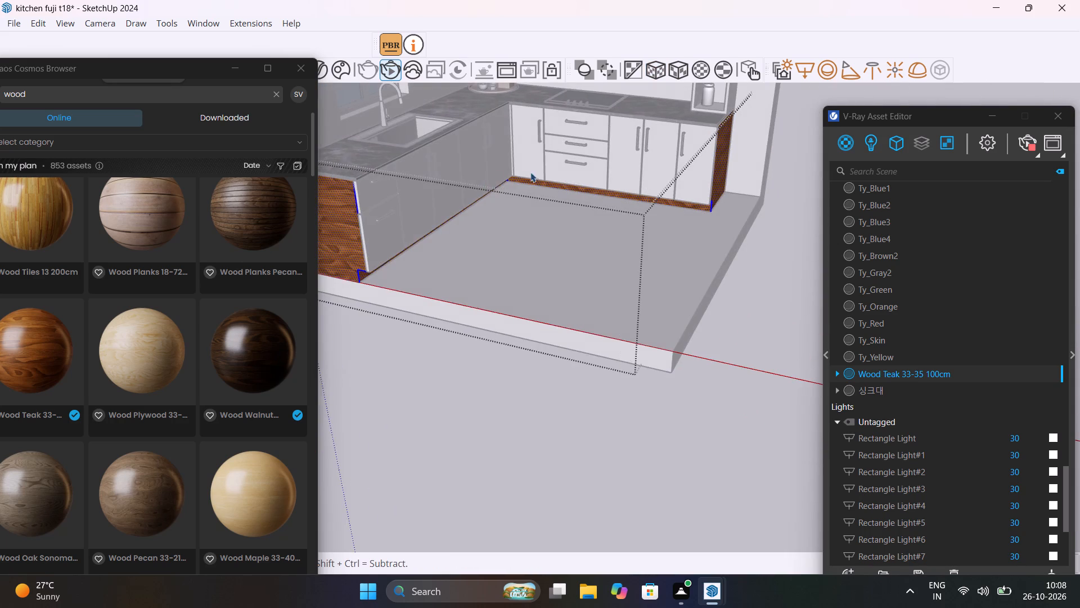
scroll(533, 172, "down", 10)
left_click(766, 152)
Examine the teak finish on the base cabinets' end panel and toe kicks up close and from the whole kitchen.
scroll(495, 153, "up", 11)
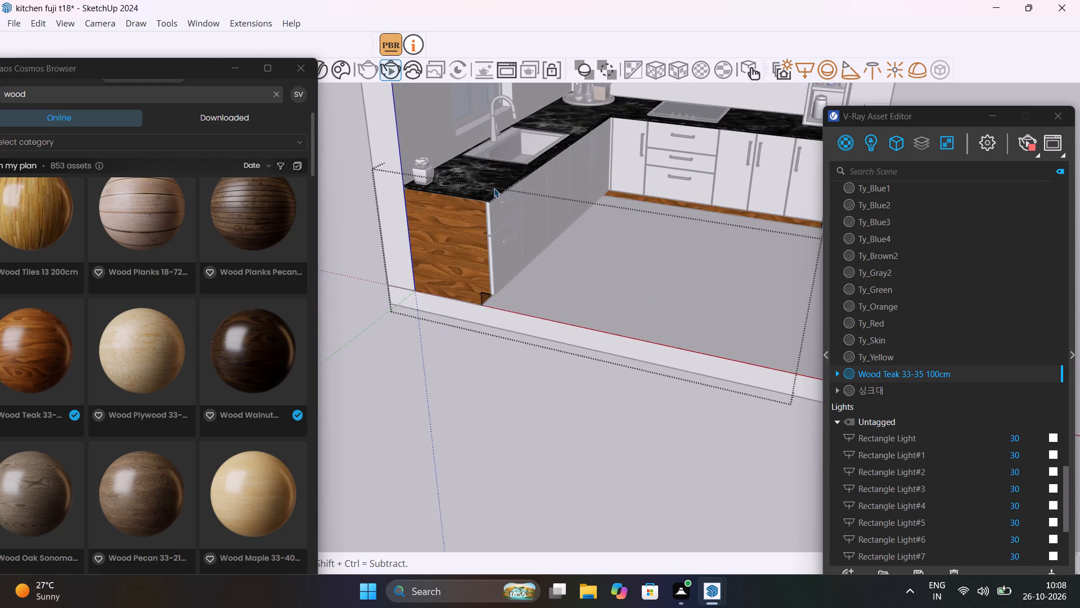
middle_click_drag(559, 214, 568, 160)
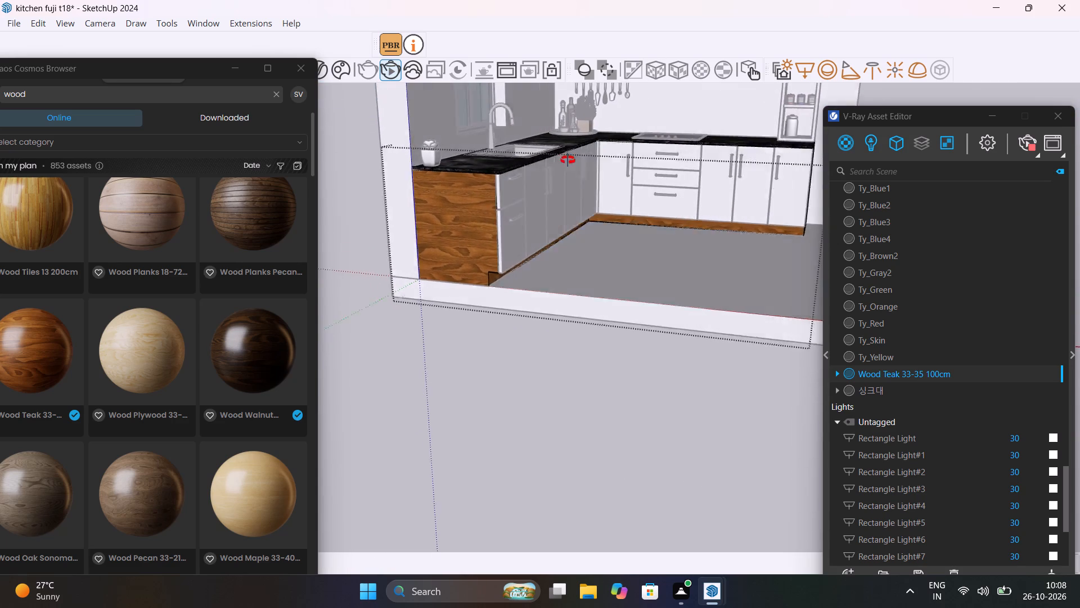
middle_click_drag(568, 160, 445, 197)
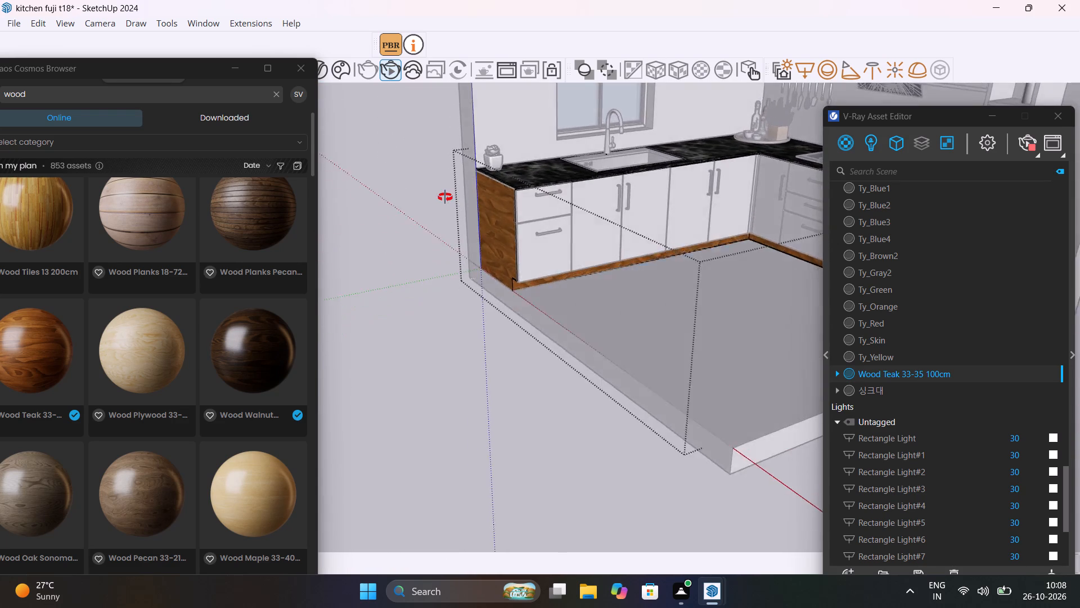
middle_click_drag(445, 197, 530, 195)
scroll(530, 195, "up", 17)
middle_click_drag(557, 167, 580, 142)
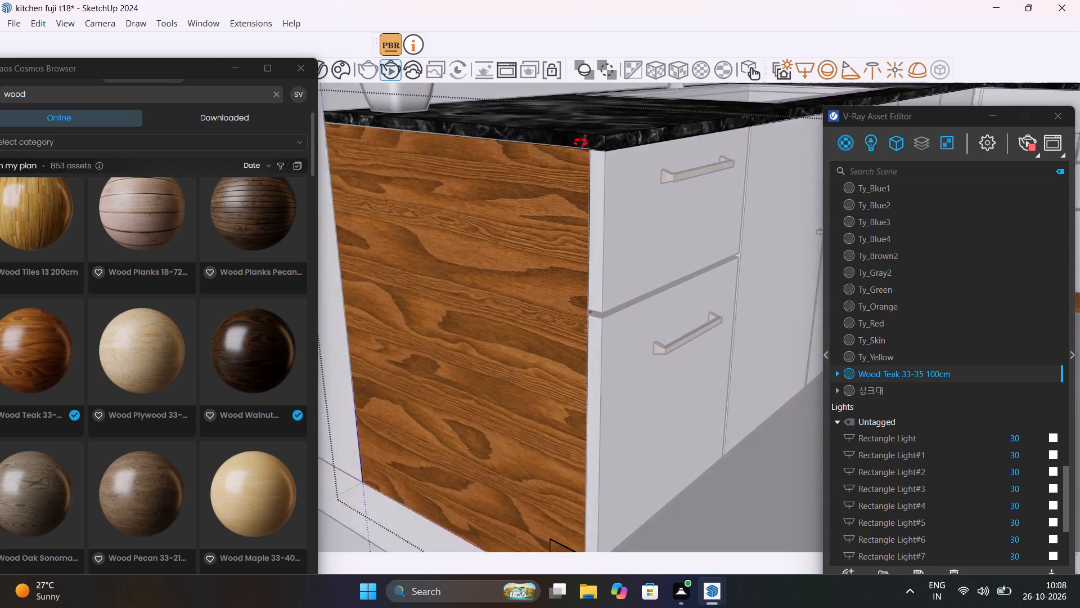
middle_click_drag(580, 142, 647, 111)
scroll(647, 112, "up", 15)
middle_click_drag(658, 110, 683, 87)
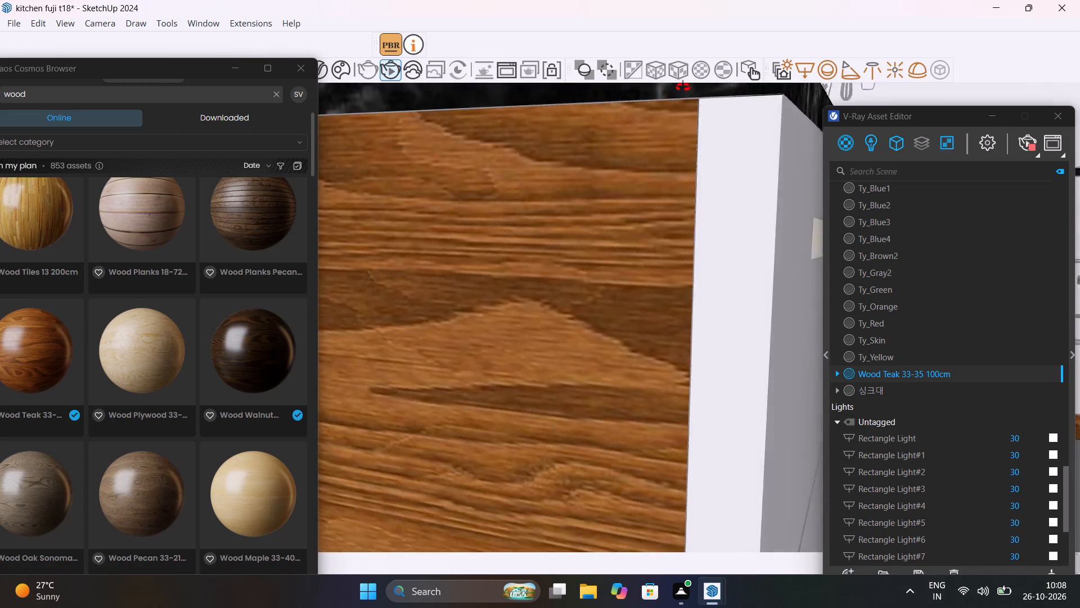
middle_click_drag(683, 87, 622, 211)
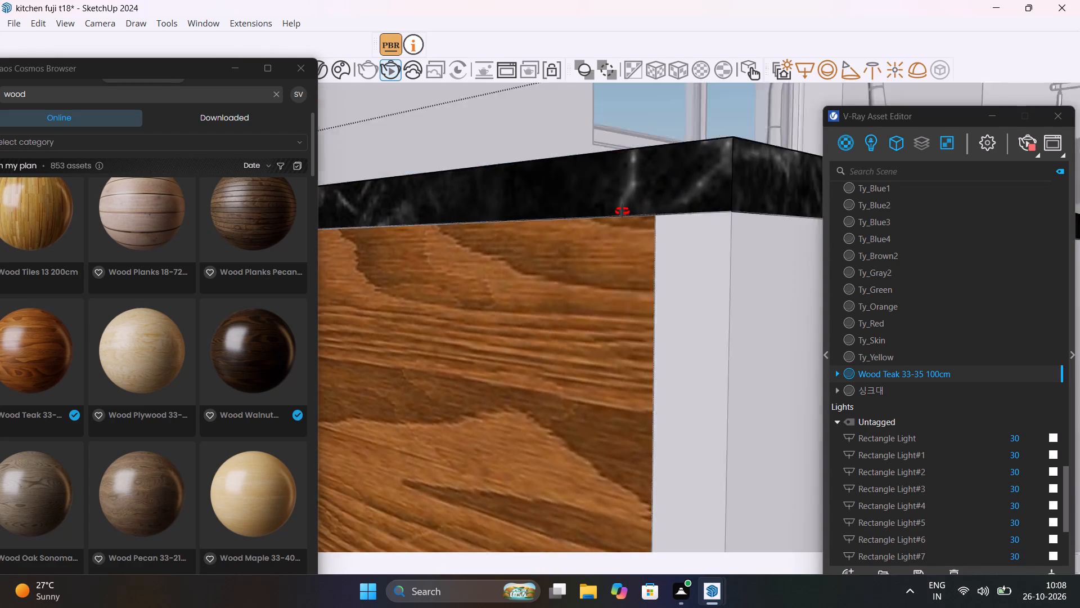
middle_click_drag(622, 211, 623, 278)
scroll(623, 278, "up", 1)
scroll(580, 248, "down", 20)
scroll(580, 248, "down", 9)
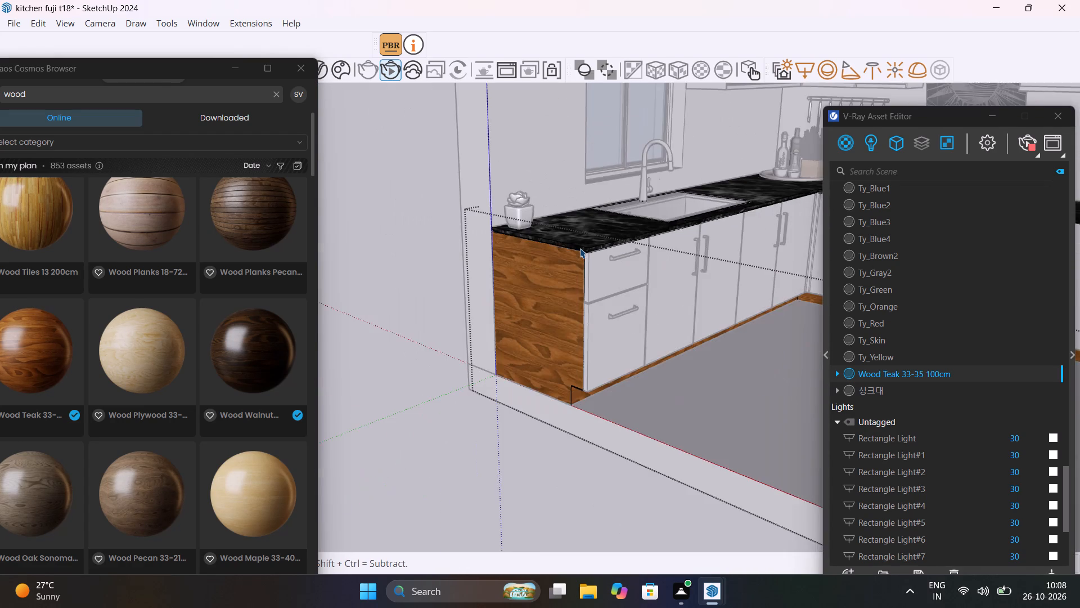
scroll(580, 248, "down", 12)
left_click(439, 131)
middle_click_drag(631, 307, 625, 305)
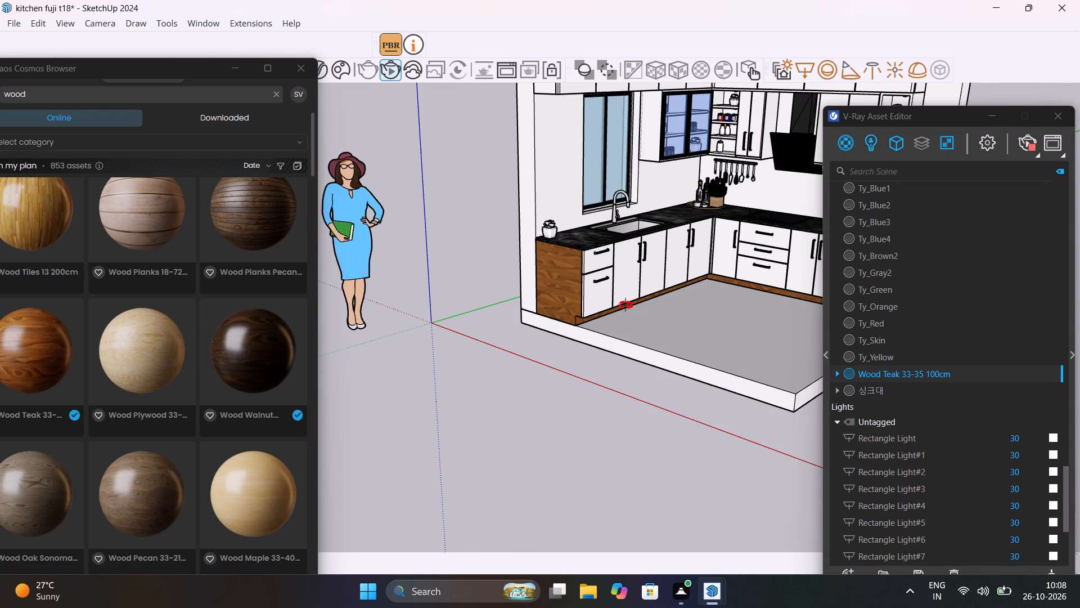
middle_click_drag(625, 305, 487, 302)
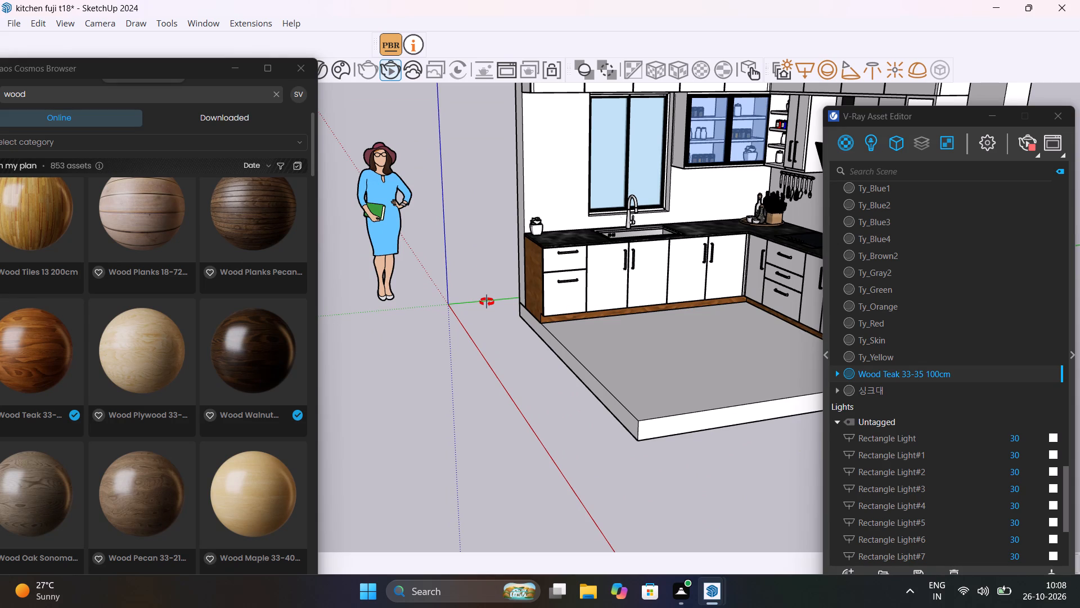
middle_click_drag(487, 302, 563, 302)
Import the Wood Mahogany 33-46 100cm material from the online Cosmos wood results.
scroll(216, 334, "down", 5)
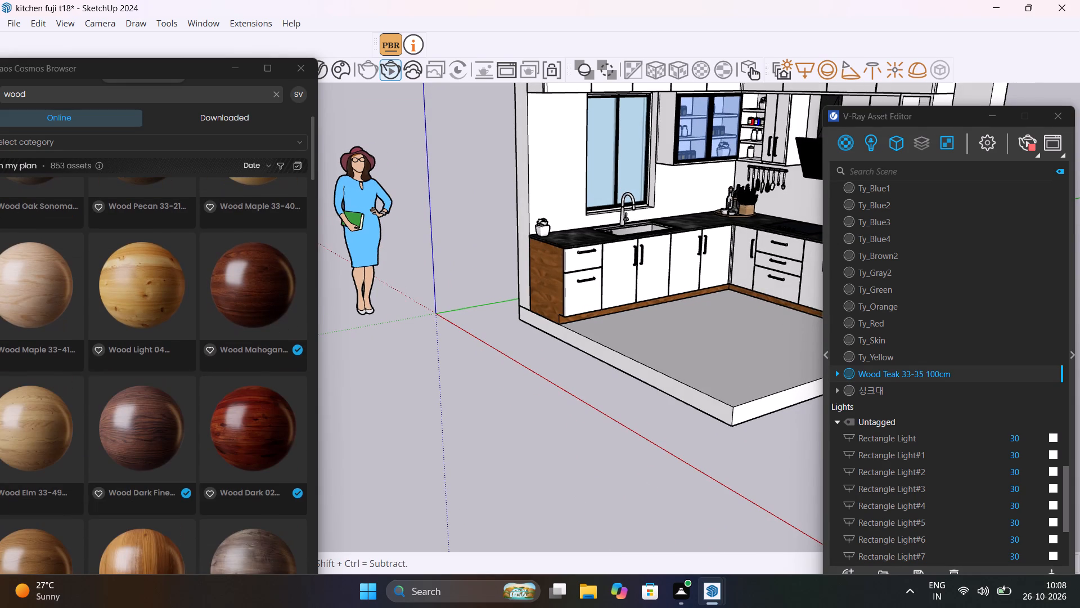
left_click(256, 289)
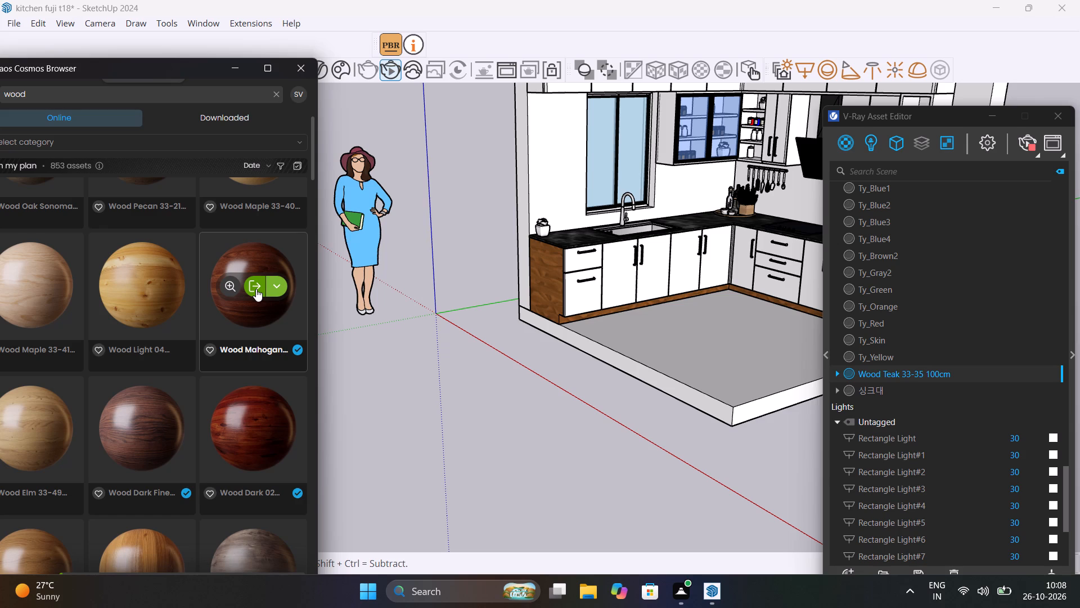
left_click(256, 289)
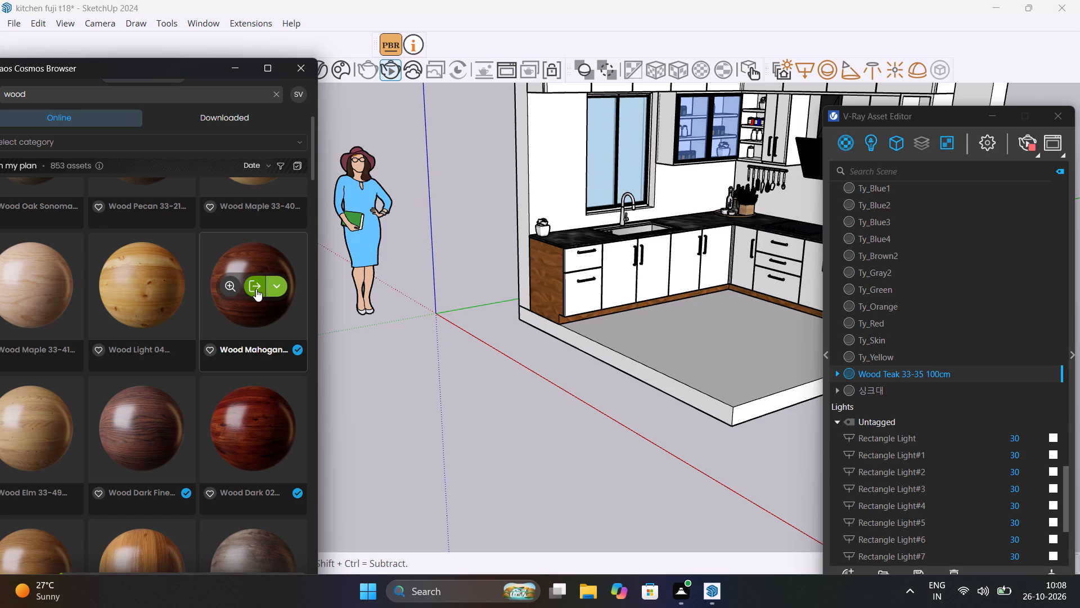
left_click(250, 280)
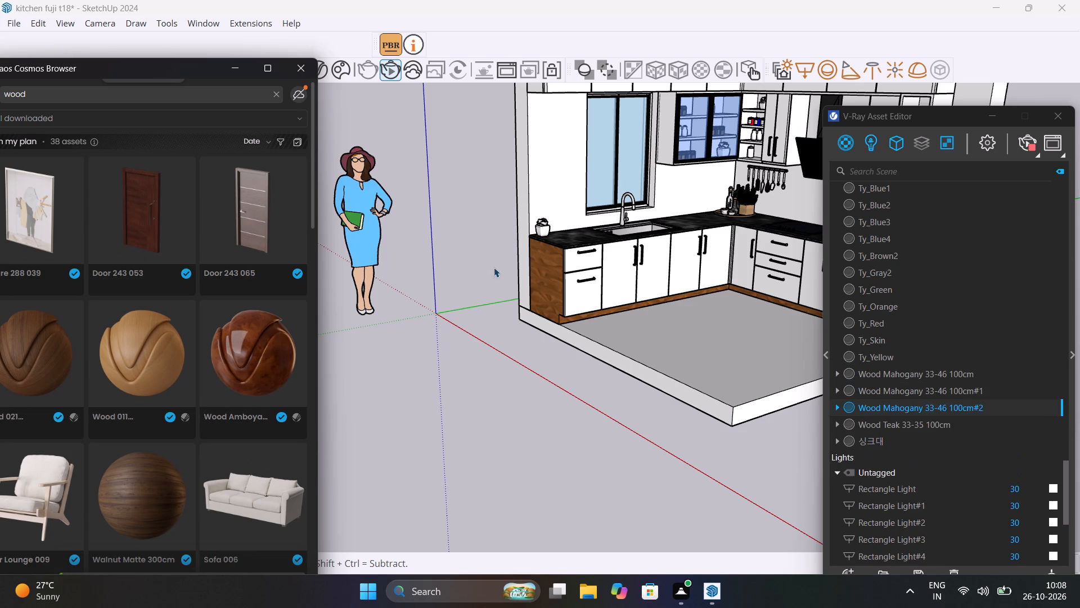
Apply Wood Mahogany 33-46 100cm#2 to the end panel face of the sink-side base cabinets, with V-Ray tri-planar projection.
scroll(494, 267, "up", 8)
scroll(542, 279, "up", 5)
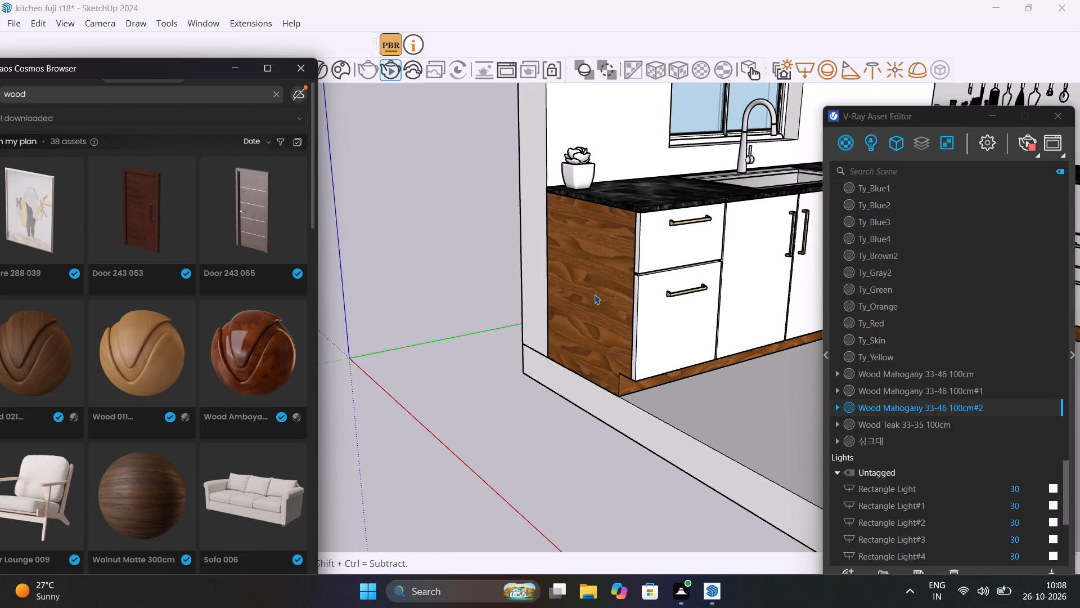
scroll(598, 295, "up", 5)
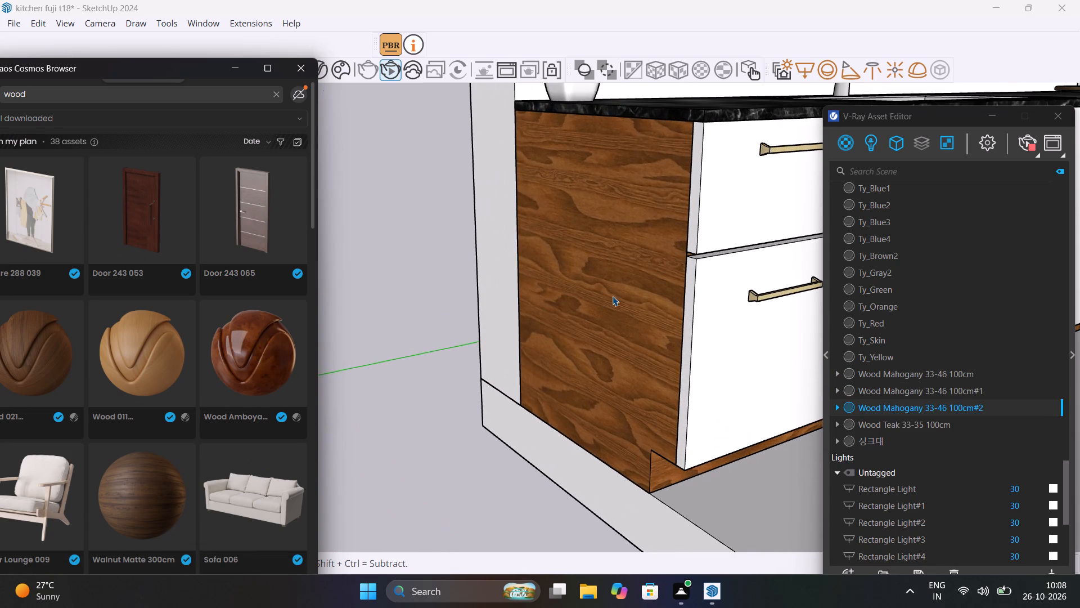
left_click(619, 296)
double_click(619, 296)
left_click(619, 296)
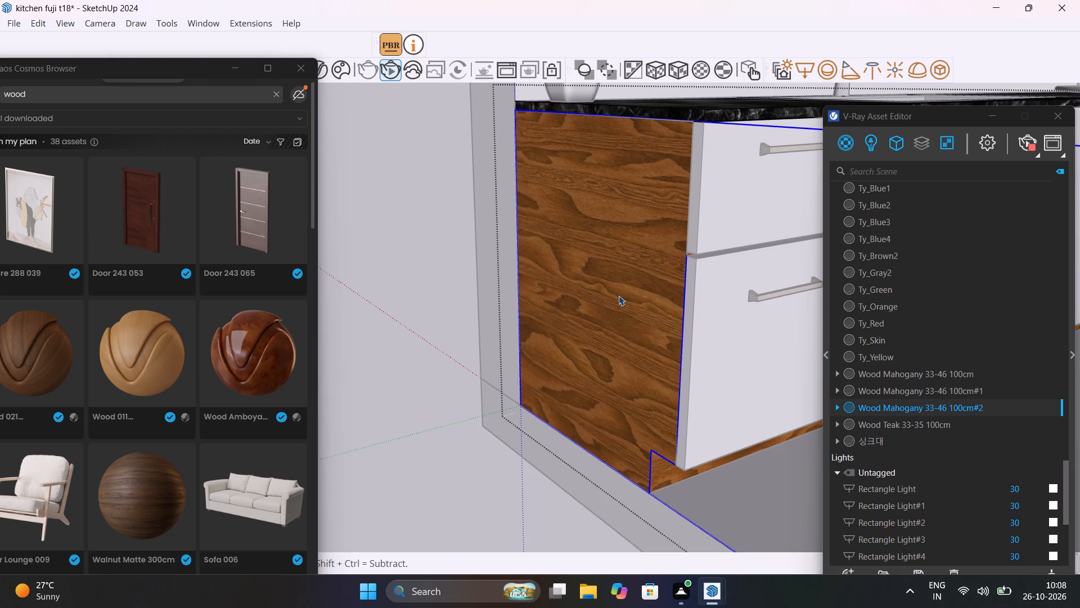
double_click(619, 296)
left_click(630, 297)
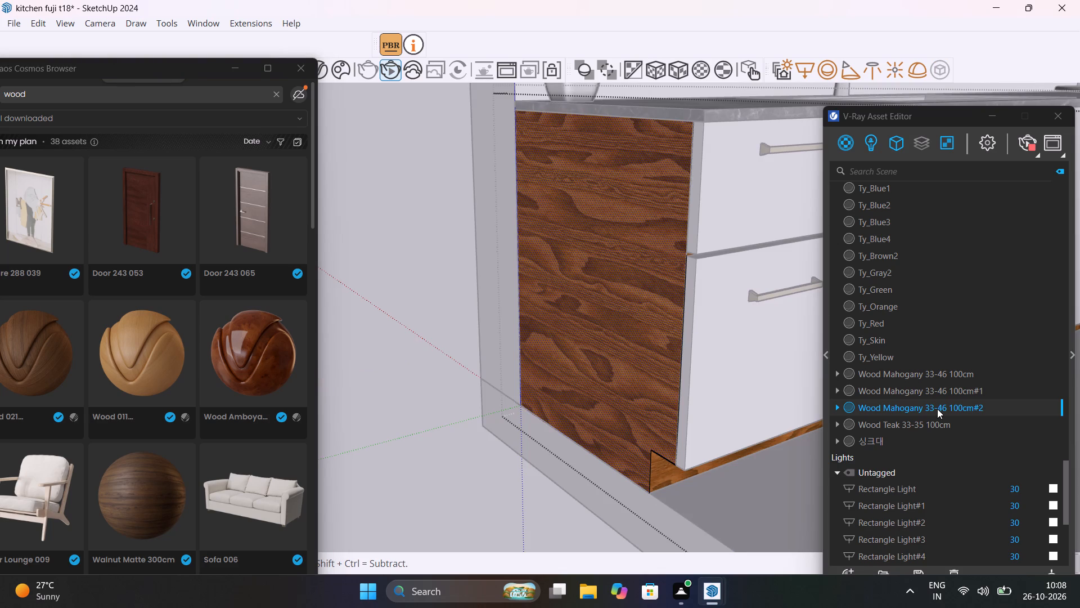
right_click(937, 408)
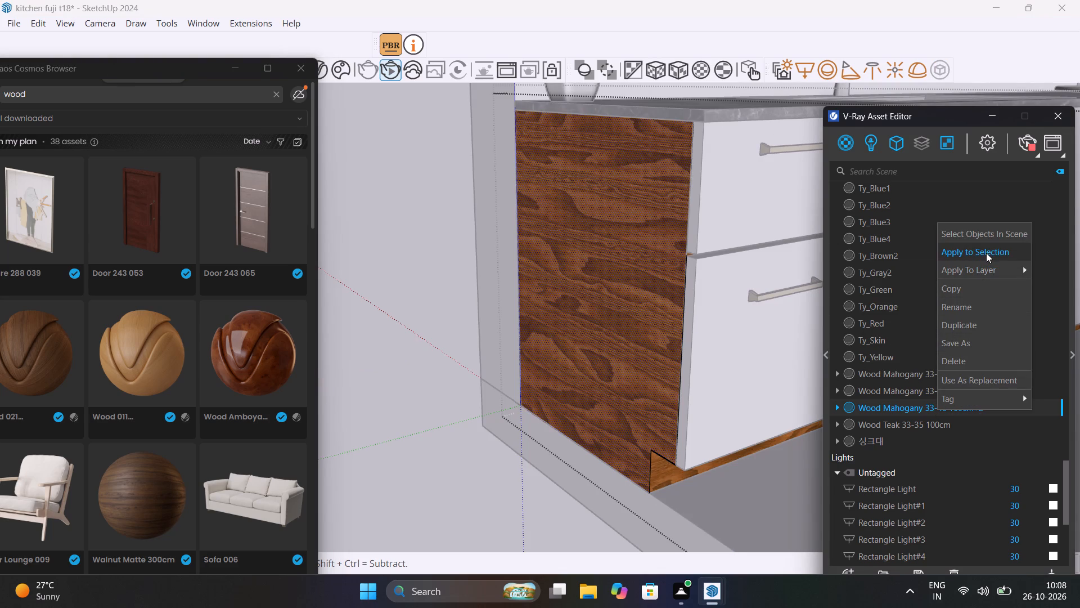
left_click(986, 253)
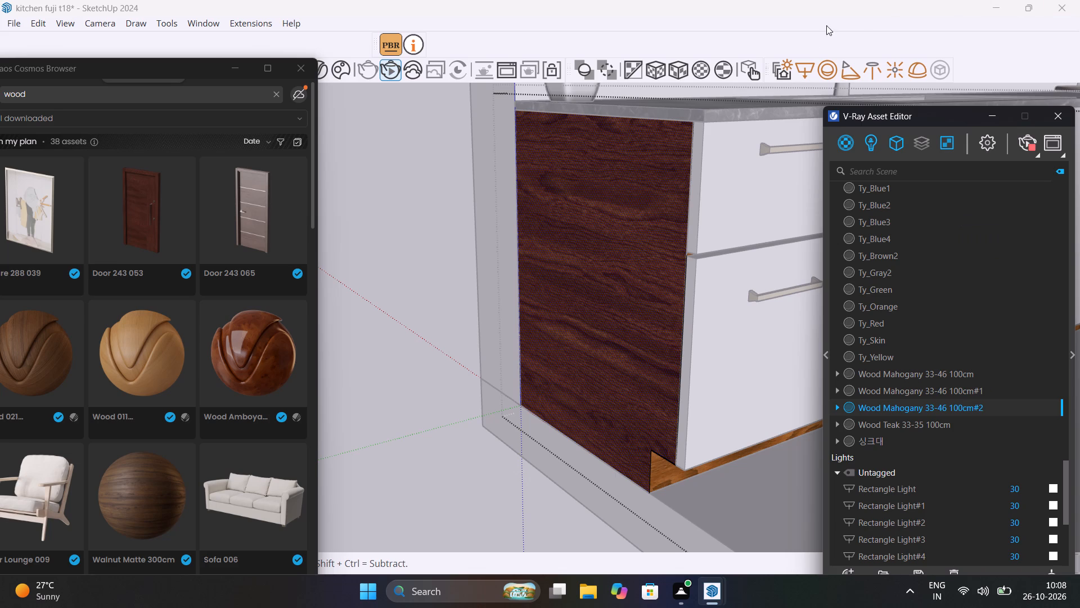
left_click(673, 76)
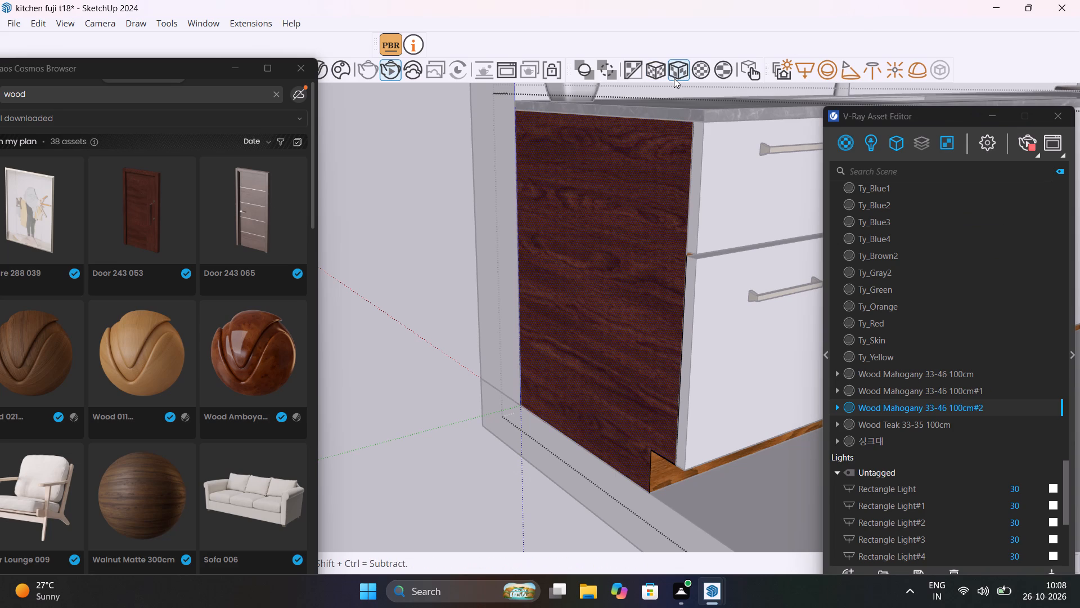
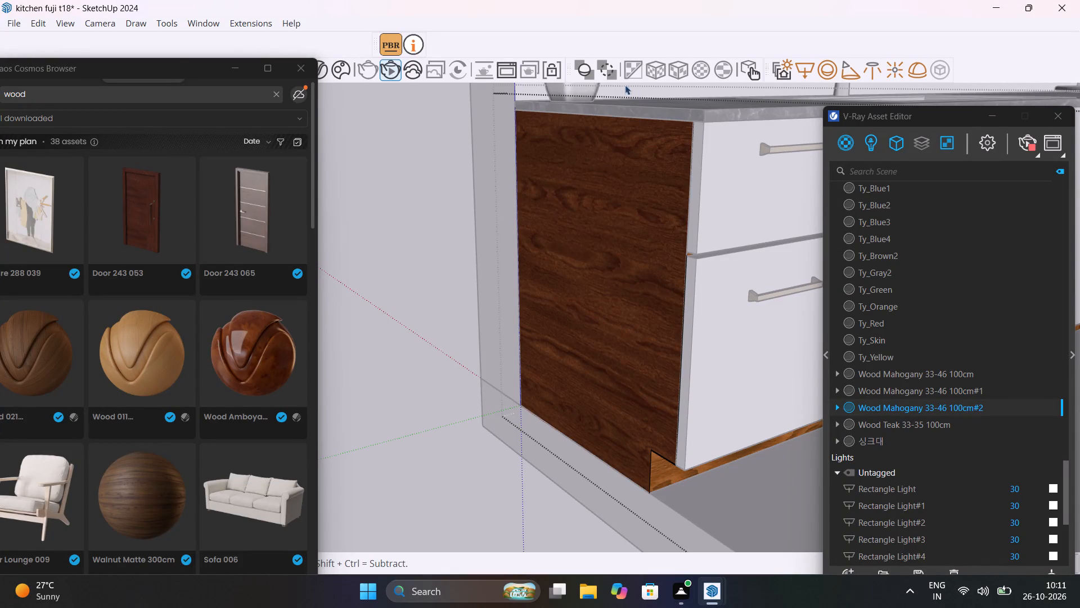
Set the sink-side end panel's mahogany to V-Ray tri-planar projection with the texture scaled to the object's bounding box.
left_click(667, 250)
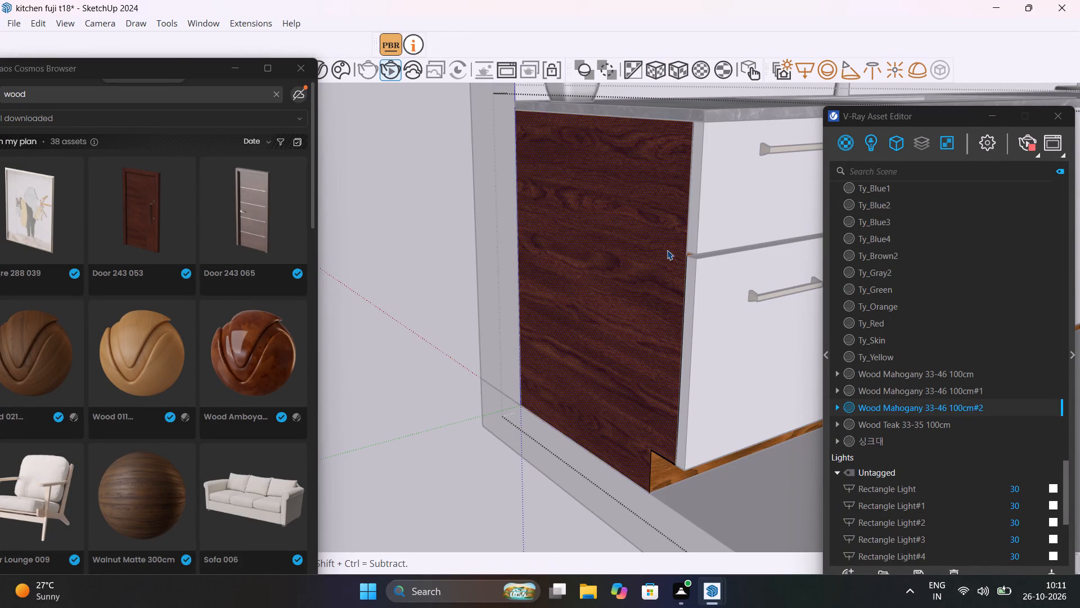
left_click(673, 74)
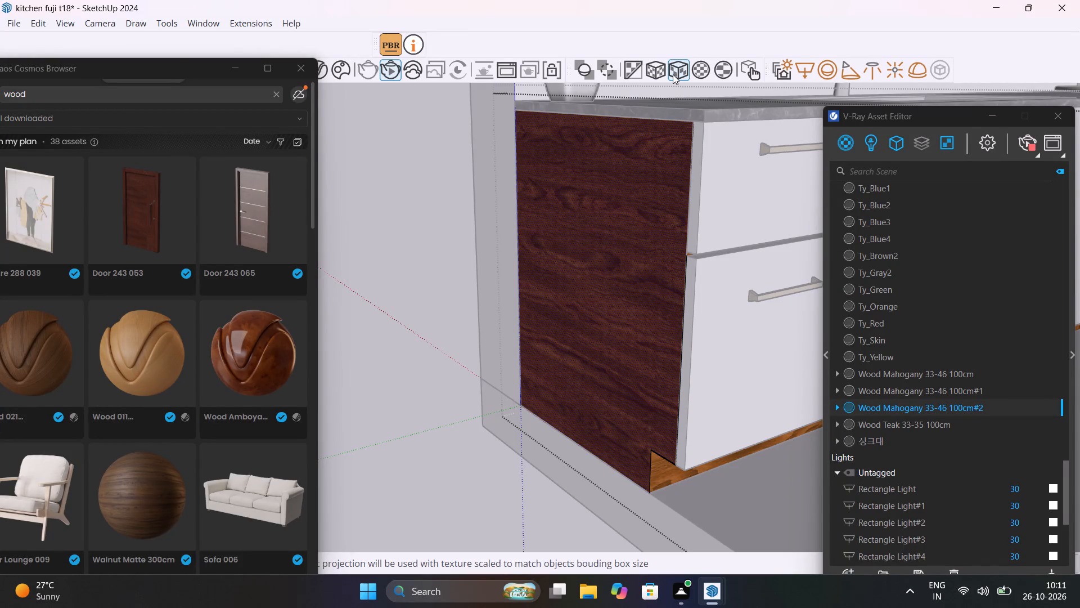
left_click(649, 71)
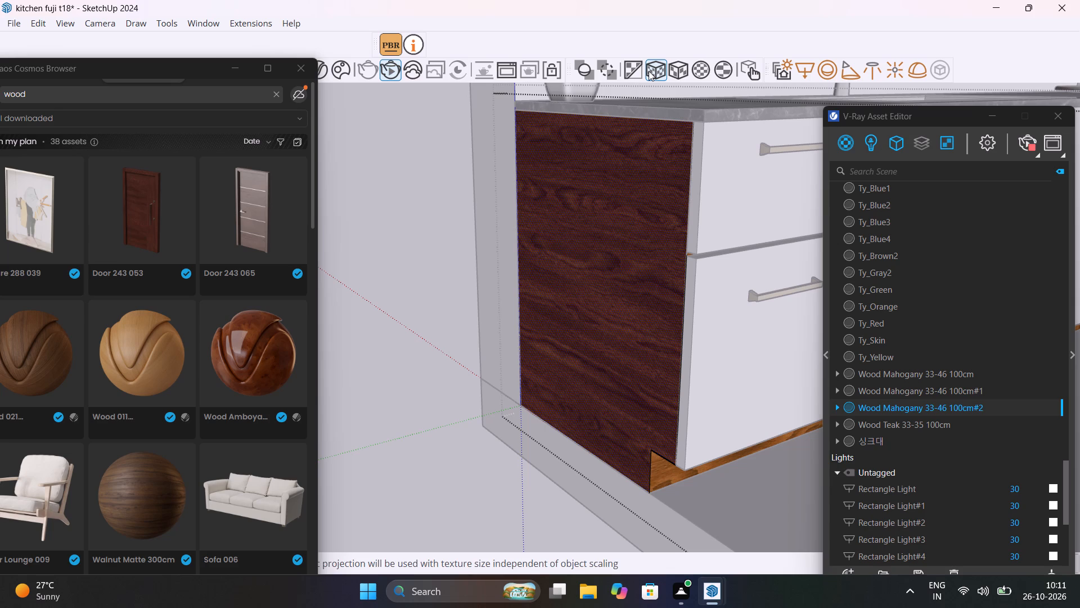
left_click(685, 71)
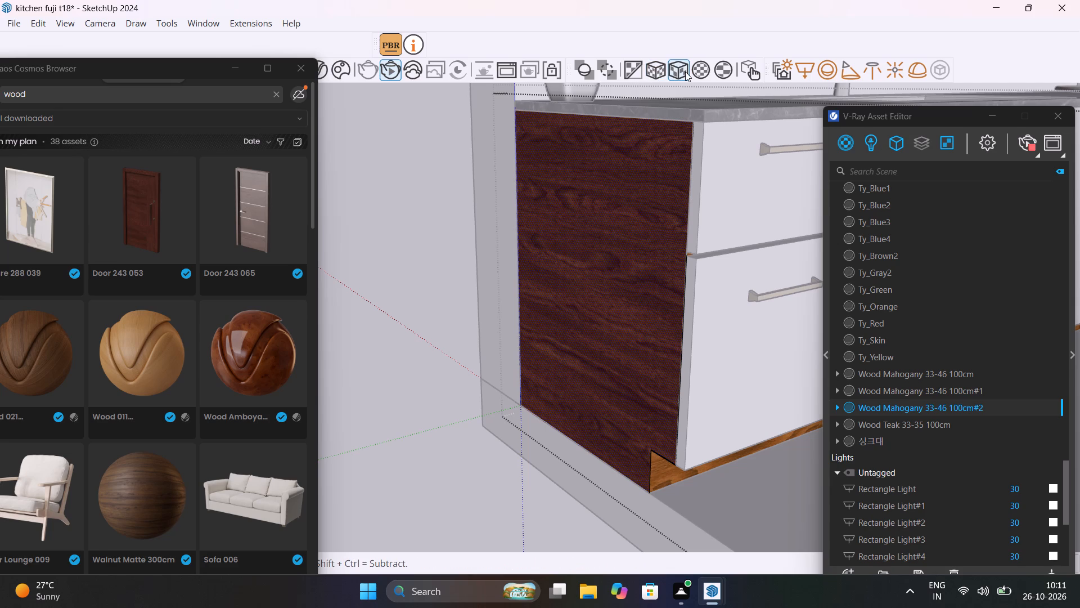
Apply Wood Mahogany 33-46 100cm#2 to the sink-side toe kick with tri-planar projection scaled to the bounding box.
left_click(655, 475)
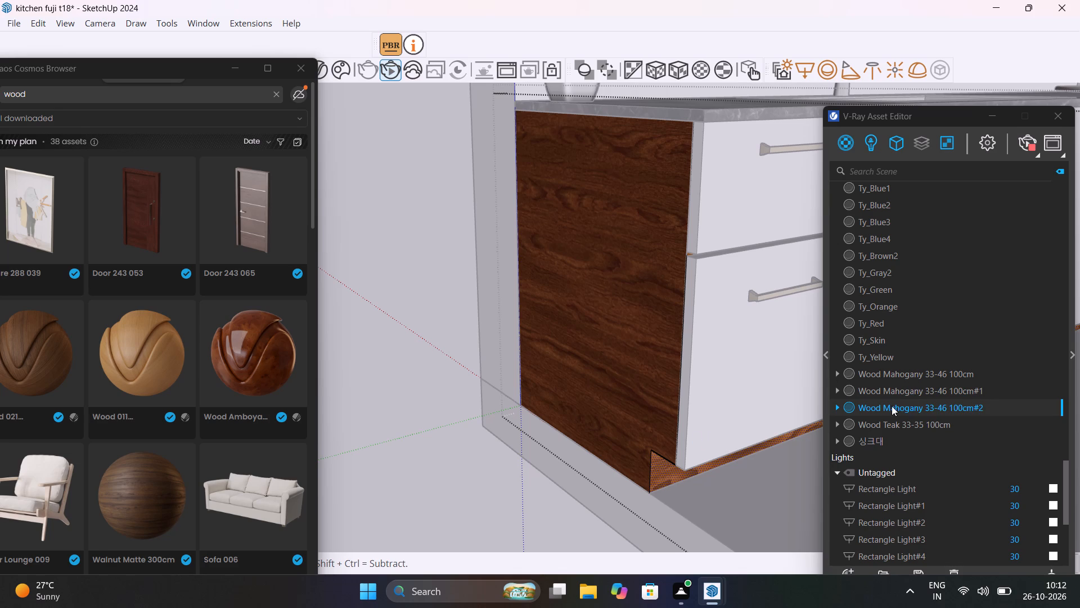
right_click(892, 405)
left_click(929, 248)
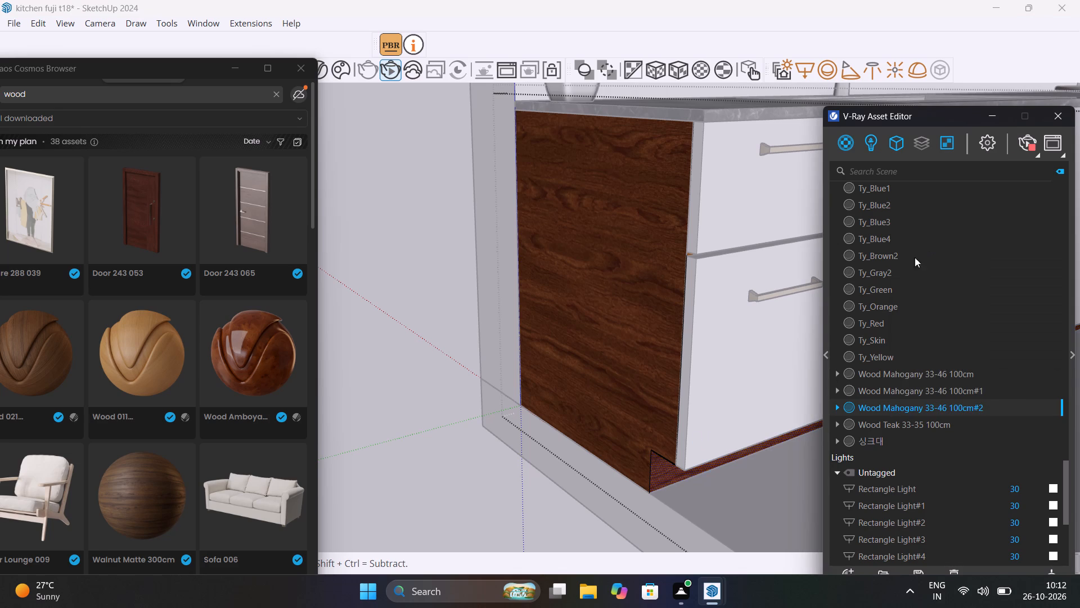
left_click(678, 72)
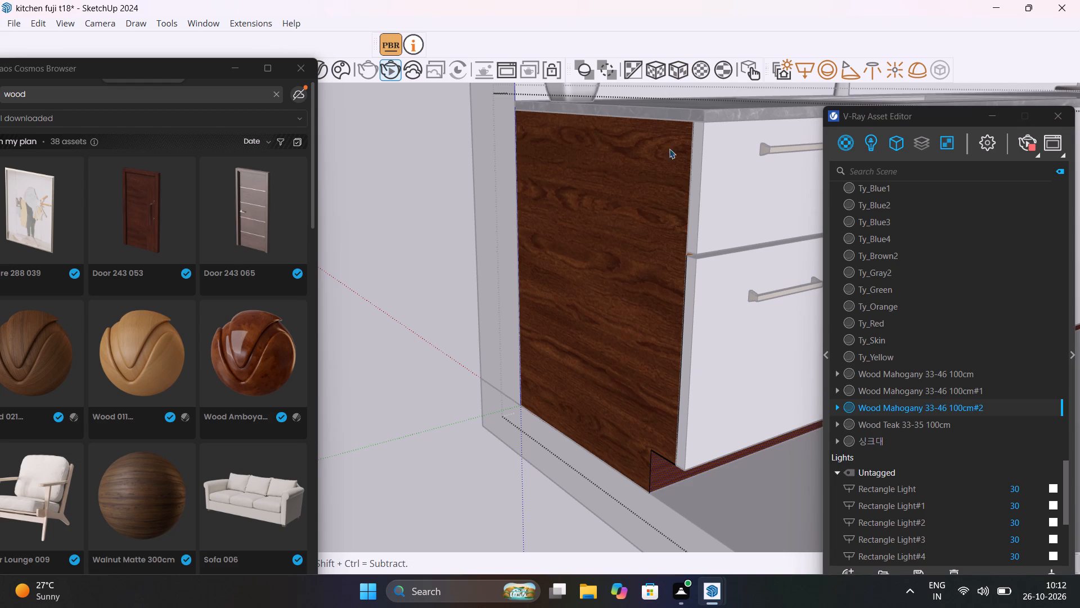
left_click(675, 71)
Apply Wood Mahogany 33-46 100cm#2 to the toe kick under the cooktop-side base cabinets.
scroll(685, 270, "down", 17)
middle_click_drag(703, 352, 526, 330)
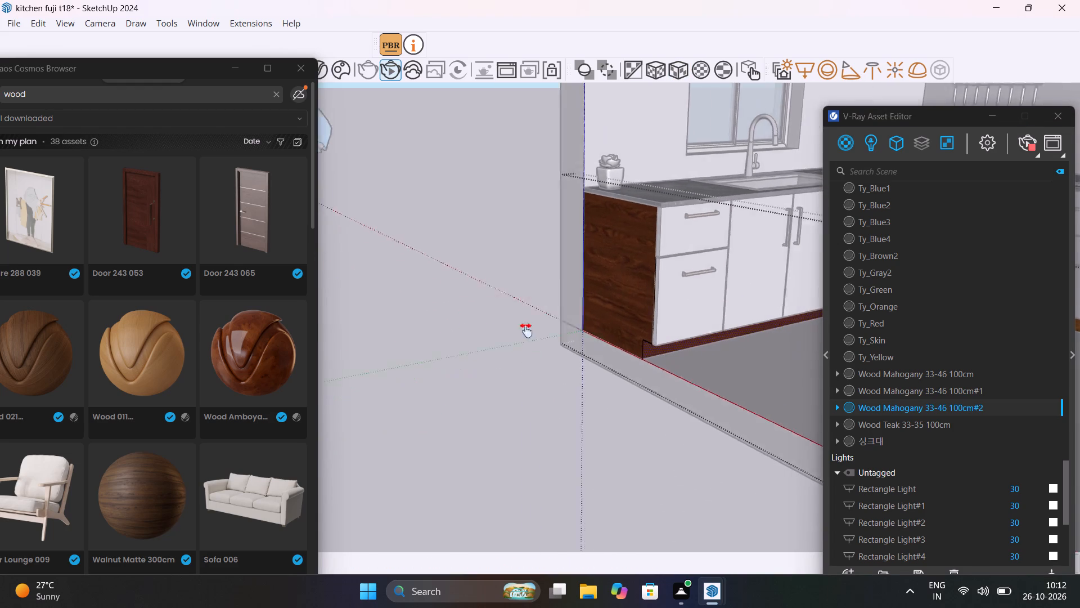
middle_click_drag(526, 330, 460, 333)
middle_click_drag(598, 326, 507, 329)
middle_click_drag(618, 325, 523, 327, "shift")
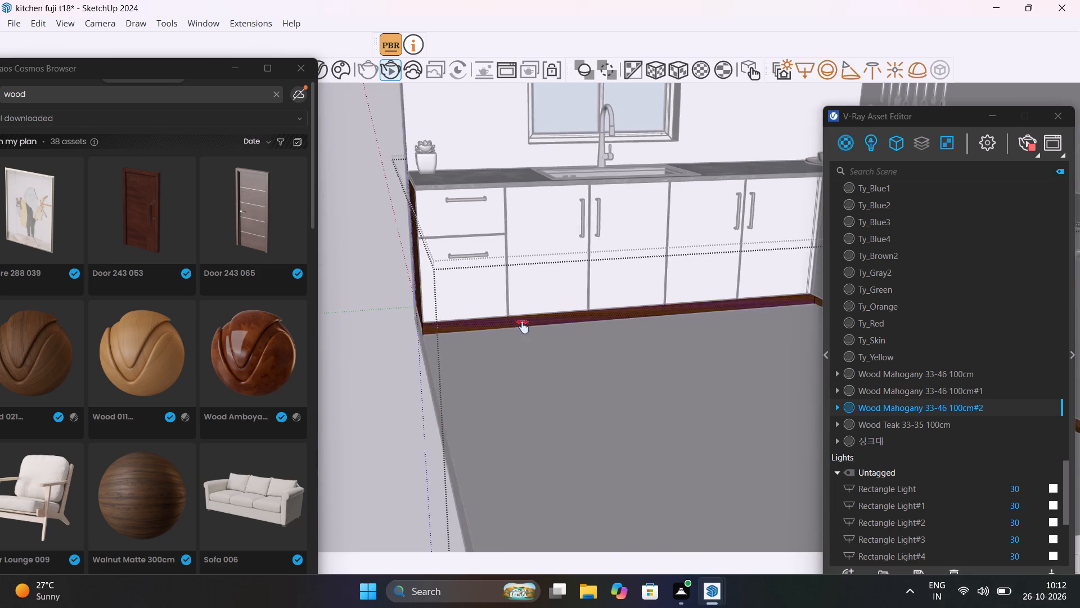
middle_click_drag(523, 327, 537, 329, "shift")
scroll(619, 323, "up", 7)
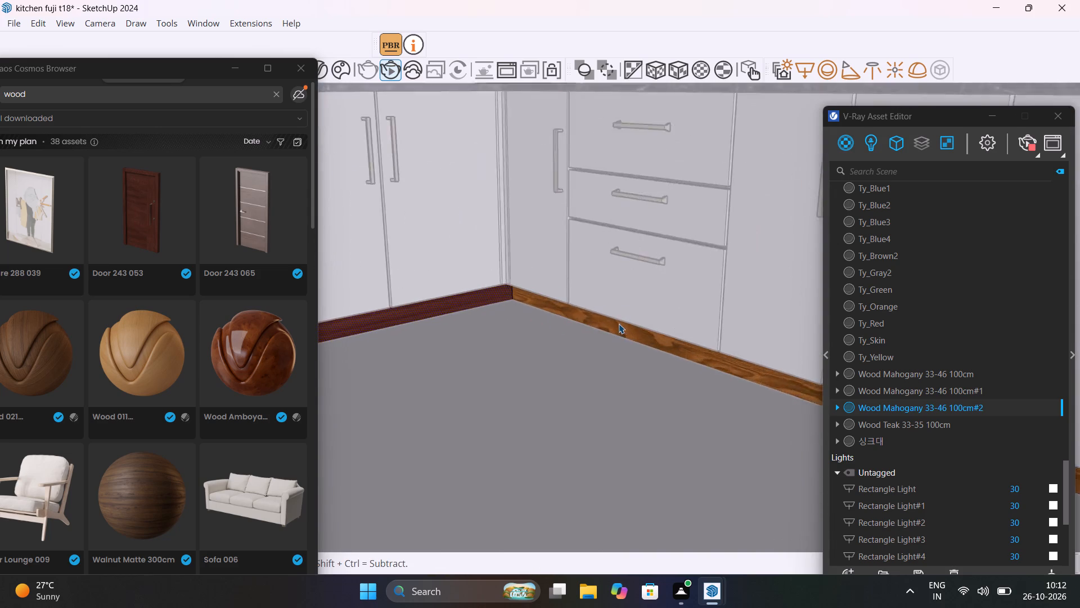
scroll(619, 324, "up", 5)
left_click(621, 327)
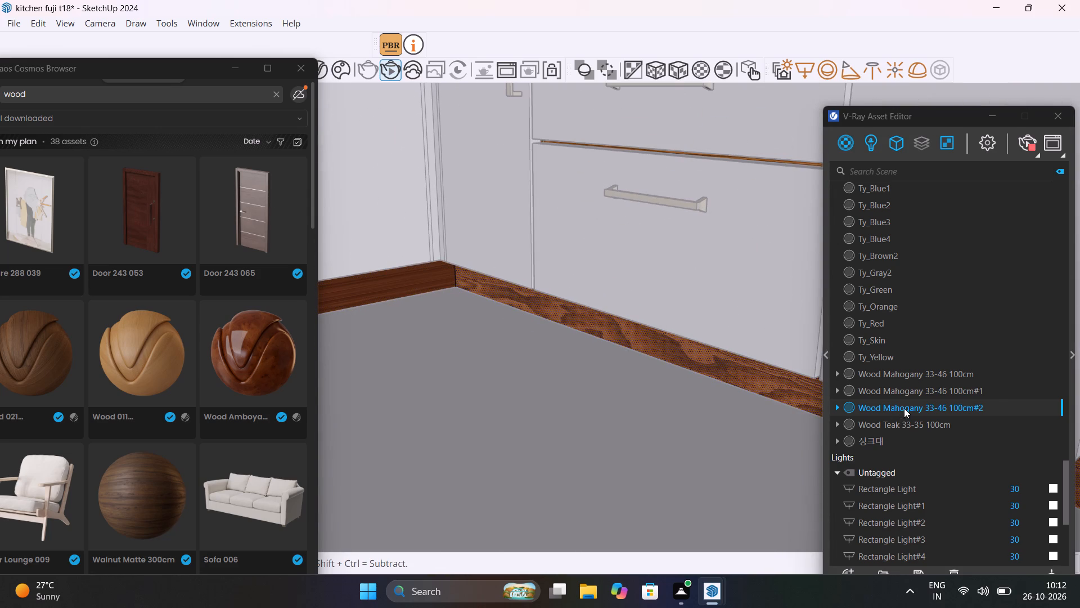
right_click(904, 408)
left_click(937, 251)
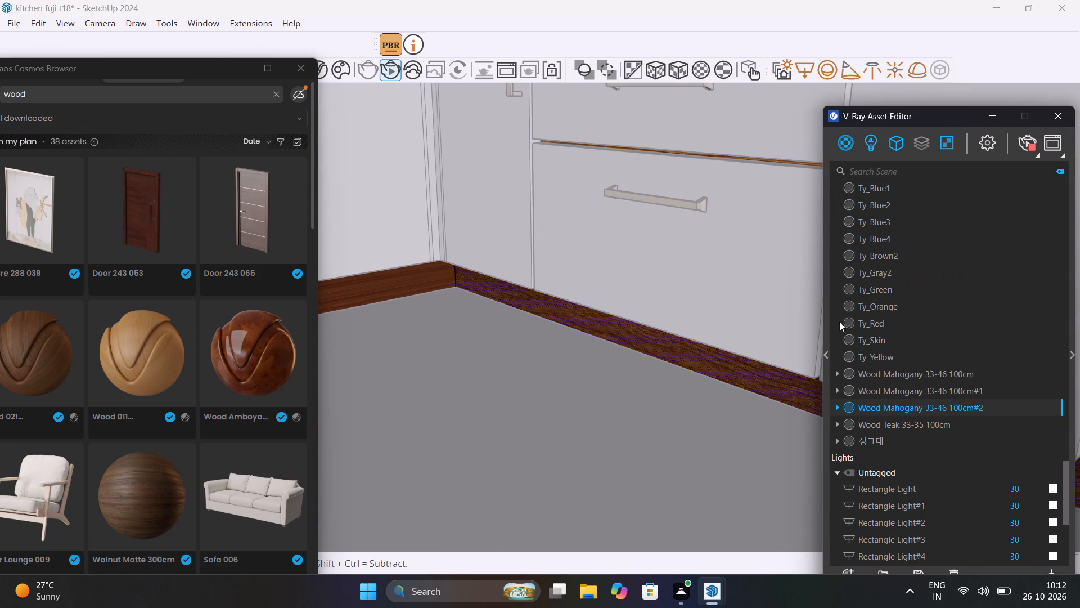
Apply Wood Mahogany 33-46 100cm#2 to the cooktop-side end panel with tri-planar projection scaled to the bounding box, and exit the cabinet group.
scroll(660, 346, "down", 14)
middle_click_drag(700, 356, 386, 385)
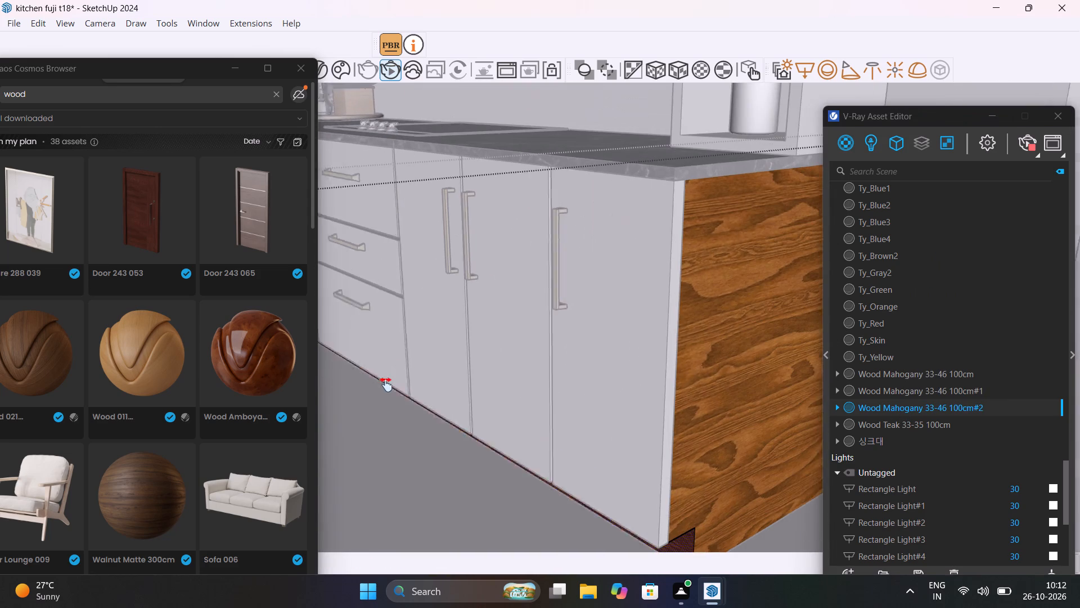
middle_click_drag(386, 385, 376, 385)
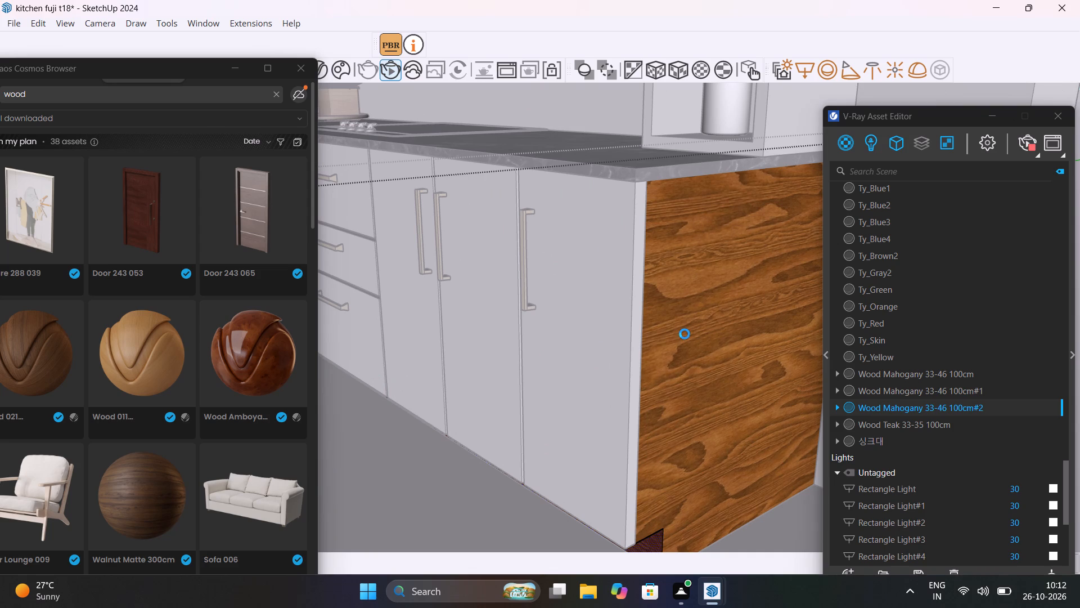
left_click(686, 334)
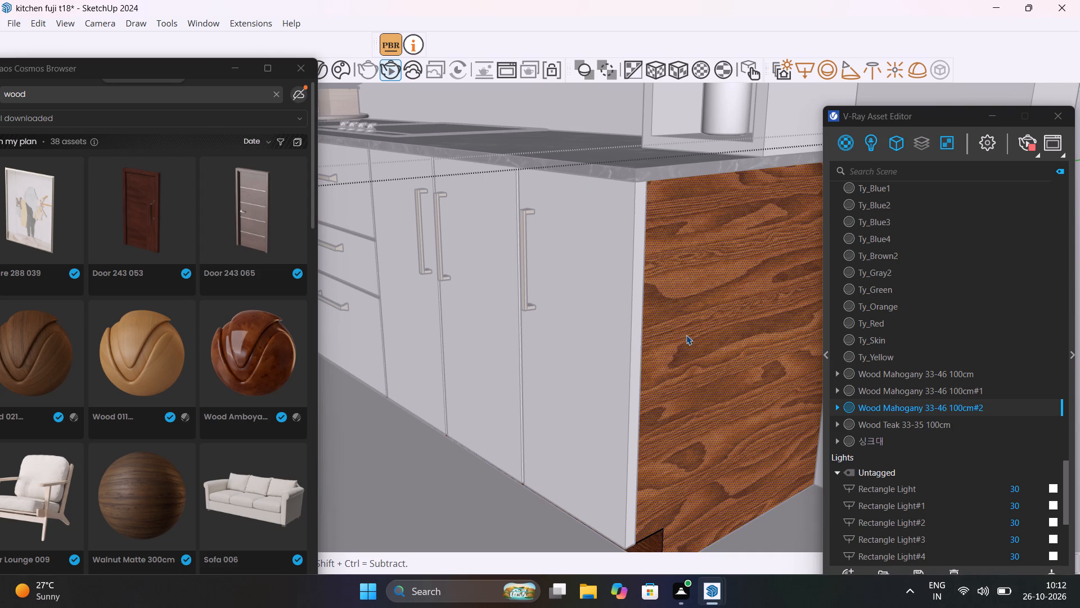
right_click(889, 412)
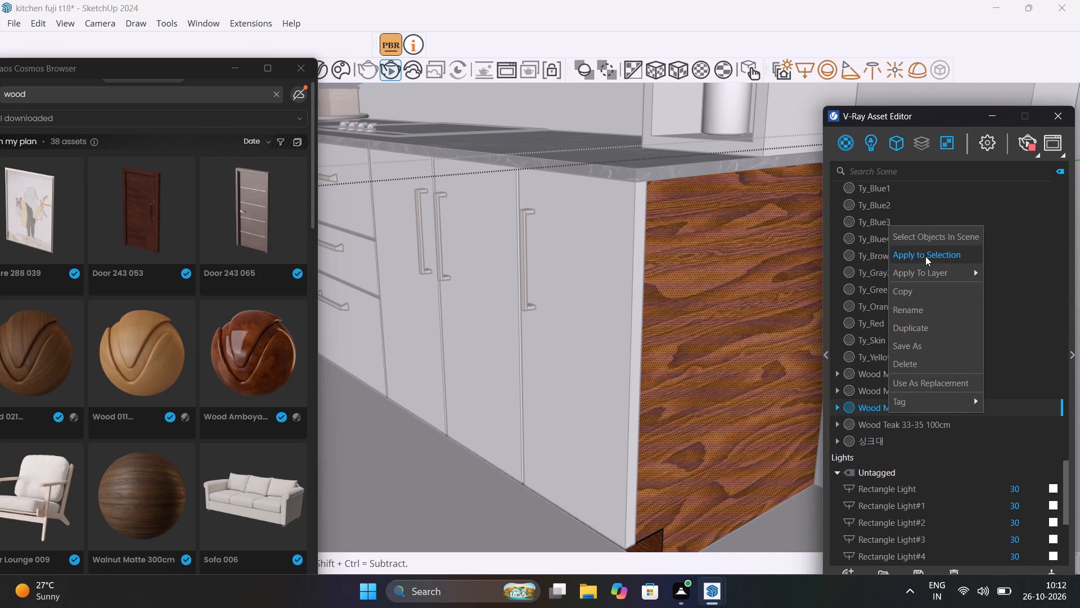
left_click(925, 256)
left_click(680, 65)
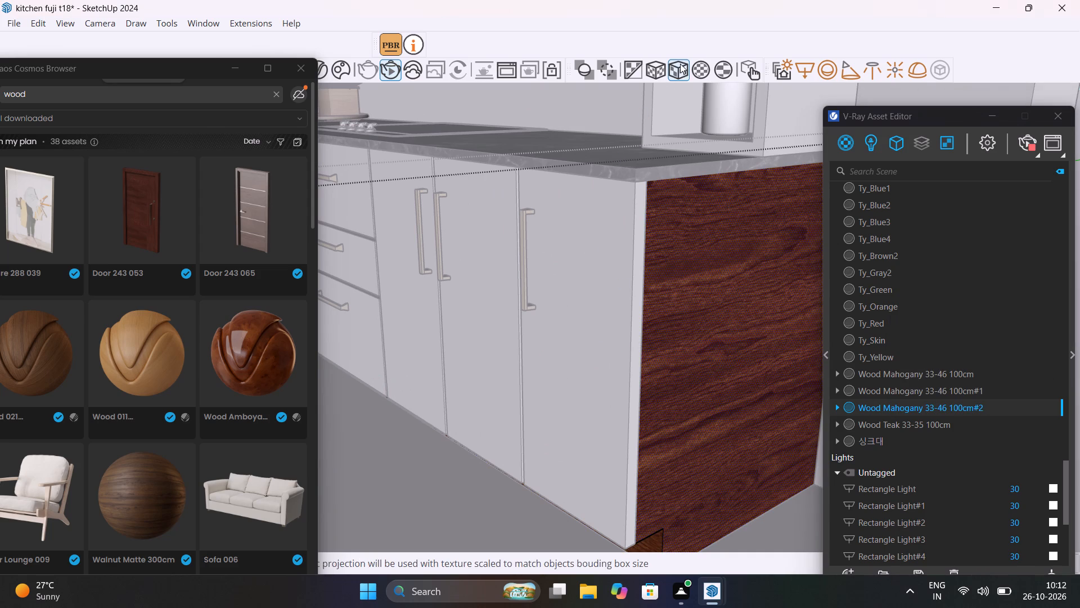
scroll(681, 310, "down", 20)
scroll(681, 310, "down", 12)
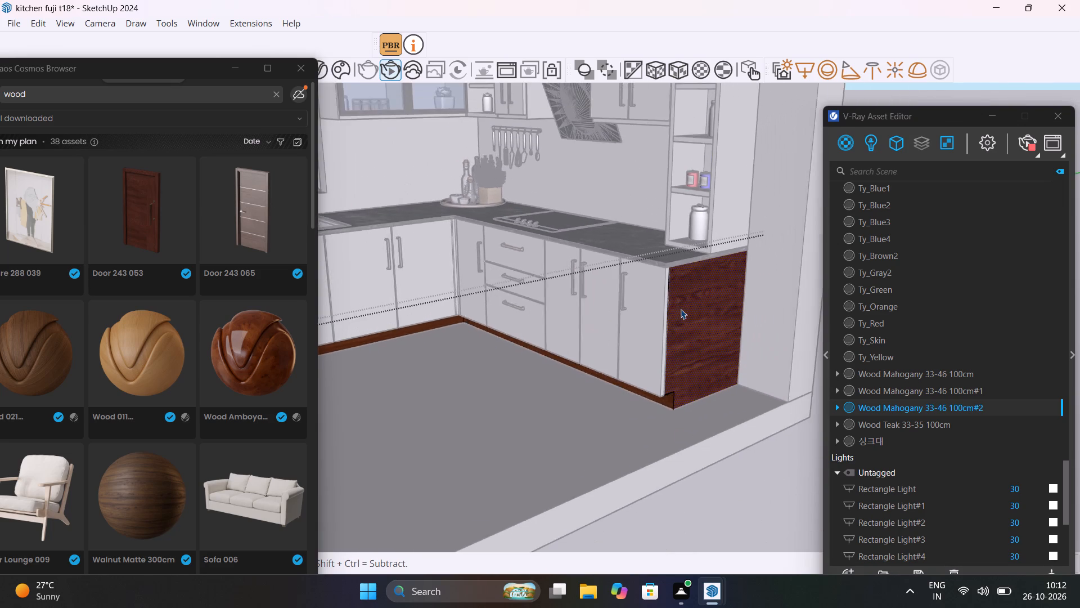
scroll(681, 309, "down", 14)
left_click(776, 464)
left_click(802, 334)
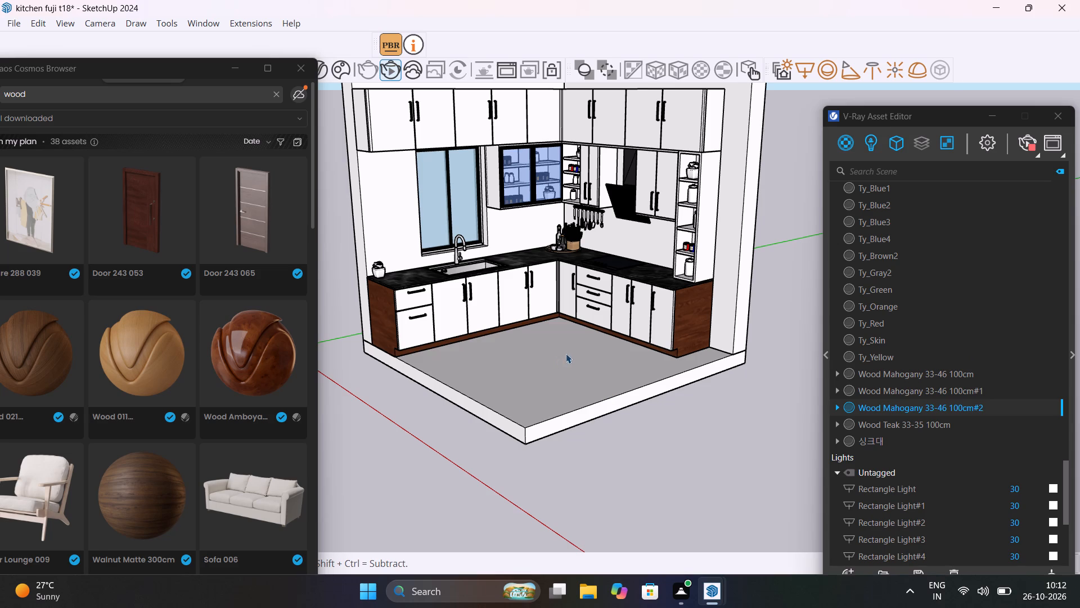
Open the glass-door wall cabinet's carcass for editing and apply Wood Mahogany 33-46 100cm#2 to its side panel facing the window.
middle_click_drag(566, 353, 683, 396)
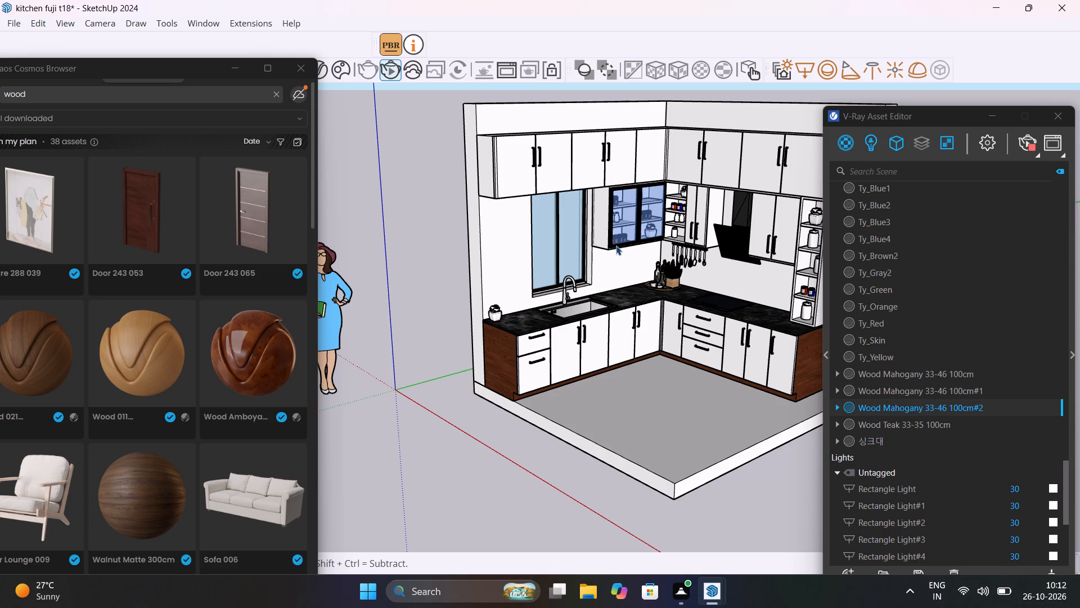
scroll(615, 242, "up", 3)
scroll(579, 202, "up", 10)
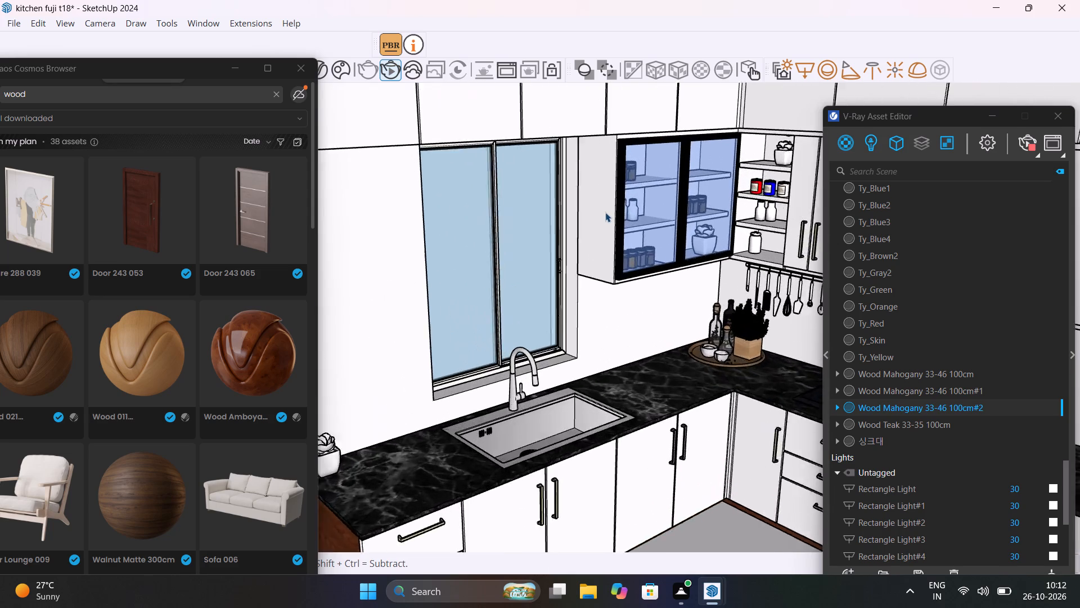
scroll(605, 212, "up", 17)
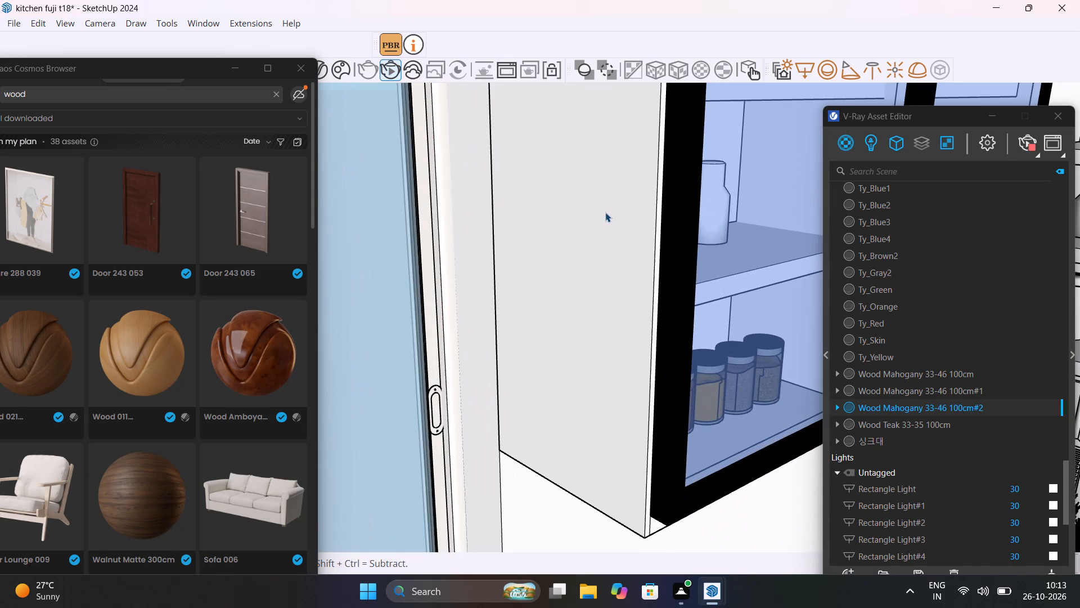
left_click(605, 213)
double_click(606, 213)
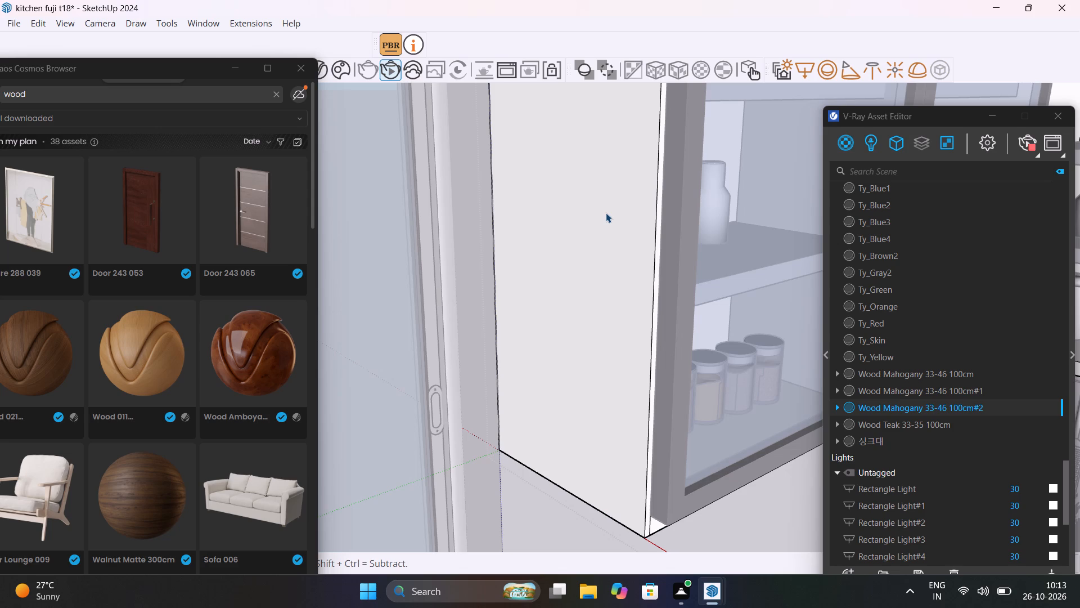
right_click(920, 407)
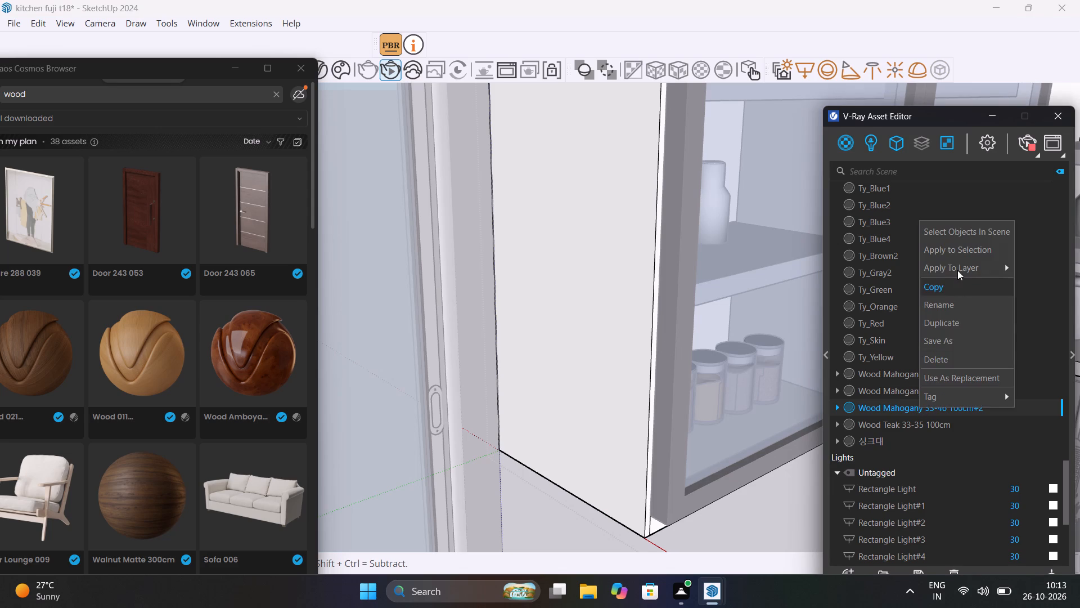
left_click(962, 243)
left_click(607, 370)
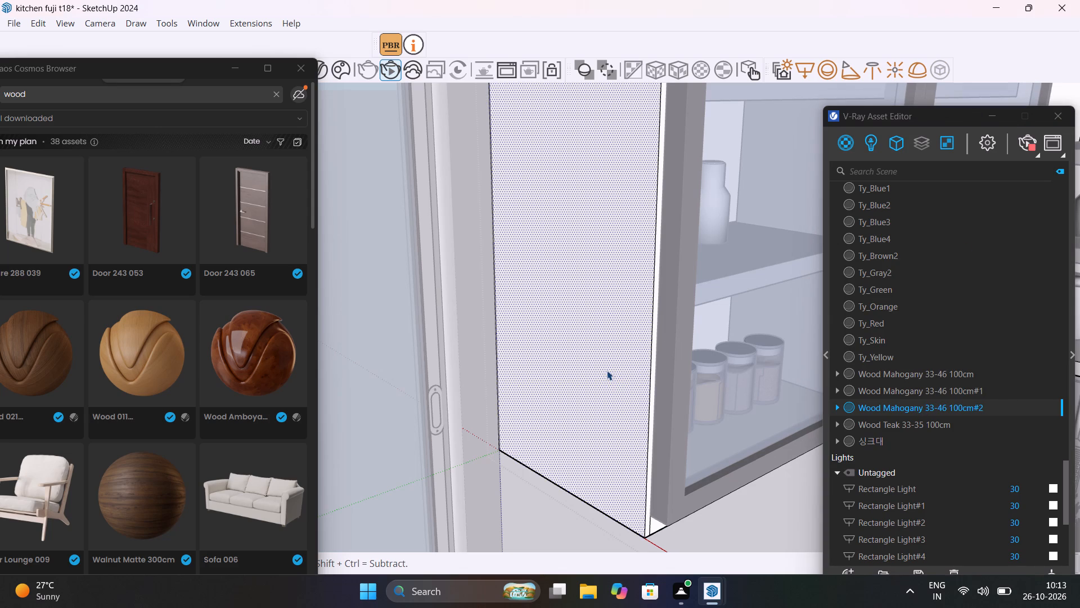
right_click(918, 409)
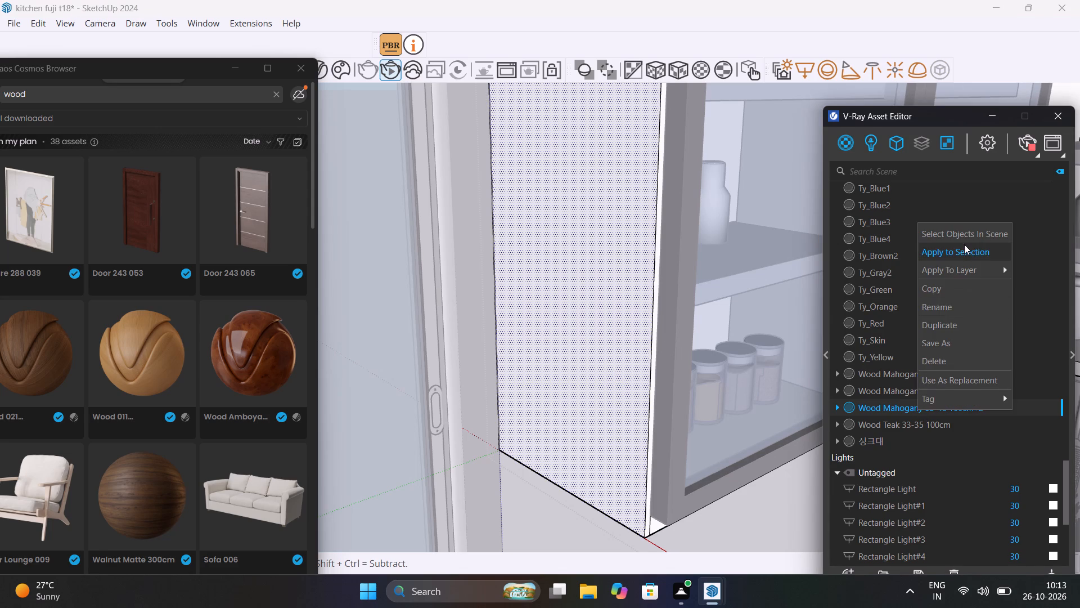
left_click(964, 244)
Apply Wood Mahogany 33-46 100cm#2 to the narrow front edge of the glass-door wall cabinet's window-side panel.
scroll(645, 457, "down", 6)
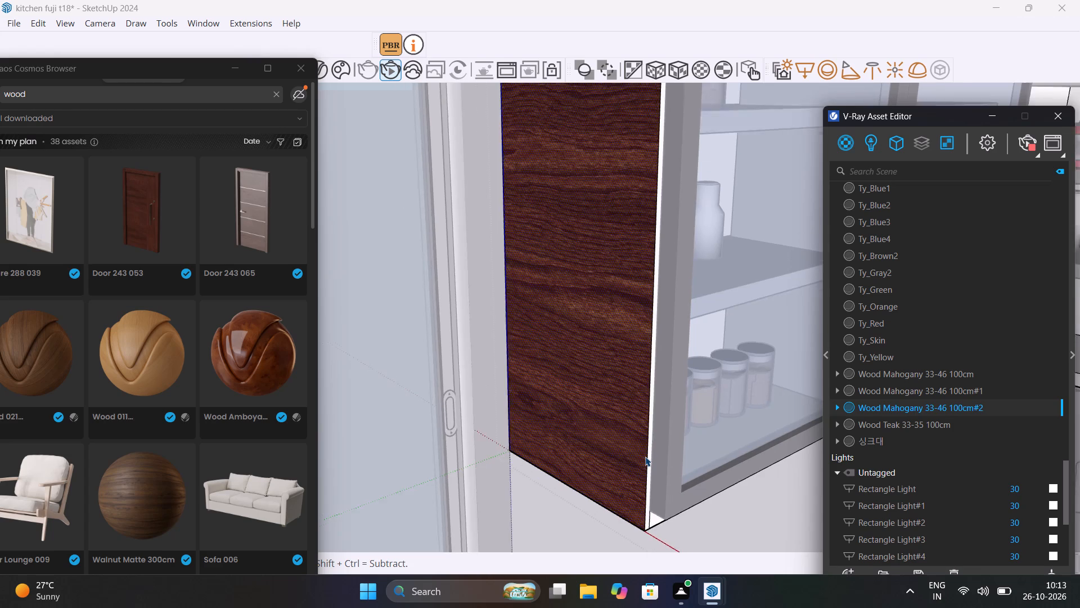
middle_click_drag(615, 455, 429, 479)
scroll(457, 472, "up", 3)
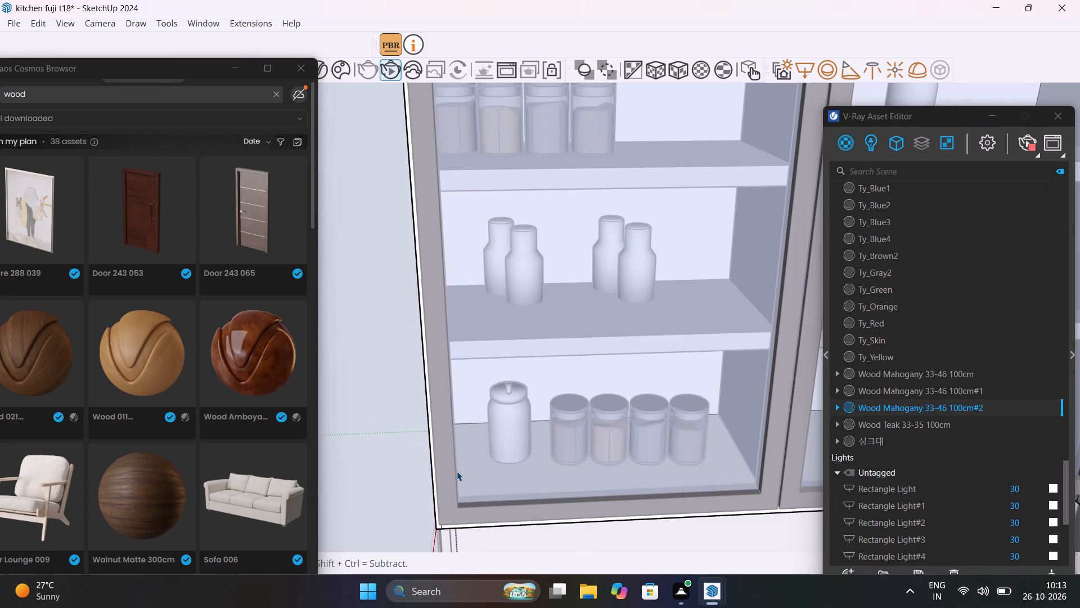
scroll(457, 471, "up", 14)
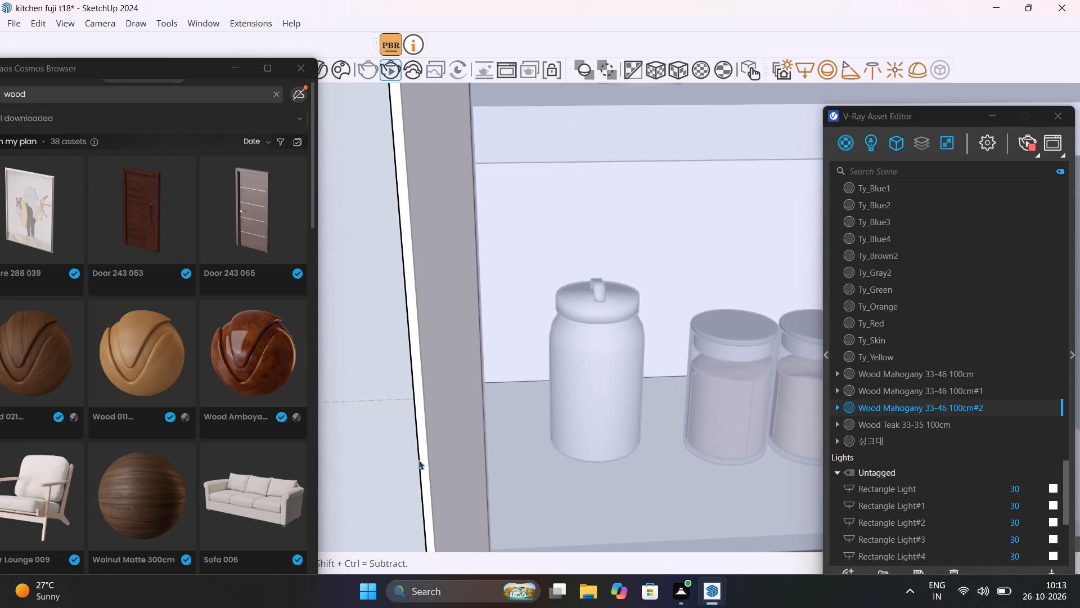
left_click(422, 466)
right_click(886, 409)
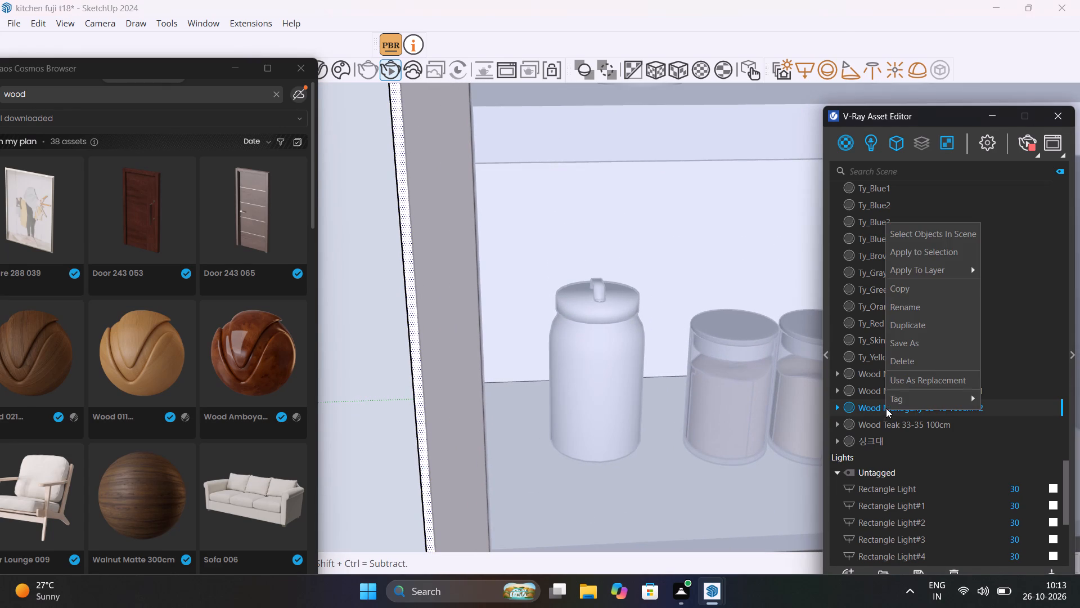
left_click(928, 250)
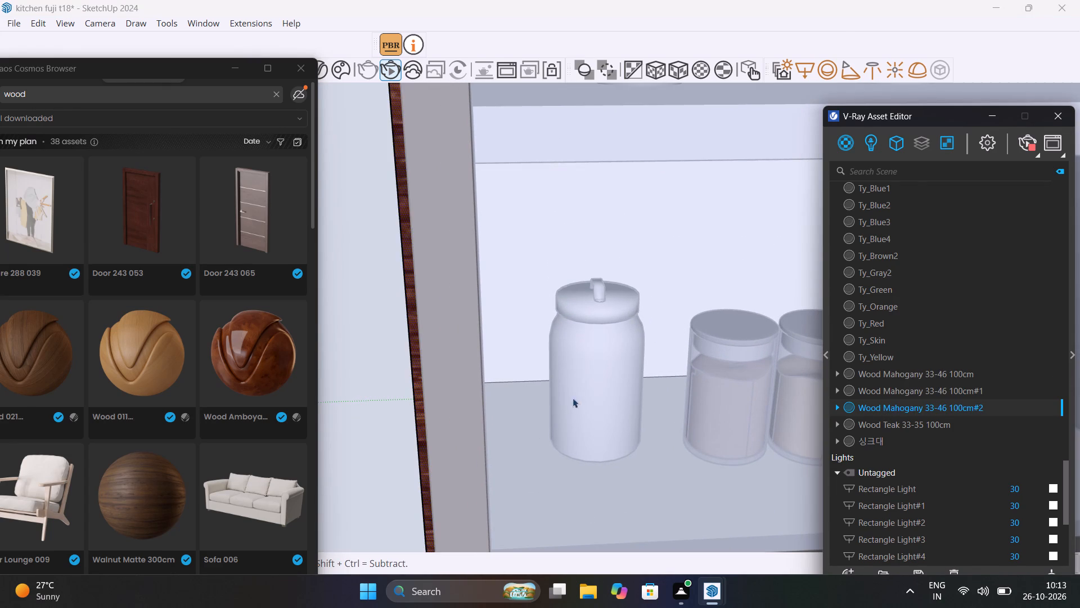
Apply Wood Mahogany 33-46 100cm#2 to the front edge of the glass-door wall cabinet's top panel.
scroll(573, 410, "down", 15)
scroll(580, 449, "down", 13)
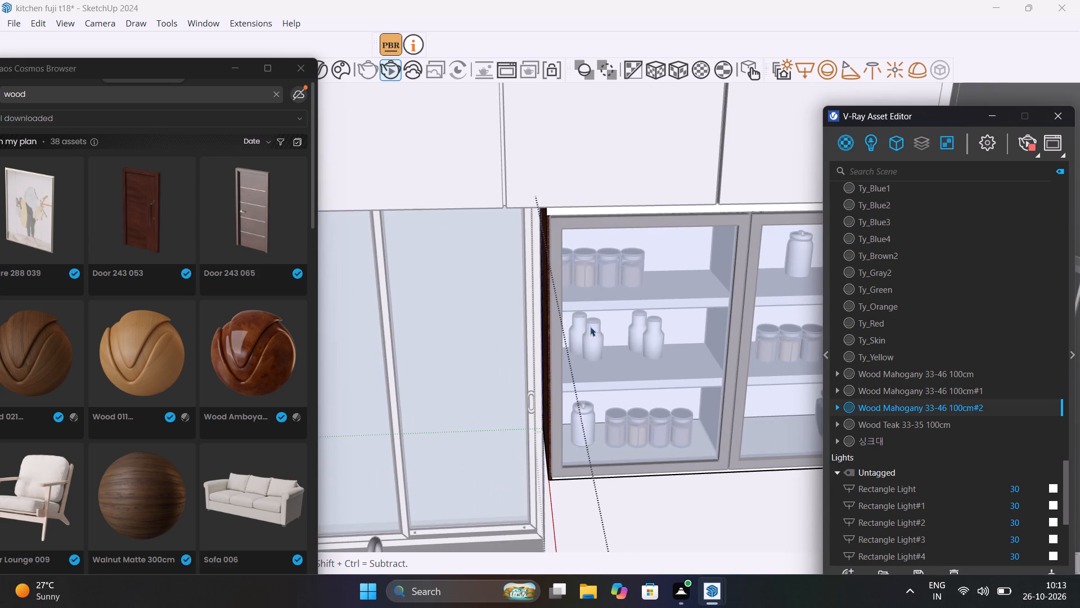
scroll(578, 226, "up", 10)
middle_click_drag(589, 316, 689, 333)
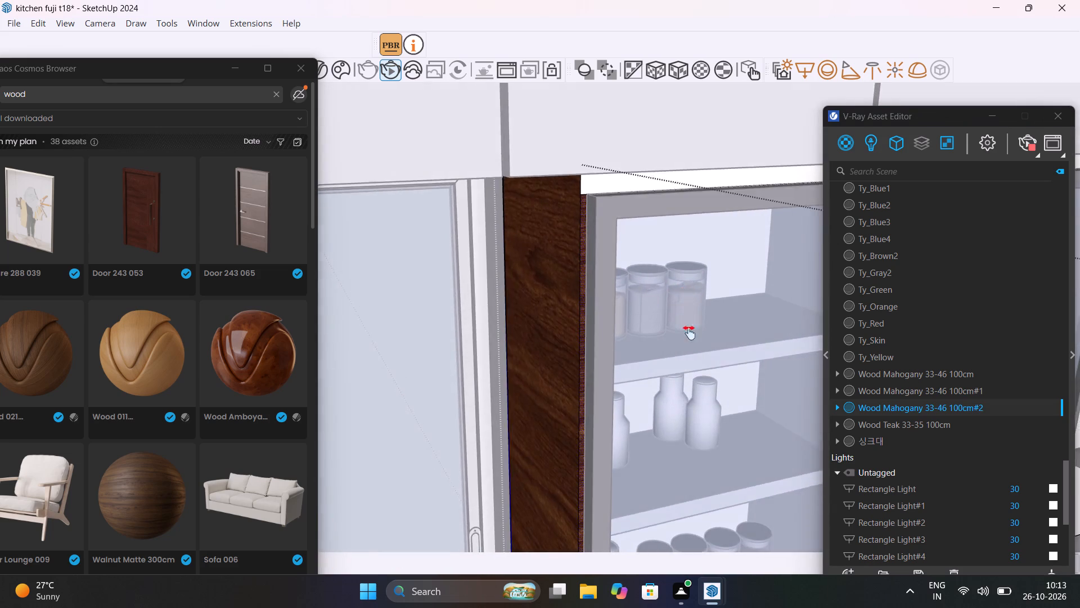
middle_click_drag(689, 333, 781, 359)
scroll(726, 240, "up", 12)
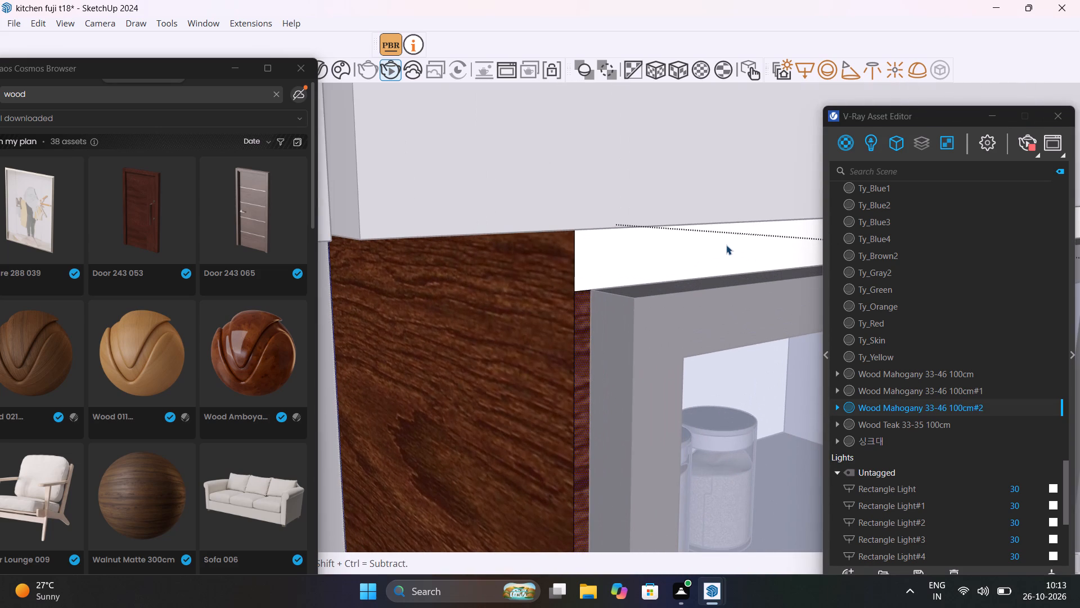
left_click(726, 244)
right_click(942, 410)
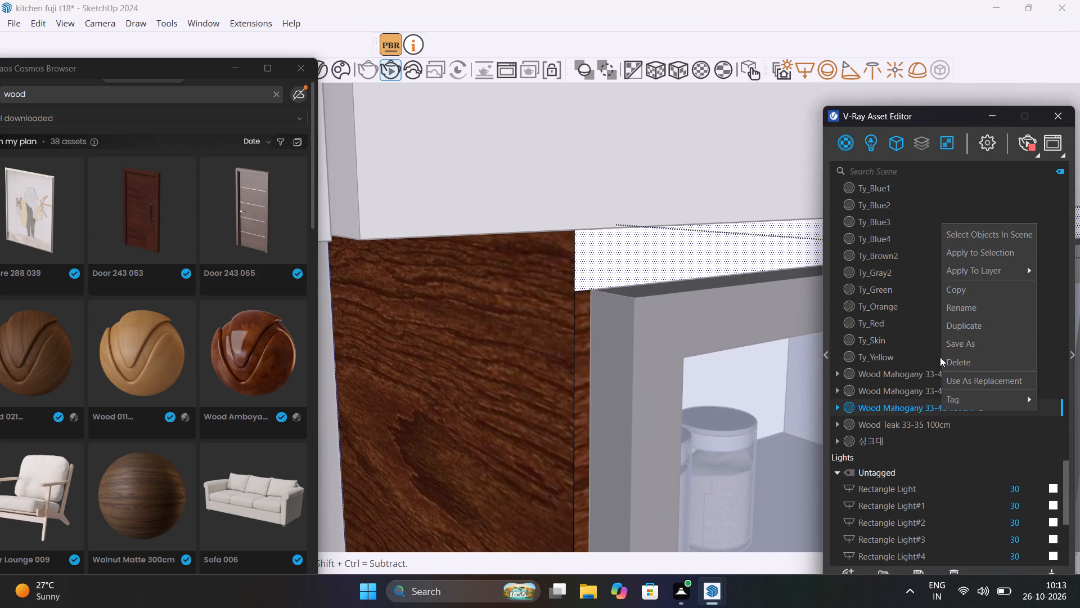
left_click(977, 254)
Apply Wood Mahogany 33-46 100cm#2 to the front edge of the glass-door wall cabinet's bottom panel.
scroll(618, 428, "down", 20)
scroll(618, 427, "down", 13)
scroll(646, 428, "down", 8)
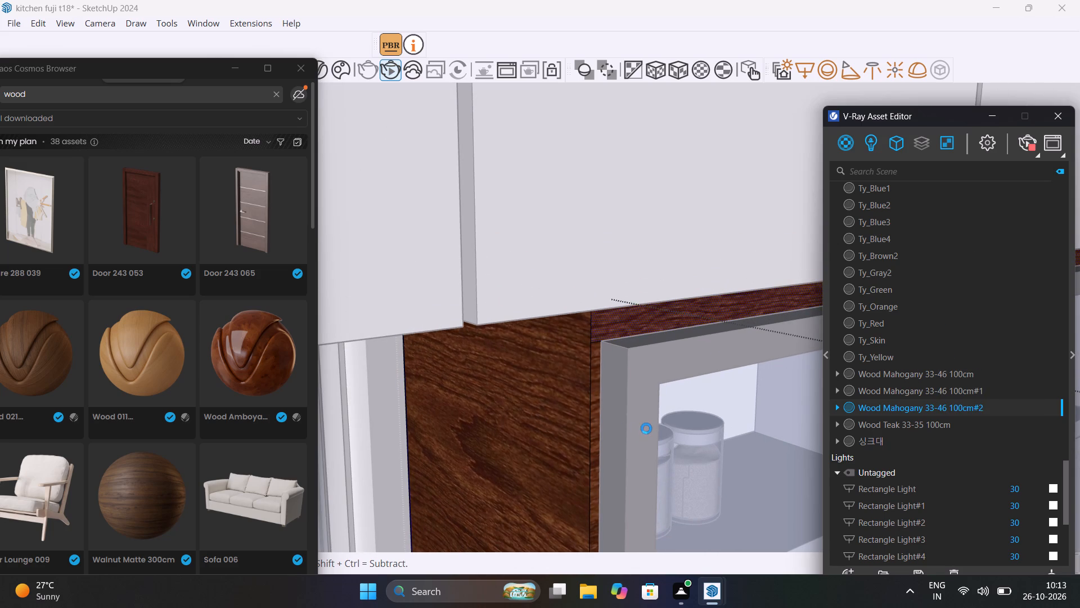
scroll(663, 433, "down", 20)
scroll(663, 433, "down", 2)
middle_click_drag(727, 459, 432, 376)
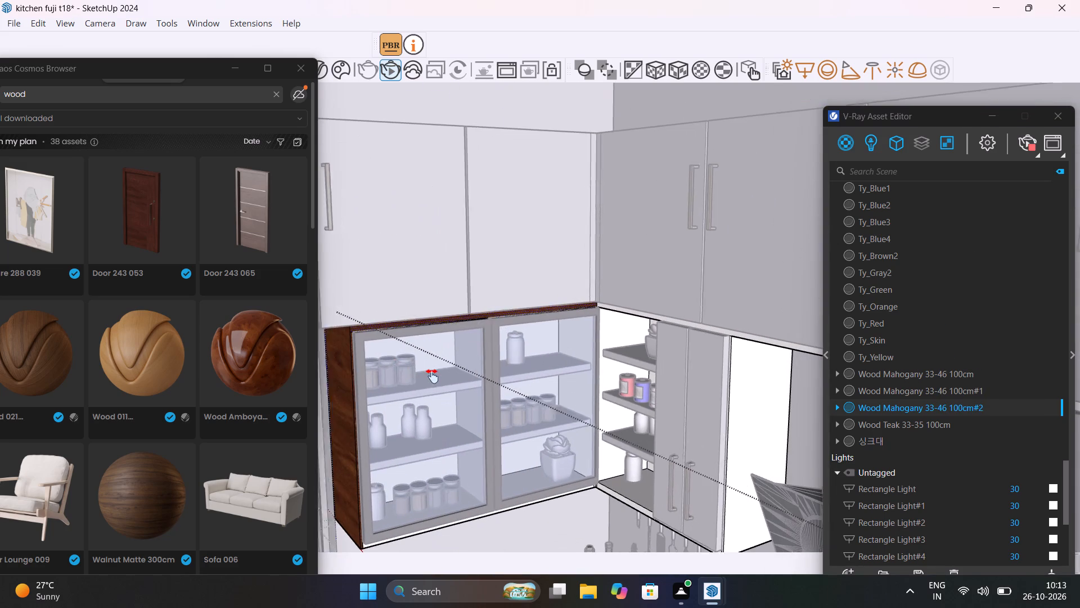
middle_click_drag(432, 376, 432, 377)
scroll(439, 541, "up", 10)
middle_click_drag(442, 518, 554, 472, "shift")
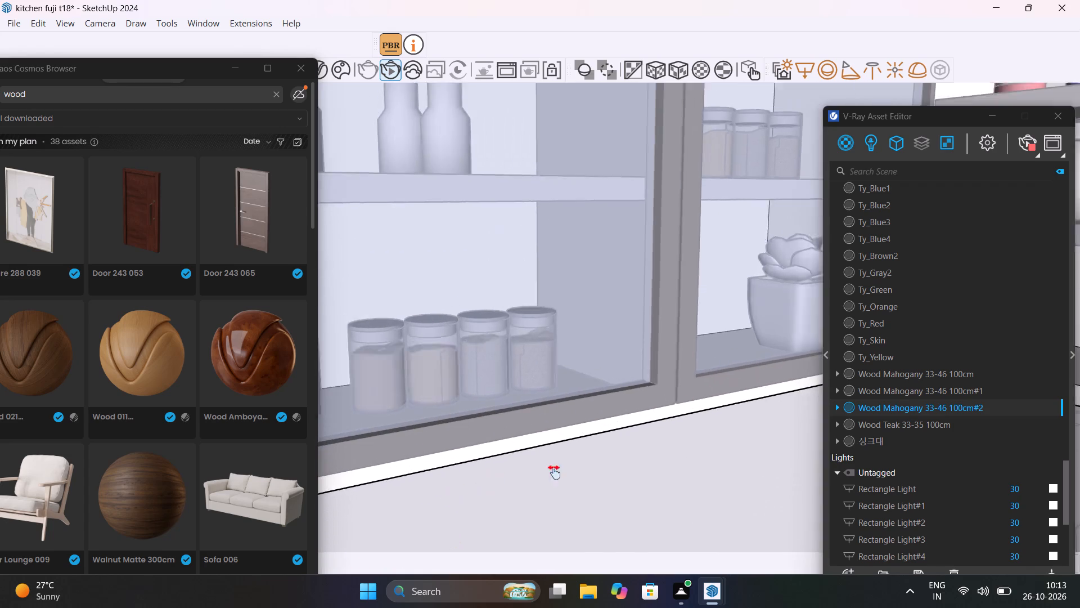
middle_click_drag(554, 472, 727, 396, "shift")
scroll(725, 396, "up", 1)
scroll(666, 351, "up", 5)
left_click(644, 333)
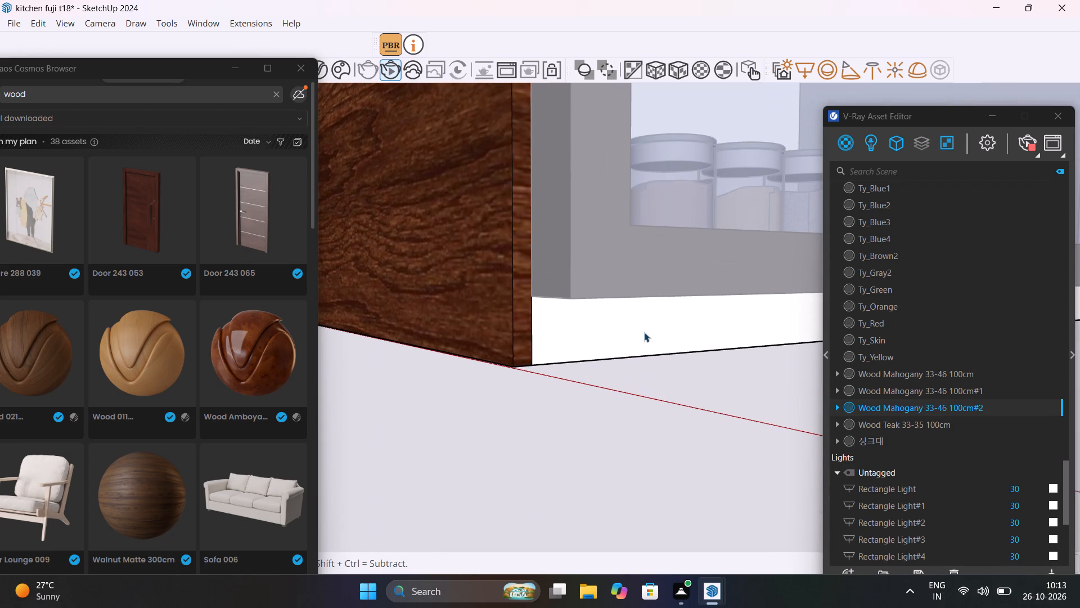
right_click(892, 410)
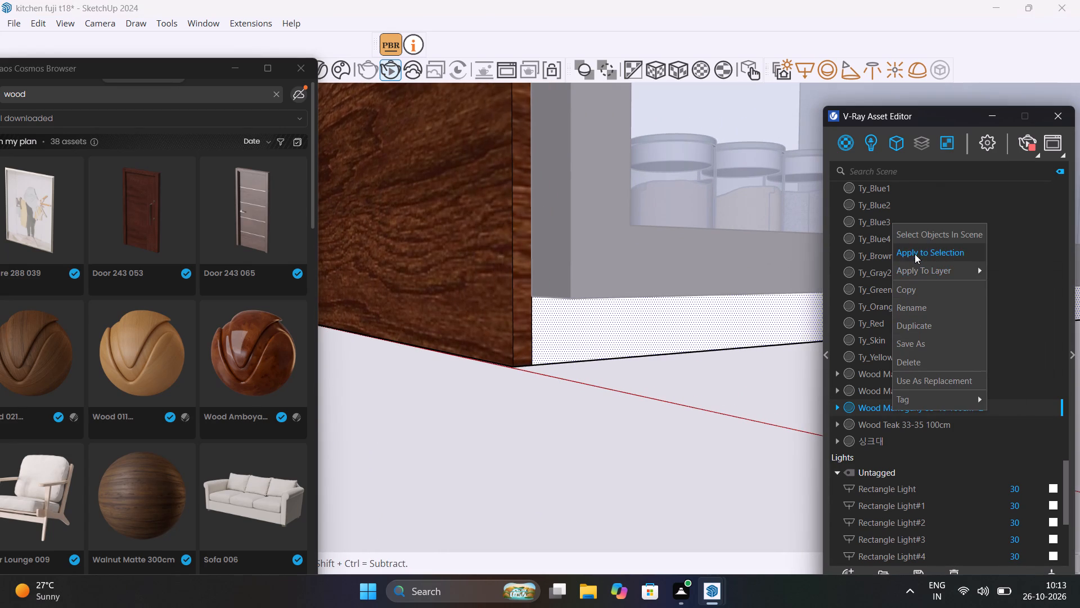
left_click(915, 254)
Apply Wood Mahogany 33-46 100cm#2 to the underside of the glass-door wall cabinet.
middle_click_drag(705, 423, 739, 302)
scroll(728, 320, "up", 1)
left_click(737, 301)
right_click(884, 410)
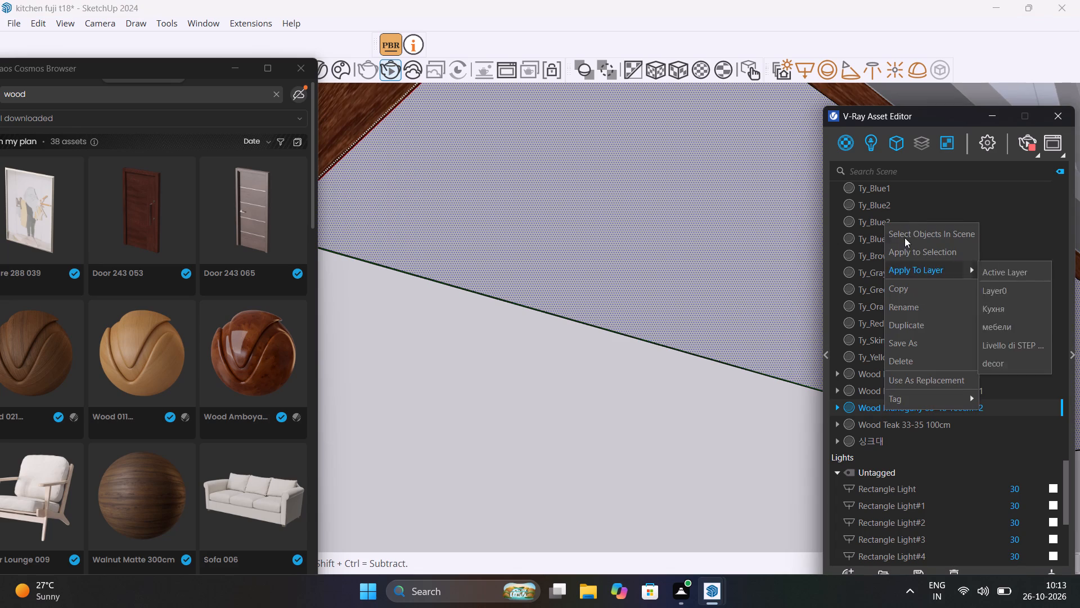
left_click(923, 256)
Apply Wood Mahogany 33-46 100cm#2 to the top front edge of the adjoining open-shelf wall cabinet.
scroll(667, 497, "down", 13)
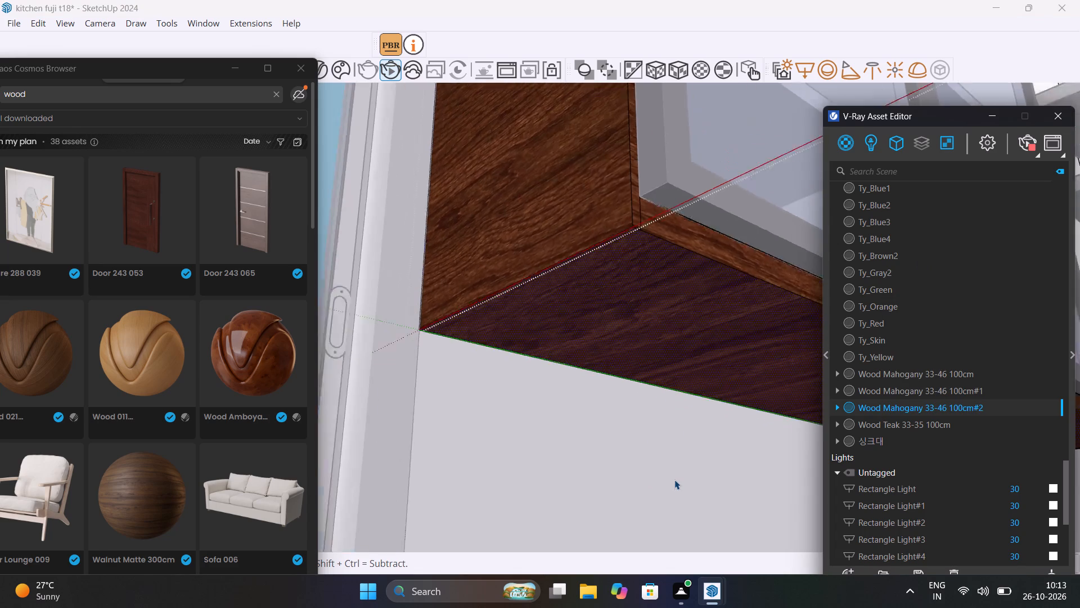
scroll(716, 398, "down", 7)
middle_click_drag(722, 396, 456, 530)
scroll(602, 507, "down", 7)
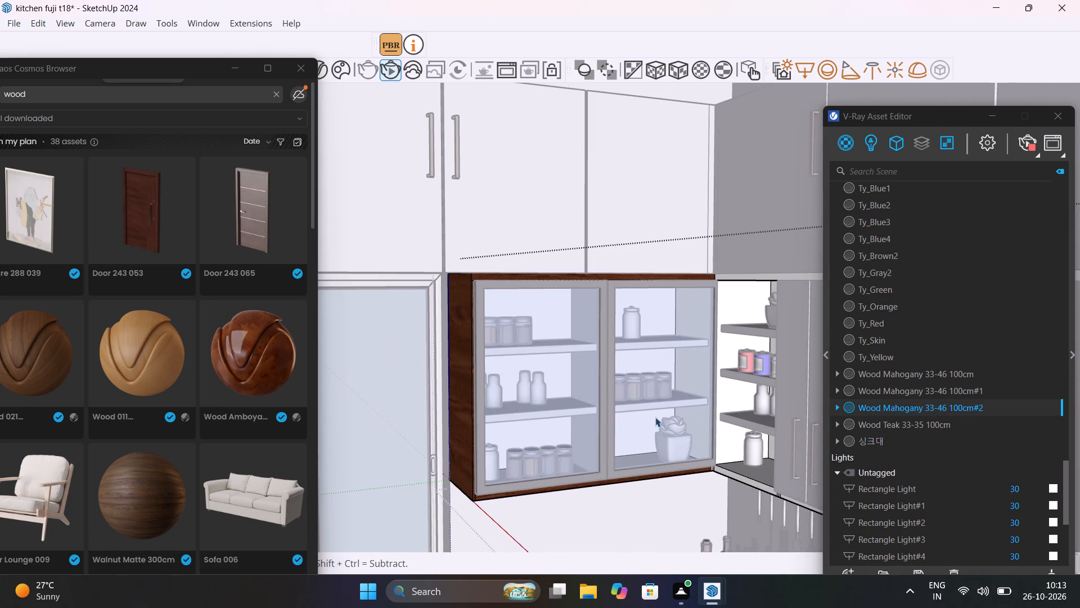
scroll(745, 309, "up", 1)
scroll(740, 362, "down", 3)
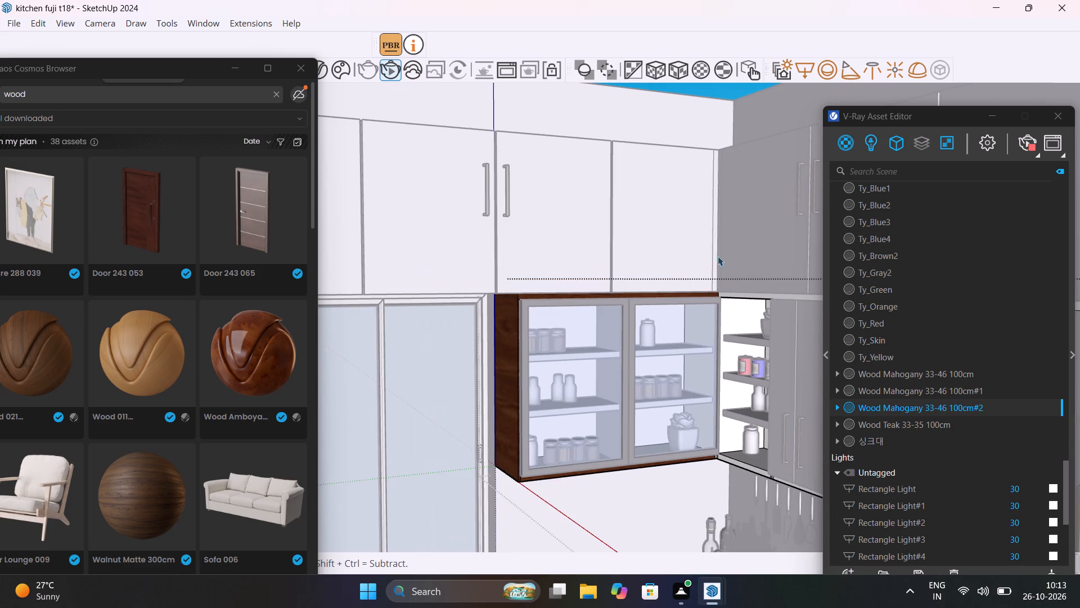
scroll(746, 293, "up", 17)
left_click(759, 305)
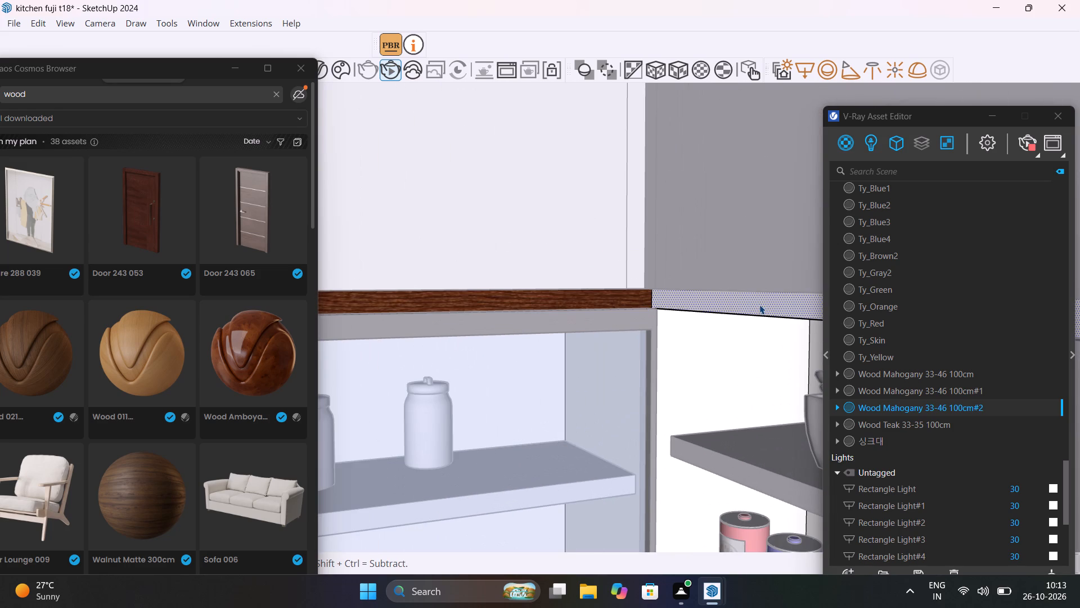
right_click(930, 409)
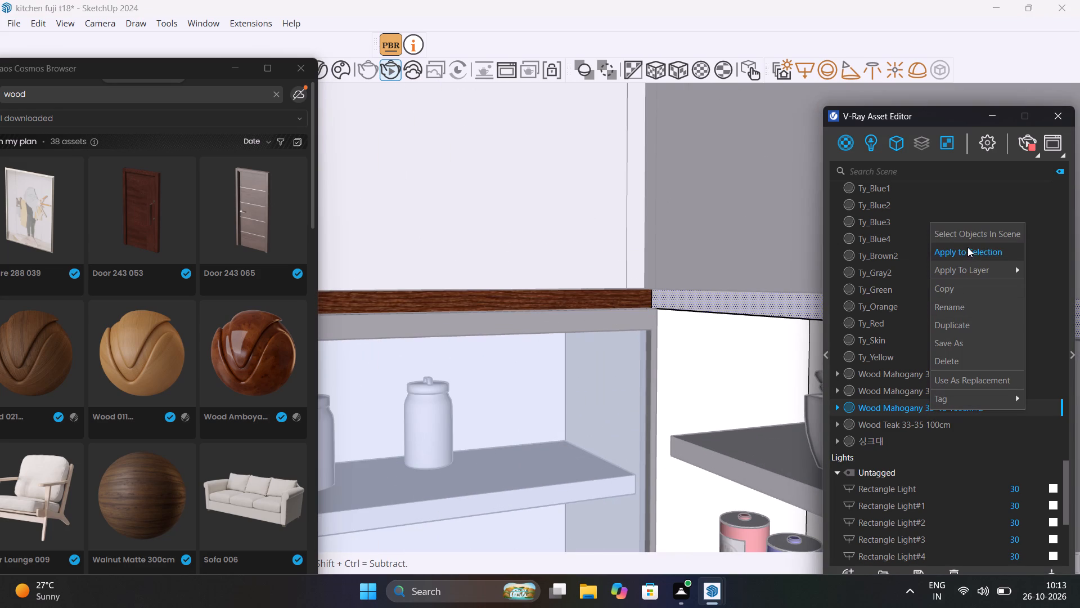
left_click(967, 247)
Apply Wood Mahogany 33-46 100cm#2 to the inner side panel behind the open shelves, at the corner beside the glass doors.
scroll(754, 451, "down", 3)
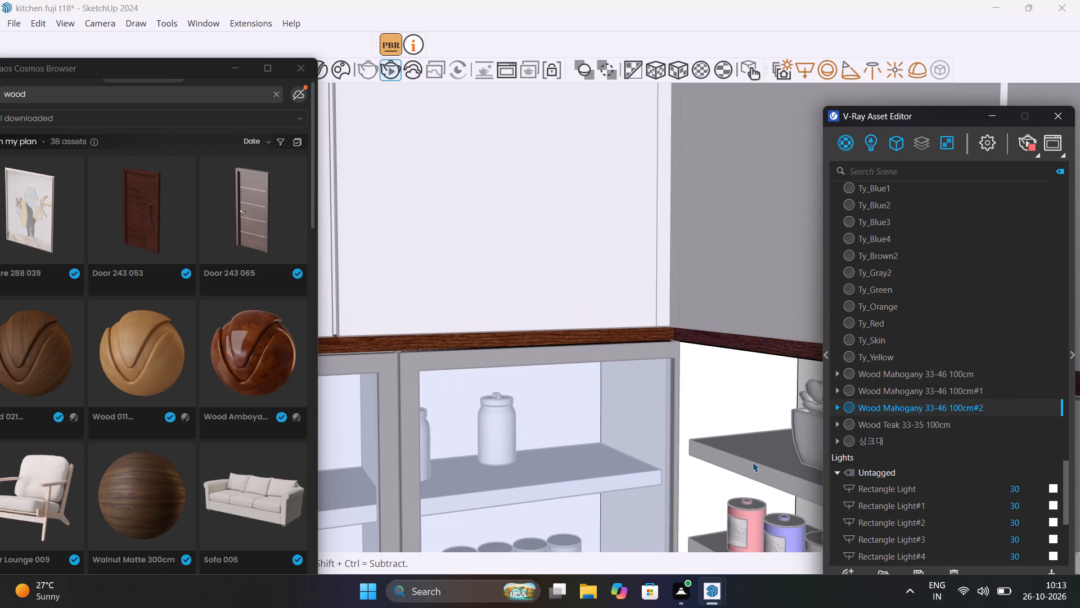
left_click(723, 404)
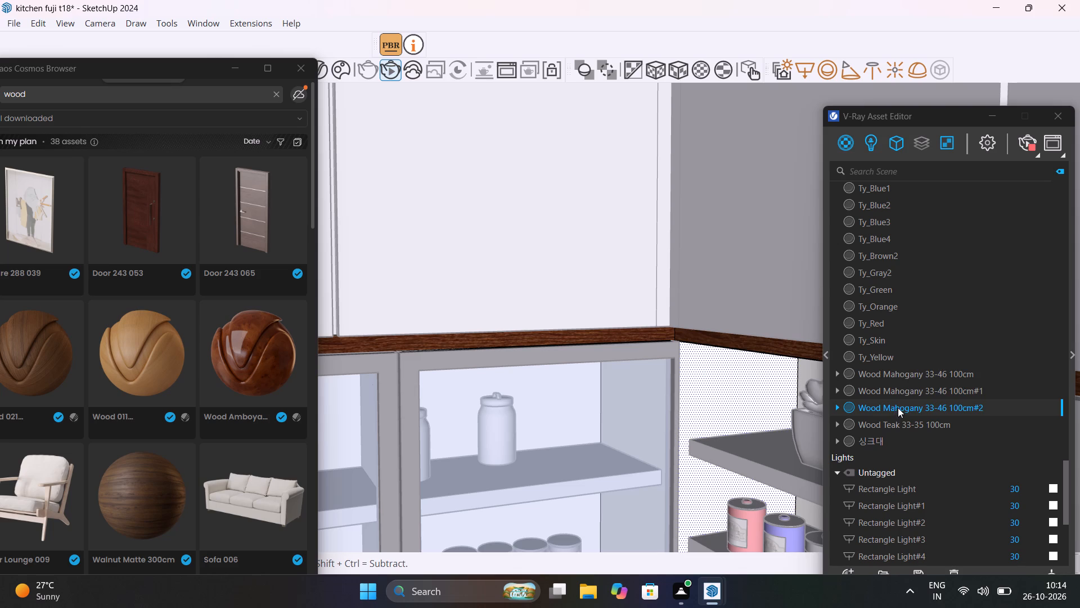
right_click(898, 406)
left_click(953, 247)
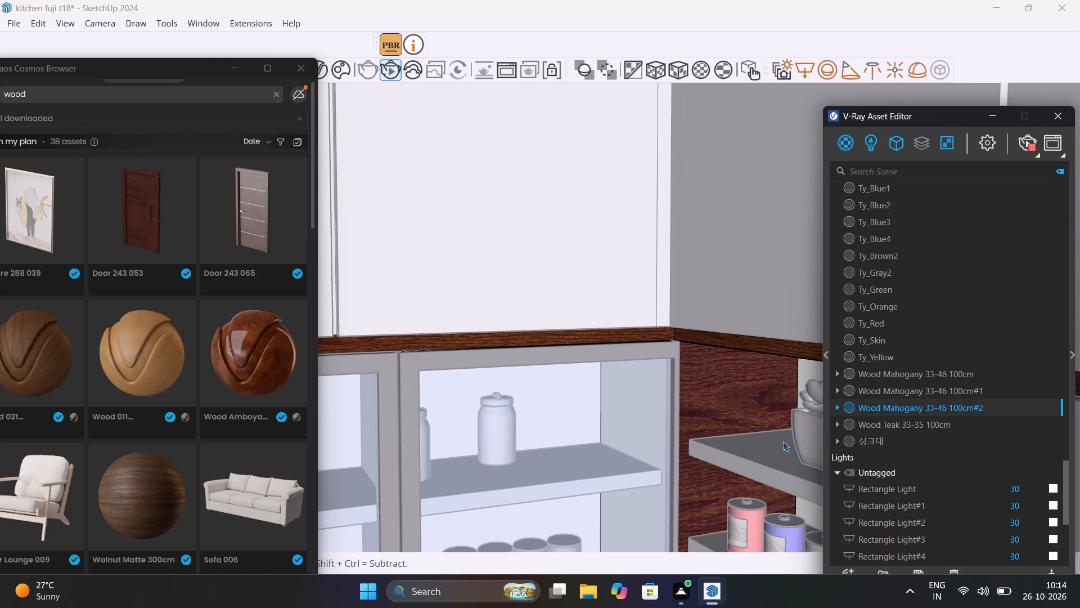
Apply Wood Mahogany 33-46 100cm#2 to the outer side panel of the open-shelf wall cabinet that faces the range hood.
scroll(756, 441, "down", 19)
middle_click_drag(748, 439, 605, 420)
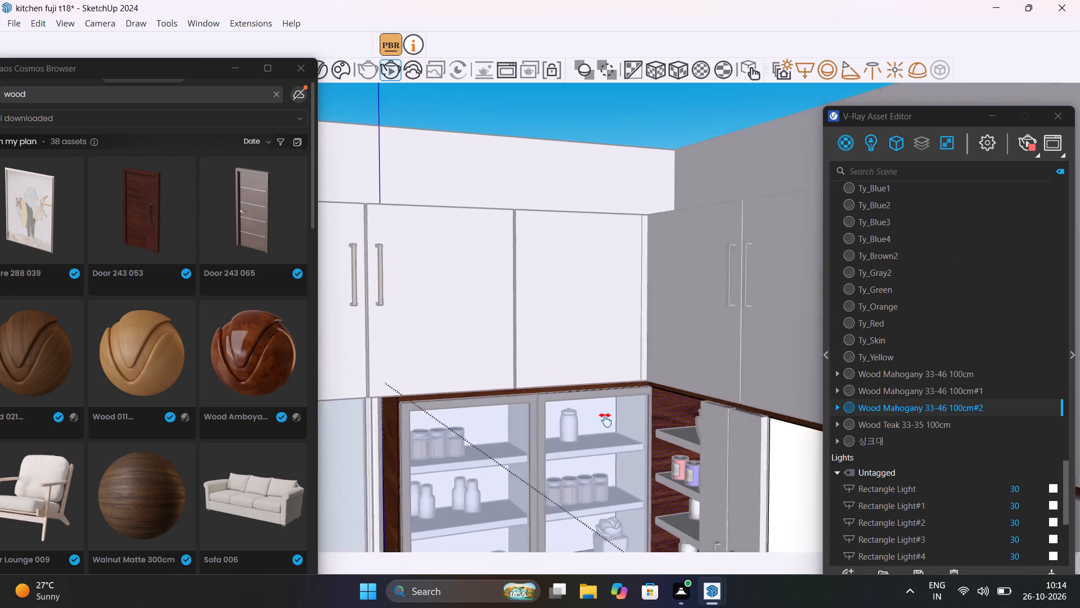
middle_click_drag(605, 420, 941, 430)
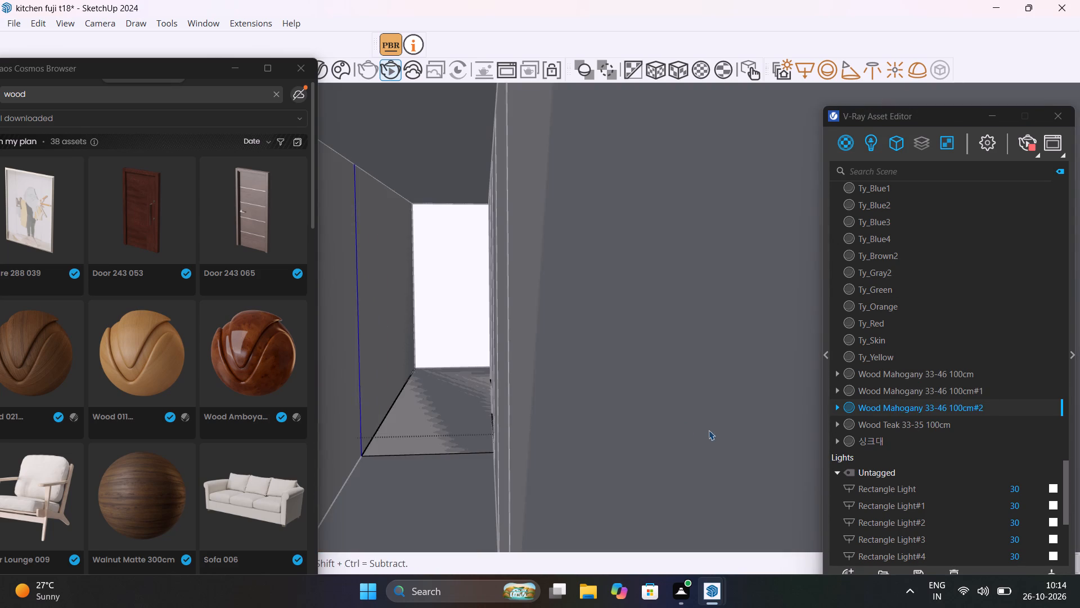
middle_click_drag(708, 428, 478, 428)
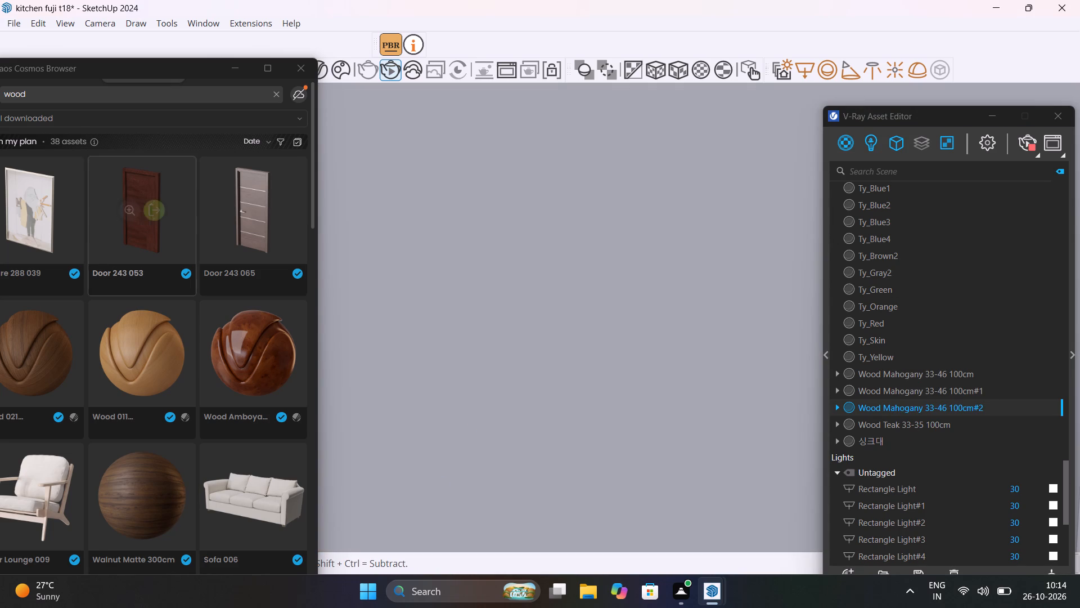
left_click_drag(207, 68, 308, 114)
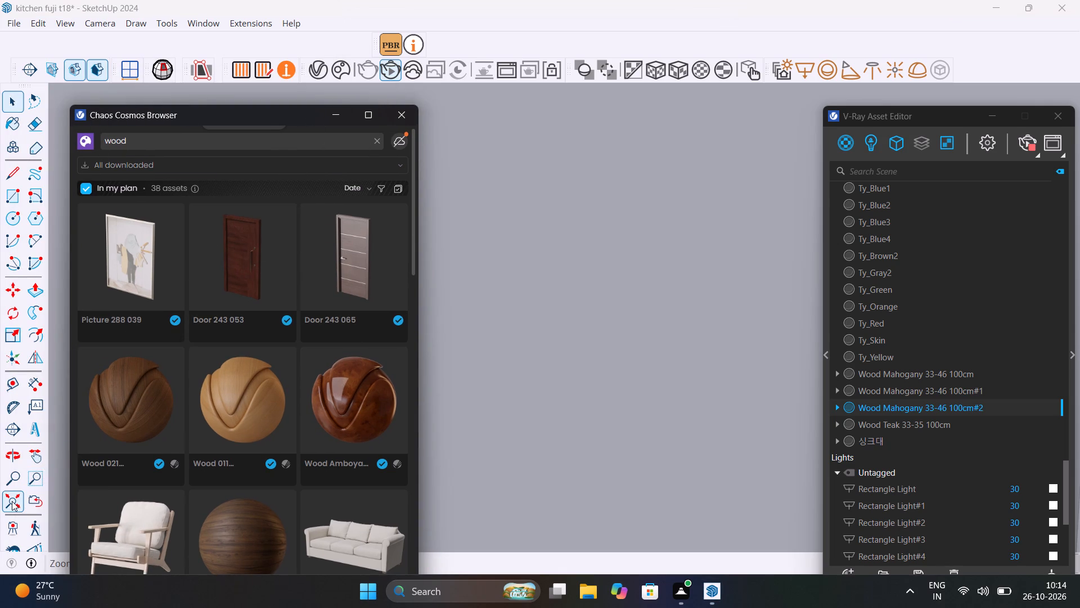
left_click(12, 501)
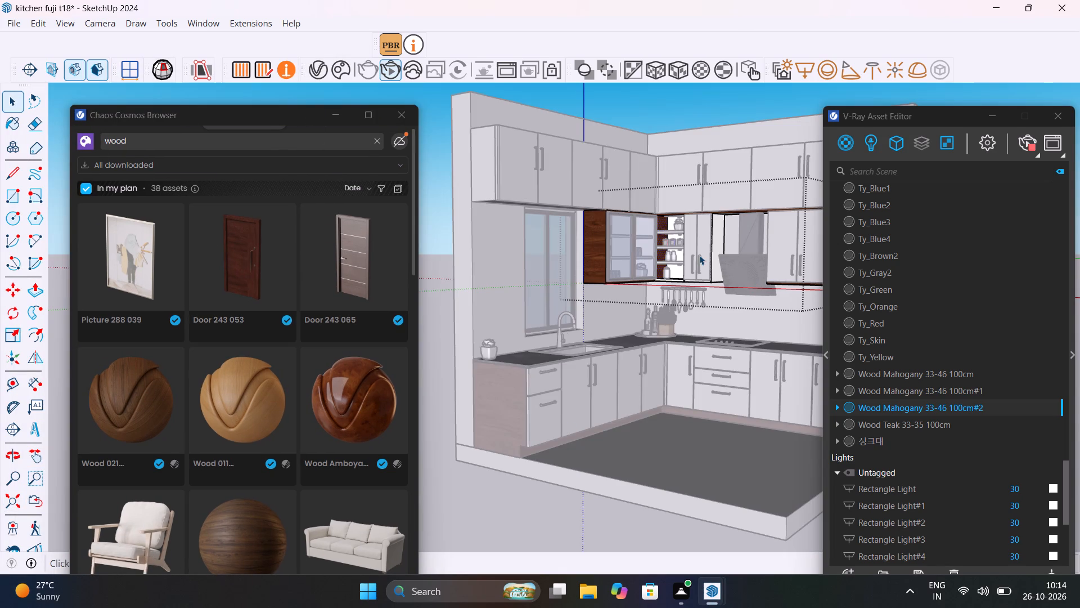
scroll(699, 253, "up", 11)
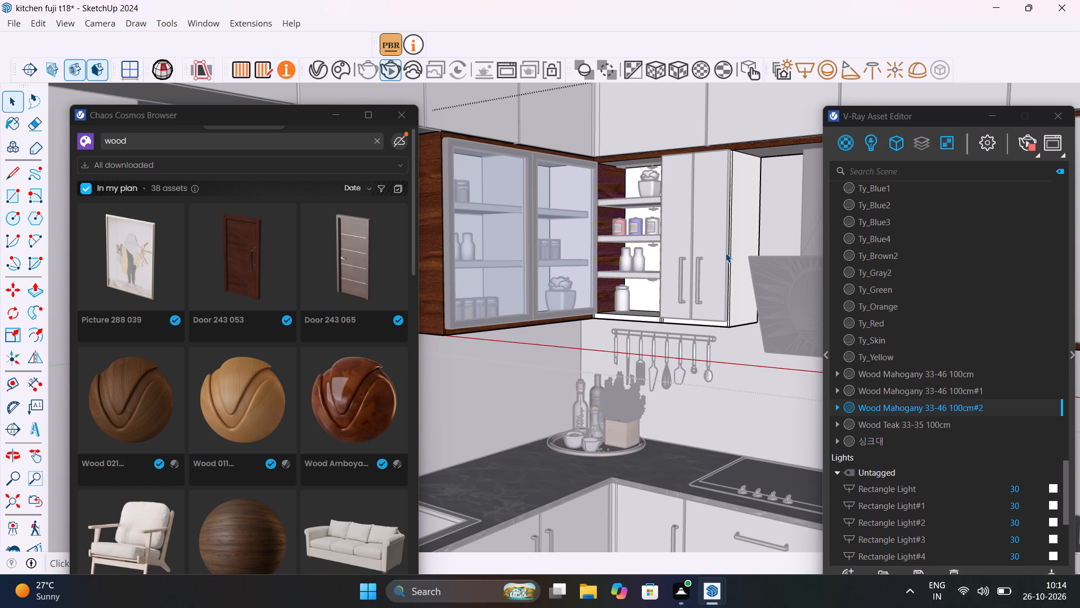
scroll(750, 239, "up", 9)
left_click(750, 239)
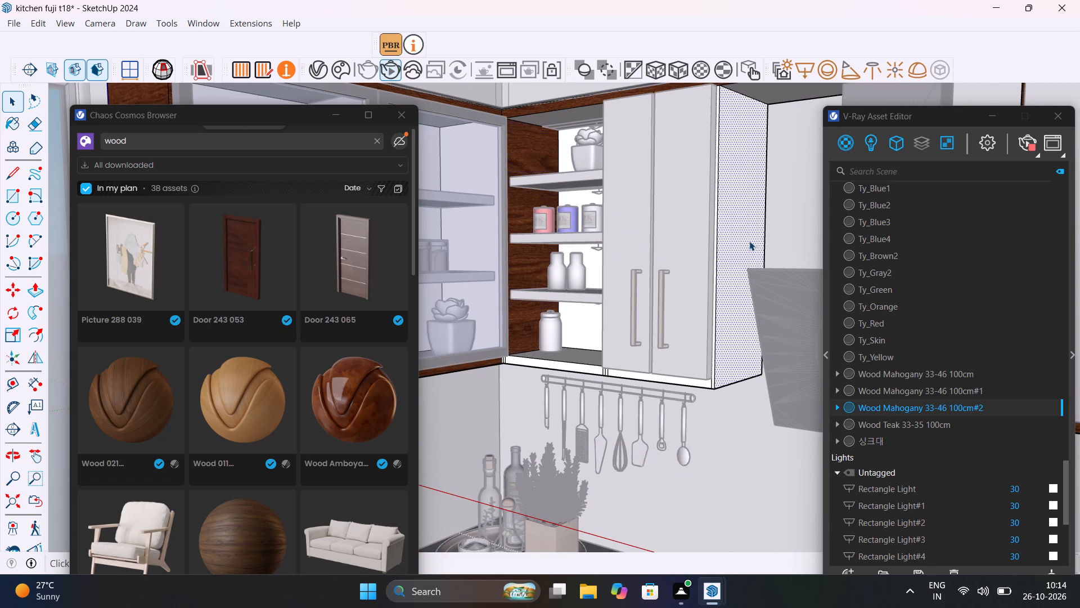
right_click(929, 405)
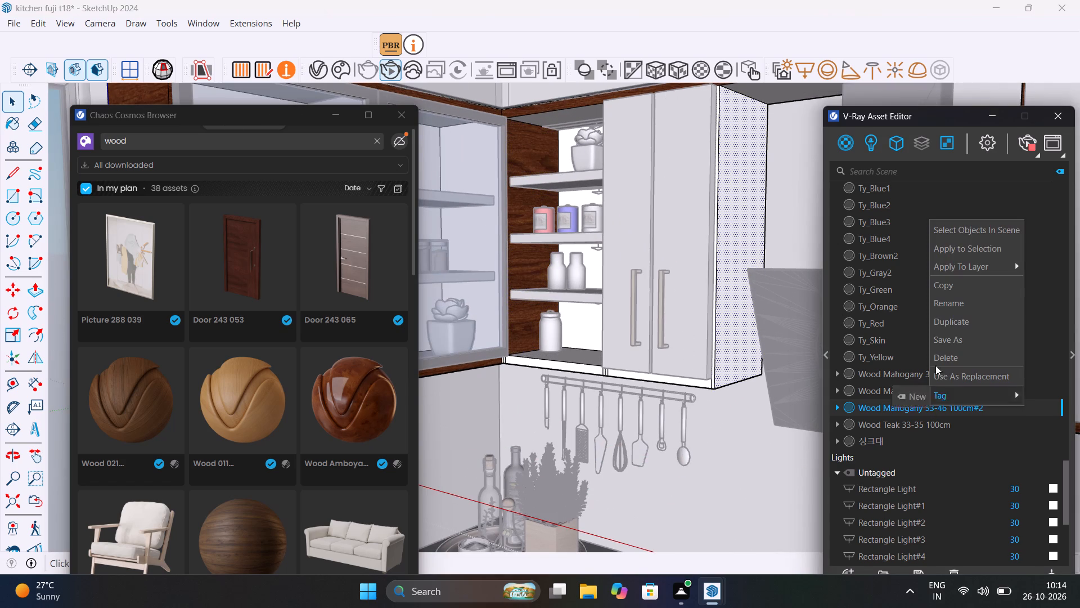
left_click(960, 242)
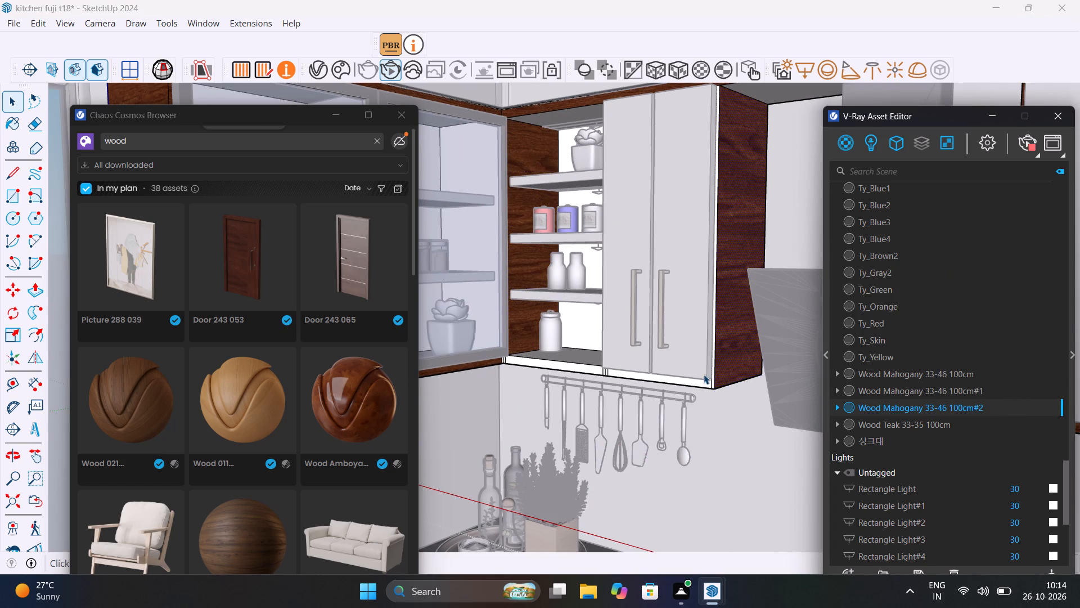
Apply Wood Mahogany 33-46 100cm#2 to the open-shelf wall cabinet's two bottom front edges and its hood-side panel's narrow front edge together.
scroll(695, 374, "up", 16)
left_click(721, 399)
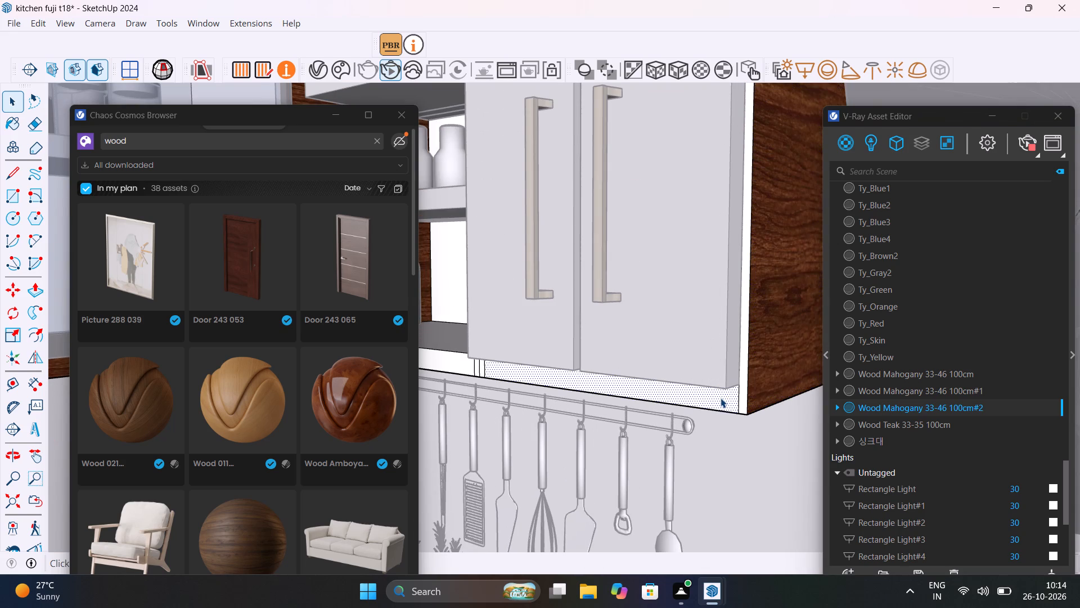
left_click(744, 348, "shift")
scroll(467, 371, "up", 17, "shift")
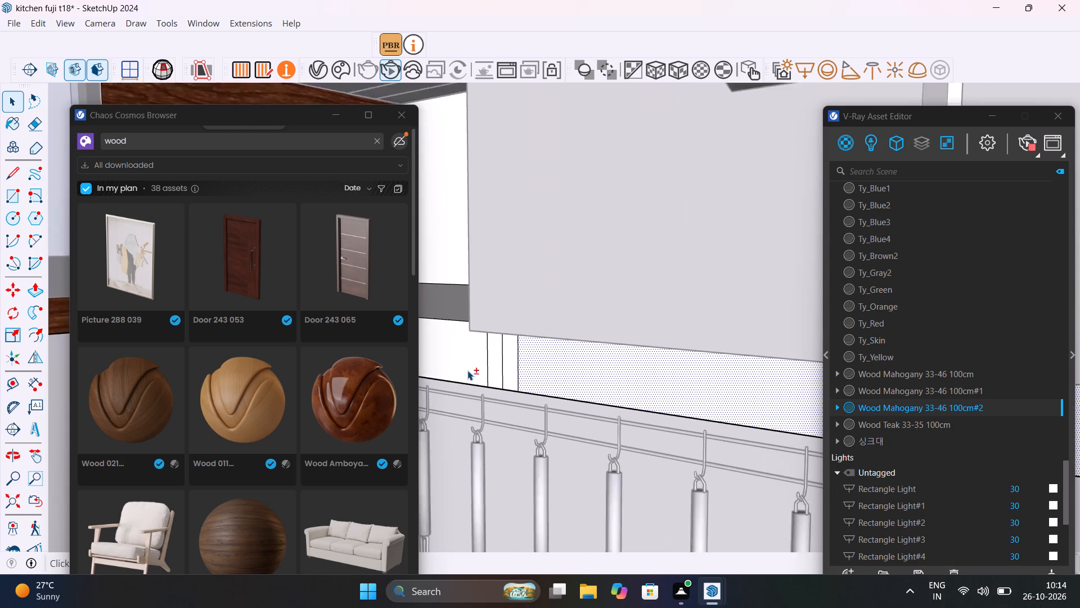
left_click(467, 371, "shift")
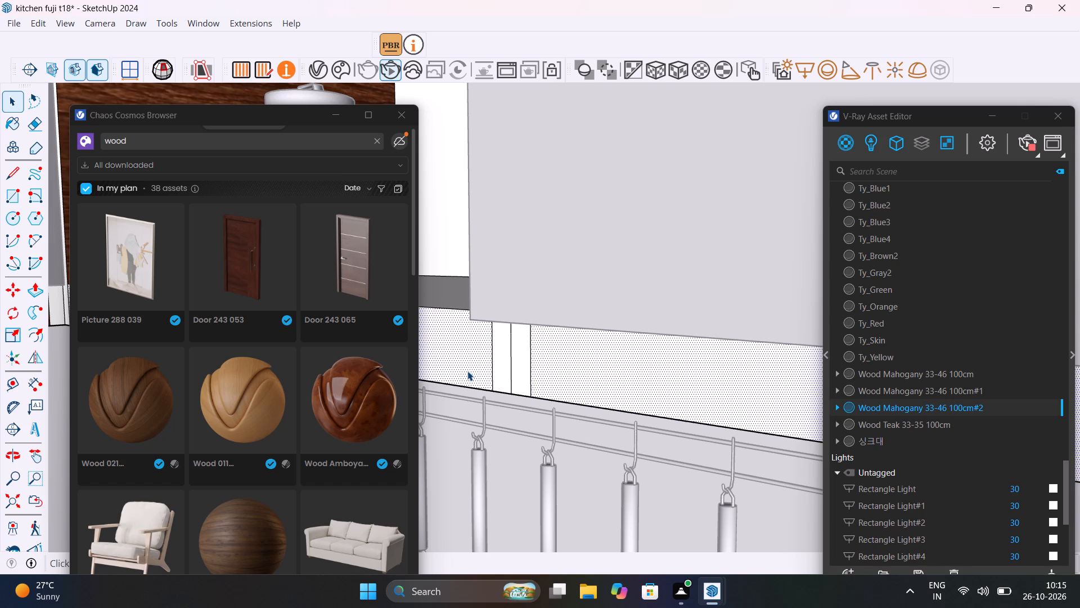
scroll(467, 371, "up", 1)
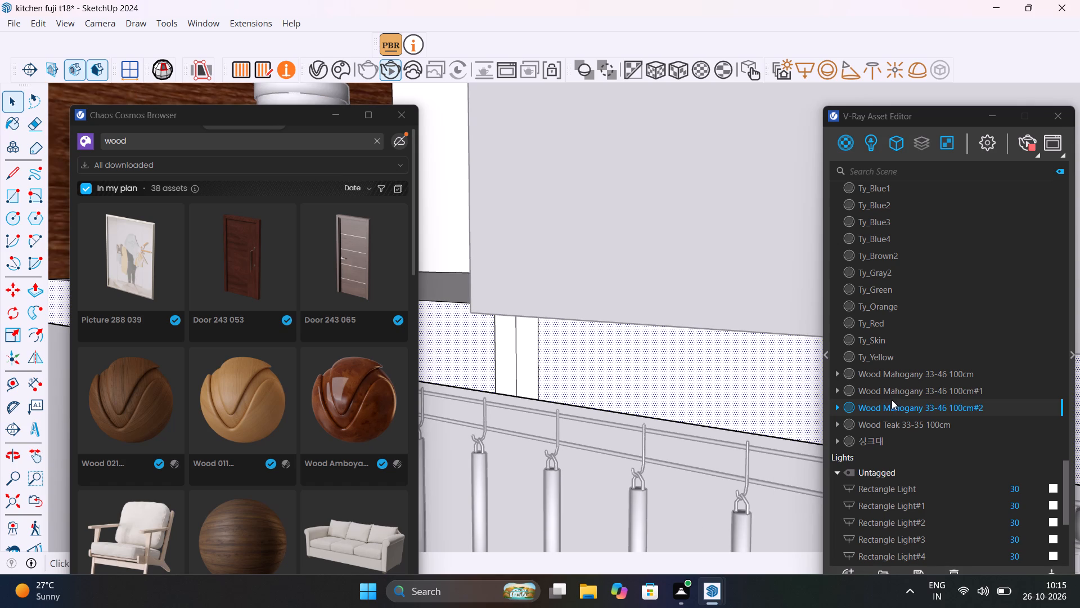
right_click(892, 401)
right_click(892, 401)
left_click(935, 242)
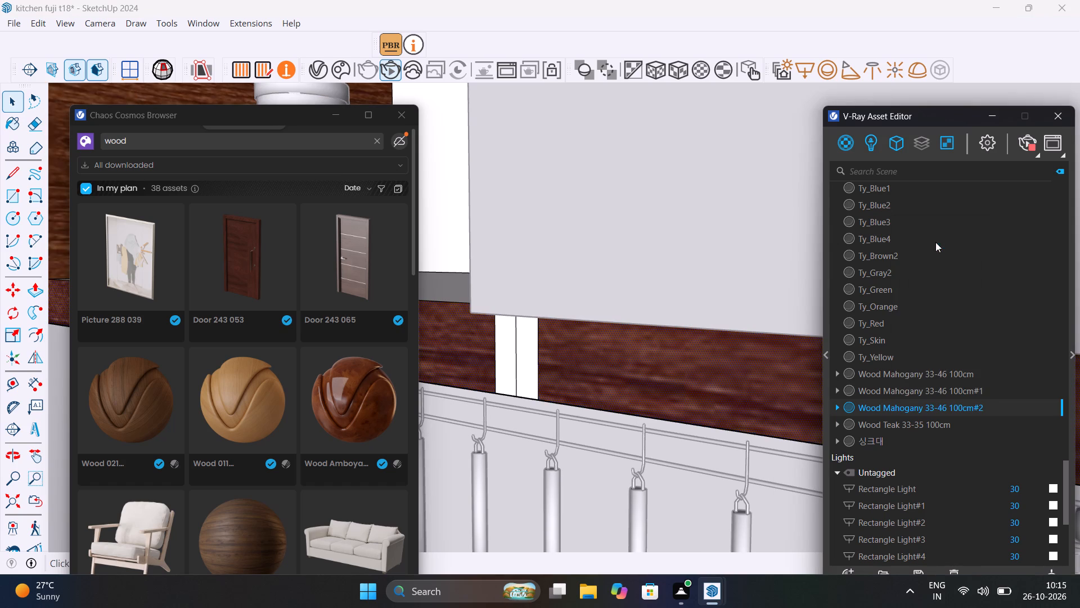
Delete the vertical line splitting the front edge of the divider between the open shelves and the doors in the wall cabinet.
scroll(516, 356, "up", 4)
middle_click_drag(511, 368, 726, 293)
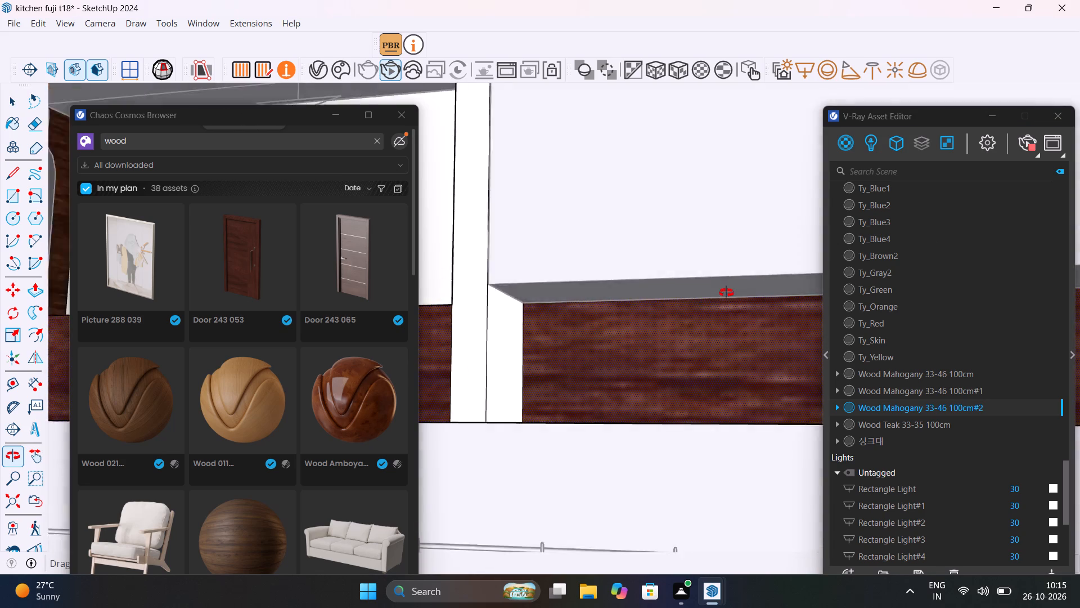
middle_click_drag(726, 293, 799, 341)
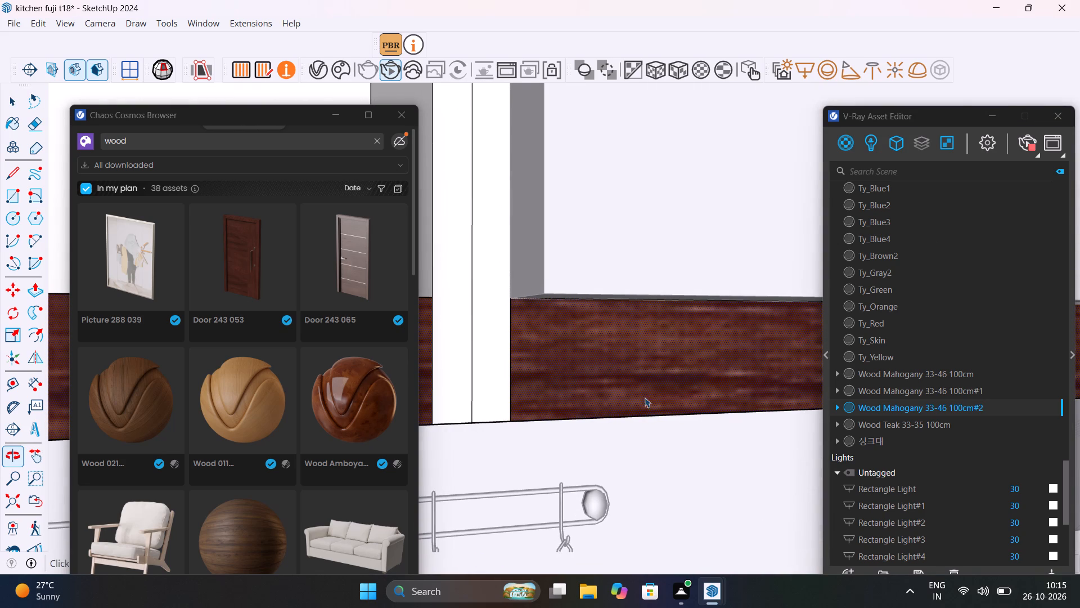
scroll(640, 404, "down", 14)
scroll(560, 391, "up", 4)
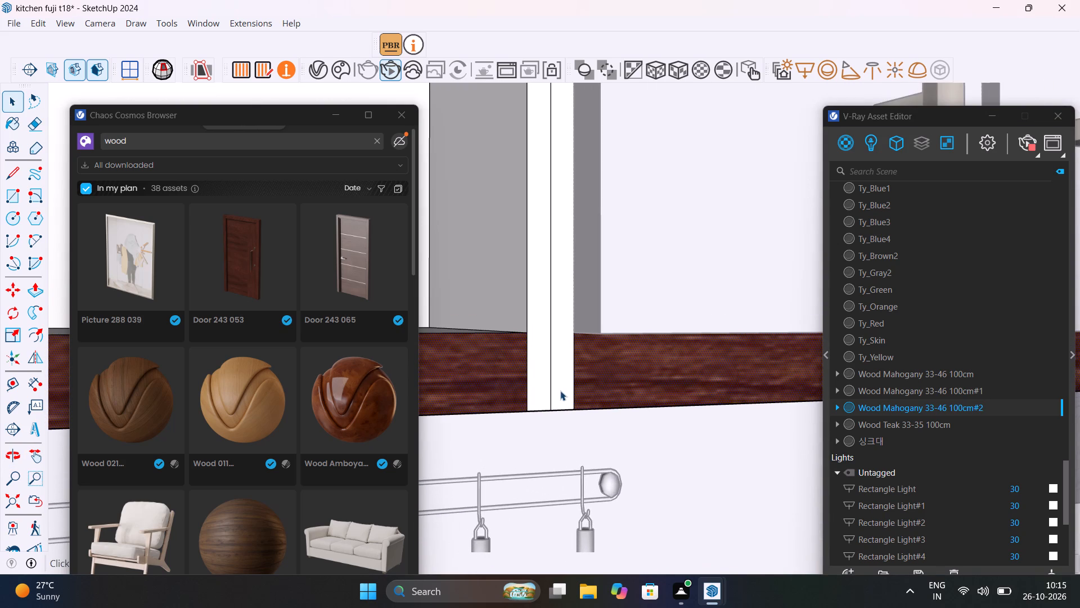
key("Escape")
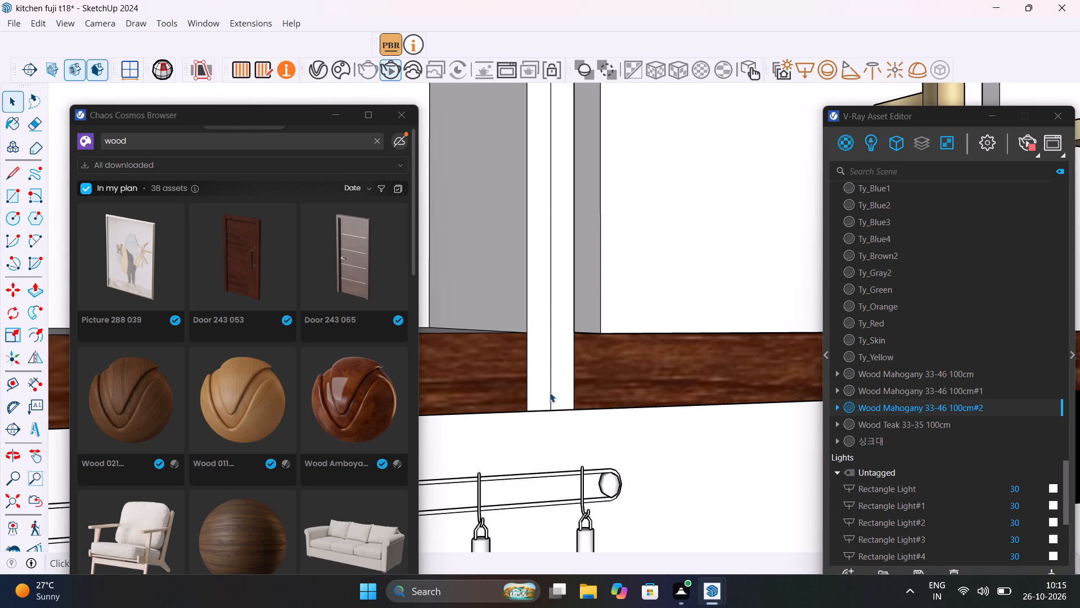
left_click(550, 392)
double_click(550, 393)
left_click(550, 394)
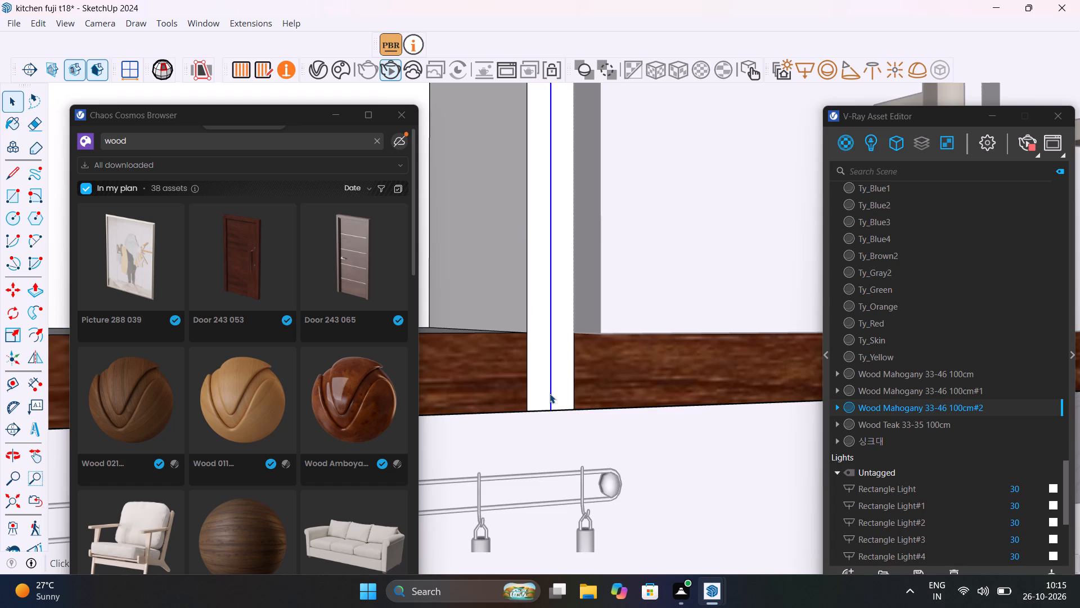
key("Delete")
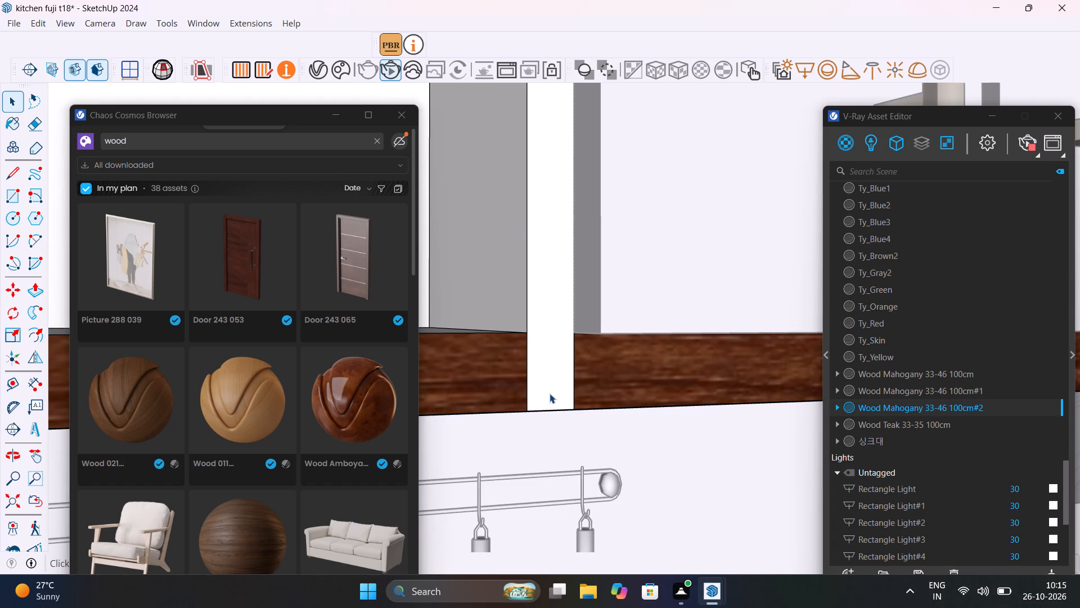
Apply Wood Mahogany 33-46 100cm#2 to the divider's merged front edge.
left_click(537, 368)
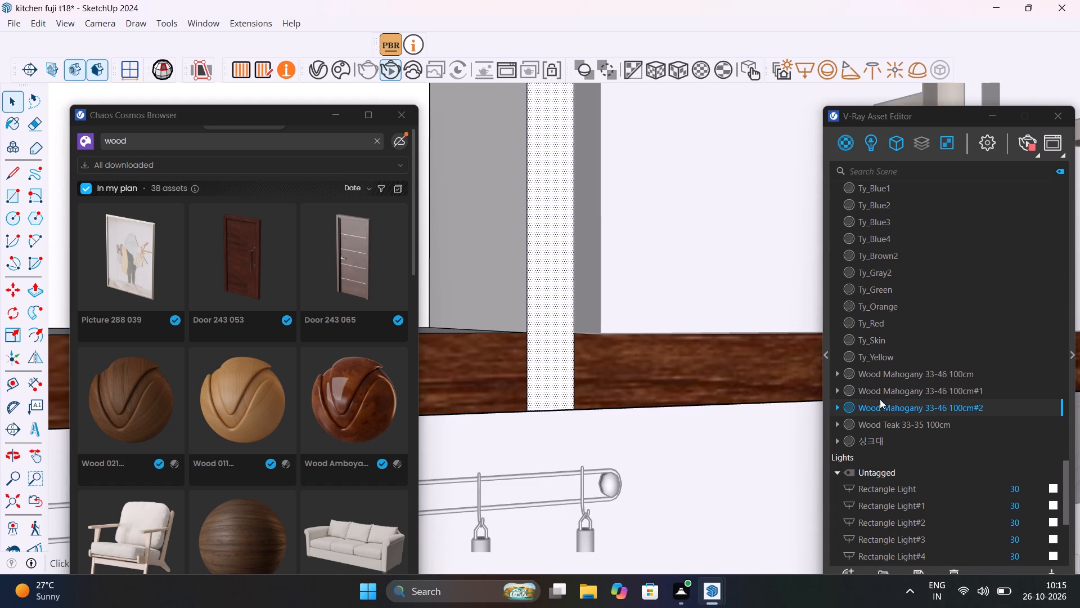
right_click(893, 408)
left_click(944, 258)
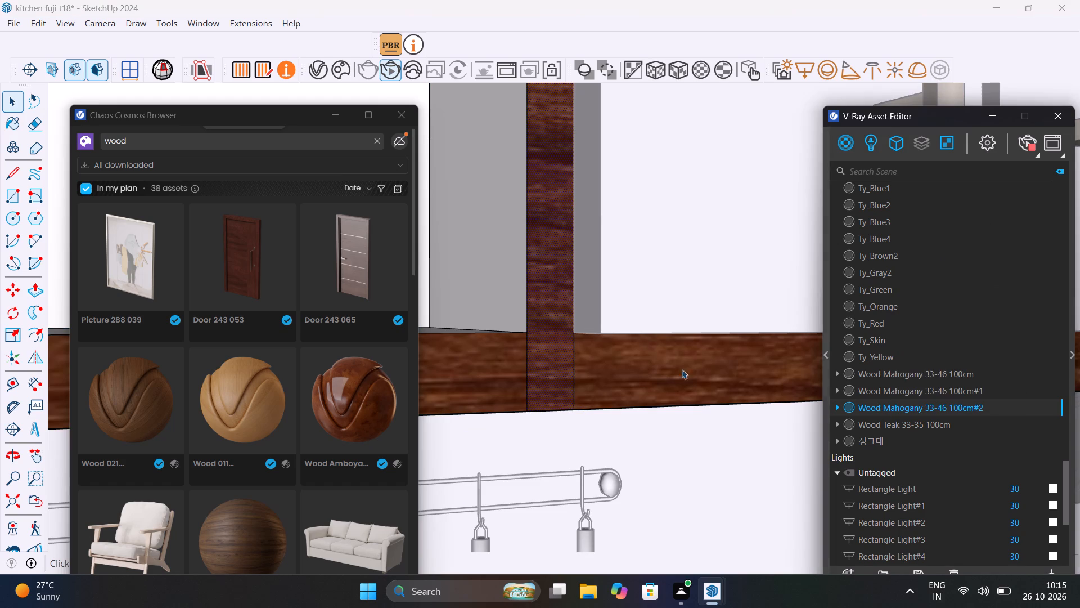
Delete the two short seam lines where the divider's front edge crosses the wall cabinet's bottom front edge.
scroll(650, 405, "down", 12)
scroll(588, 386, "up", 12)
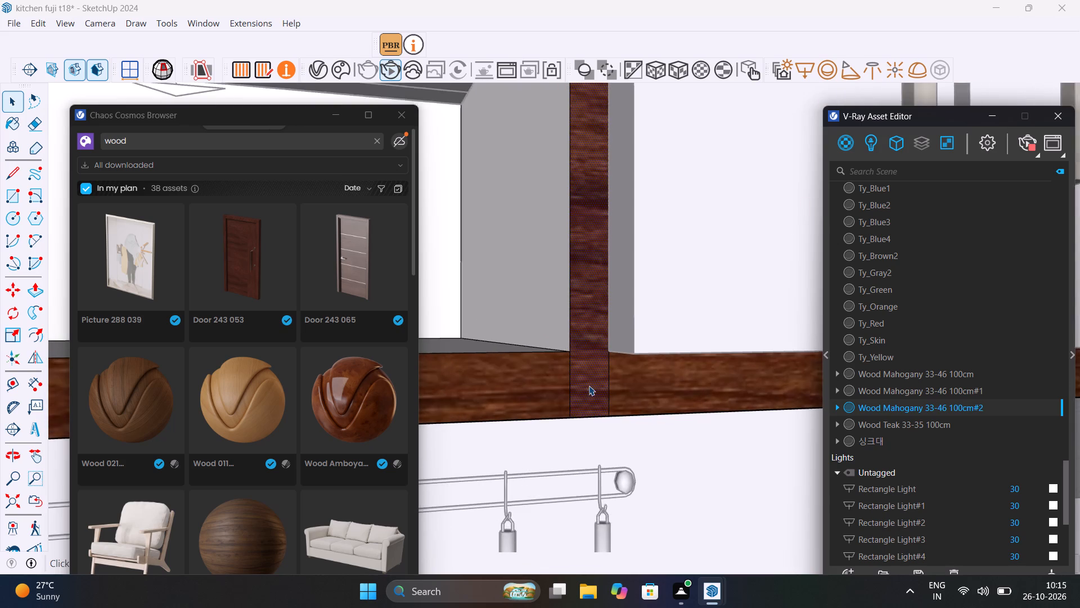
left_click(611, 401)
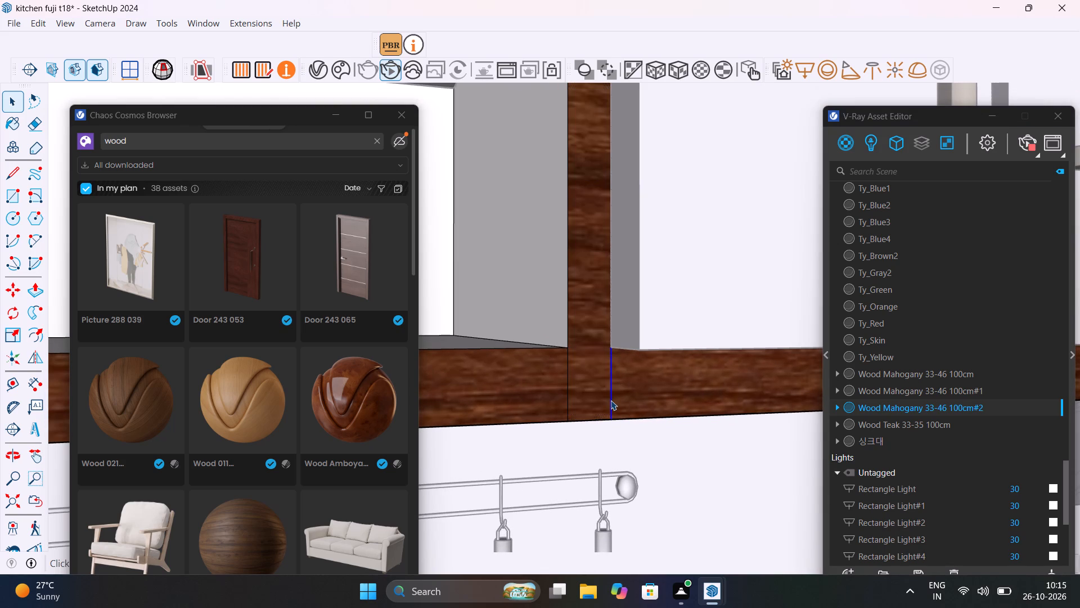
key("Delete")
left_click(569, 410)
key("Delete")
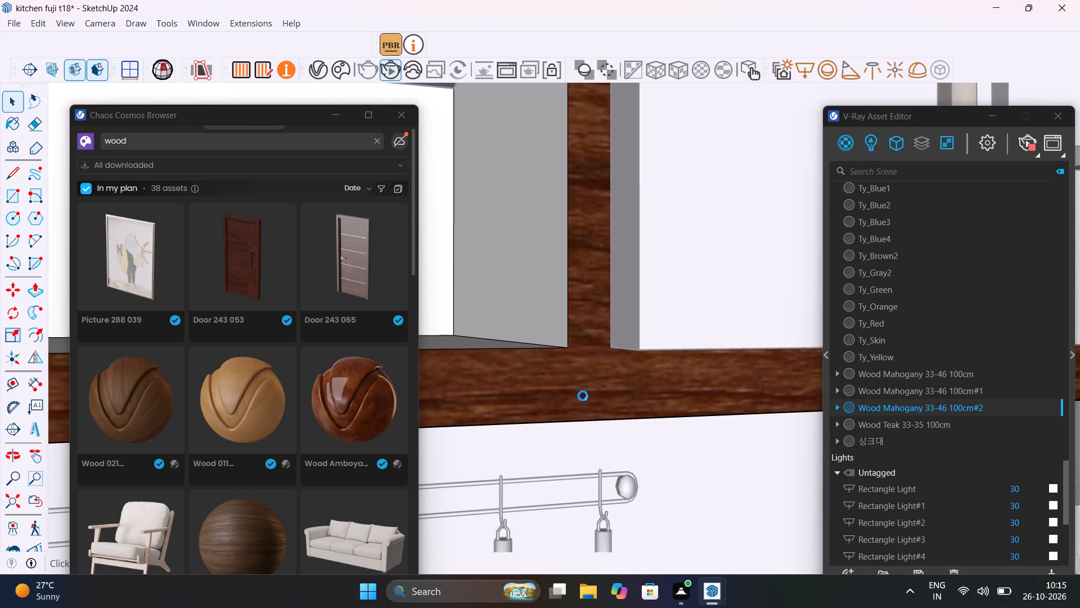
Apply Wood Mahogany 33-46 100cm#2 to the divider's side face that faces the open shelves.
scroll(579, 384, "down", 7)
middle_click_drag(555, 378, 663, 449)
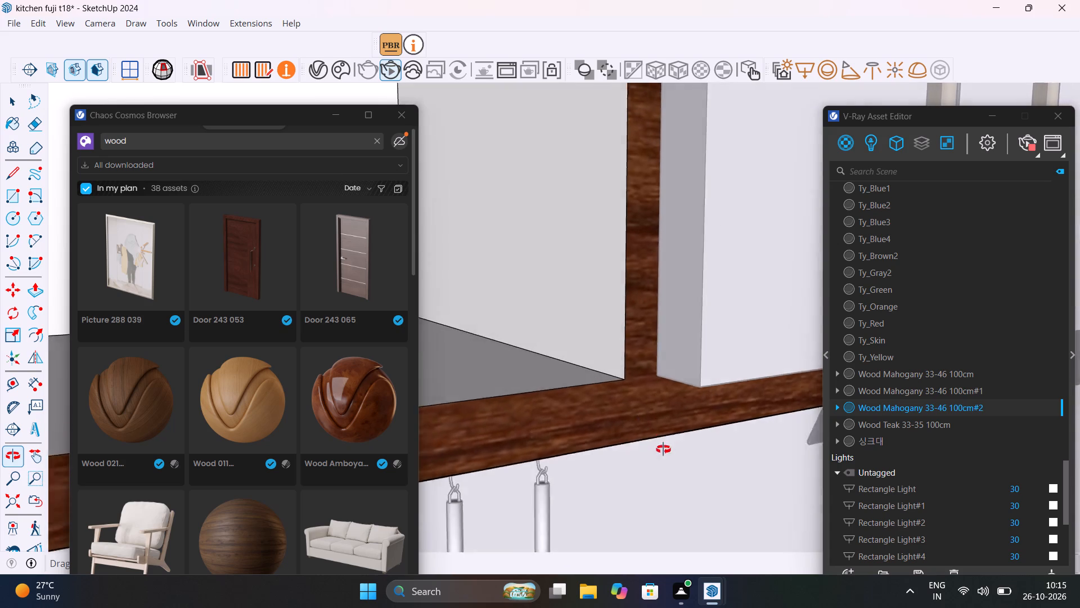
middle_click_drag(663, 449, 664, 450)
left_click(641, 316)
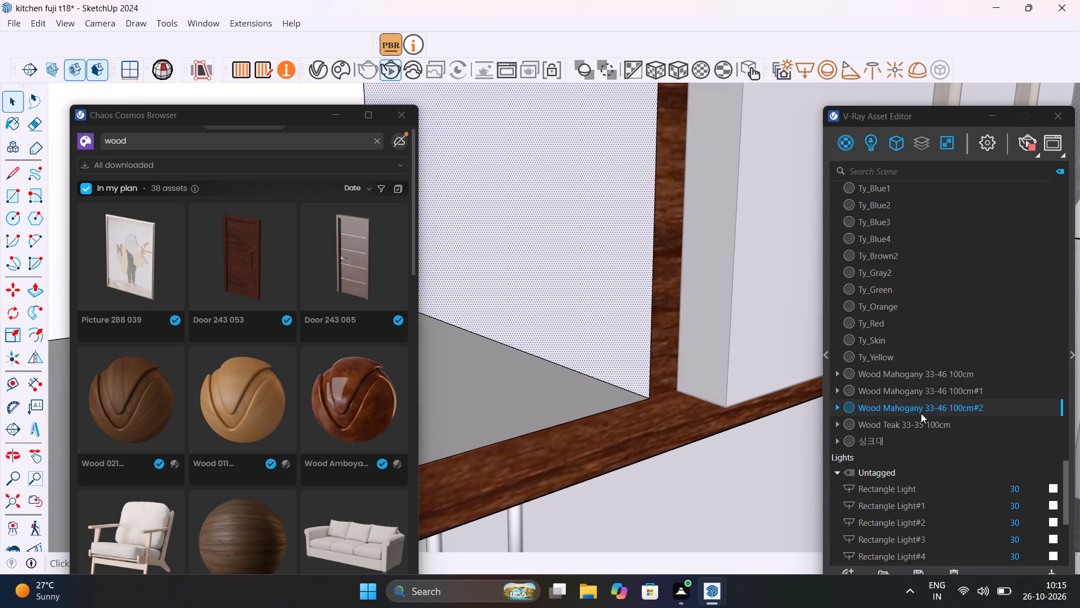
right_click(922, 410)
left_click(966, 254)
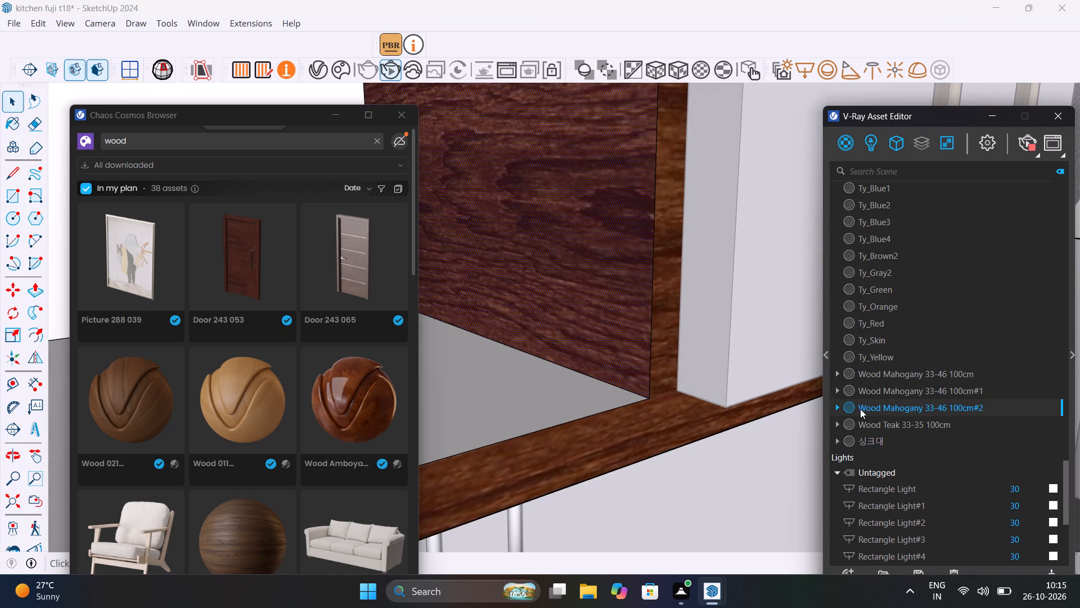
Apply Wood Mahogany 33-46 100cm#2 to the whole carcass of the tall open-shelf unit at the end of the range hood wall.
scroll(728, 359, "down", 13)
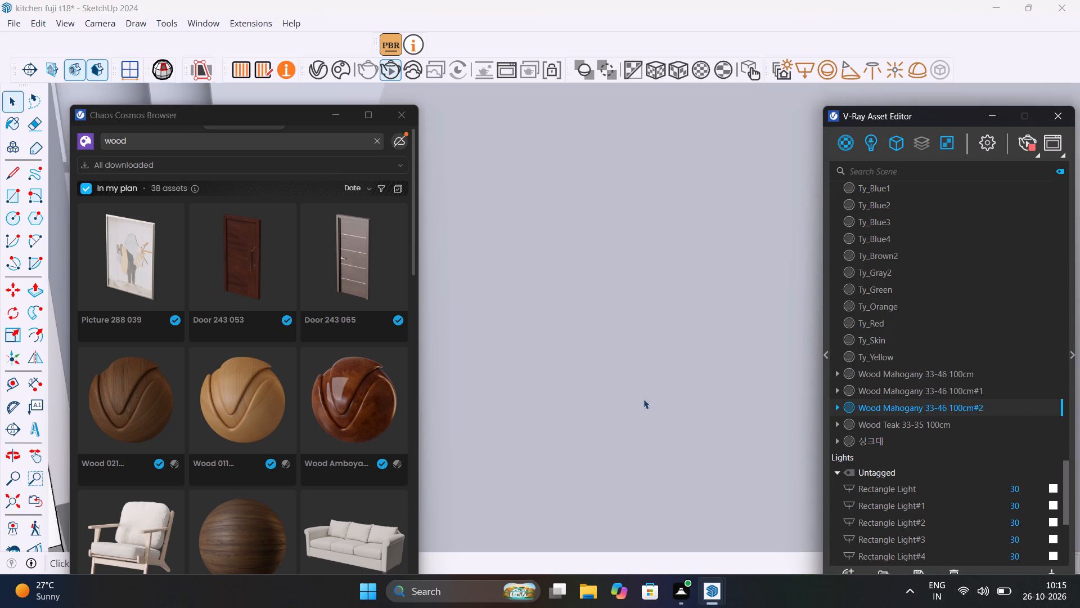
left_click(20, 506)
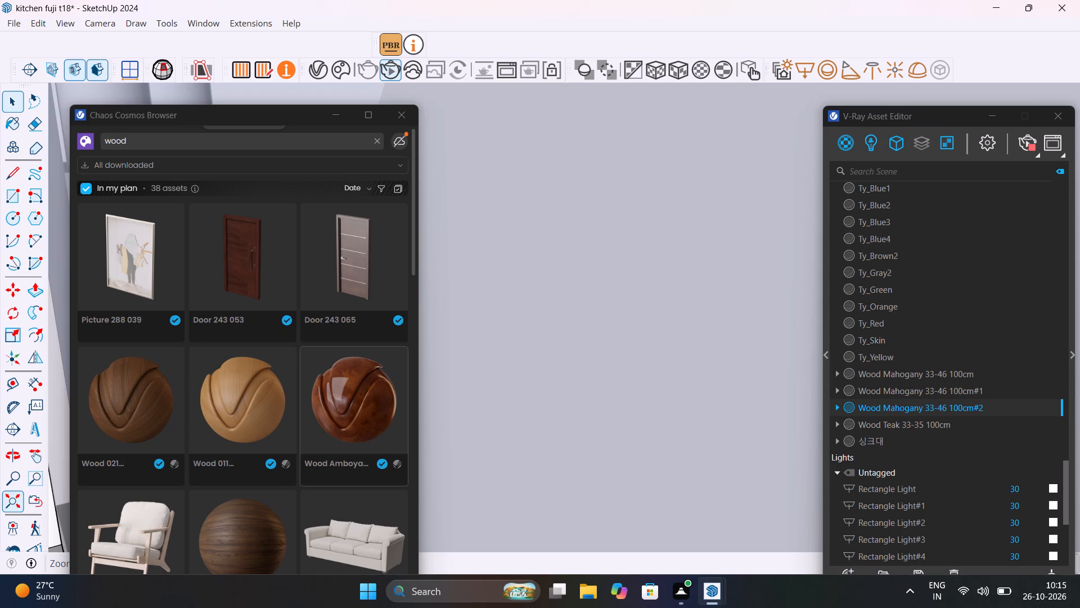
middle_click_drag(623, 402, 466, 397)
left_click(795, 356)
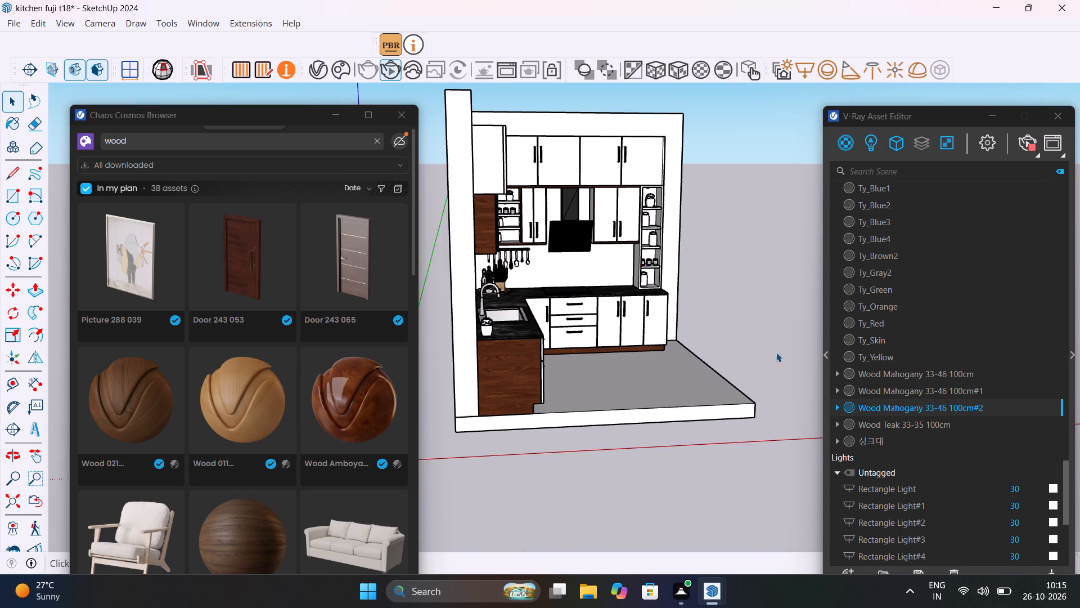
middle_click_drag(637, 295, 479, 305)
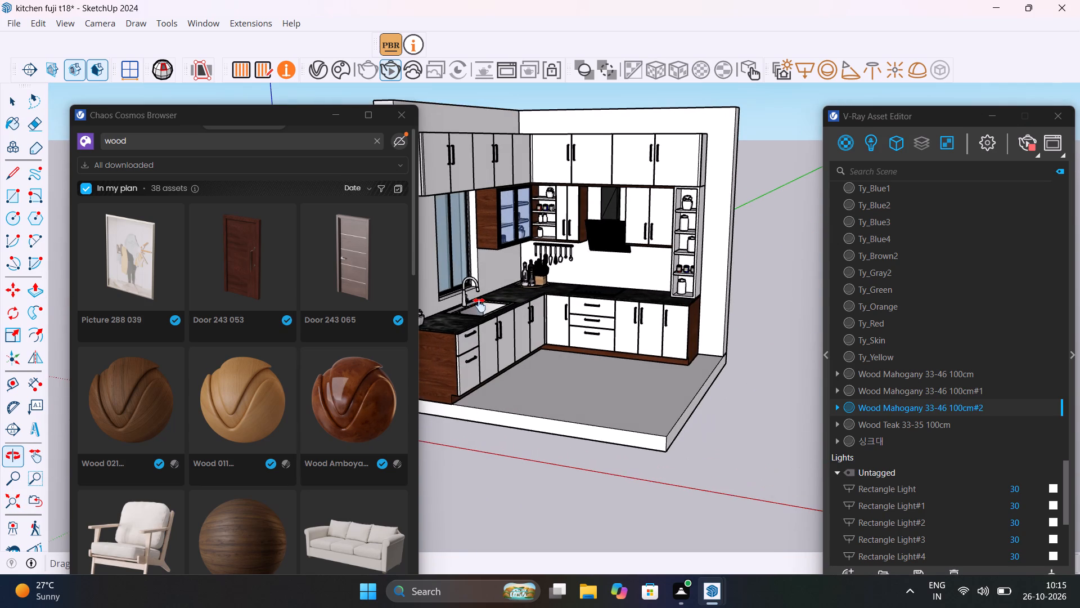
middle_click_drag(479, 305, 430, 427)
scroll(436, 430, "up", 1)
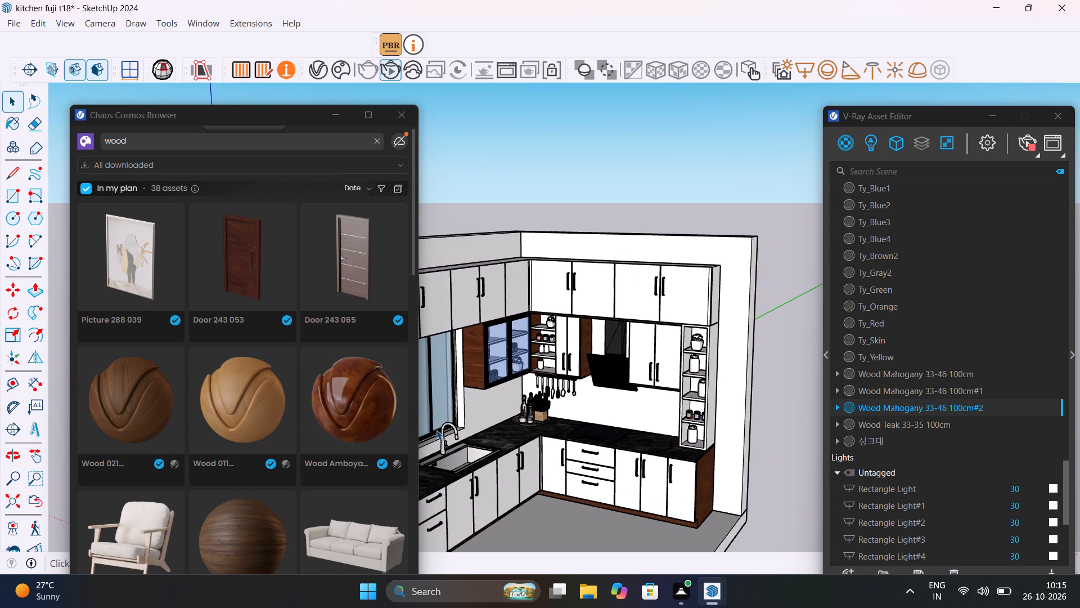
scroll(708, 366, "up", 10)
left_click(717, 378)
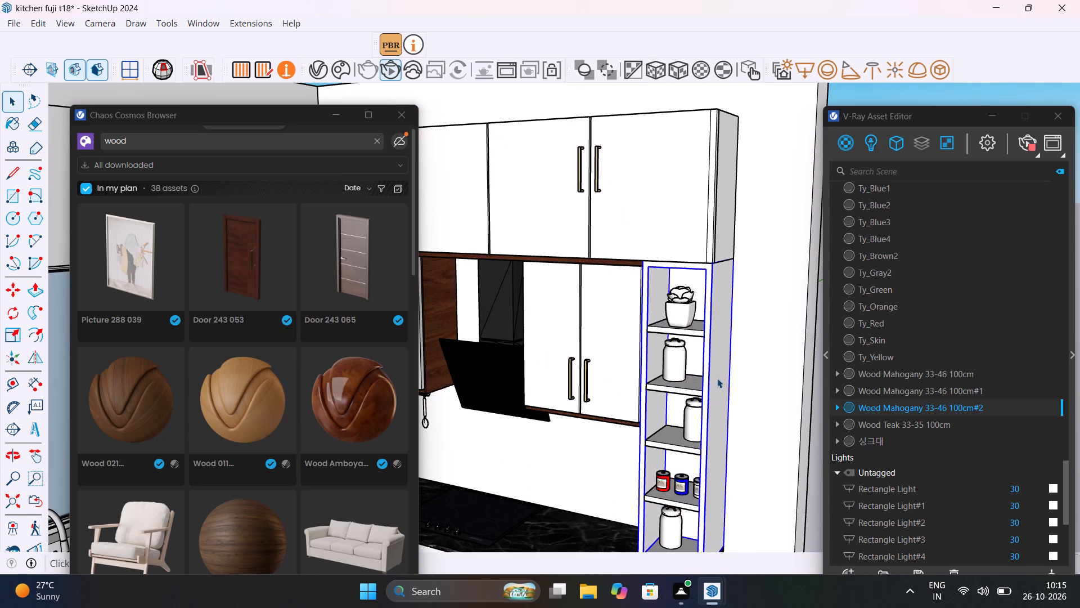
right_click(940, 413)
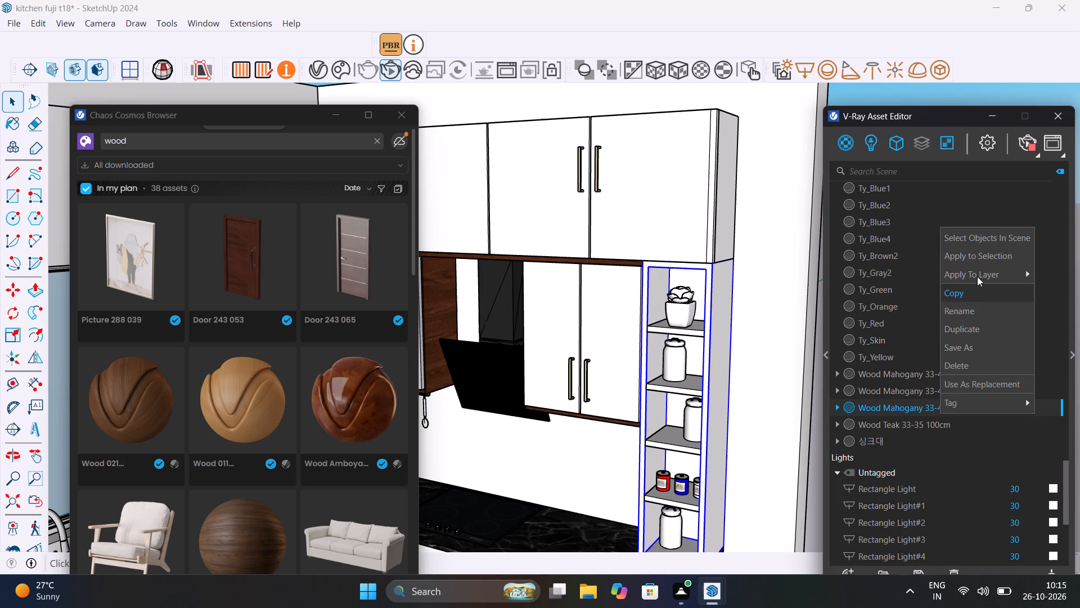
left_click(981, 258)
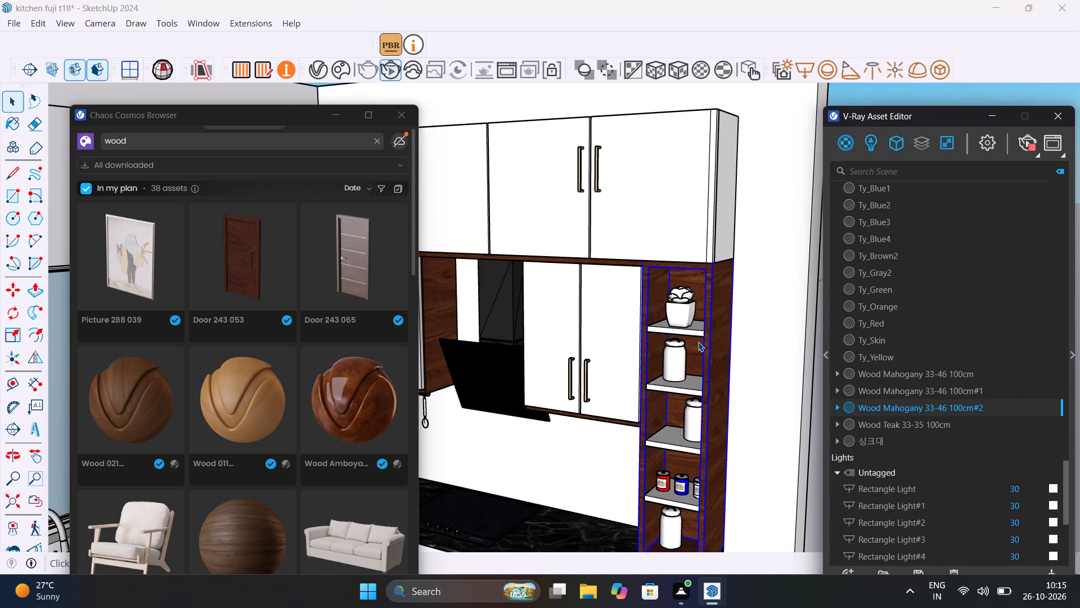
Apply Wood Mahogany 33-46 100cm#2 to the top shelf of the tall open-shelf unit, under the potted plant.
scroll(698, 342, "up", 8)
left_click(696, 329)
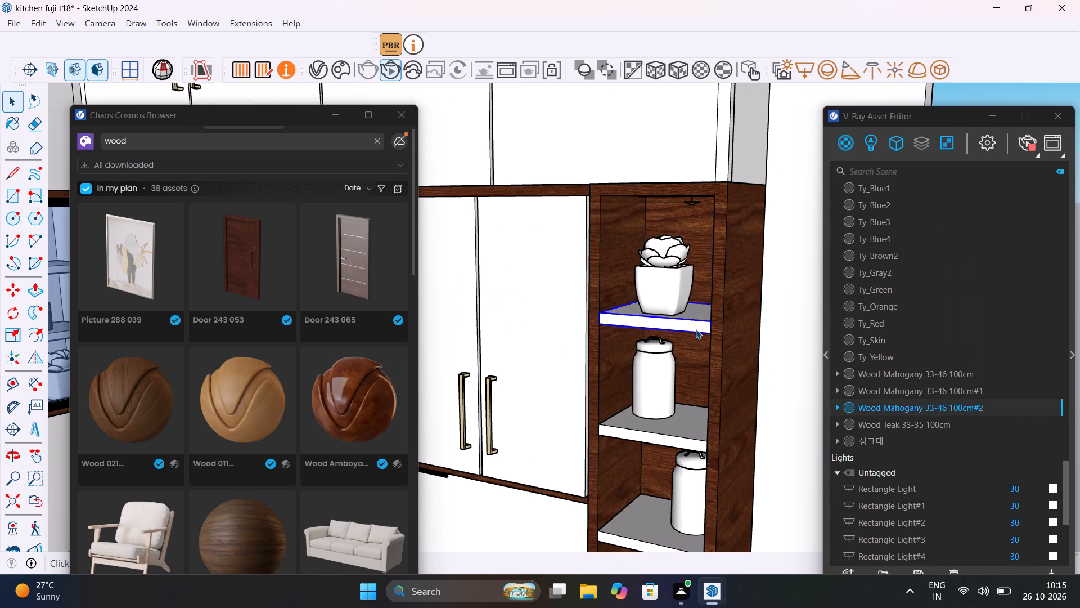
right_click(908, 411)
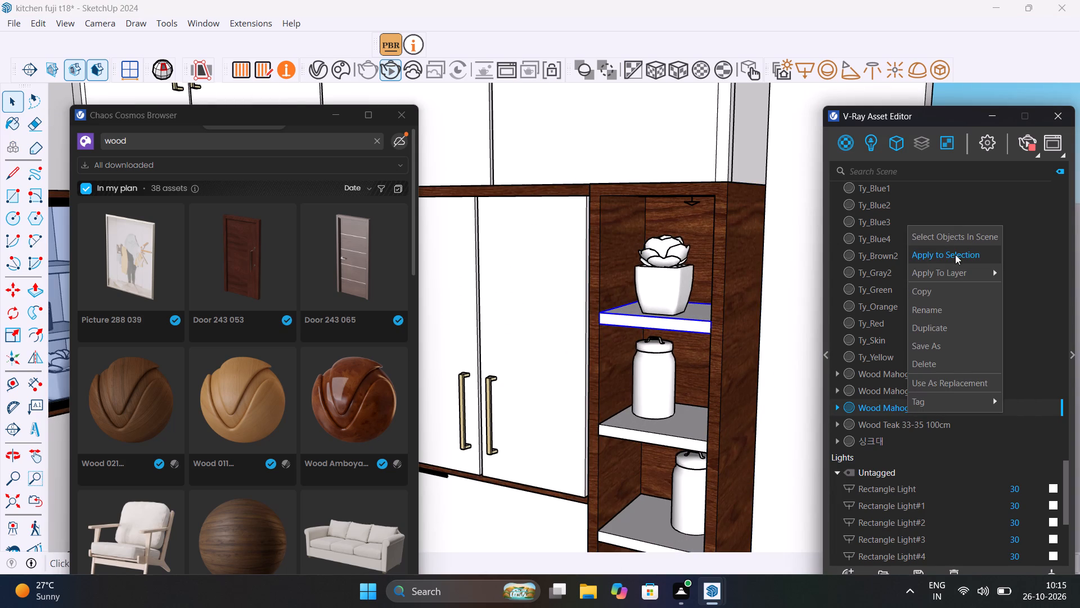
left_click(956, 255)
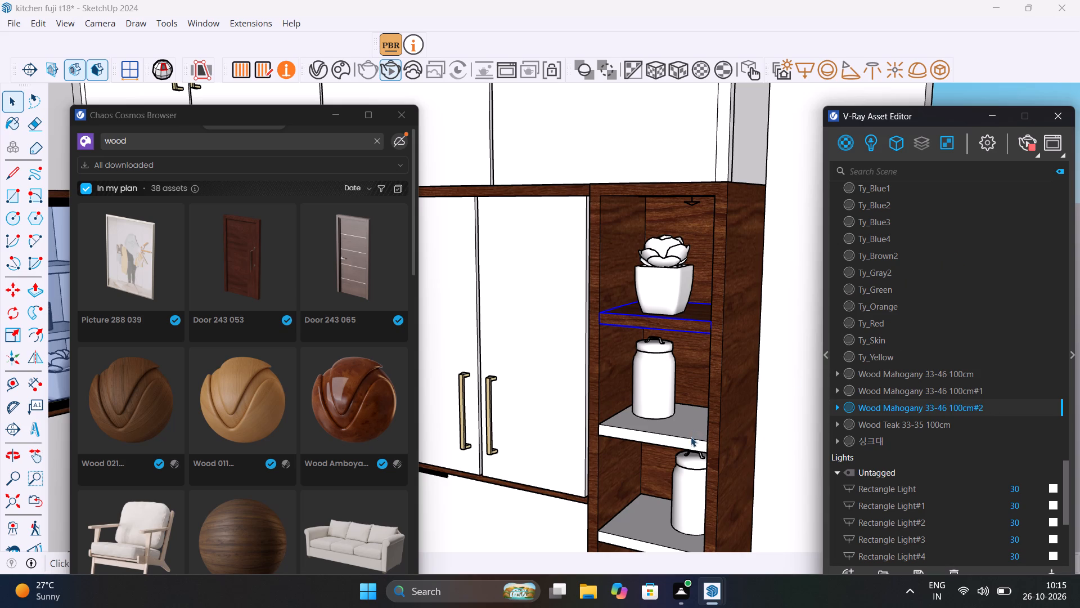
Open the tall unit's second shelf for editing, apply Wood Mahogany 33-46 100cm#2 to all its faces, and exit the edit.
triple_click(691, 443)
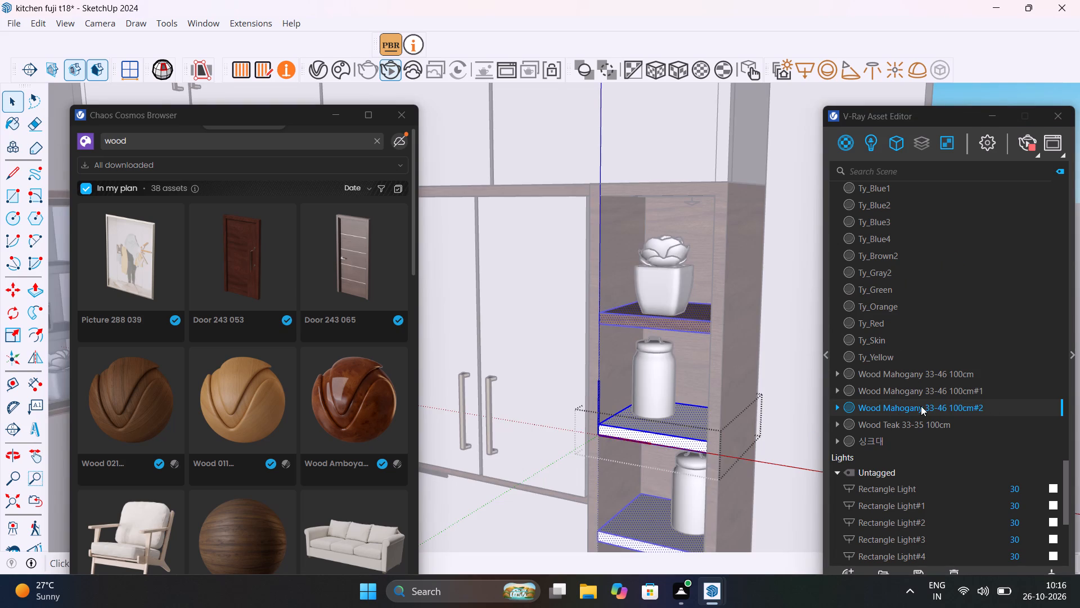
right_click(921, 406)
left_click(971, 251)
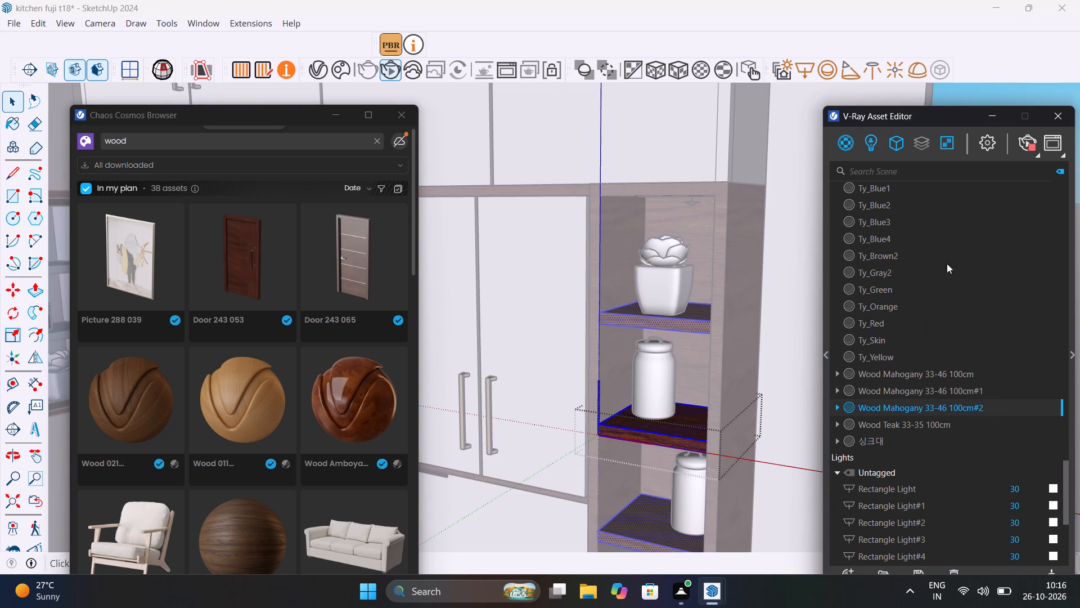
scroll(750, 410, "down", 20)
scroll(750, 410, "down", 10)
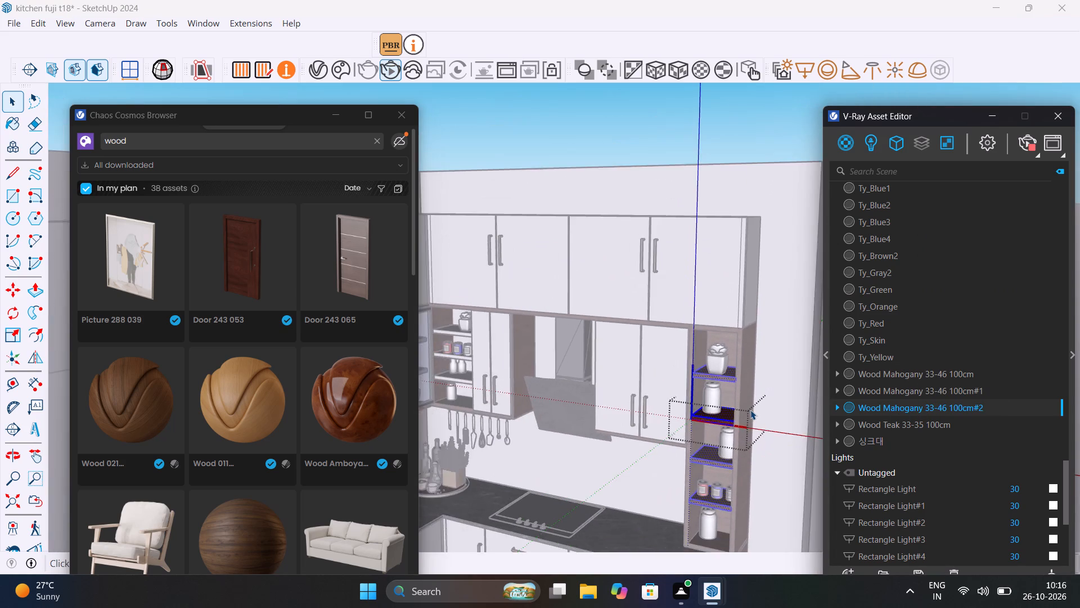
scroll(750, 410, "down", 10)
left_click(787, 226)
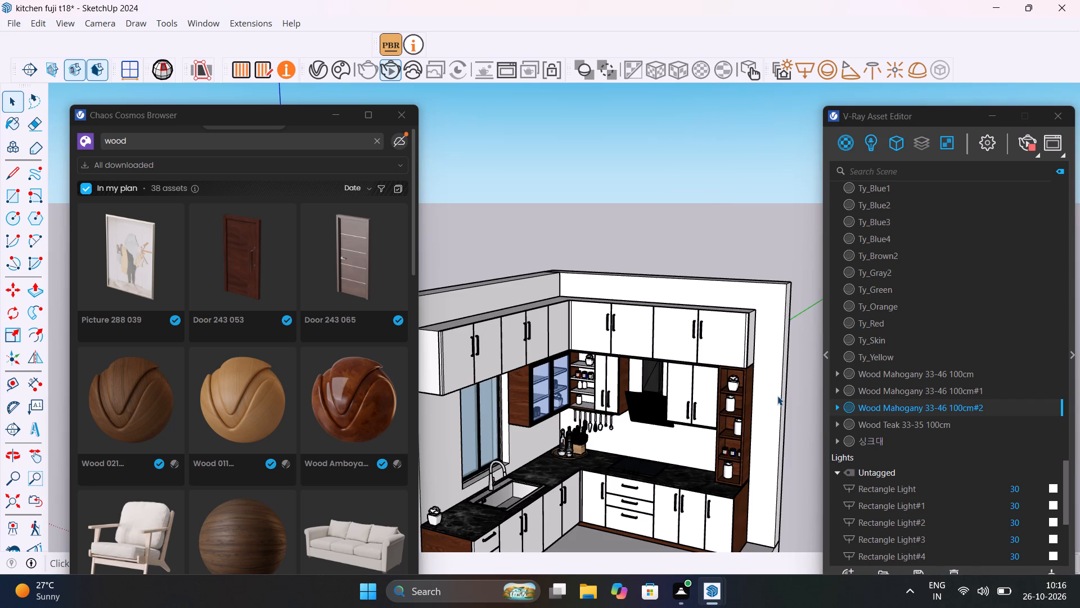
Open the range hood wall's lower cabinet carcass for editing and apply Wood Mahogany 33-46 100cm#2 to the double-door cabinet's side facing the hood.
middle_click_drag(774, 471, 672, 385)
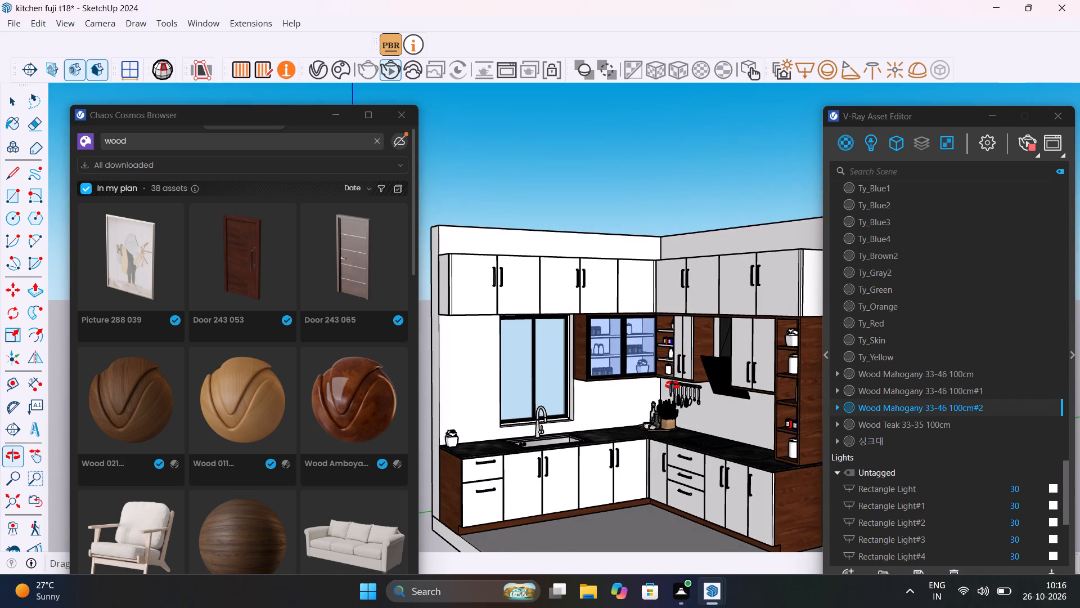
middle_click_drag(672, 385, 723, 380)
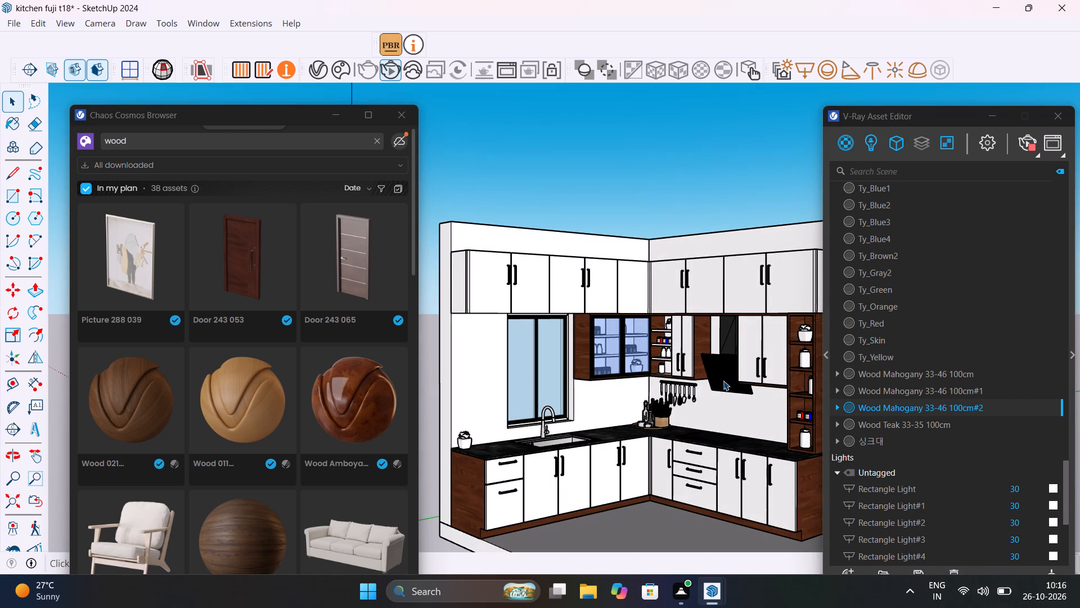
scroll(723, 381, "up", 7)
middle_click_drag(743, 390, 688, 432)
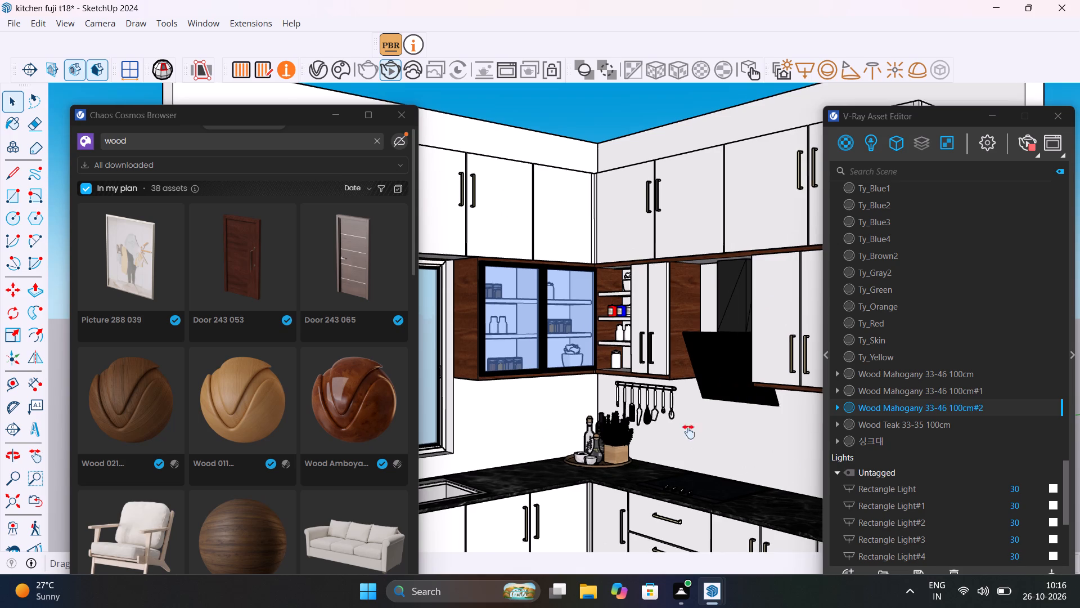
middle_click_drag(688, 432, 926, 457)
scroll(640, 370, "up", 7)
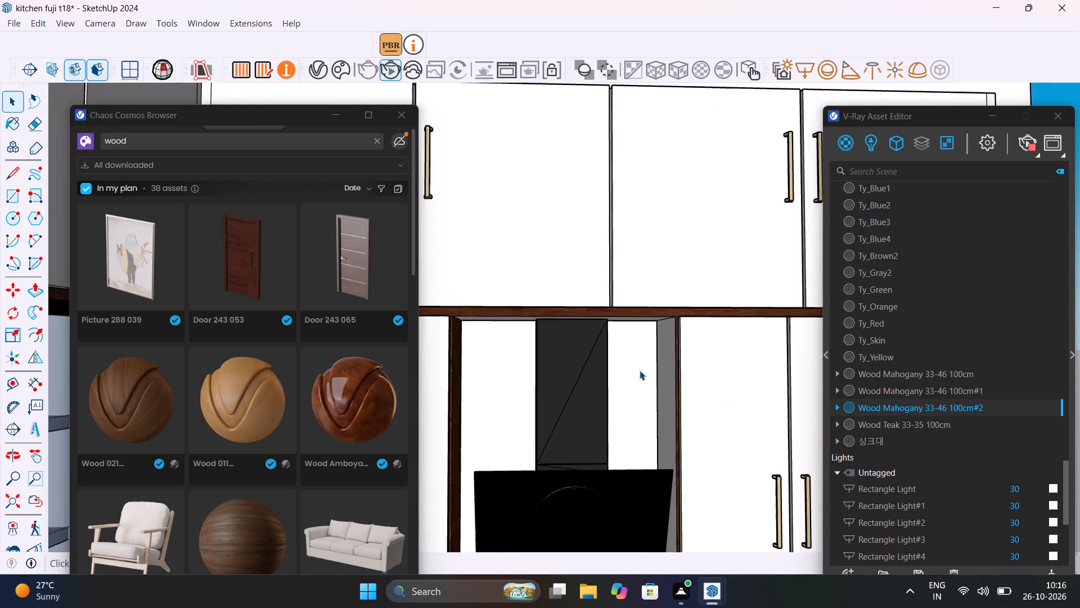
scroll(640, 370, "up", 6)
left_click(679, 377)
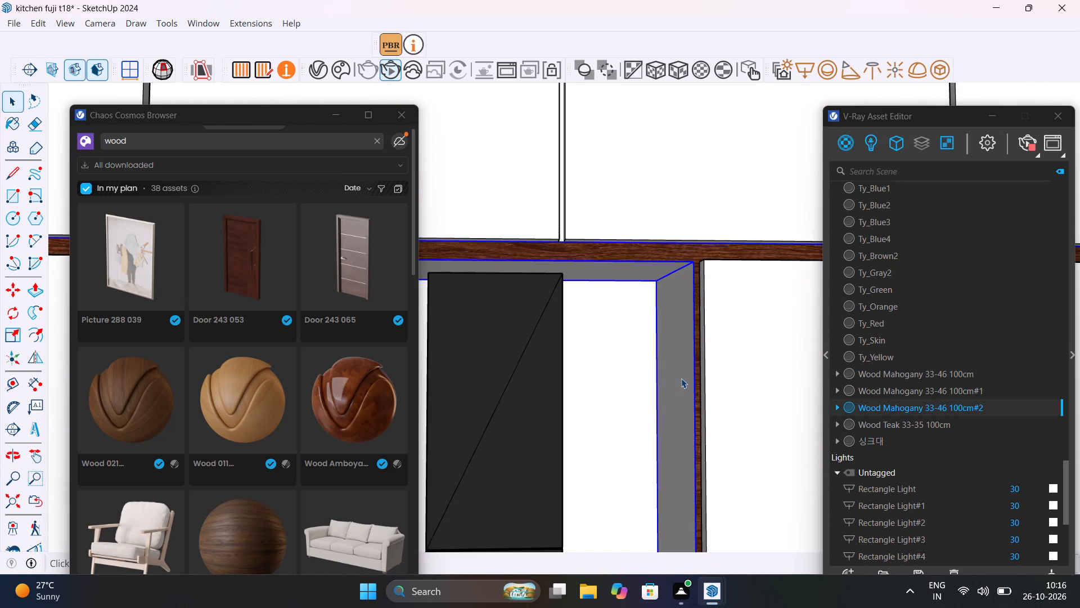
double_click(681, 378)
left_click(681, 377)
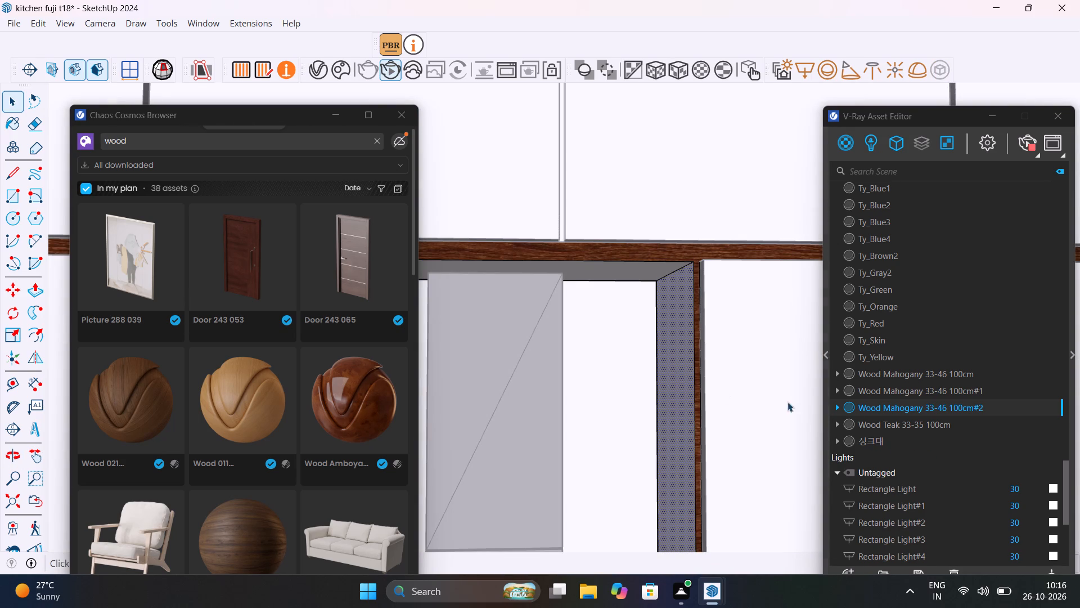
right_click(927, 410)
left_click(978, 254)
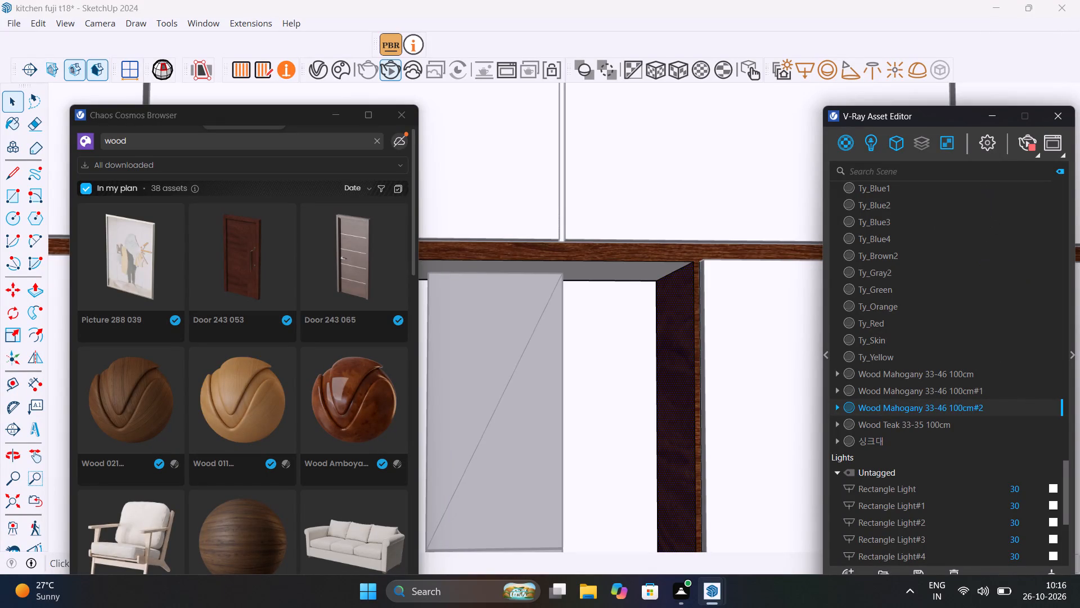
Apply Wood Mahogany 33-46 100cm#2 to the carcass underside above the range hood chimney and exit the edit.
middle_click_drag(653, 309, 807, 371)
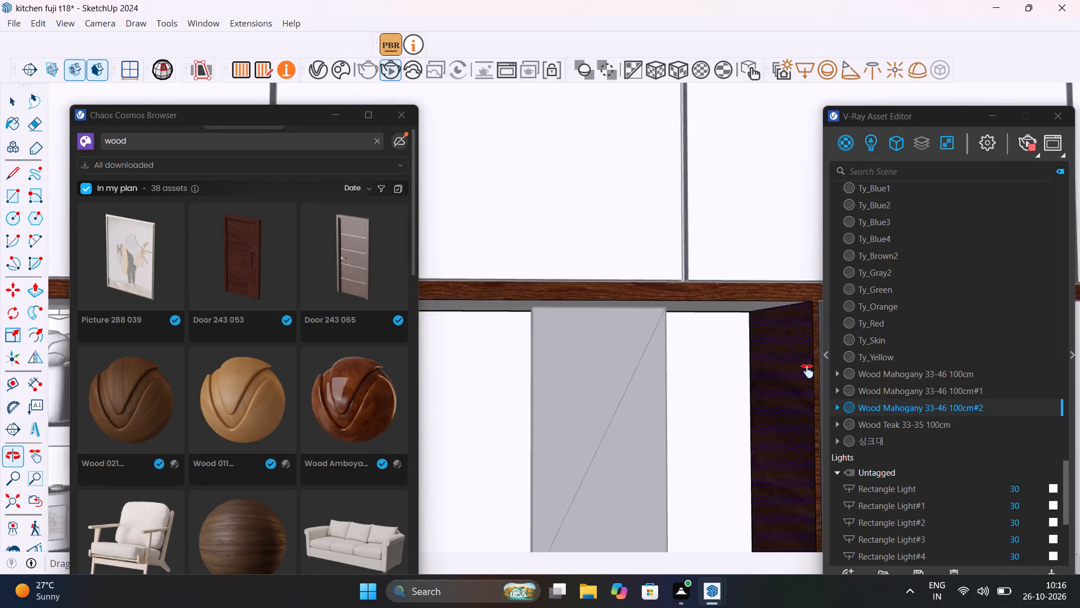
middle_click_drag(807, 371, 807, 372)
middle_click_drag(766, 363, 730, 240)
left_click(679, 321)
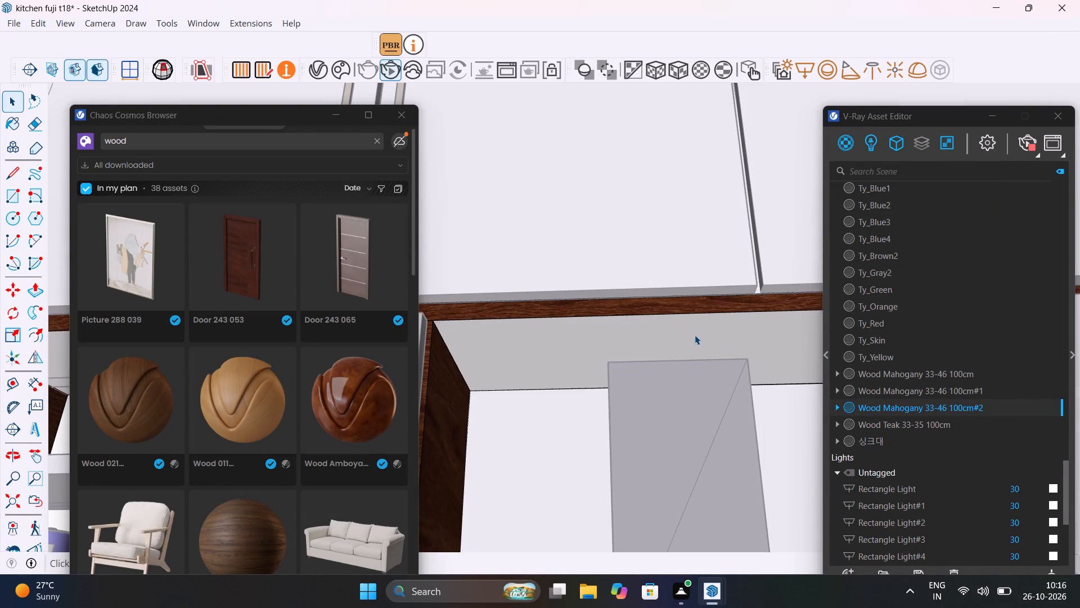
right_click(925, 409)
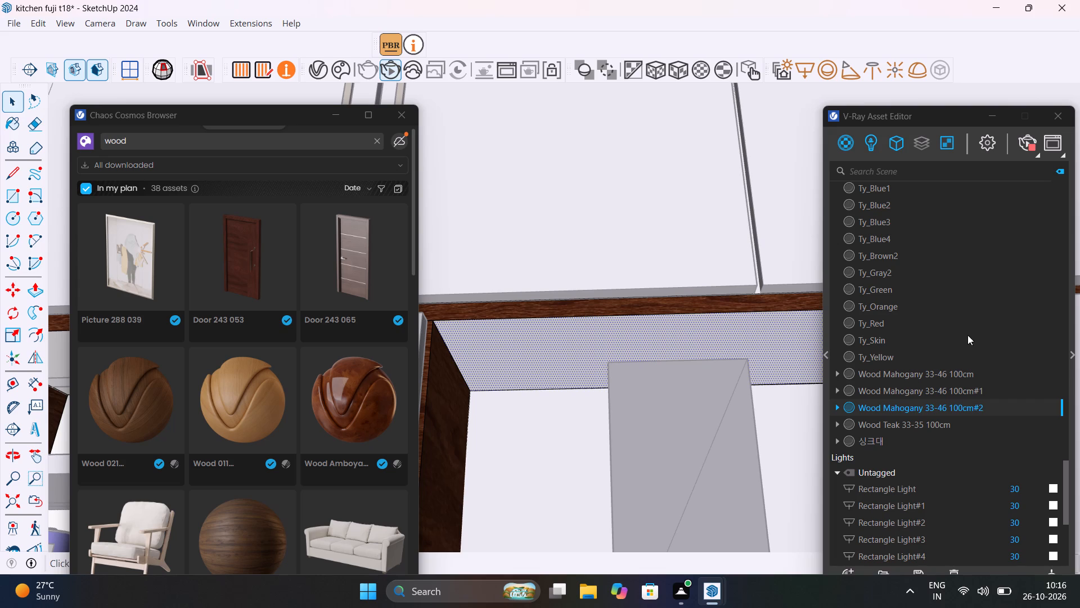
right_click(1009, 409)
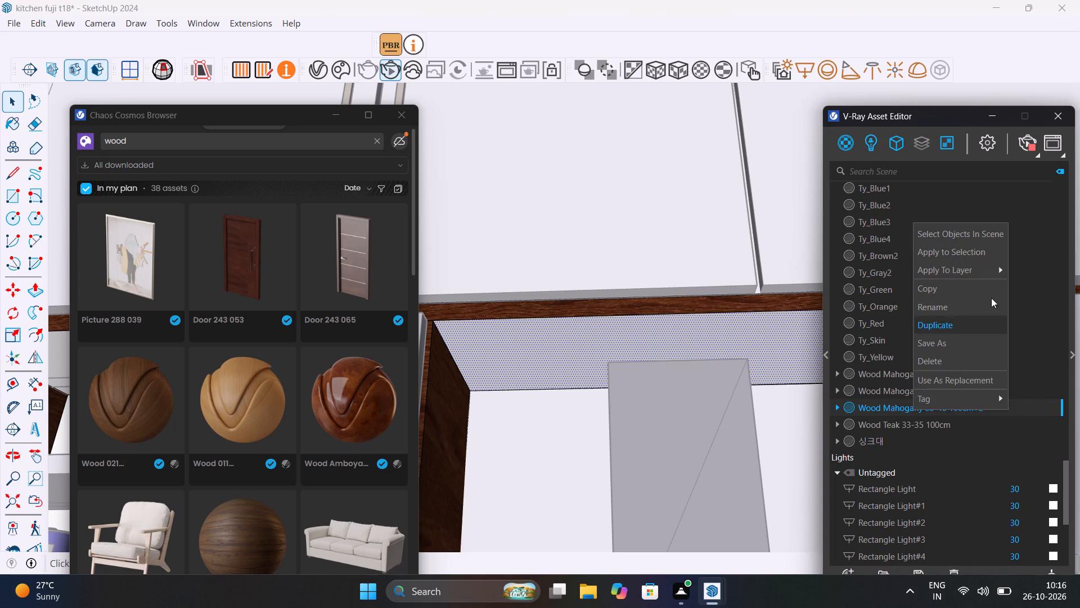
left_click(986, 249)
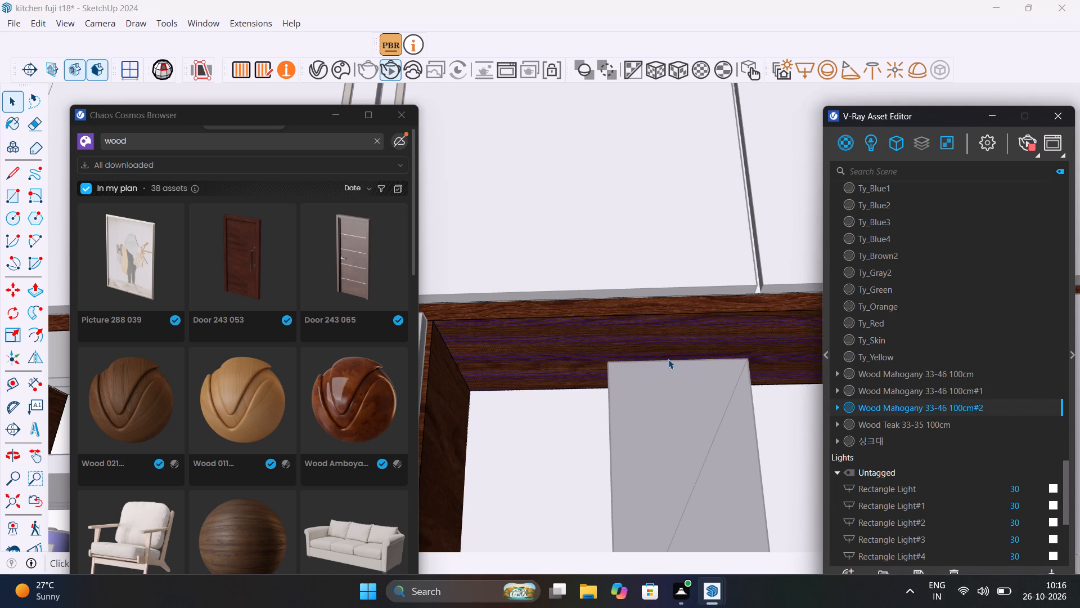
scroll(668, 359, "down", 18)
scroll(668, 359, "down", 6)
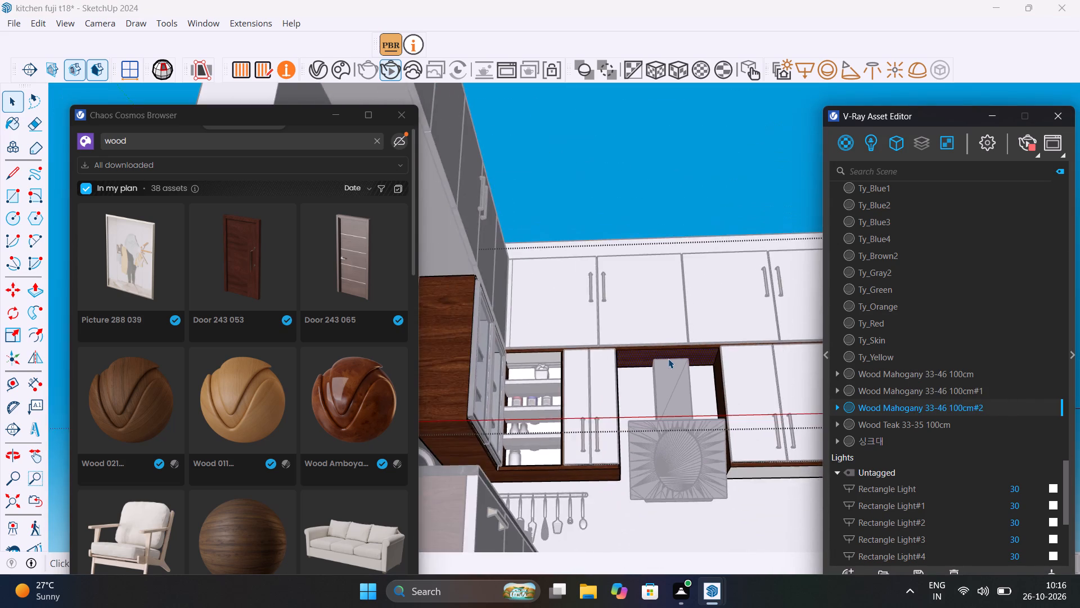
scroll(668, 359, "down", 9)
middle_click_drag(708, 382, 562, 527)
left_click(742, 182)
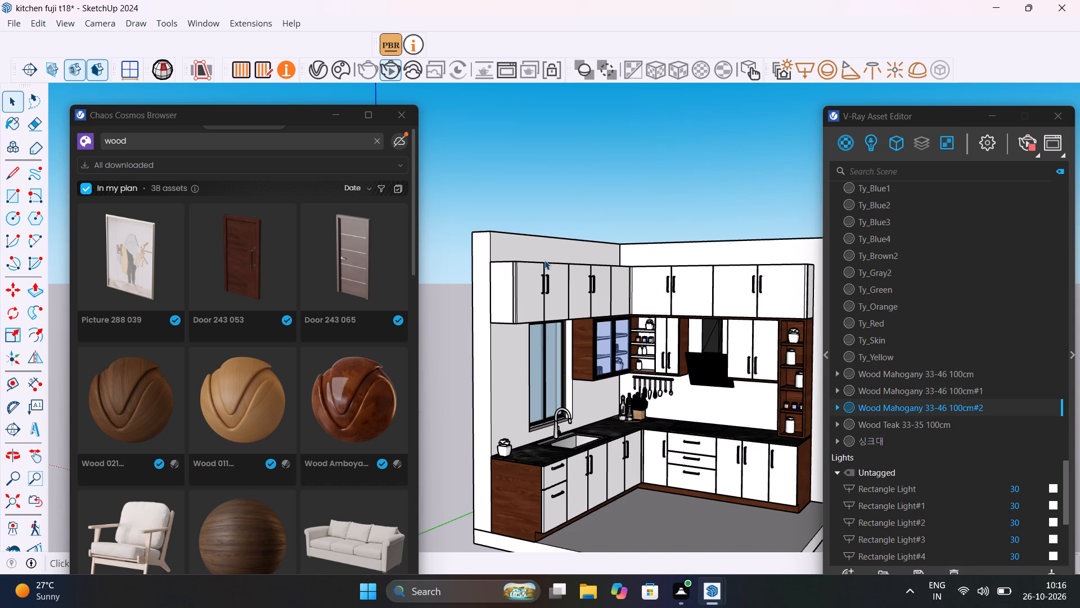
Open the uppermost wall cabinets' carcass for editing, apply Wood Mahogany 33-46 100cm#2 to all its faces, and exit the edit.
scroll(596, 334, "up", 8)
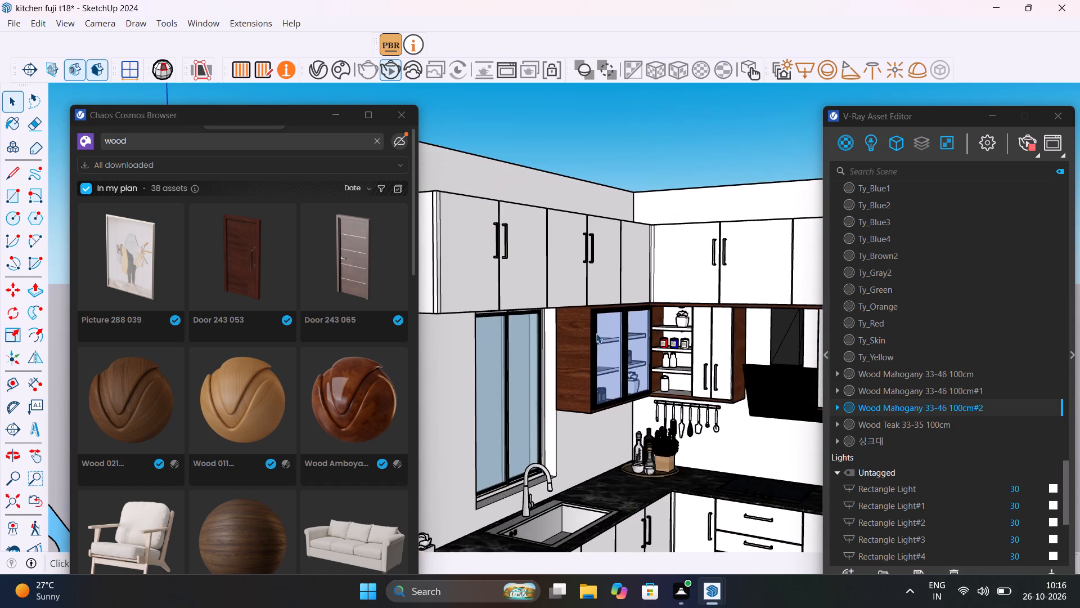
middle_click_drag(596, 334, 699, 271)
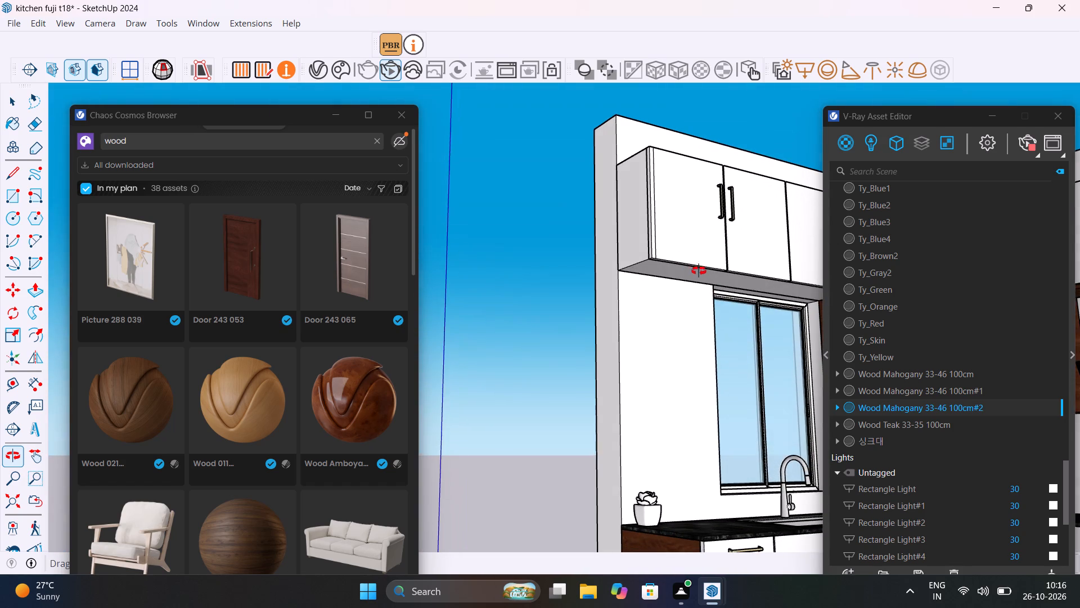
middle_click_drag(699, 271, 699, 270)
scroll(699, 272, "up", 11)
middle_click_drag(699, 272, 759, 285)
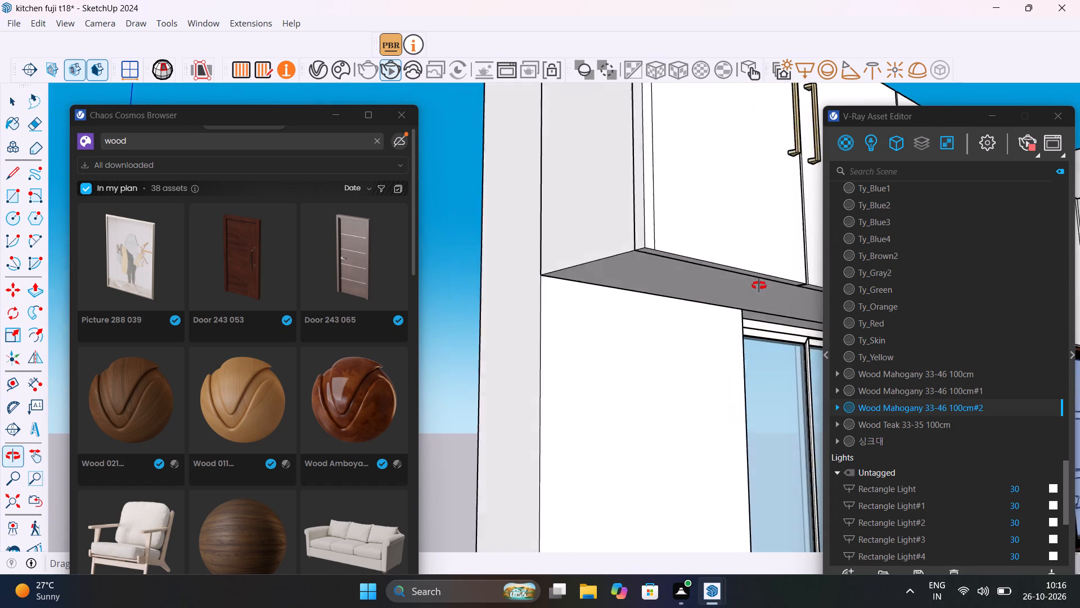
middle_click_drag(759, 285, 713, 263)
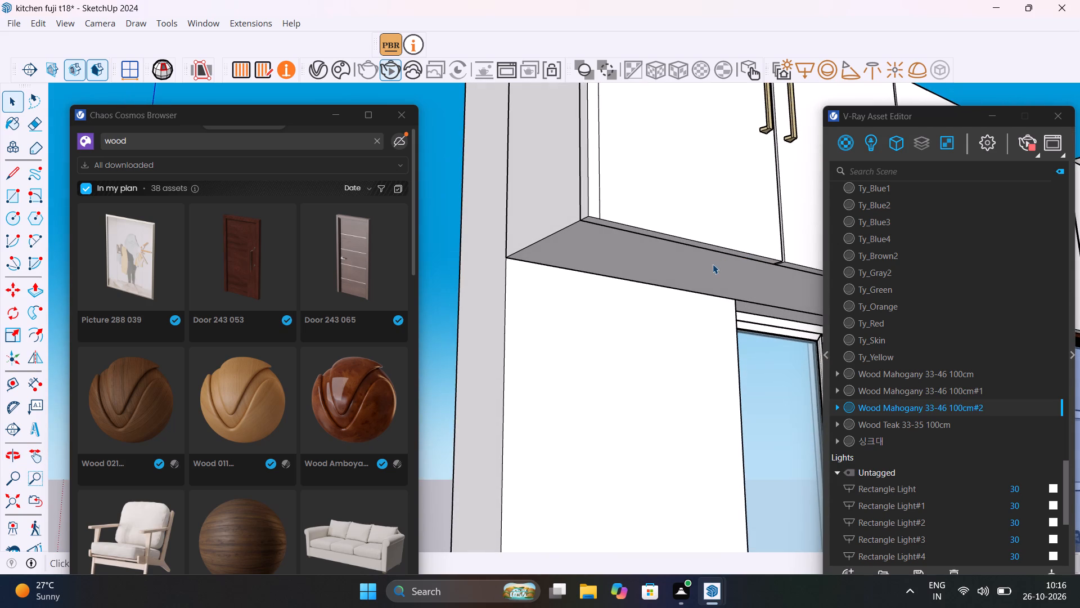
left_click(713, 264)
double_click(713, 264)
left_click(713, 263)
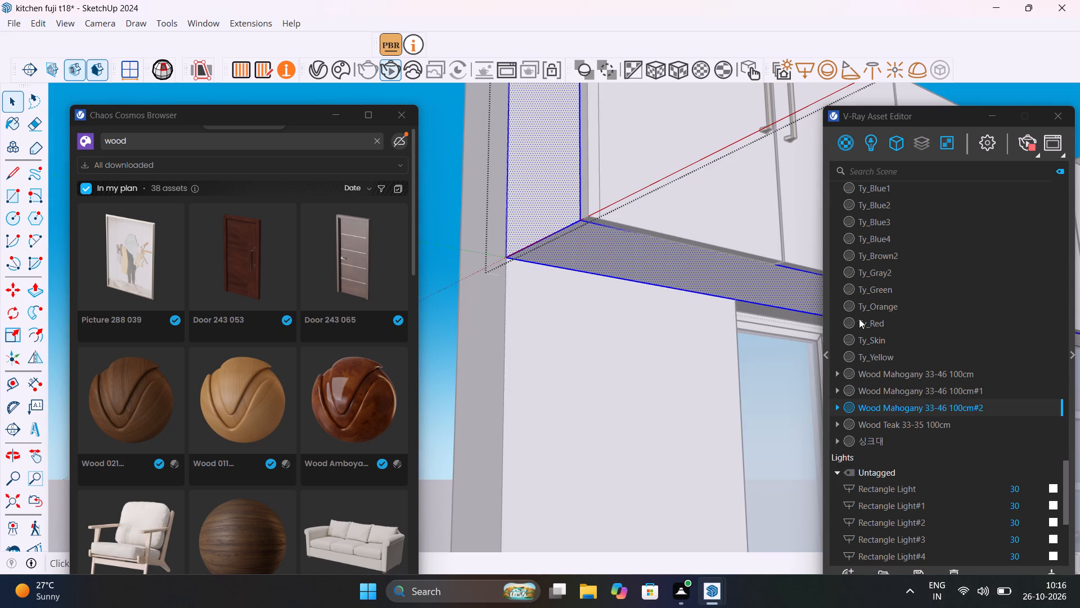
right_click(908, 405)
left_click(930, 249)
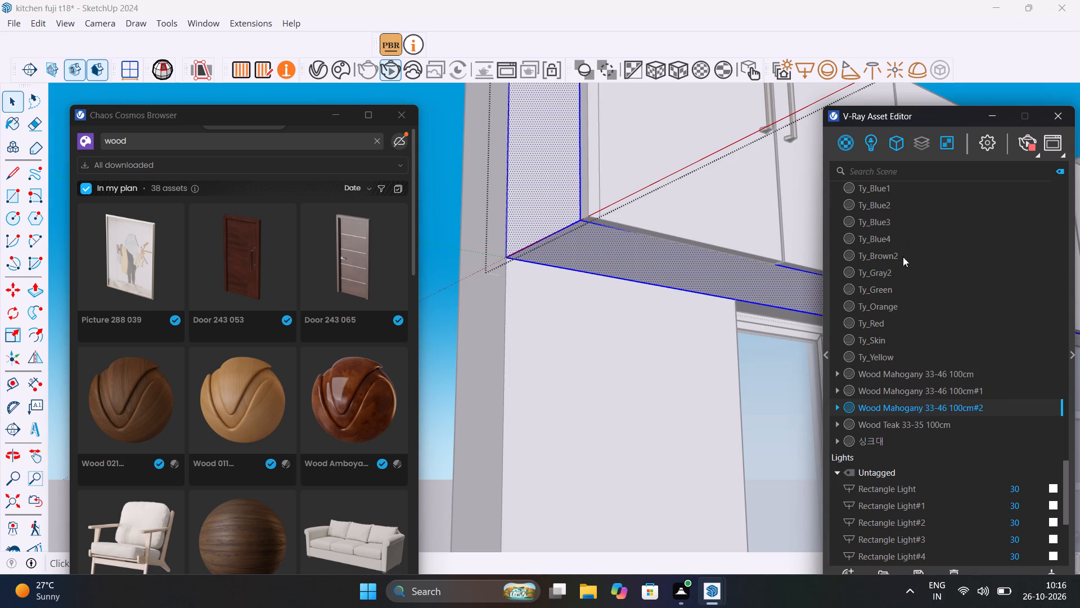
scroll(795, 288, "down", 11)
middle_click_drag(780, 283, 731, 381)
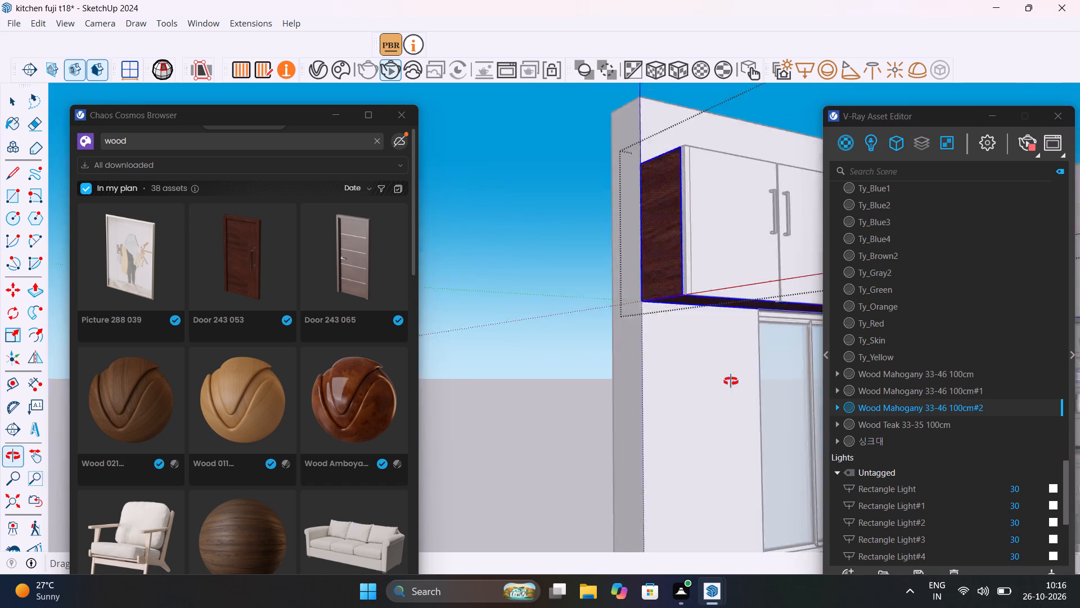
middle_click_drag(731, 381, 607, 432)
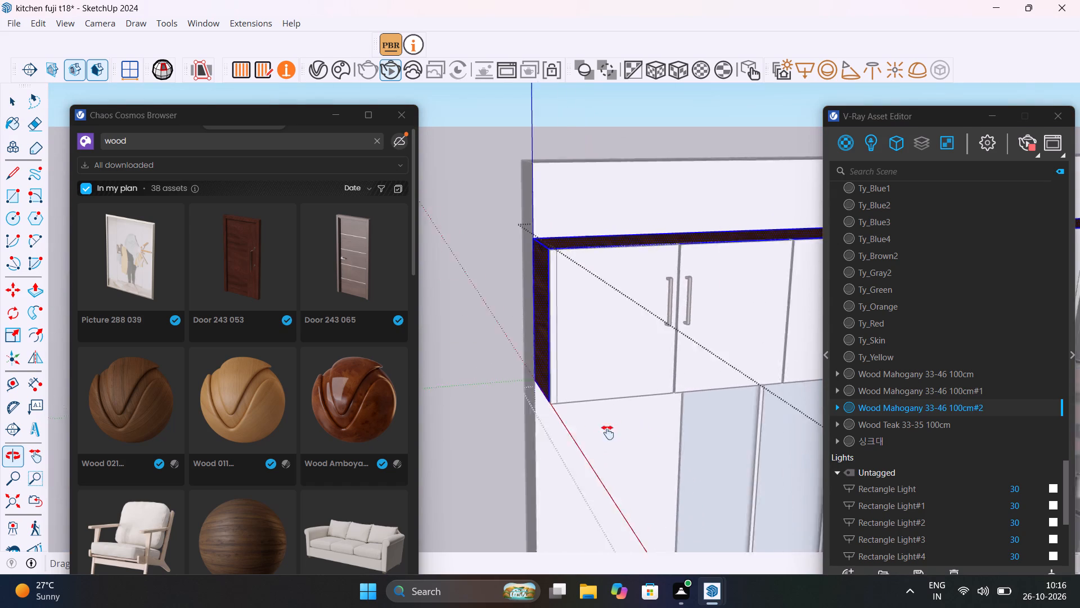
middle_click_drag(607, 432, 704, 438)
scroll(704, 438, "down", 6)
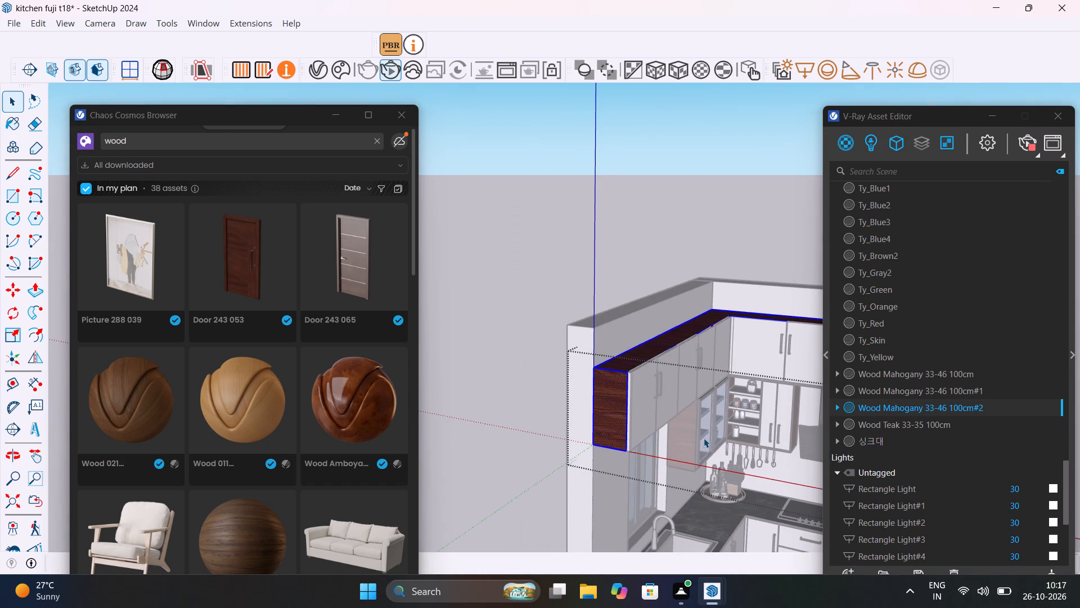
middle_click_drag(565, 395, 497, 397, "shift")
middle_click_drag(704, 387, 430, 391)
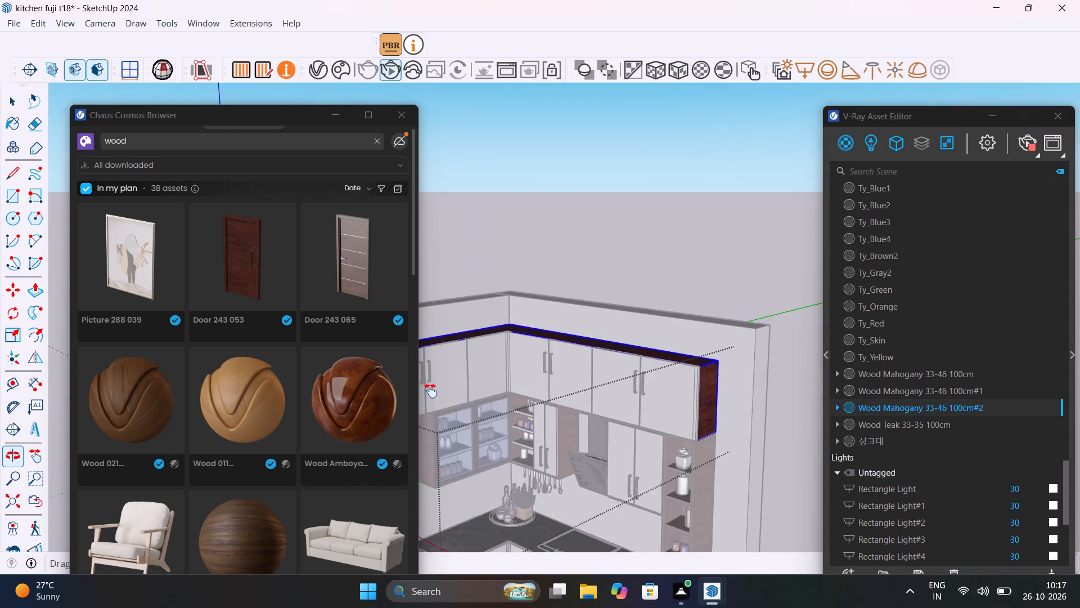
middle_click_drag(430, 391, 489, 529)
left_click(727, 272)
Inspect the top and end panel of the upper cabinets above the tall open-shelf unit.
scroll(722, 420, "down", 1)
scroll(722, 420, "up", 5)
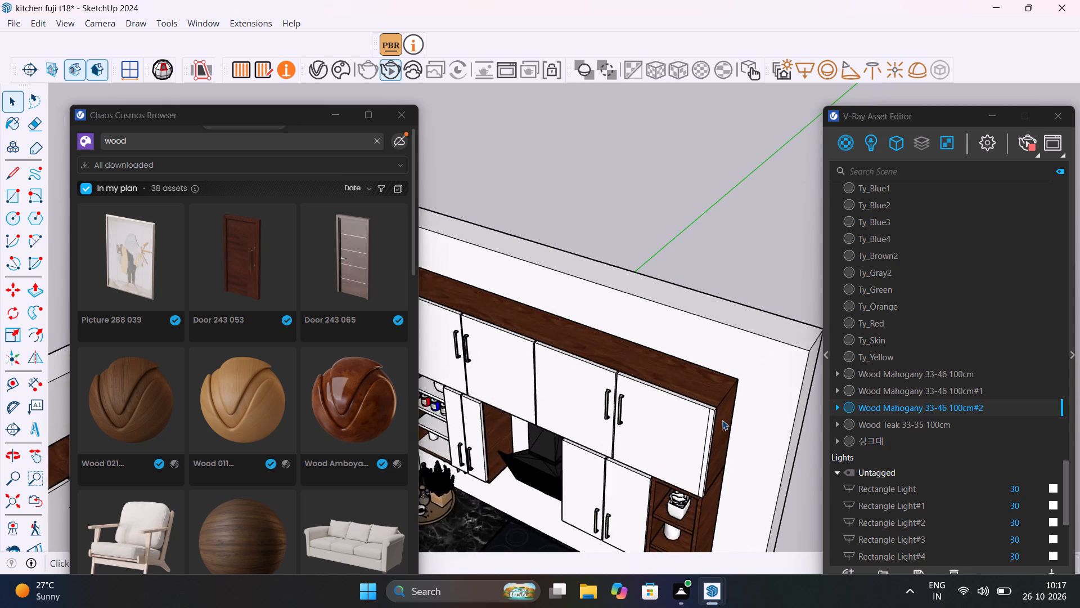
scroll(722, 420, "up", 7)
middle_click_drag(712, 419, 673, 339)
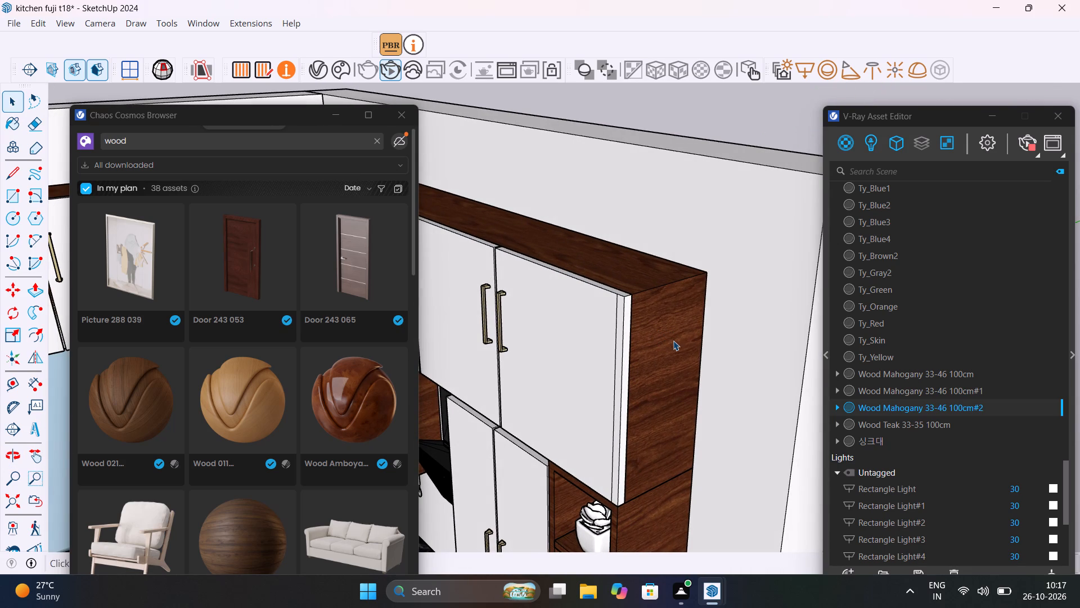
scroll(618, 436, "down", 10)
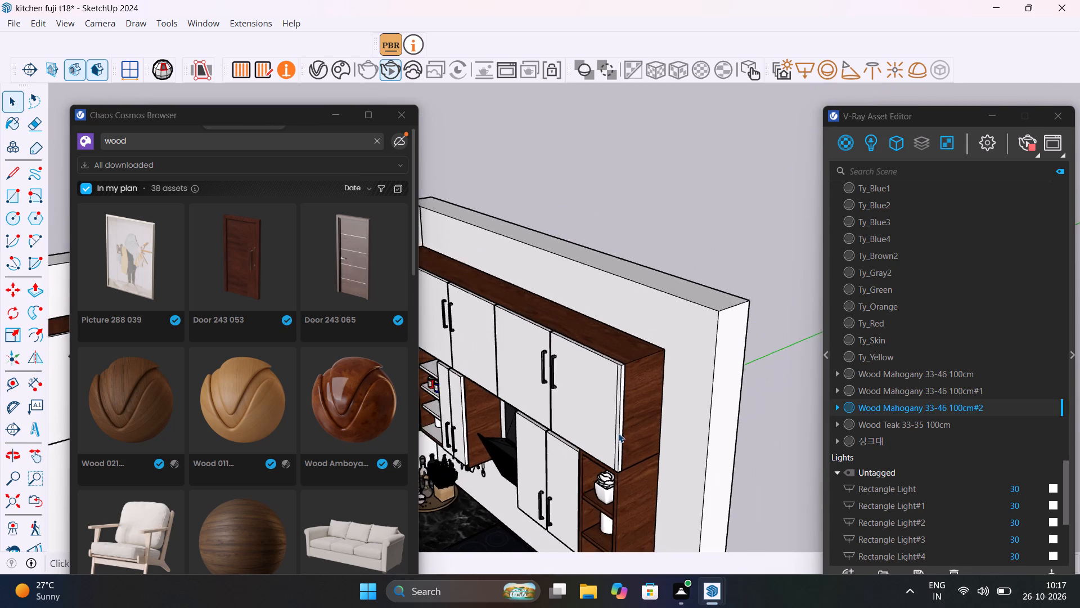
scroll(618, 433, "down", 2)
middle_click_drag(625, 446, 895, 251, "shift")
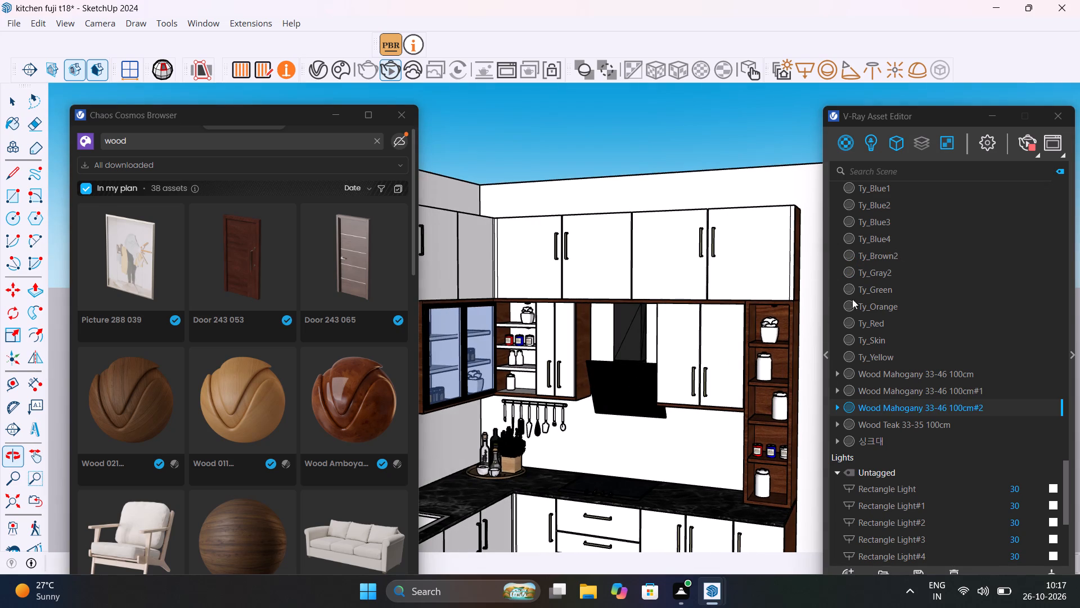
Open the lower wall cabinet carcass, apply Wood Mahogany 33-46 100cm#2 to the underside of the double-door cabinet beside the open shelves, and exit the edit.
middle_click_drag(659, 392, 726, 271)
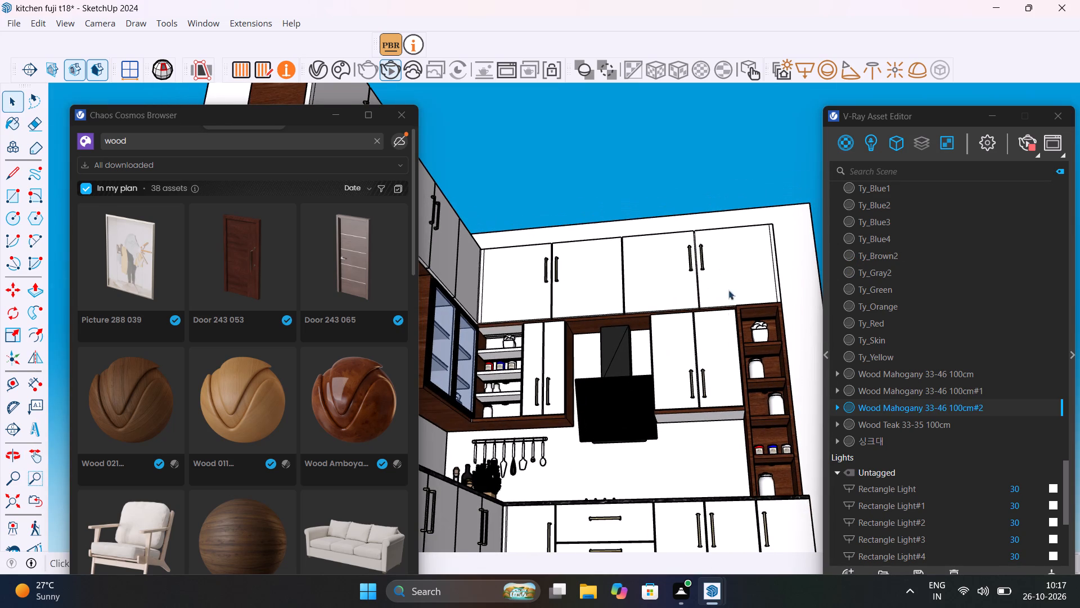
scroll(728, 454, "up", 1)
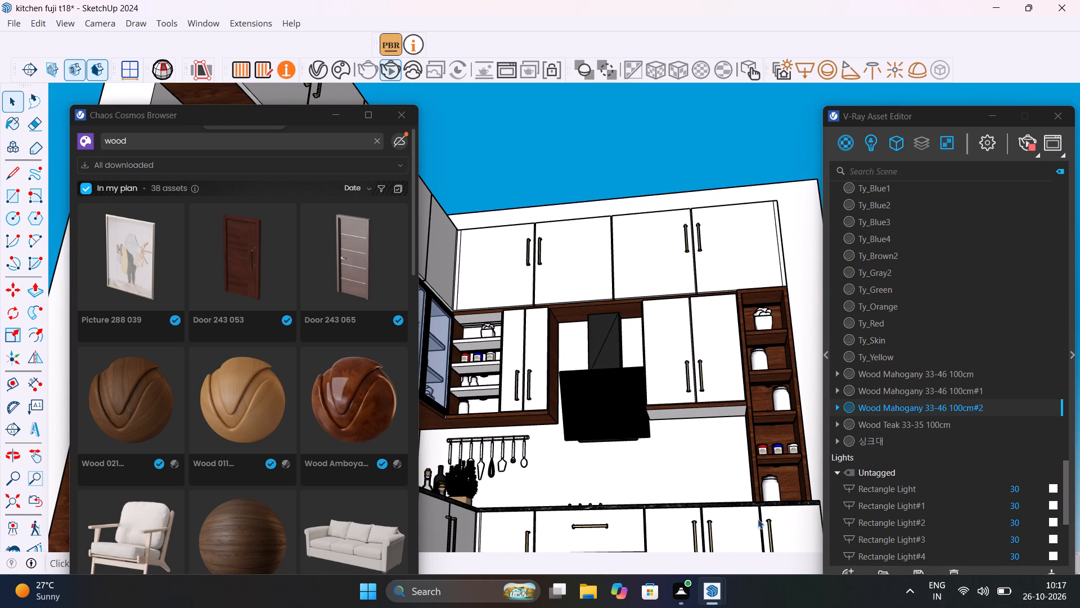
scroll(742, 400, "up", 2)
scroll(713, 365, "up", 10)
middle_click_drag(747, 439, 765, 375)
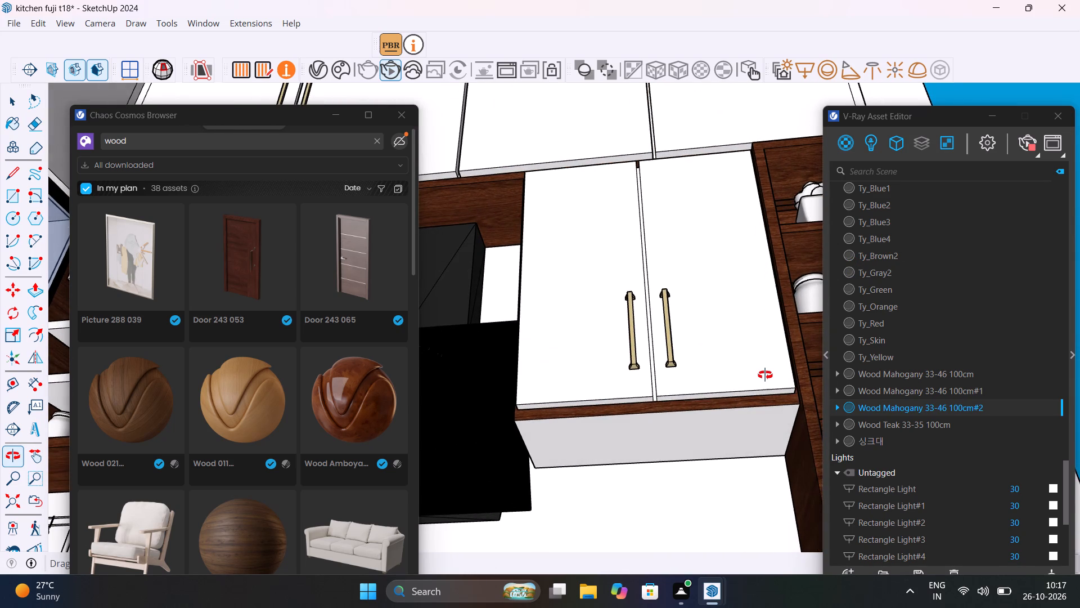
middle_click_drag(765, 375, 767, 372)
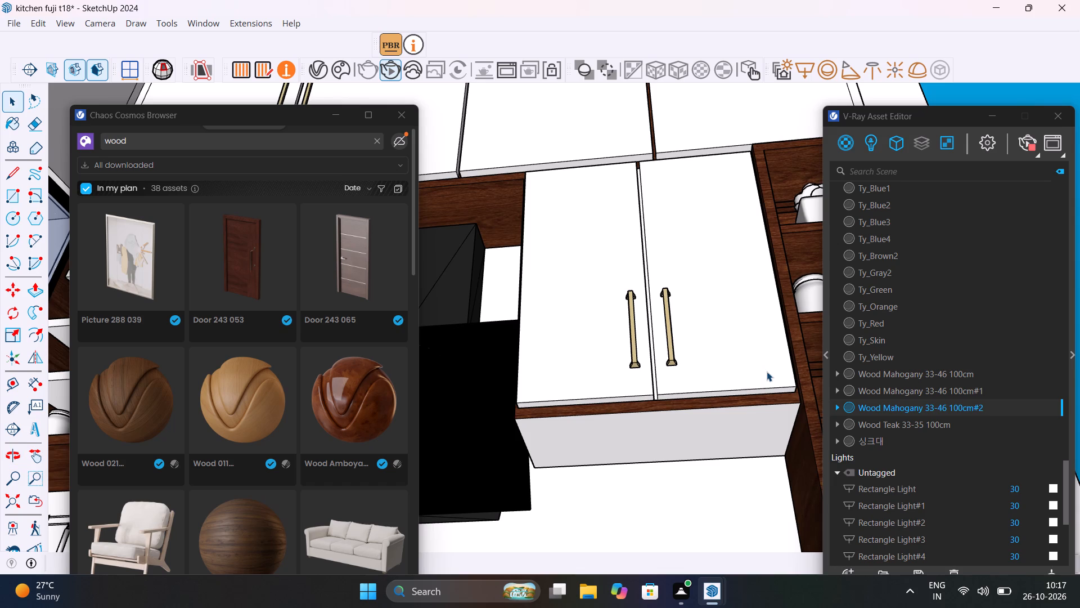
scroll(724, 419, "up", 1)
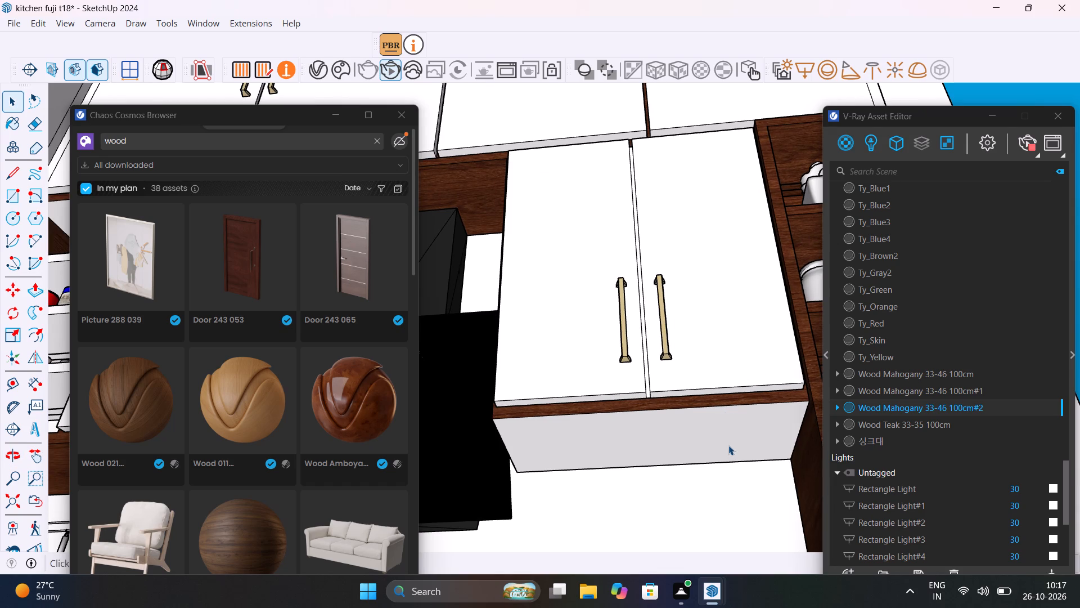
left_click(728, 445)
double_click(728, 445)
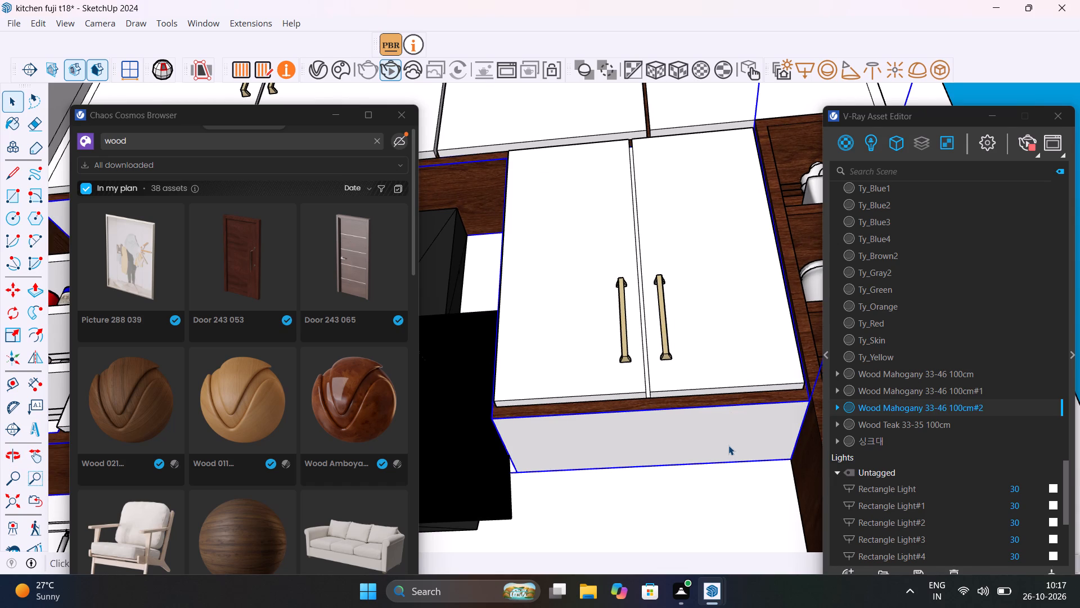
left_click(728, 446)
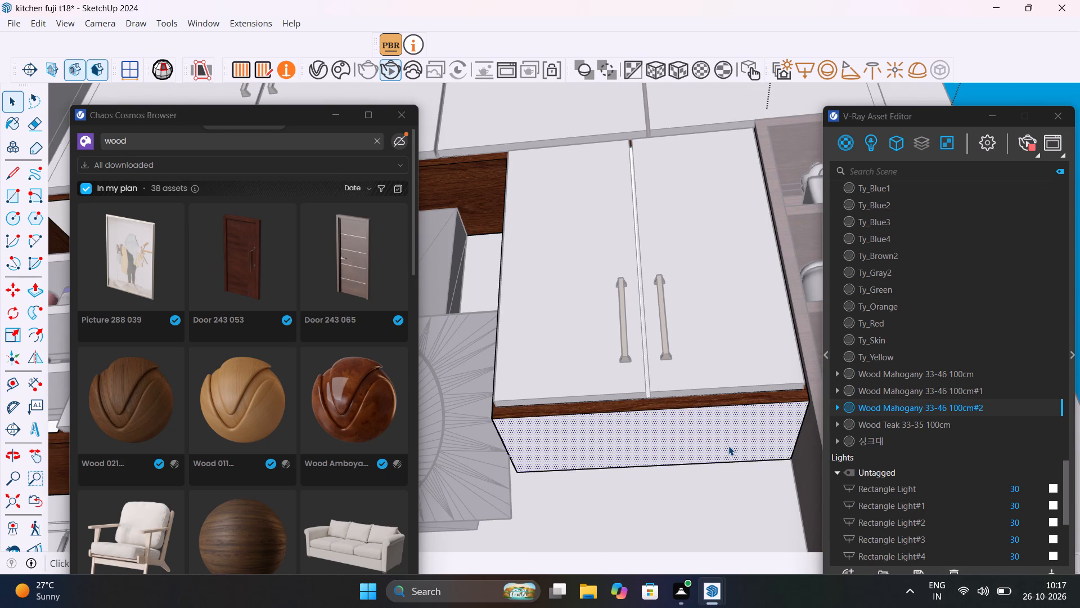
right_click(979, 404)
left_click(1037, 249)
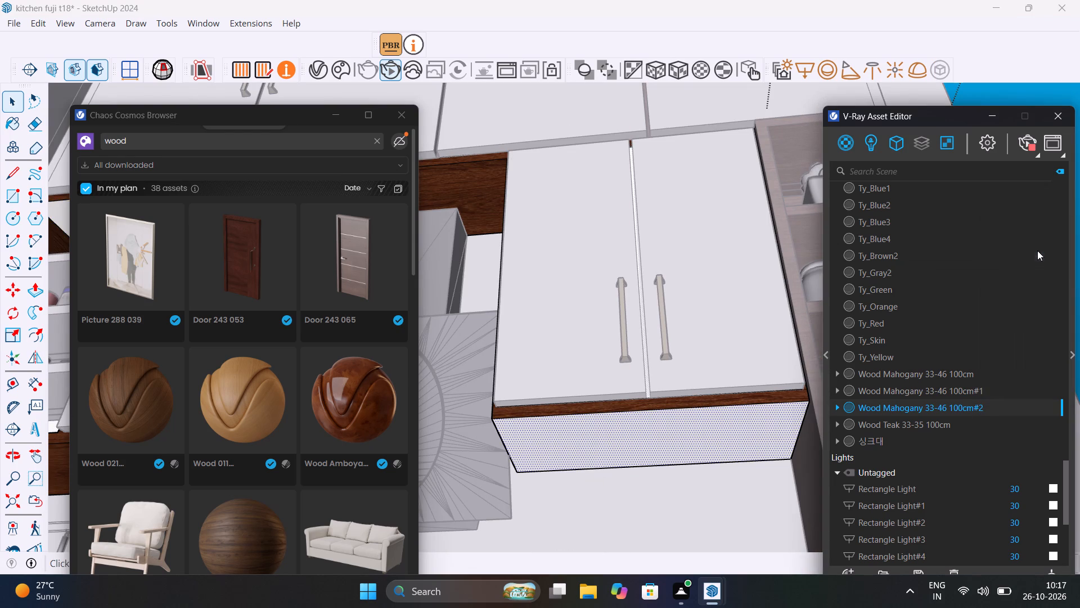
scroll(649, 437, "down", 12)
scroll(686, 396, "down", 6)
middle_click_drag(703, 367, 659, 549)
scroll(659, 551, "down", 5)
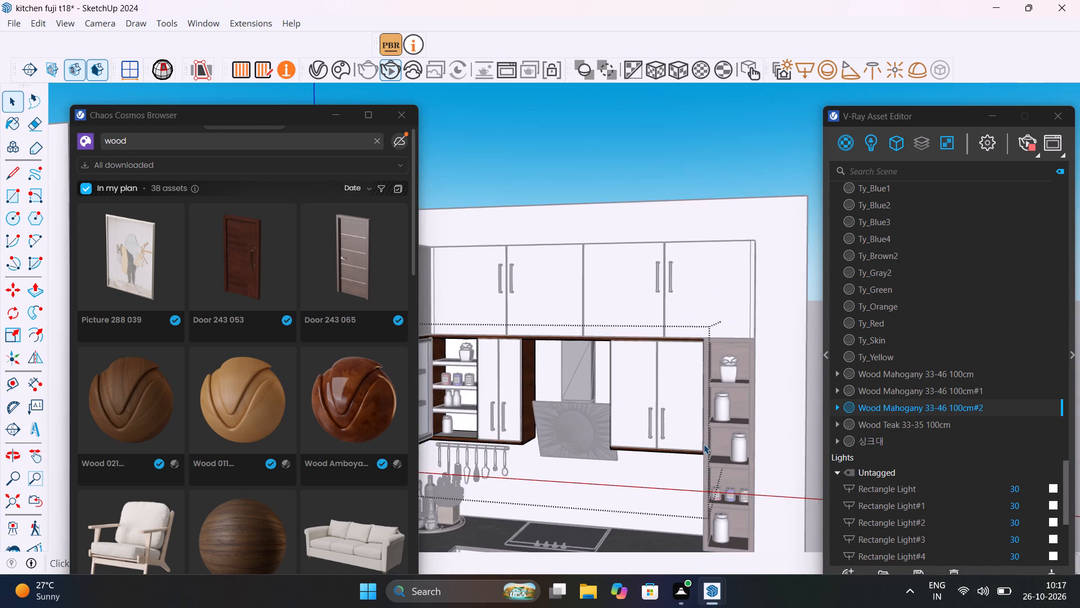
scroll(704, 444, "down", 6)
left_click(818, 364)
left_click(803, 361)
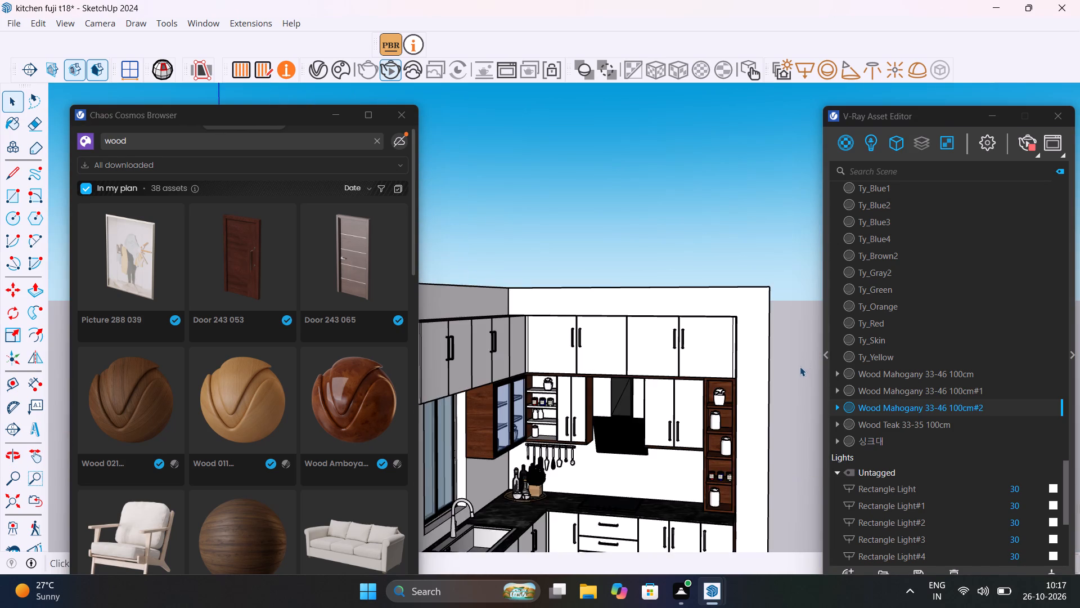
Close the V-Ray Asset Editor and examine the cabinet finishes across the whole kitchen from several angles.
scroll(800, 366, "down", 6)
middle_click_drag(795, 373, 838, 349, "shift")
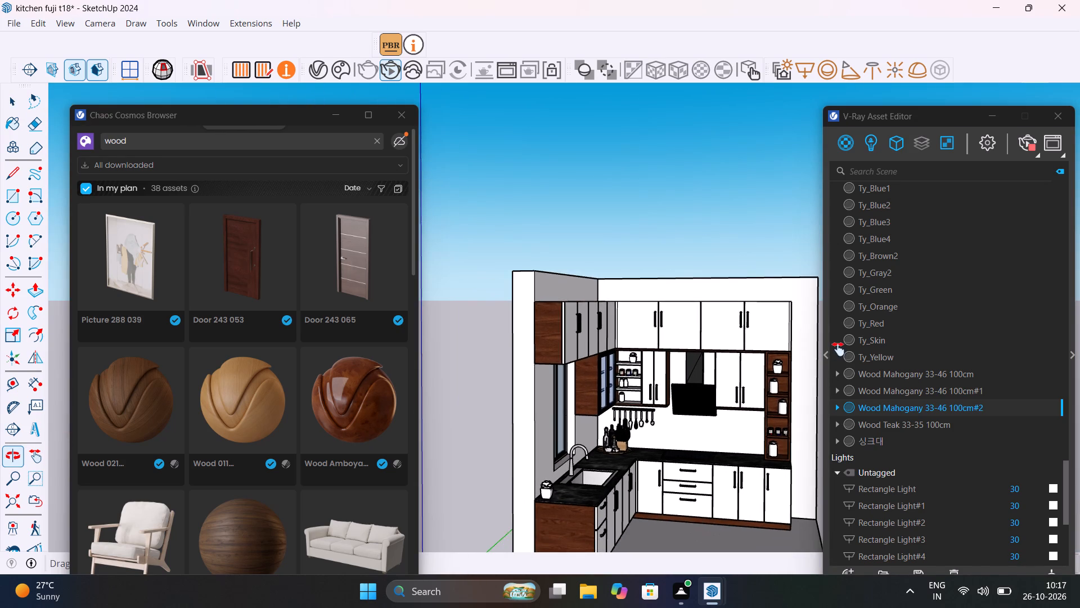
middle_click_drag(838, 349, 698, 393, "shift")
scroll(698, 394, "down", 5)
middle_click_drag(705, 425, 658, 393)
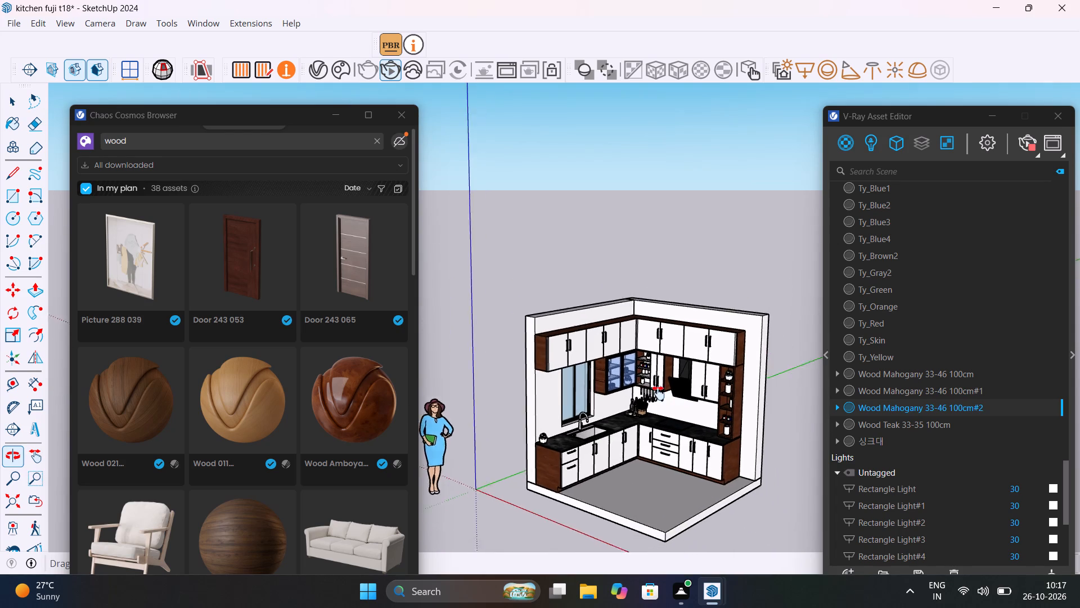
middle_click_drag(658, 393, 586, 375)
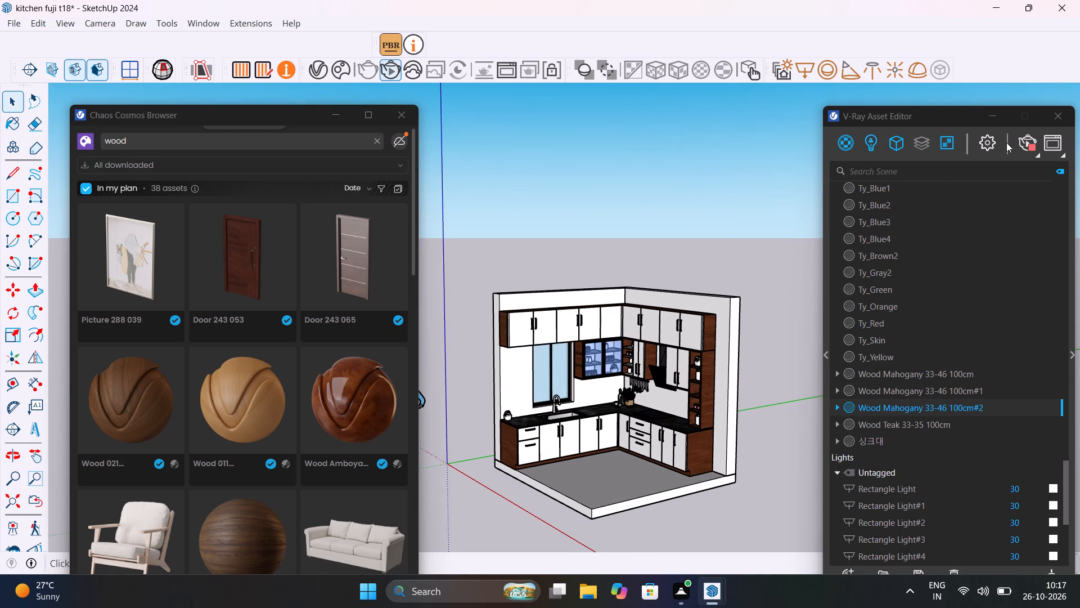
left_click(1054, 117)
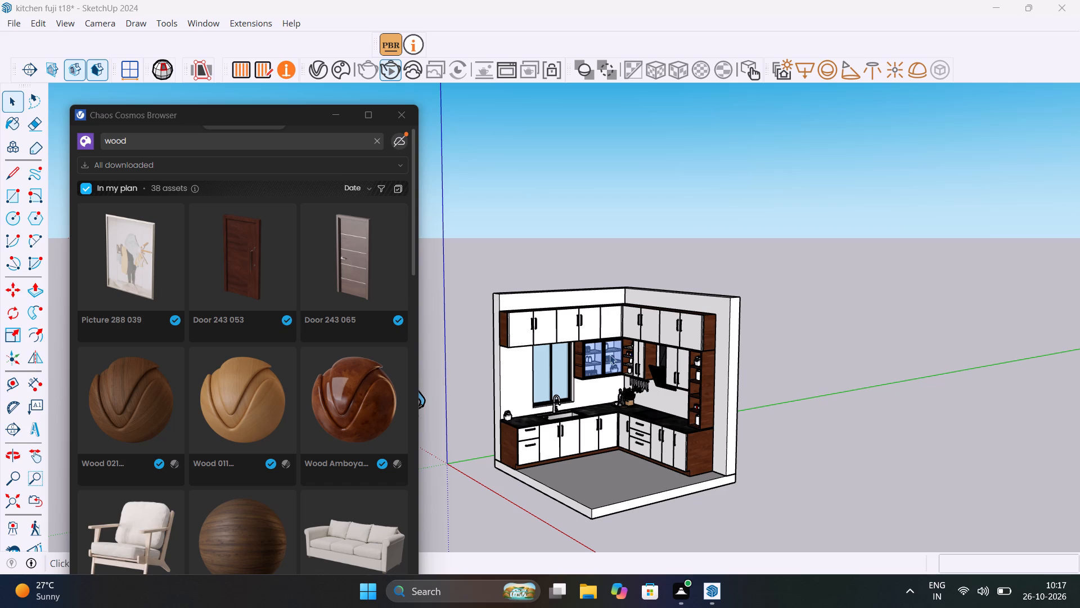
scroll(511, 341, "up", 13)
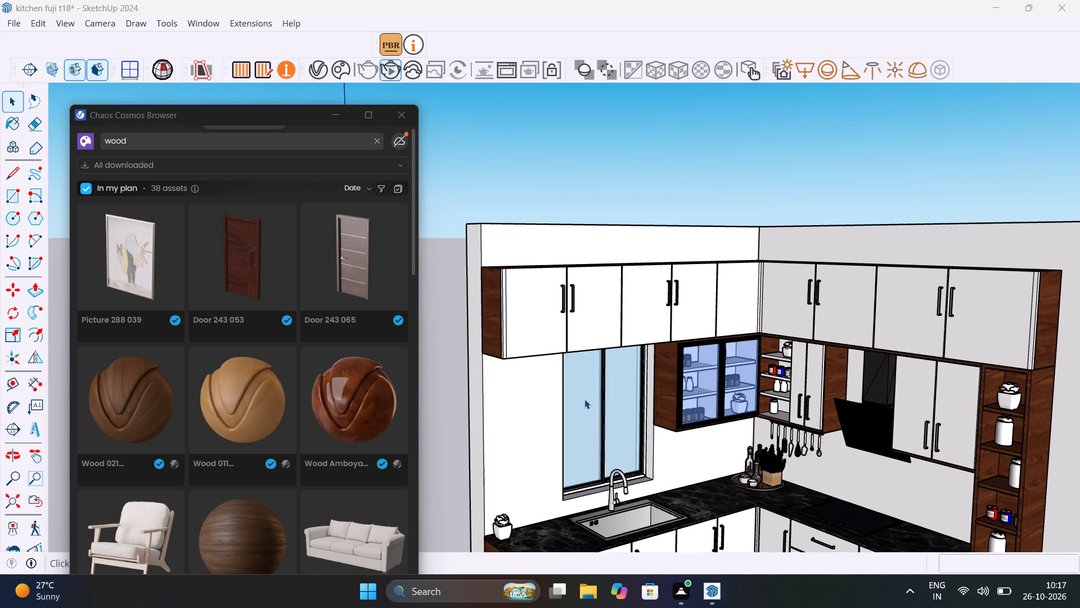
middle_click_drag(584, 399, 719, 476)
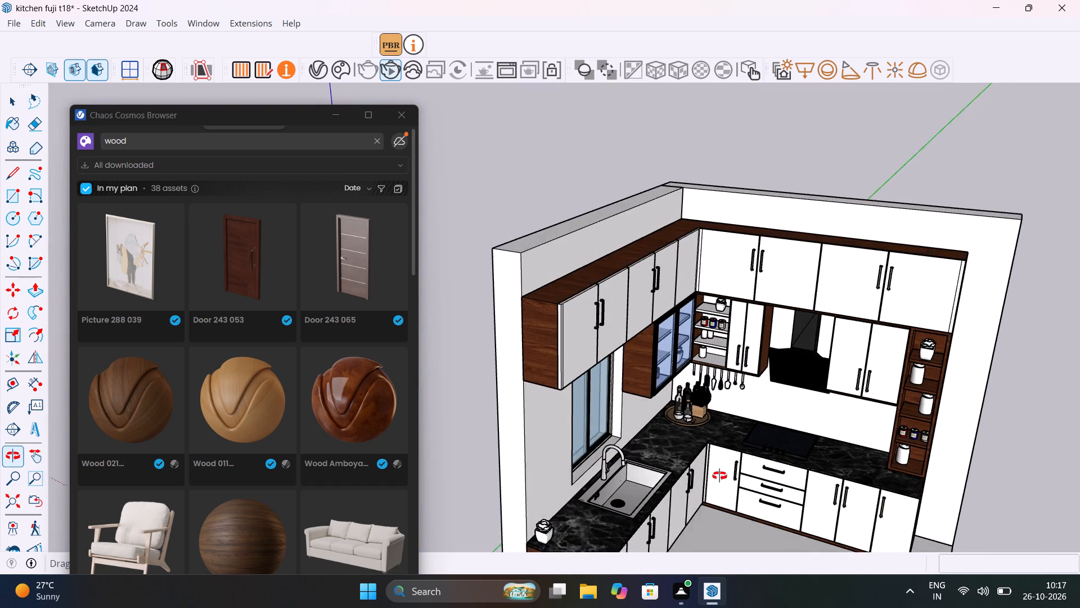
middle_click_drag(719, 476, 712, 511)
scroll(641, 441, "down", 10)
middle_click_drag(669, 433, 569, 356)
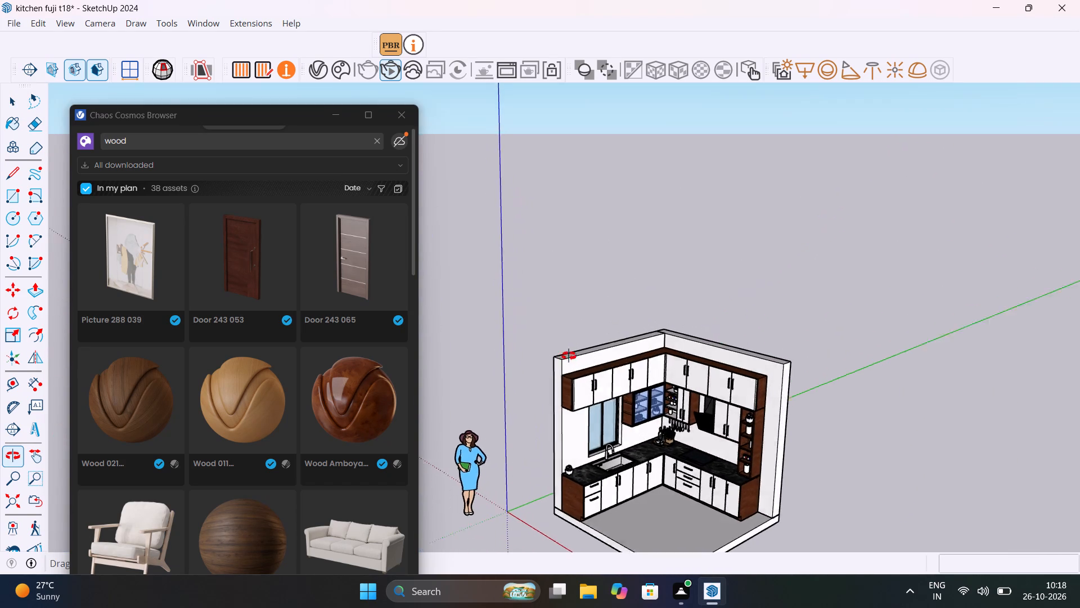
middle_click_drag(569, 356, 505, 306)
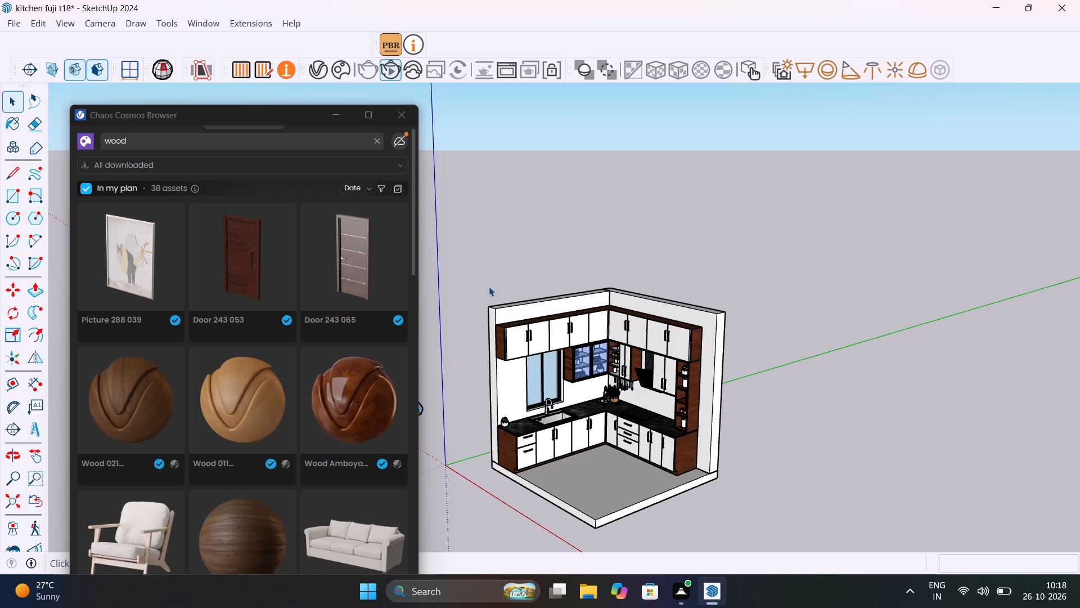
Clear the wood search in the Chaos Cosmos Browser, try to browse the online library, and reposition the browser window.
left_click(378, 141)
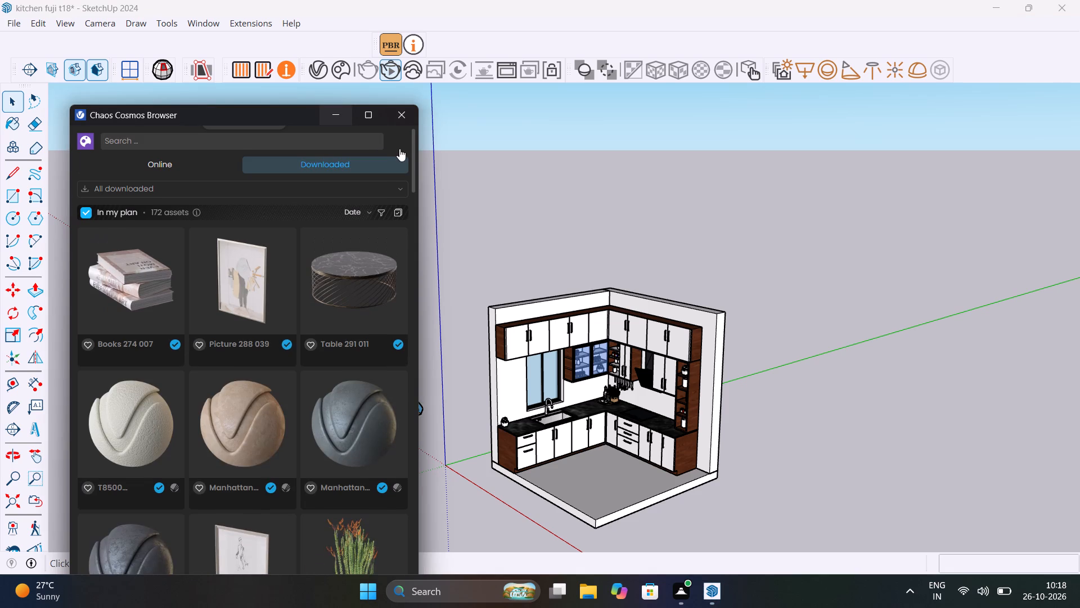
left_click(188, 169)
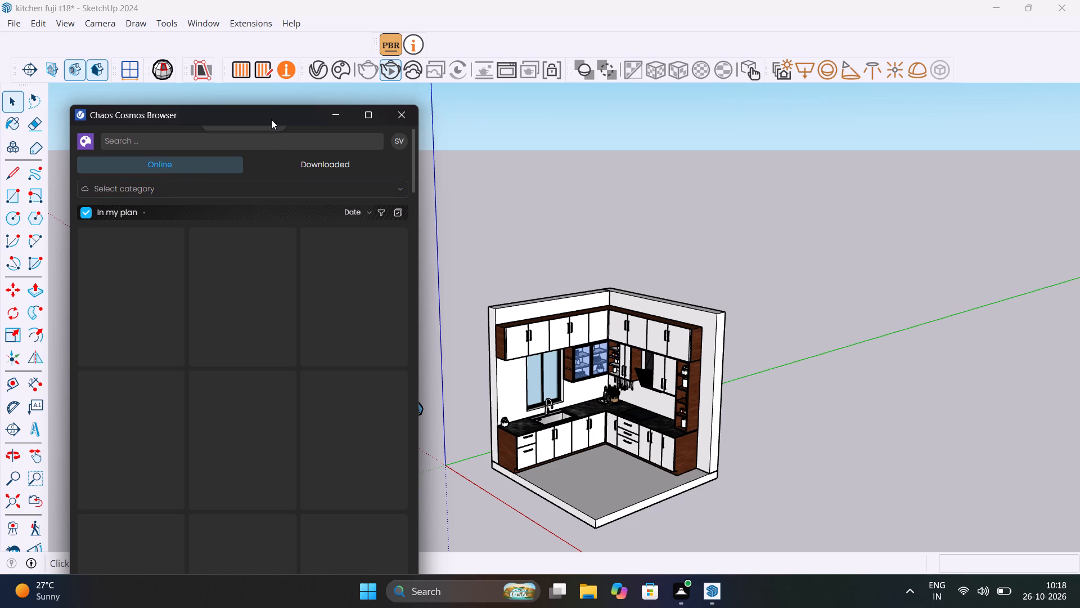
left_click_drag(268, 106, 423, 118)
left_click_drag(286, 124, 590, 75)
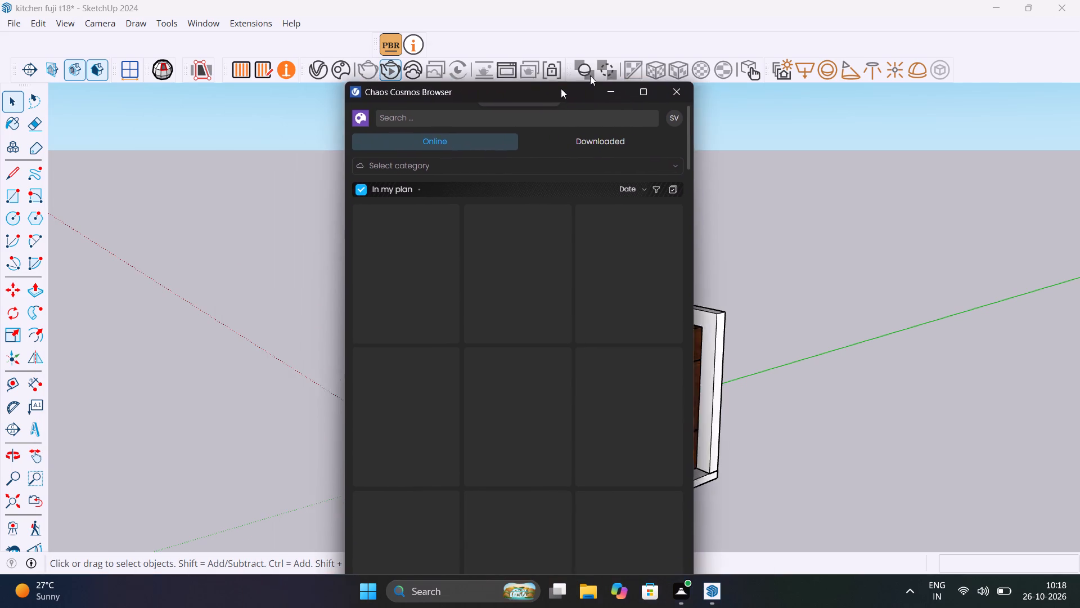
left_click_drag(590, 75, 628, 60)
scroll(634, 187, "up", 8)
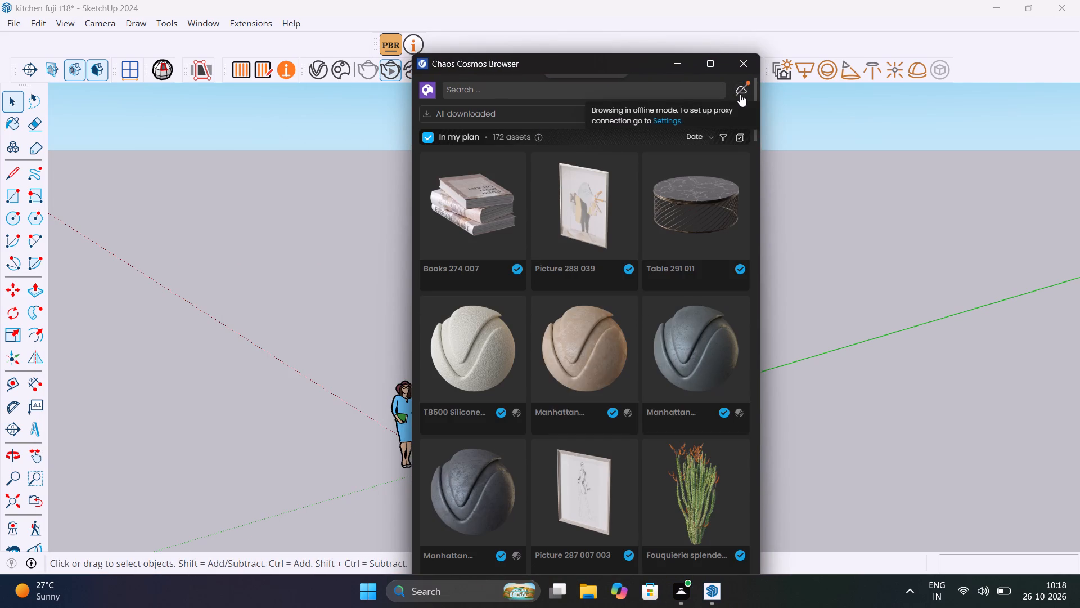
Reopen the Chaos Cosmos Browser, check its settings, and return to the downloaded assets.
left_click(740, 94)
left_click(836, 192)
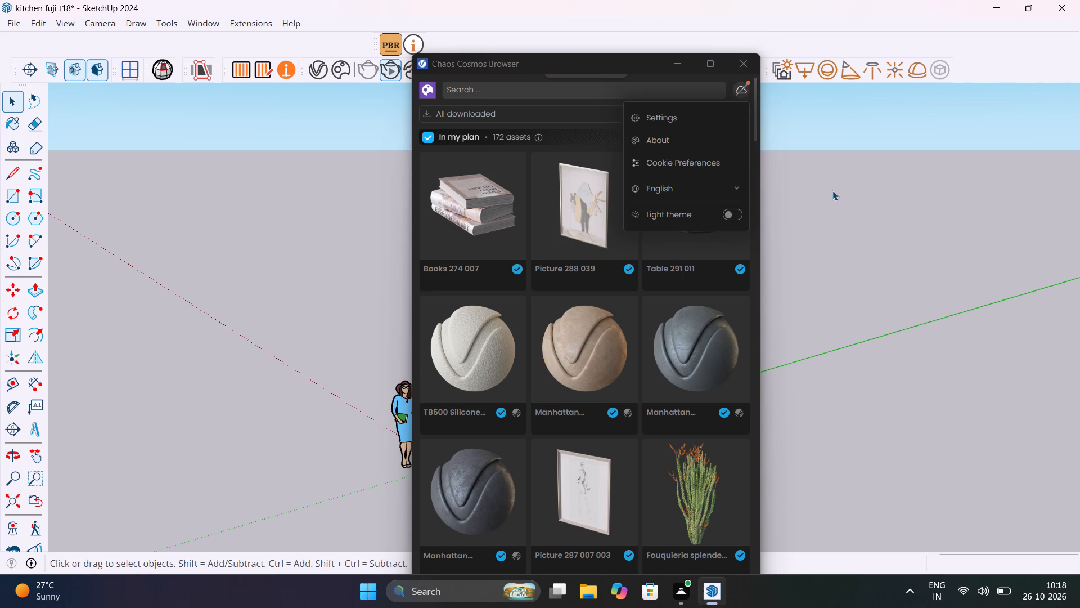
left_click(749, 63)
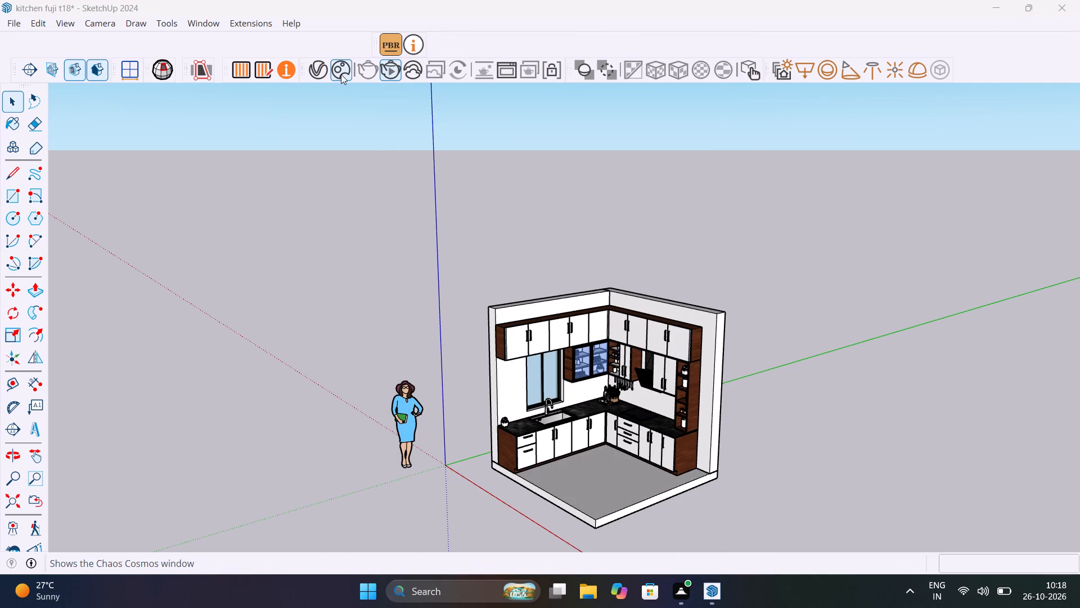
left_click(340, 73)
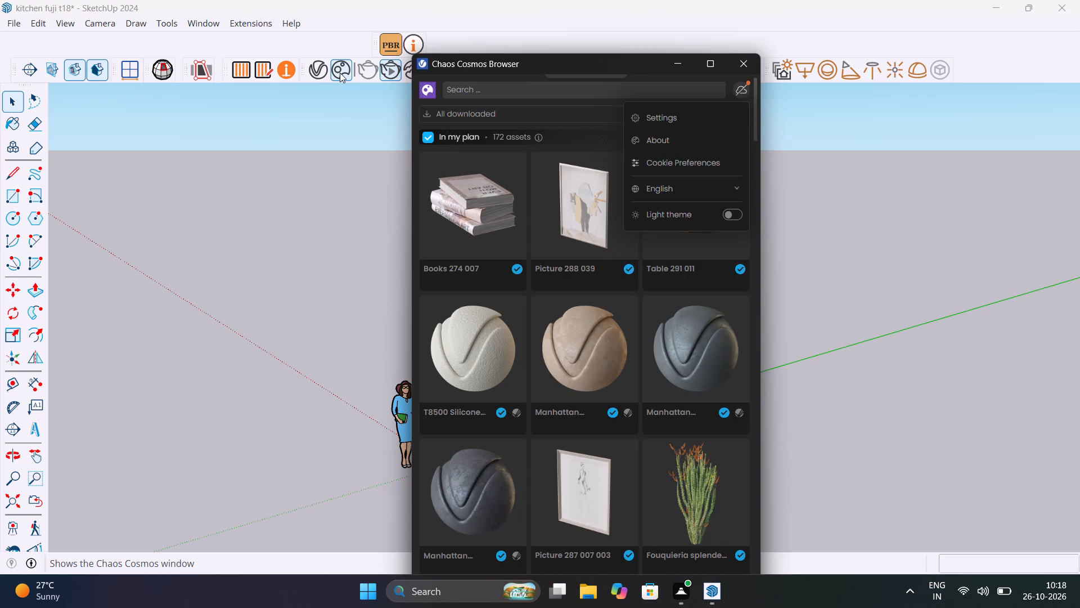
left_click(463, 92)
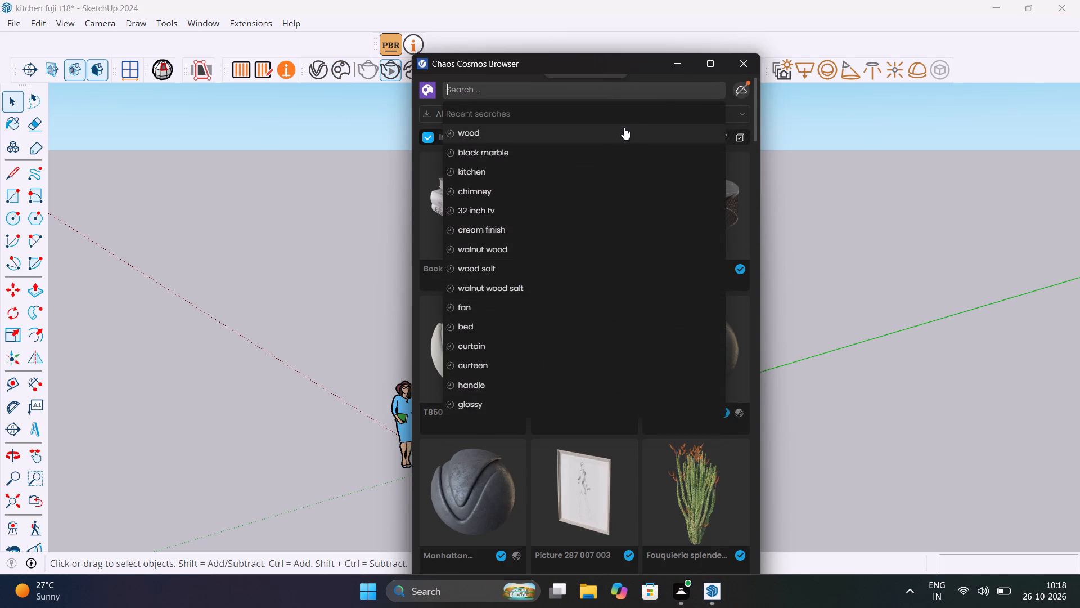
left_click(745, 89)
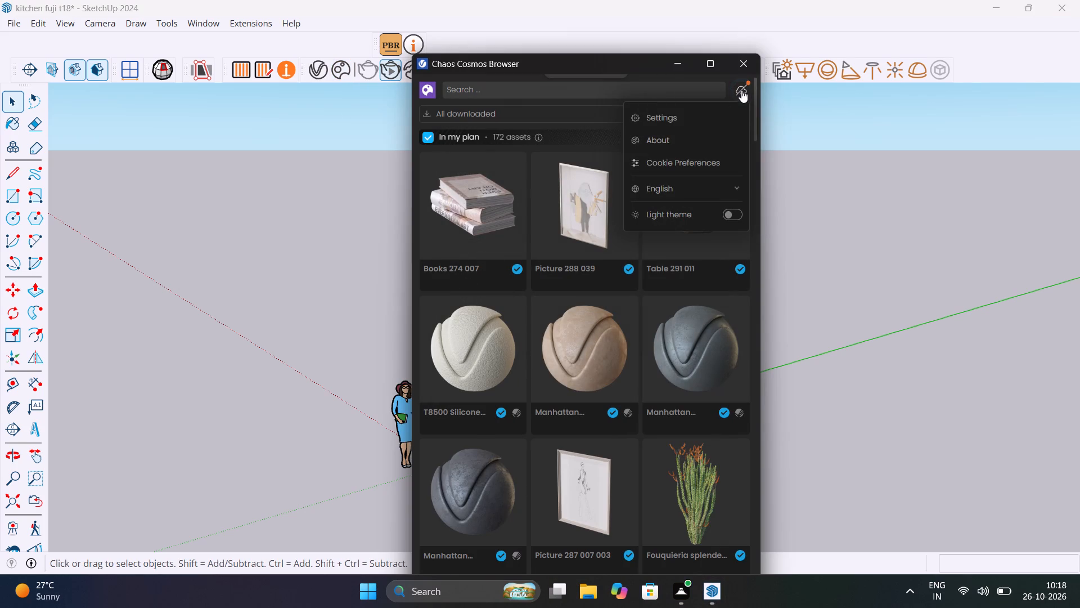
left_click(700, 108)
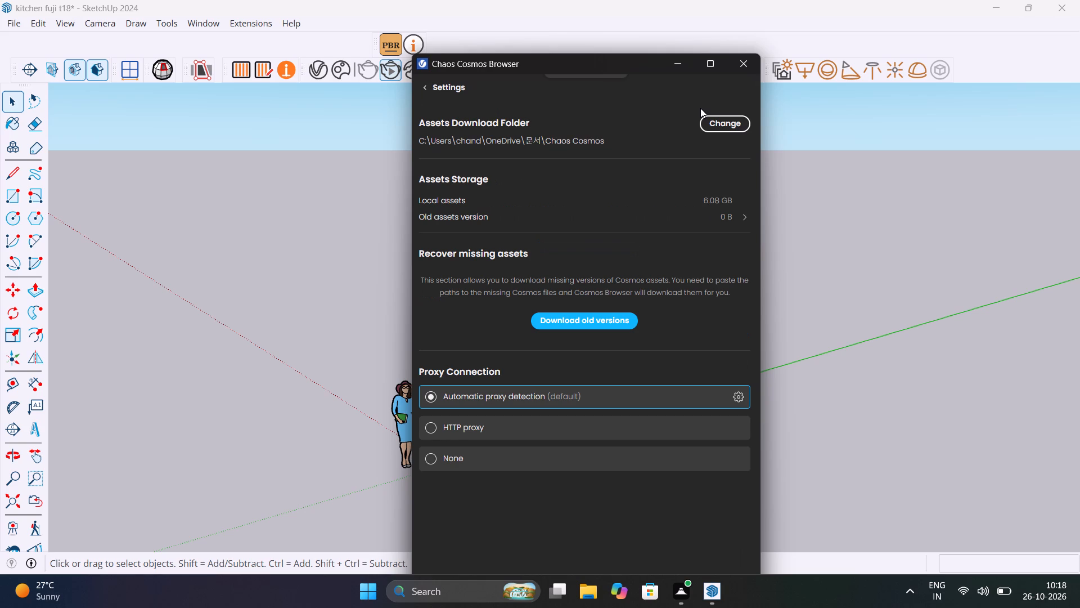
left_click(747, 69)
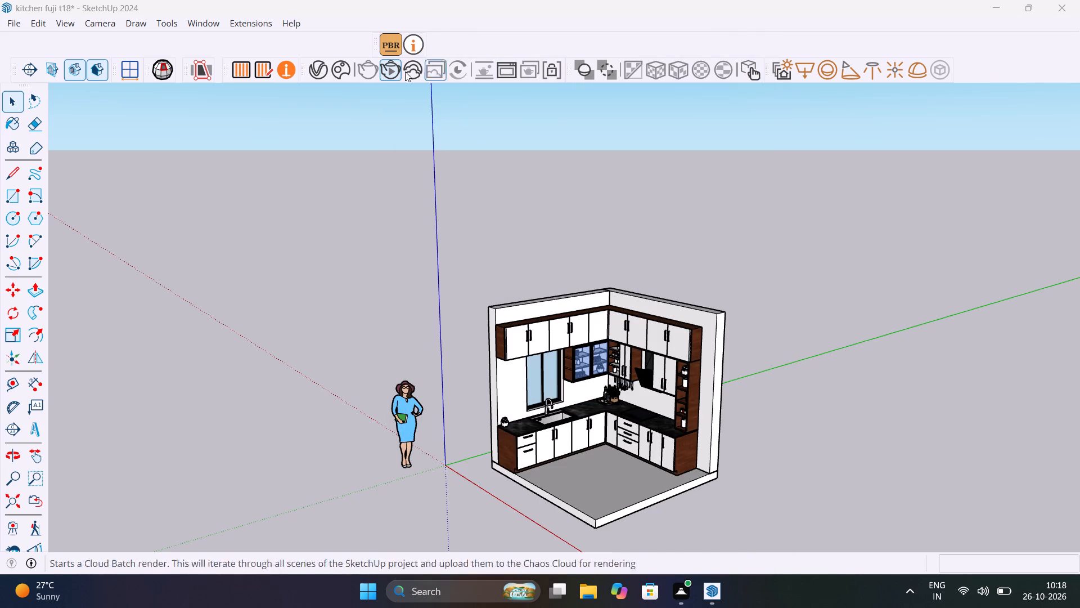
double_click(348, 73)
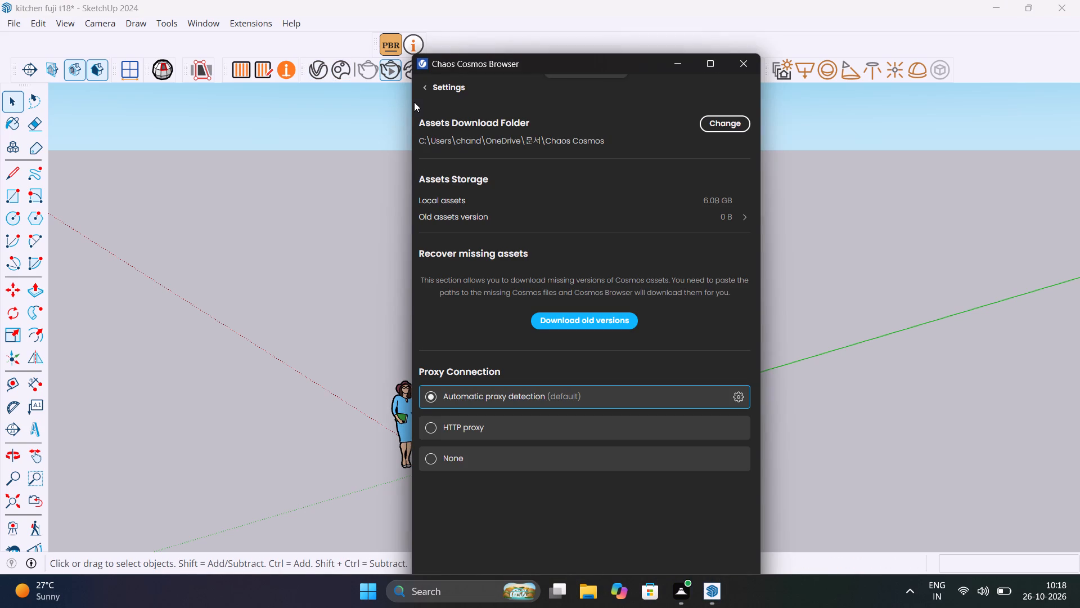
left_click(424, 84)
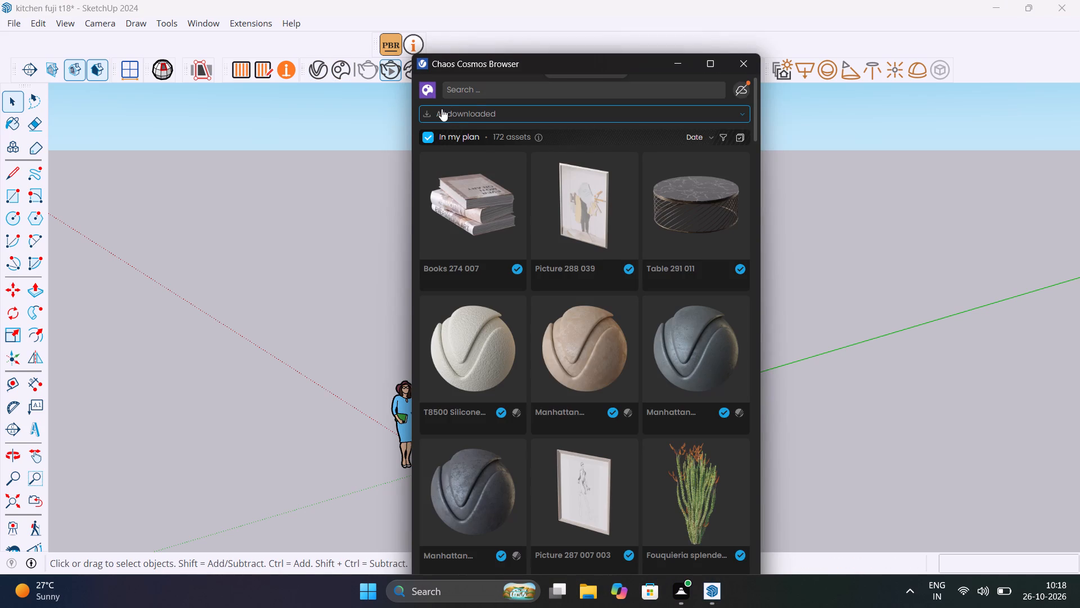
Filter the downloaded materials to the Paint category and import the dark grey Manhattan Creative Coating ML 1016B material.
left_click(655, 114)
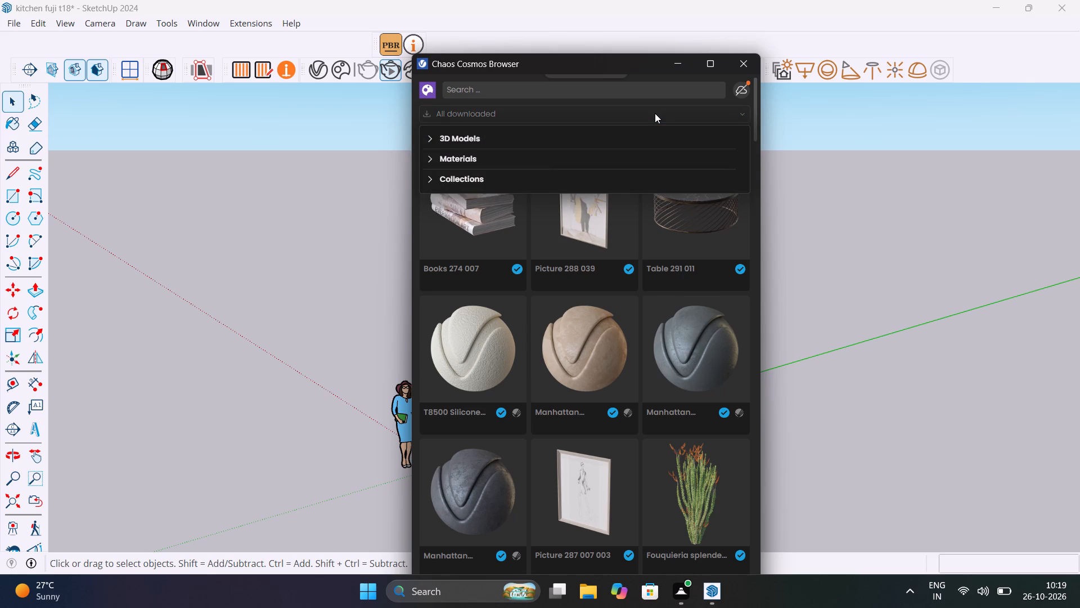
left_click(535, 161)
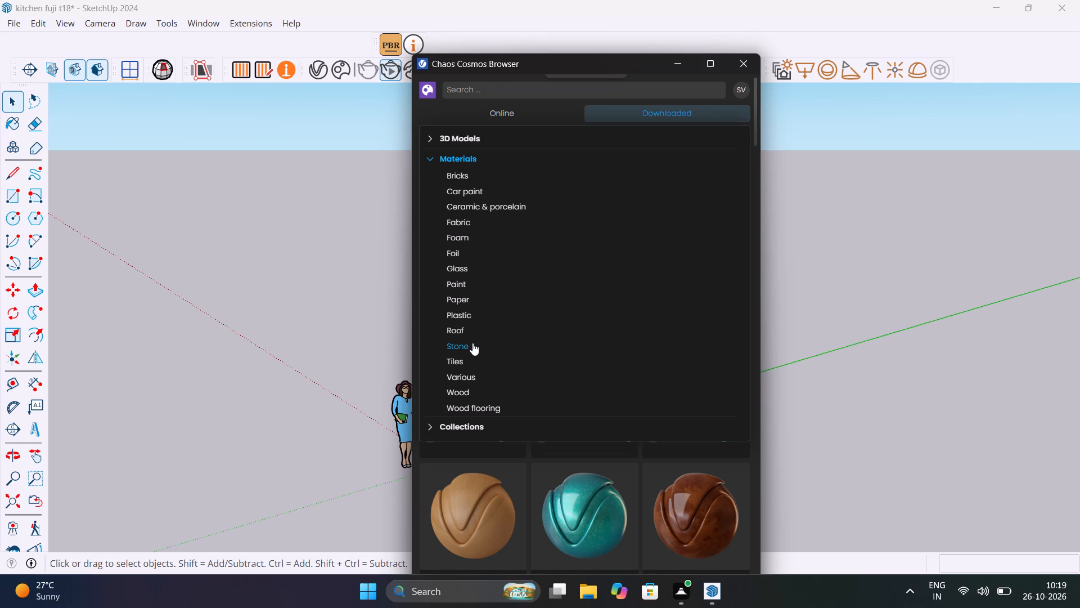
left_click(465, 281)
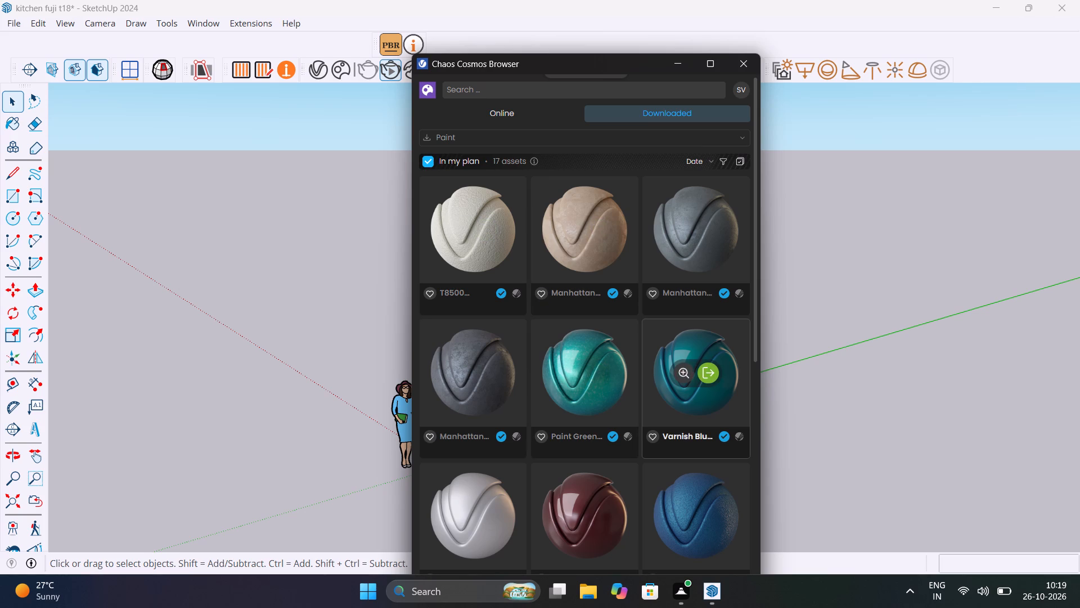
left_click(712, 234)
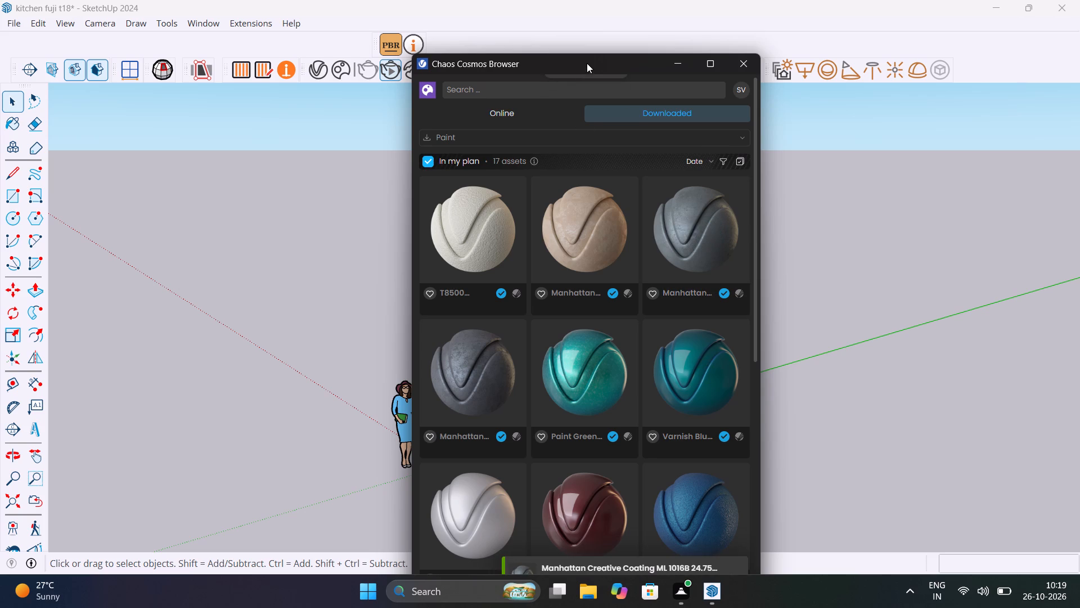
Open the V-Ray Asset Editor and apply Manhattan Creative Coating ML 1016B to the upper drawer's front face at the open end of the sink run.
left_click_drag(587, 62, 186, 113)
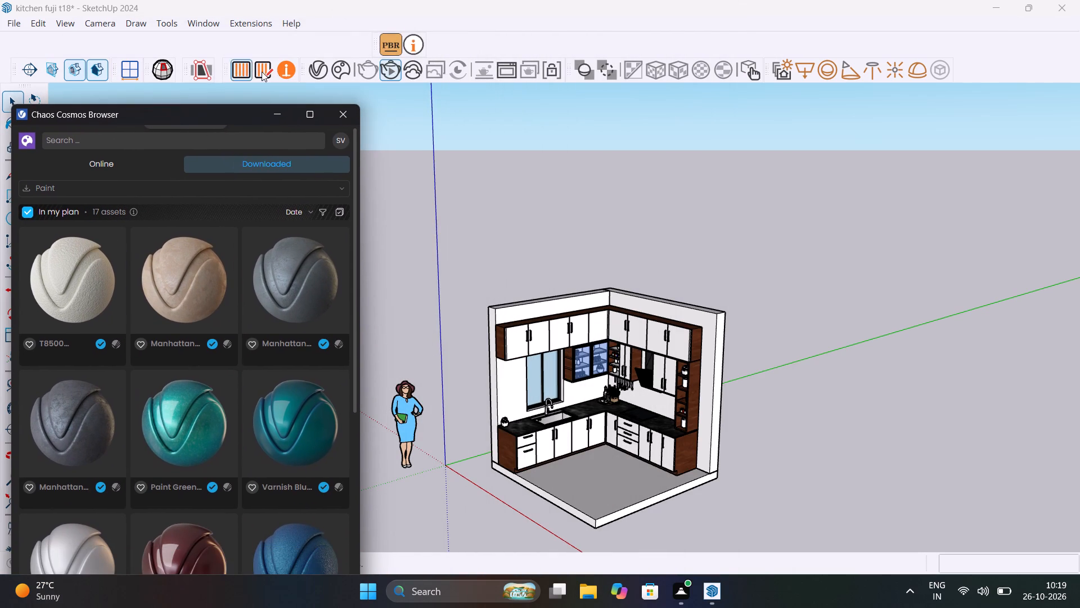
left_click(323, 64)
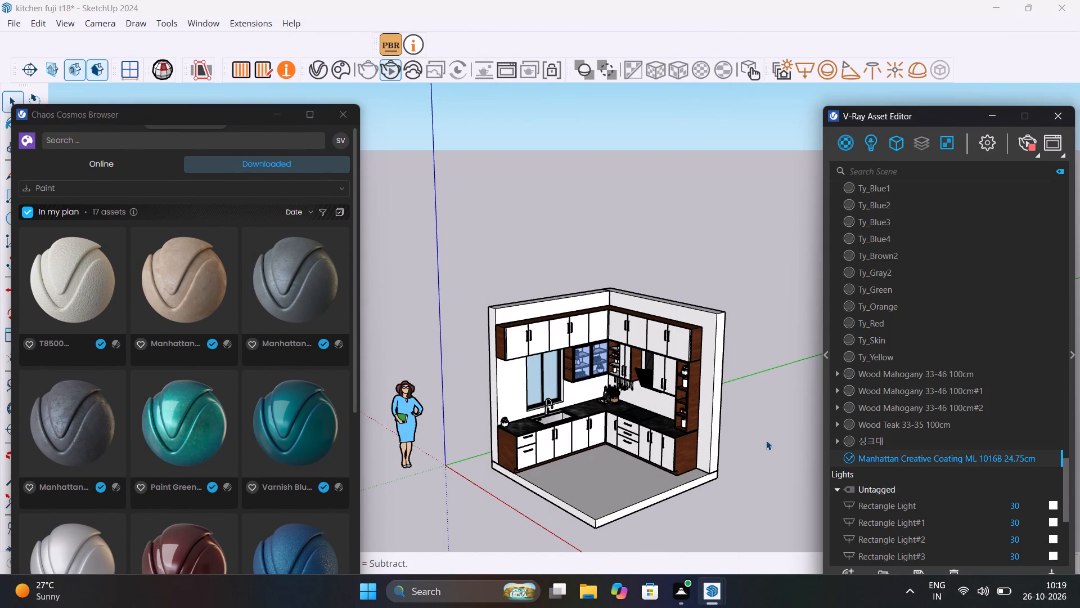
scroll(515, 440, "up", 16)
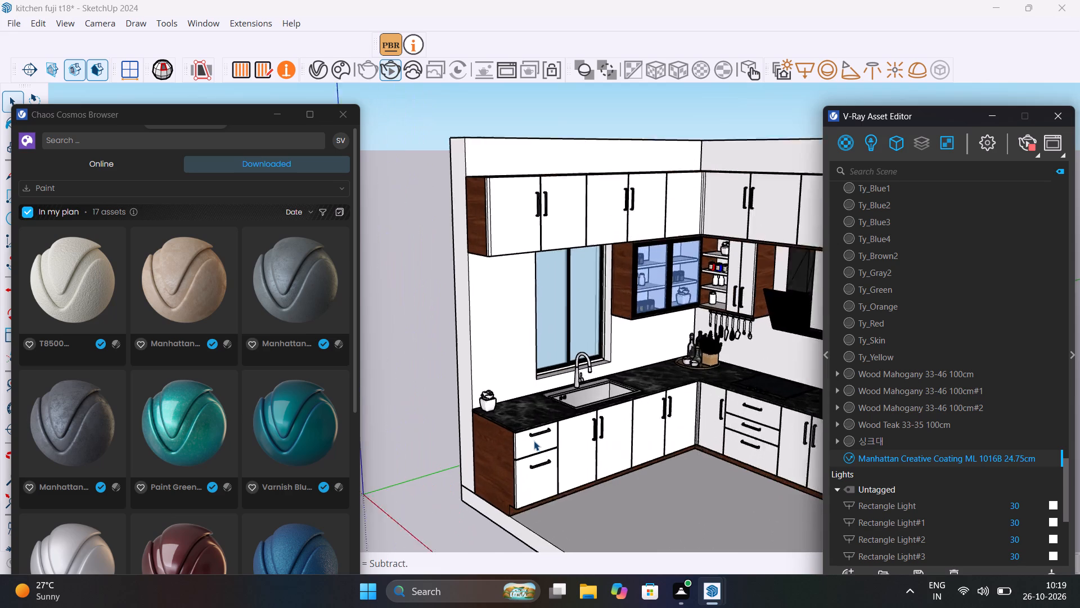
scroll(534, 441, "up", 6)
middle_click_drag(555, 446, 574, 333)
scroll(574, 334, "up", 7)
left_click(574, 334)
double_click(574, 334)
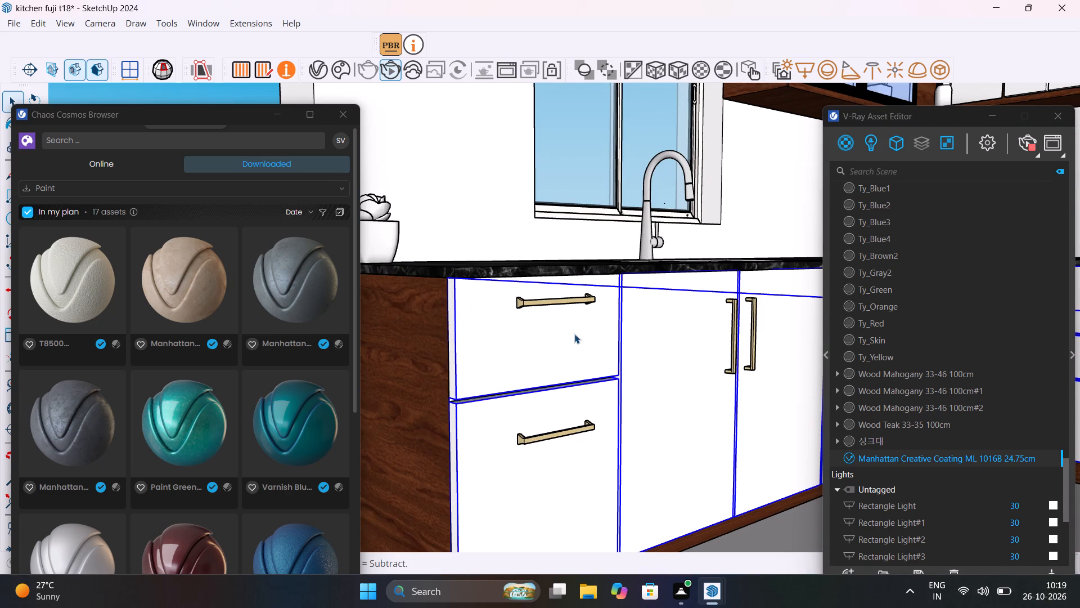
left_click(574, 333)
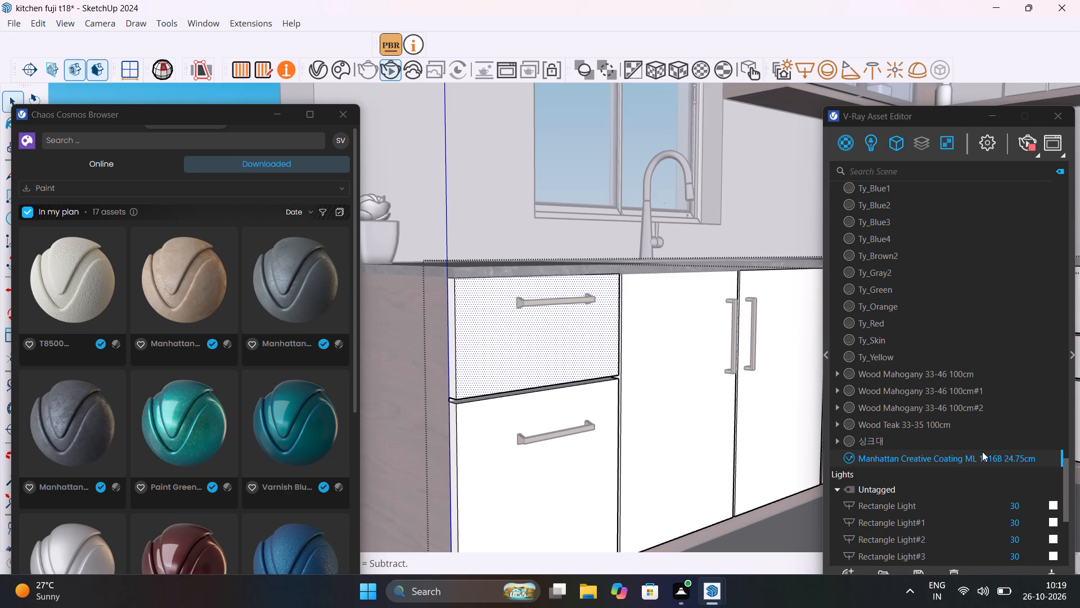
right_click(982, 455)
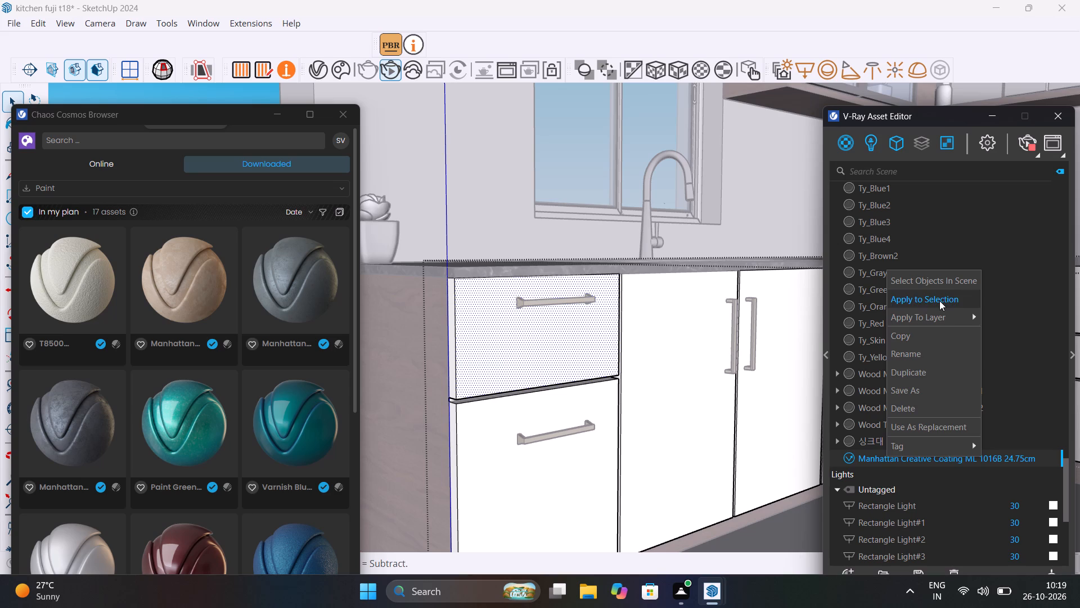
left_click(939, 301)
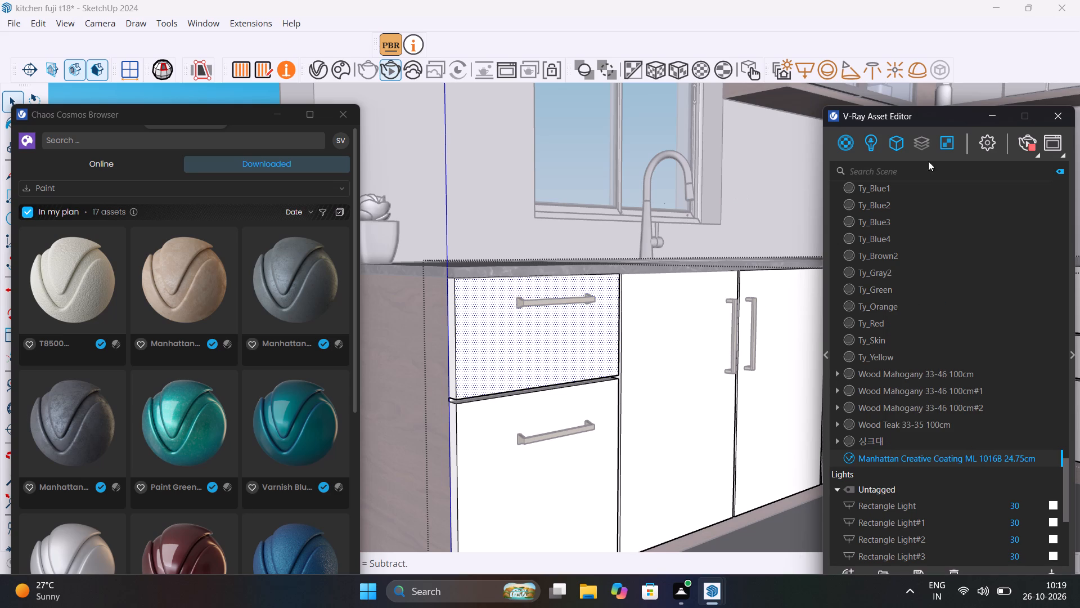
Stop the running render, leave the base-front group, and render a close view of the upper drawer beside the sink.
left_click(1032, 142)
scroll(789, 427, "down", 5)
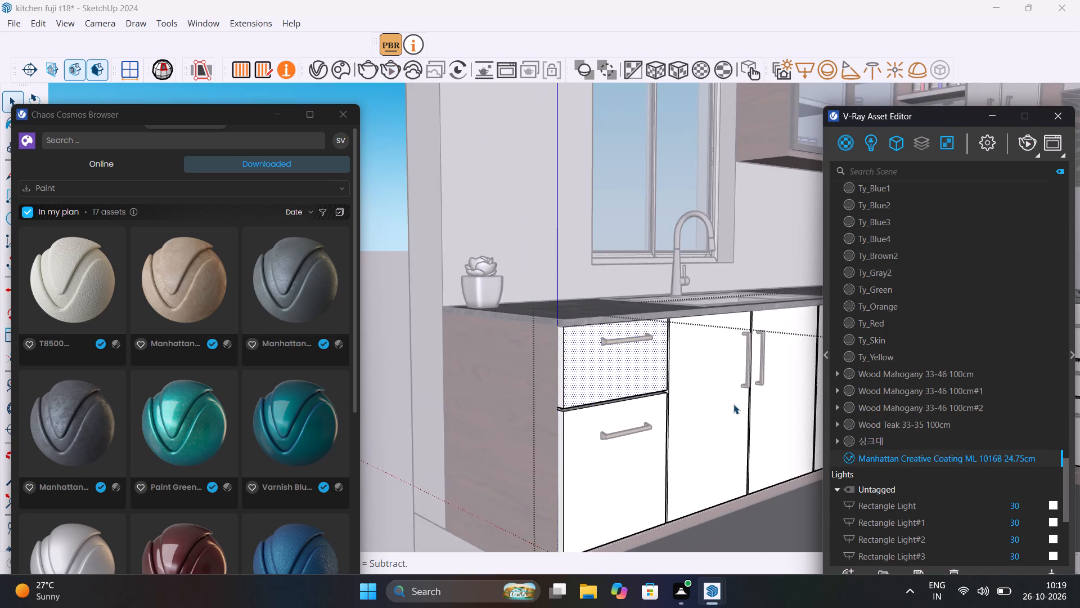
scroll(733, 404, "down", 6)
left_click(497, 364)
scroll(708, 360, "up", 7)
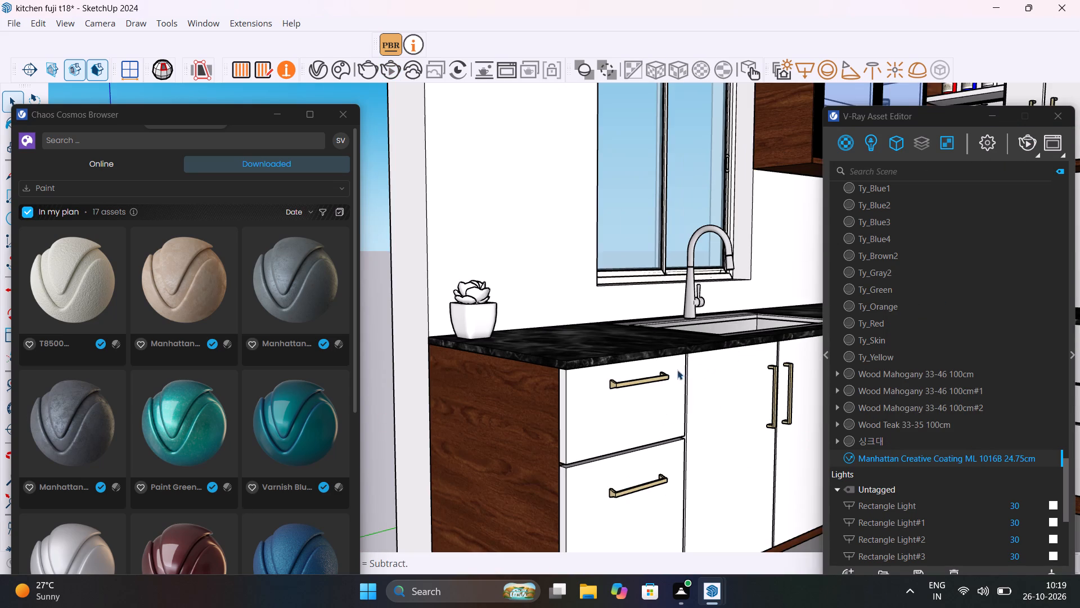
scroll(686, 369, "up", 2)
middle_click_drag(693, 374, 669, 356)
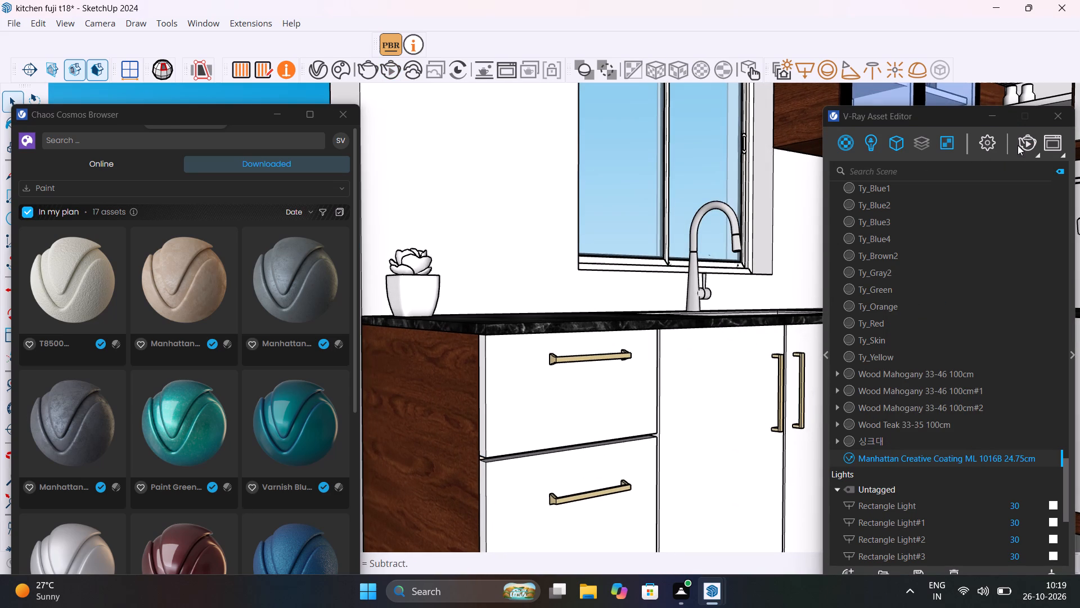
left_click(1029, 141)
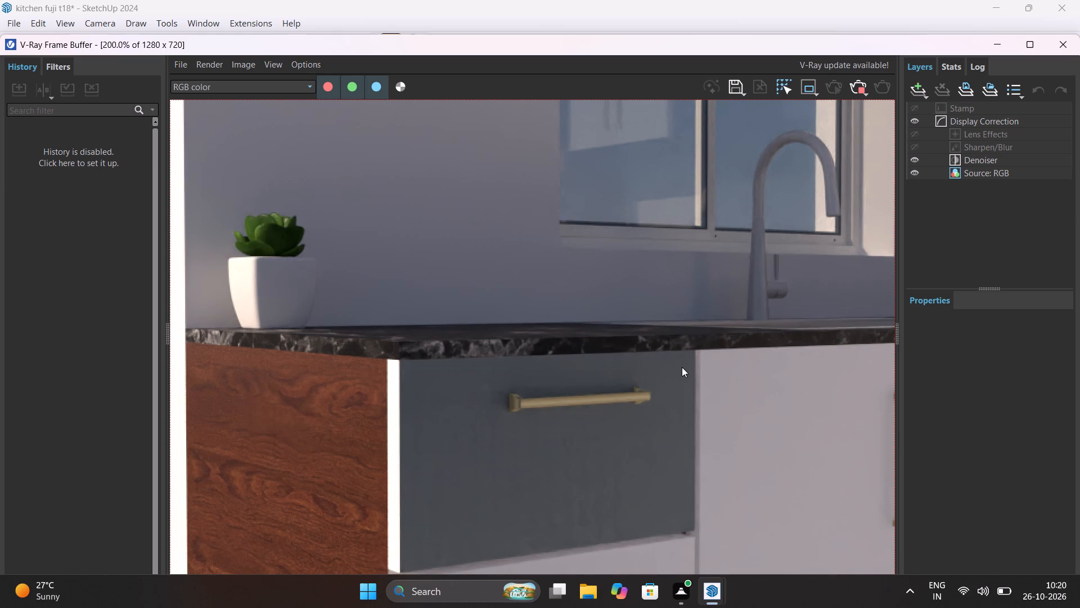
Examine the coating on the drawer front in the close-up render, stop rendering, and close the V-Ray Frame Buffer.
scroll(682, 367, "down", 4)
scroll(533, 358, "up", 4)
scroll(533, 358, "down", 1)
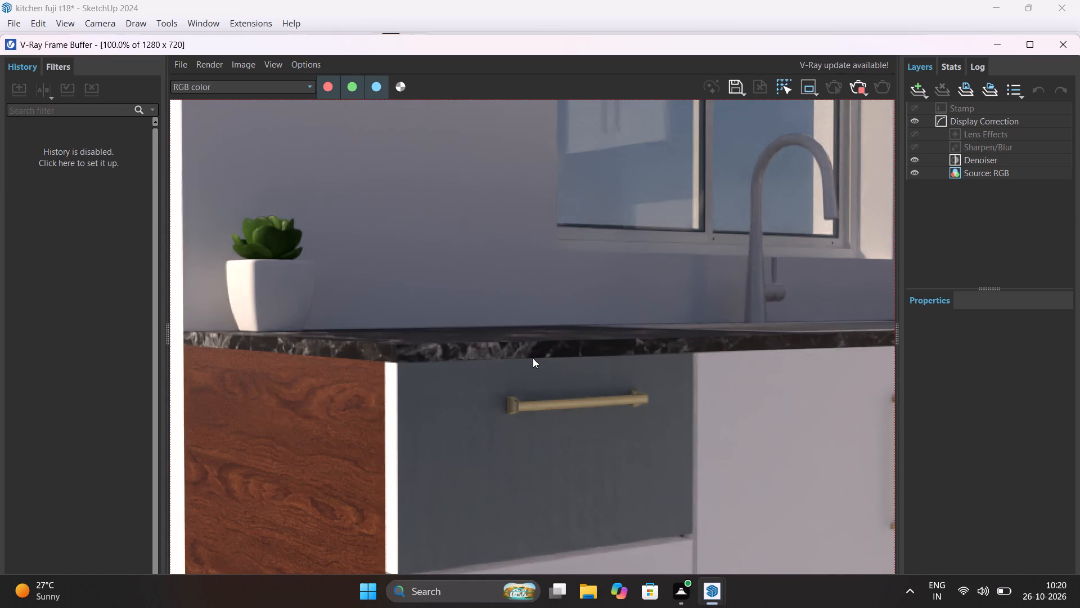
scroll(533, 358, "down", 2)
scroll(533, 358, "up", 3)
left_click(854, 85)
left_click(1065, 43)
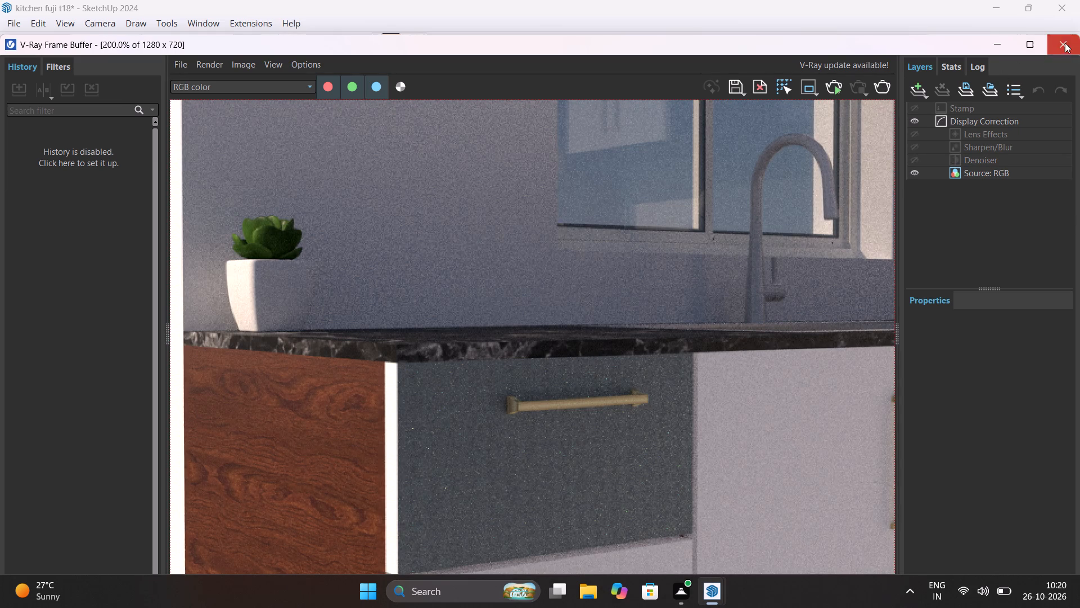
Apply Manhattan Creative Coating ML 1016B to the whole group of base cabinet doors and drawer fronts.
scroll(717, 299, "down", 2)
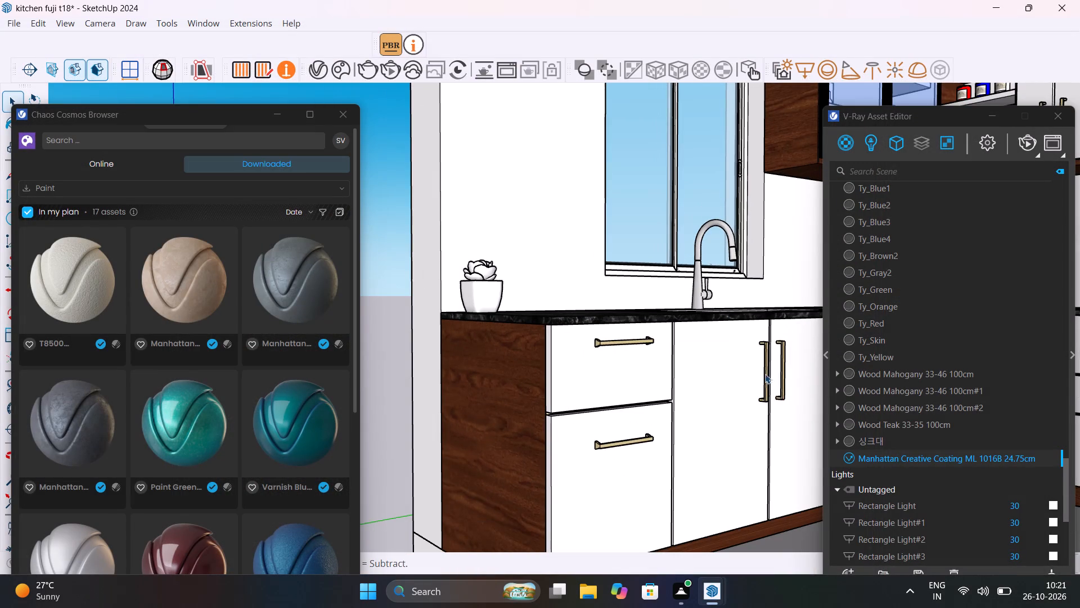
middle_click_drag(758, 370, 795, 325)
left_click(638, 325)
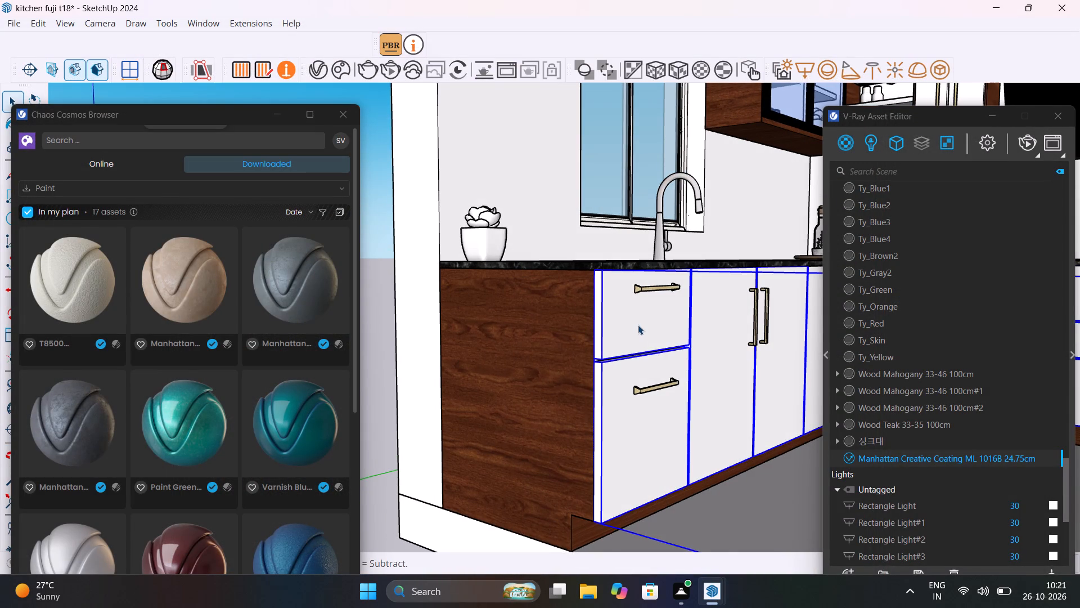
right_click(918, 456)
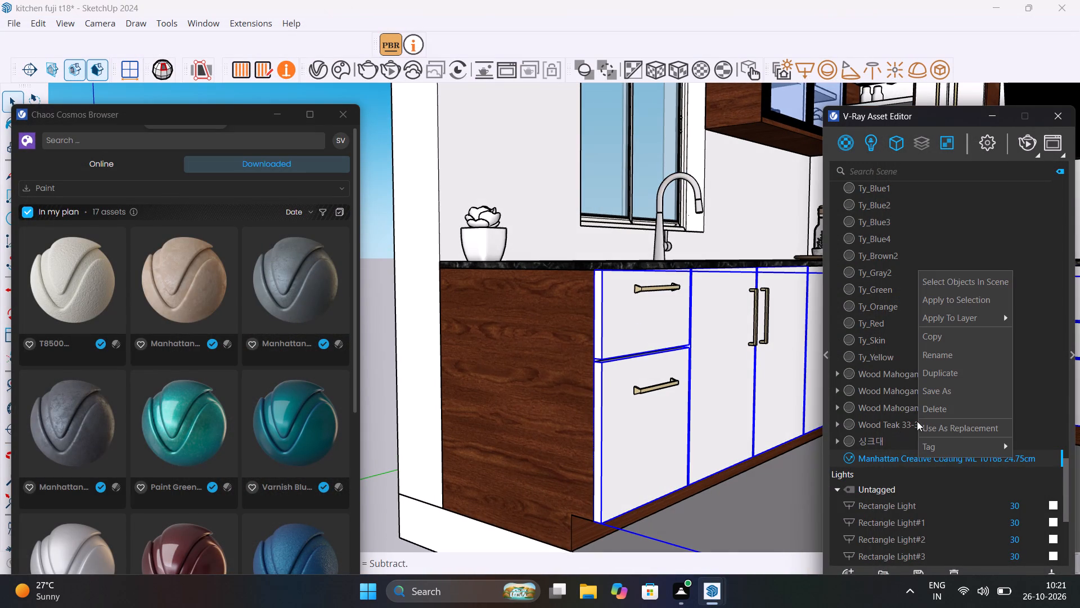
left_click(940, 301)
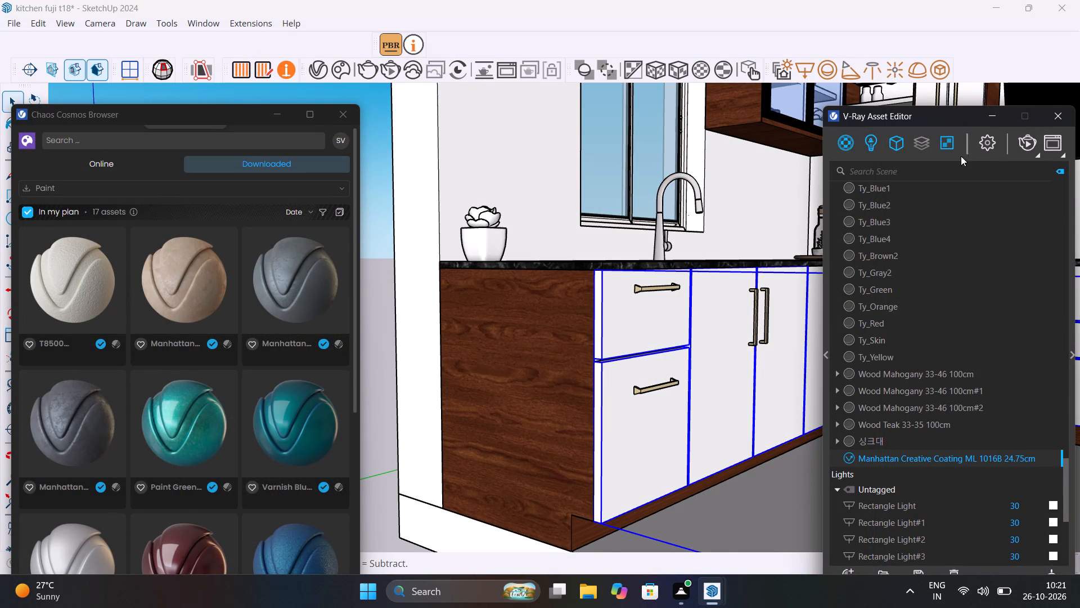
Render the base cabinets, examine the coating on their fronts, stop rendering, and close the V-Ray Frame Buffer.
left_click(1025, 138)
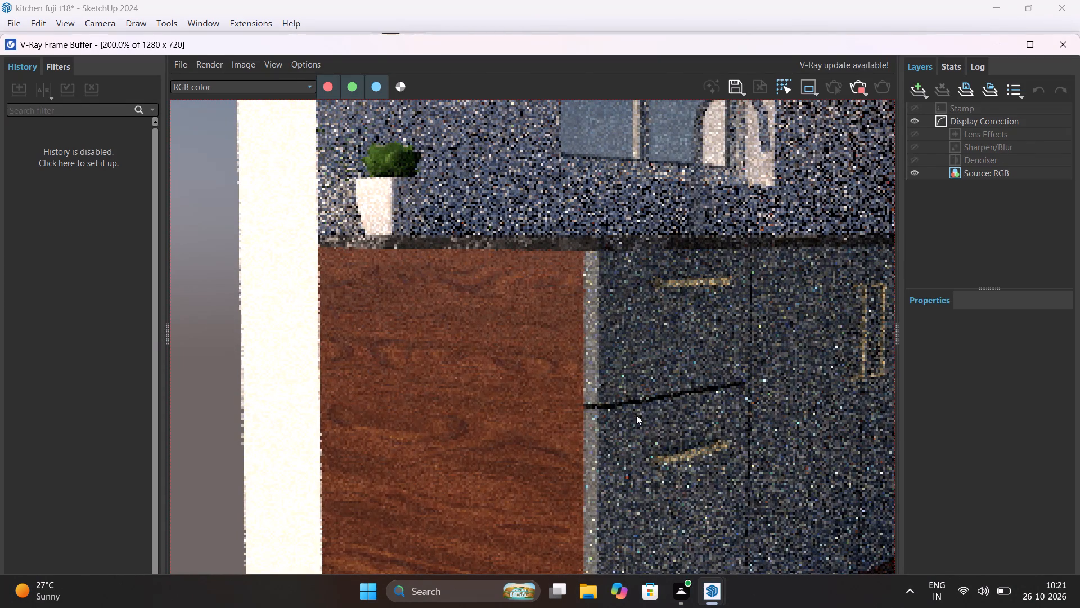
scroll(636, 409, "down", 1)
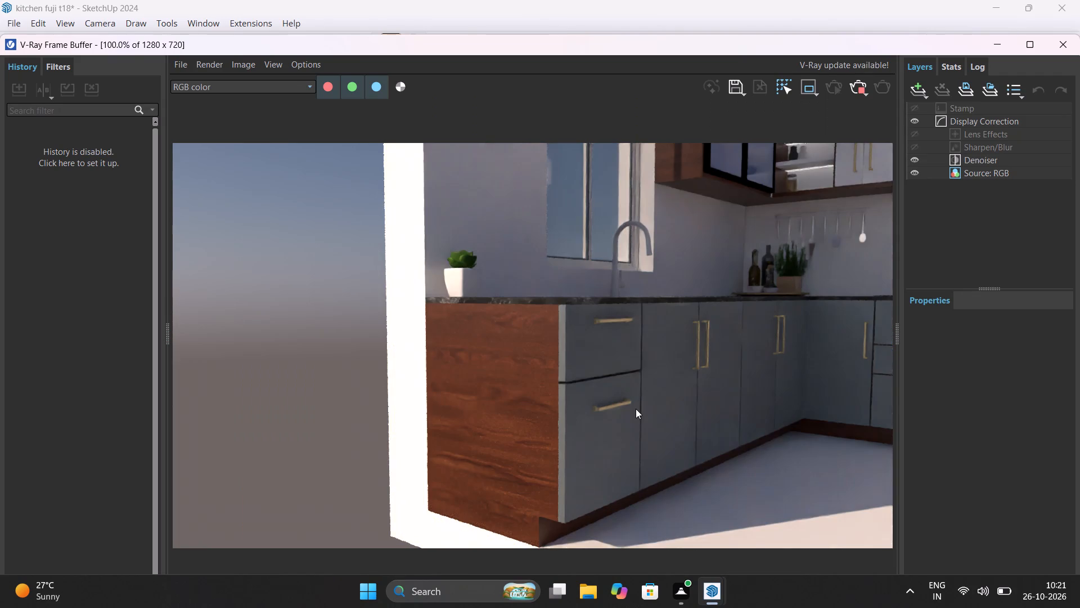
scroll(636, 409, "down", 2)
scroll(636, 409, "up", 2)
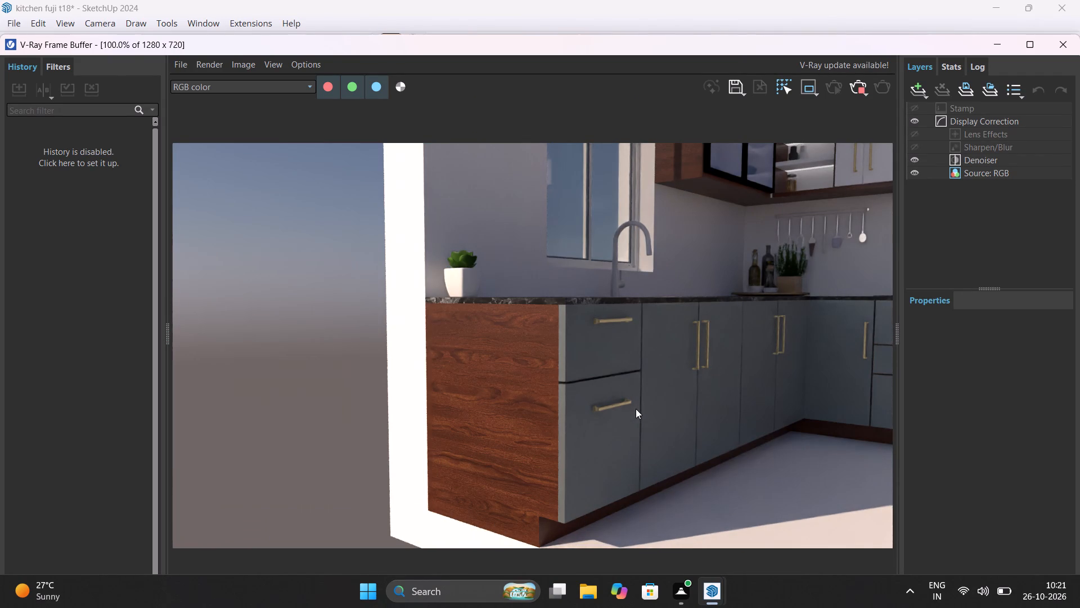
left_click(854, 86)
left_click(1064, 46)
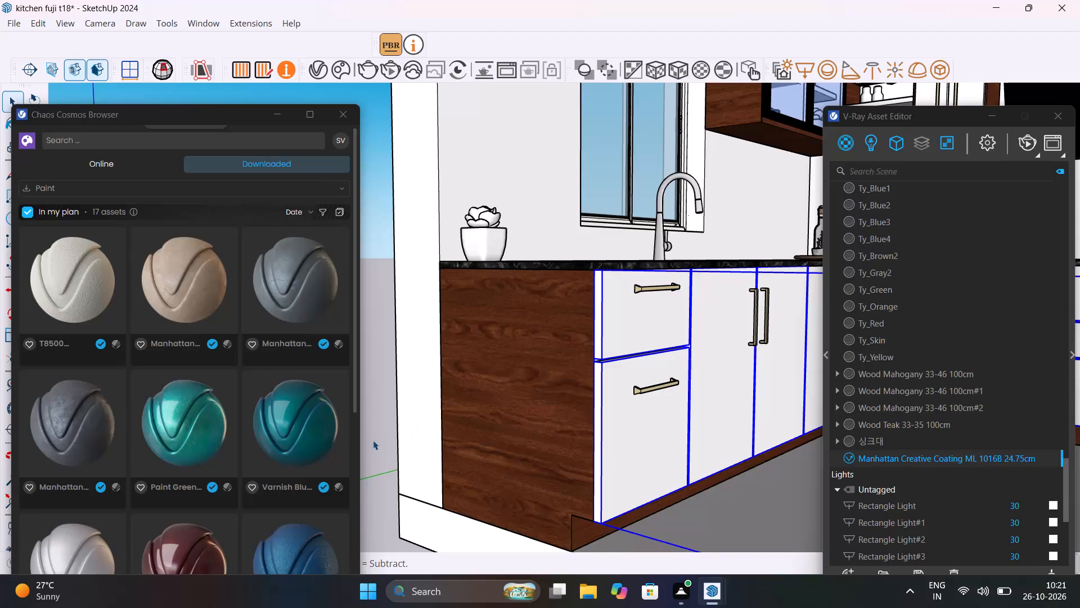
Apply Manhattan Creative Coating ML 1016B to the pair of wall cabinet doors between the open spice shelves and the range hood.
left_click(373, 440)
scroll(750, 351, "down", 5)
middle_click_drag(754, 301, 606, 505)
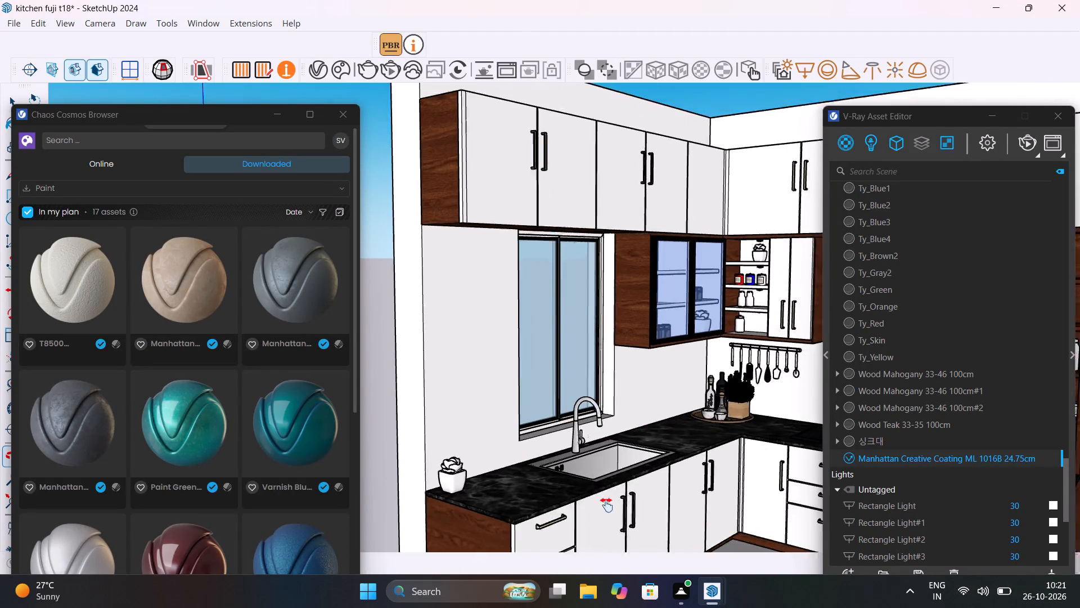
middle_click_drag(606, 505, 596, 450)
scroll(600, 162, "up", 4)
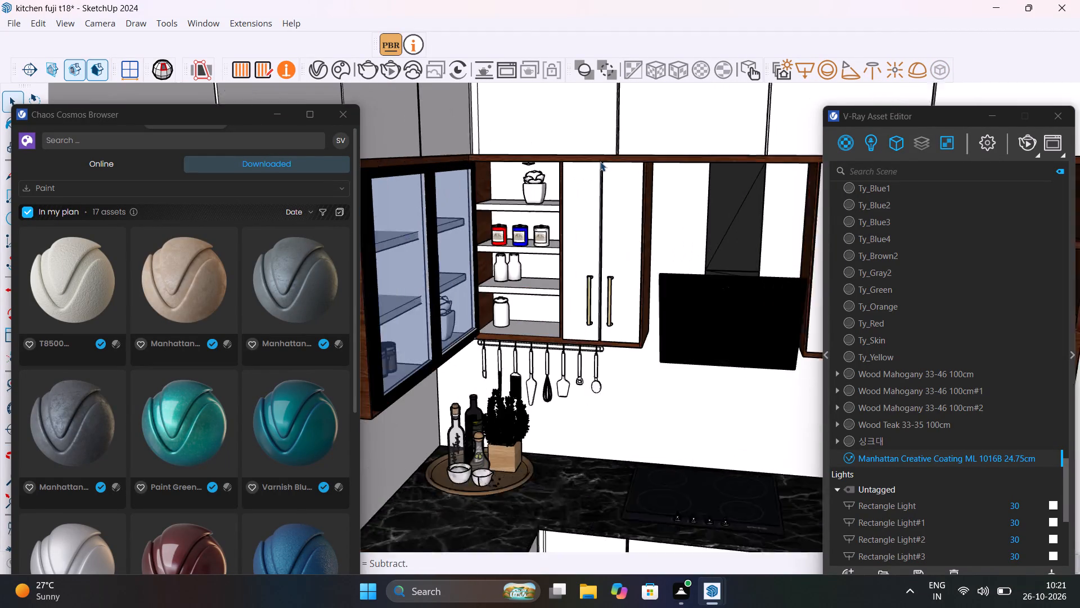
scroll(600, 162, "up", 8)
left_click(642, 238)
scroll(642, 238, "up", 4)
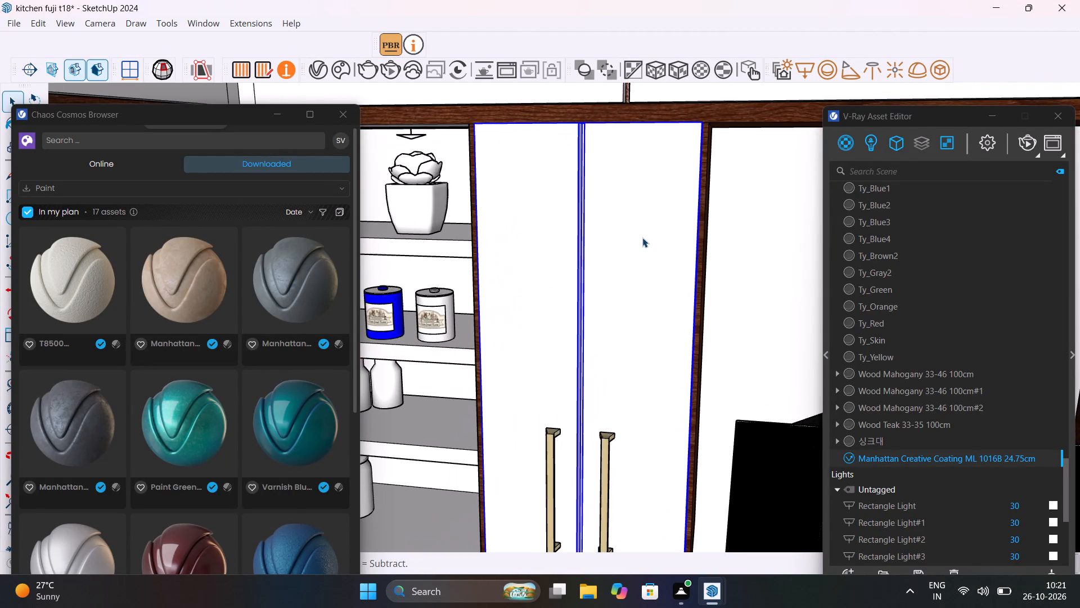
right_click(937, 463)
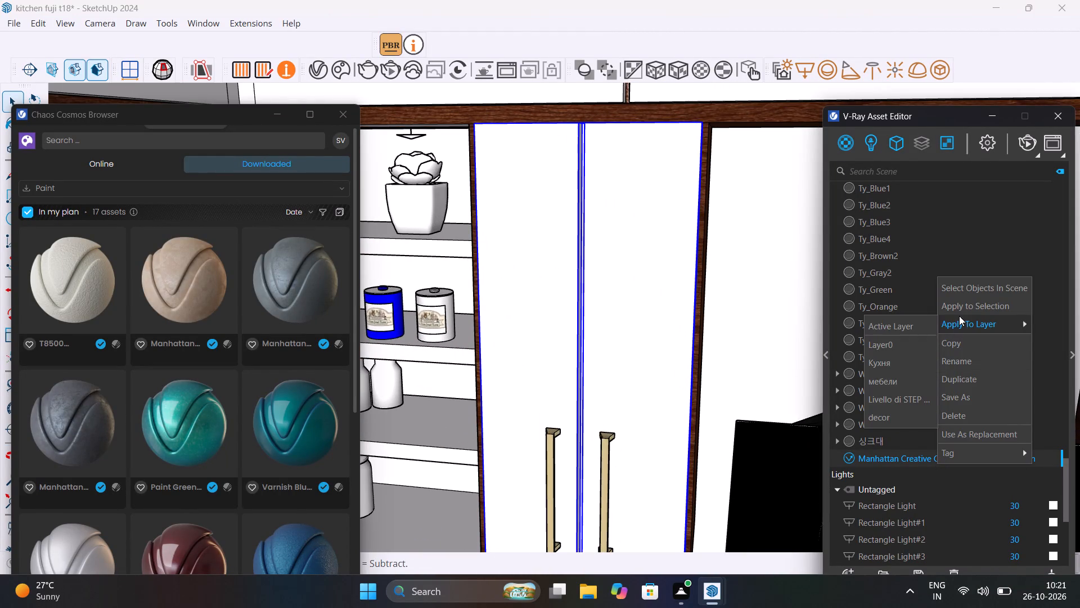
left_click(966, 303)
Apply Manhattan Creative Coating ML 1016B to the pair of wall cabinet doors on the far side of the range hood.
scroll(623, 376, "down", 13)
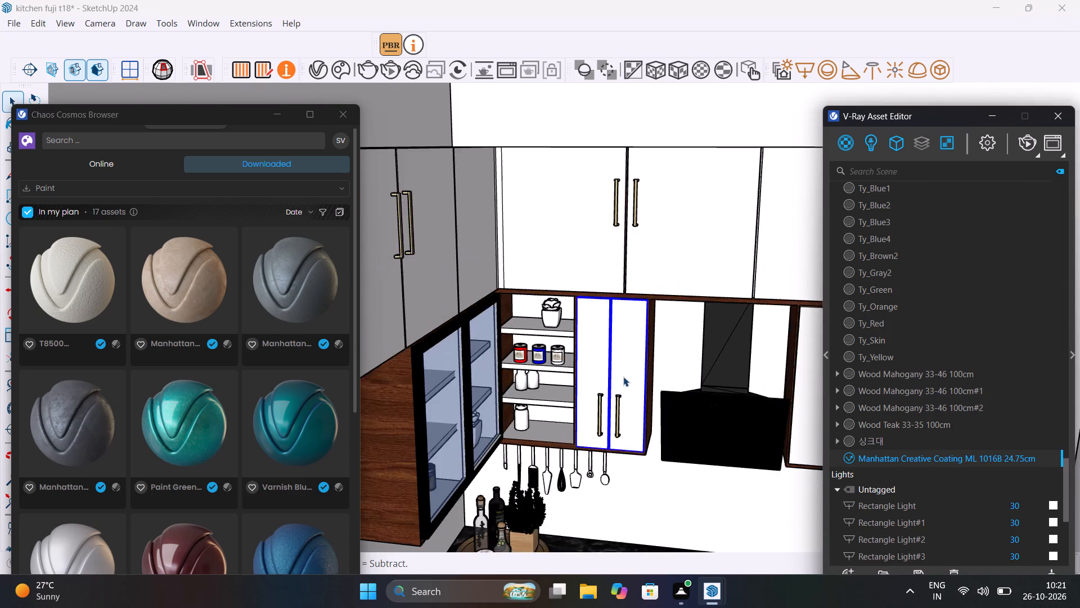
scroll(623, 377, "down", 5)
scroll(753, 375, "up", 8)
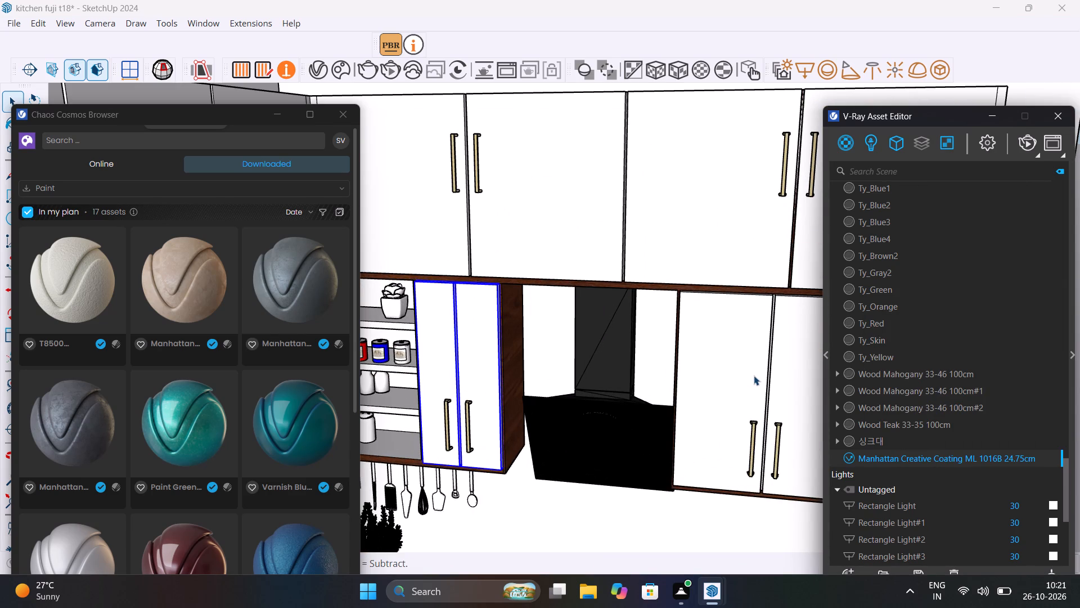
left_click(754, 375)
right_click(919, 459)
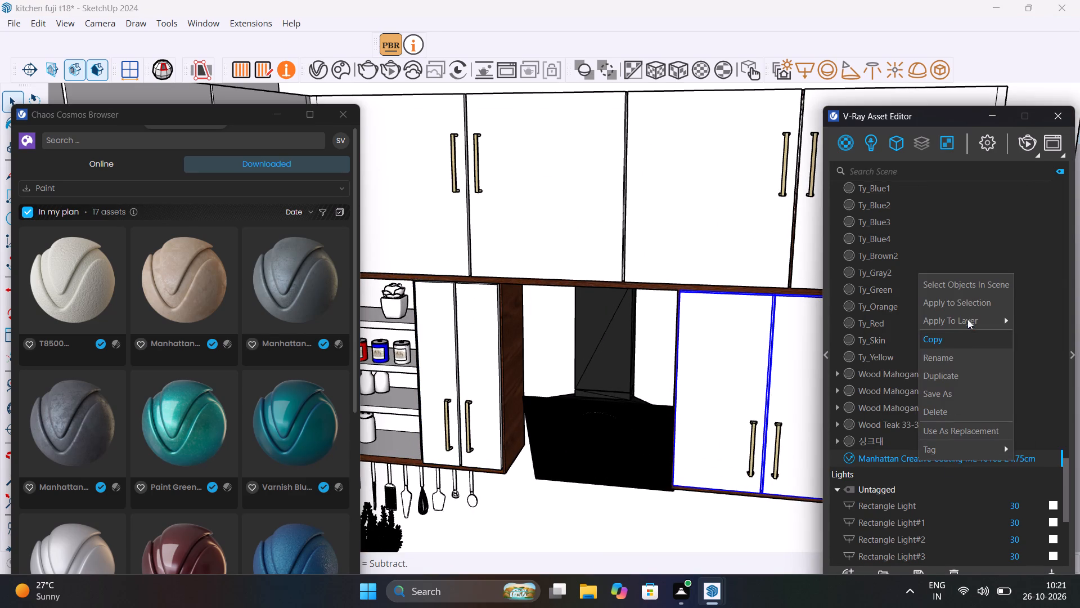
left_click(970, 305)
Apply Manhattan Creative Coating ML 1016B to the group of topmost wall cabinet doors running along both walls.
scroll(715, 405, "down", 12)
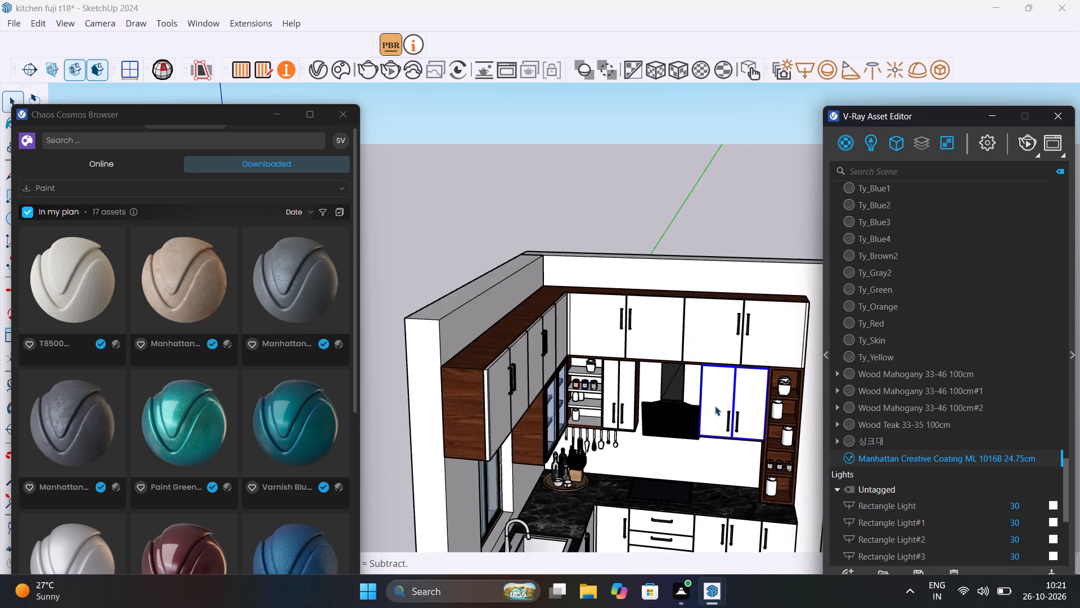
scroll(715, 406, "down", 1)
left_click(766, 210)
middle_click_drag(773, 309, 761, 255)
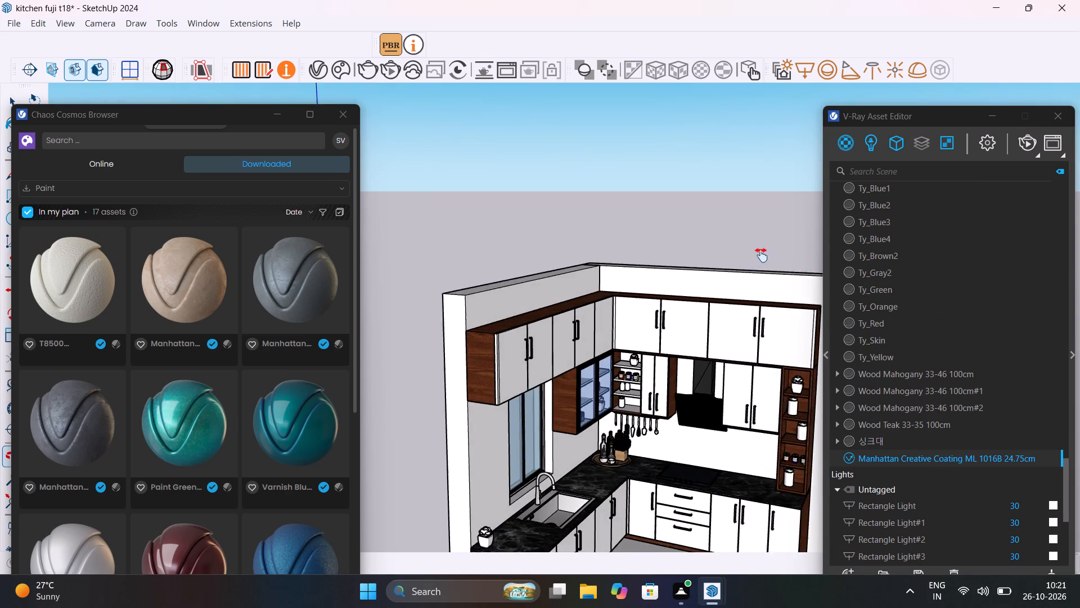
middle_click_drag(761, 255, 776, 252)
scroll(757, 260, "down", 1)
scroll(650, 303, "up", 11)
scroll(557, 370, "down", 6)
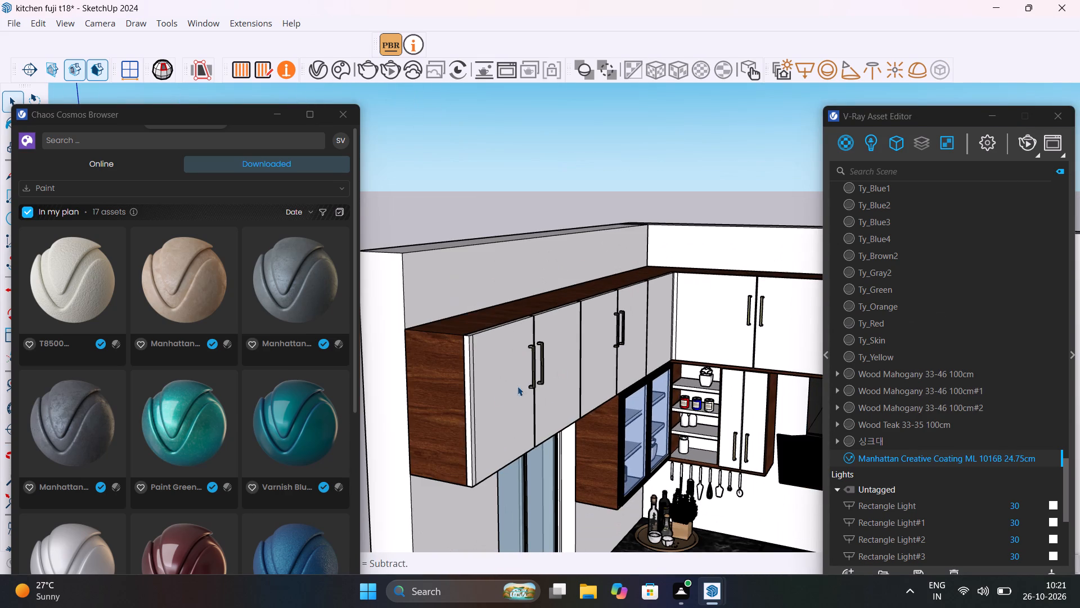
left_click(484, 402)
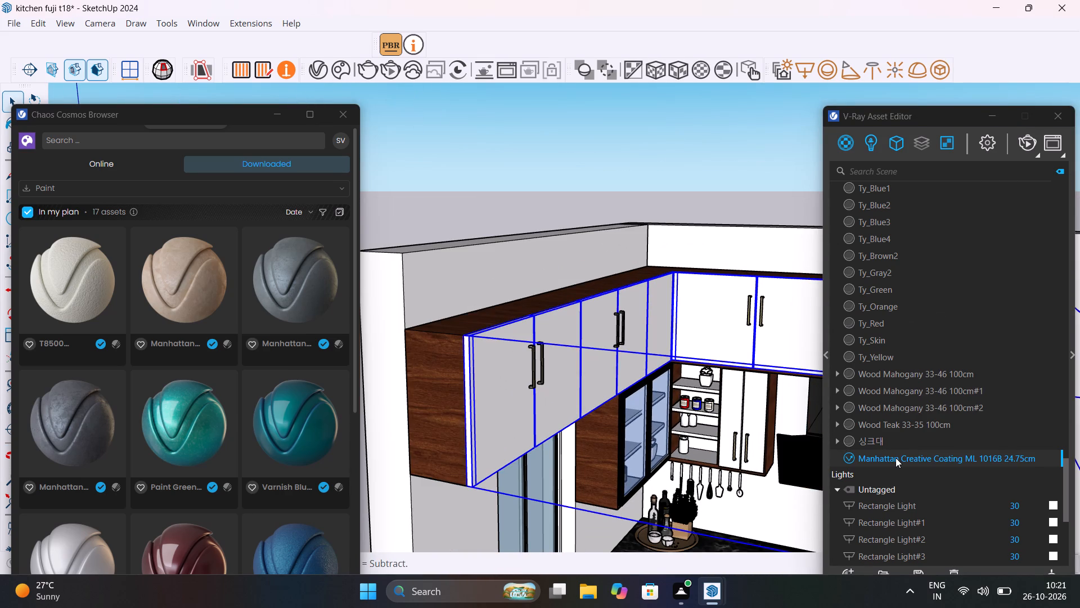
right_click(895, 457)
left_click(944, 297)
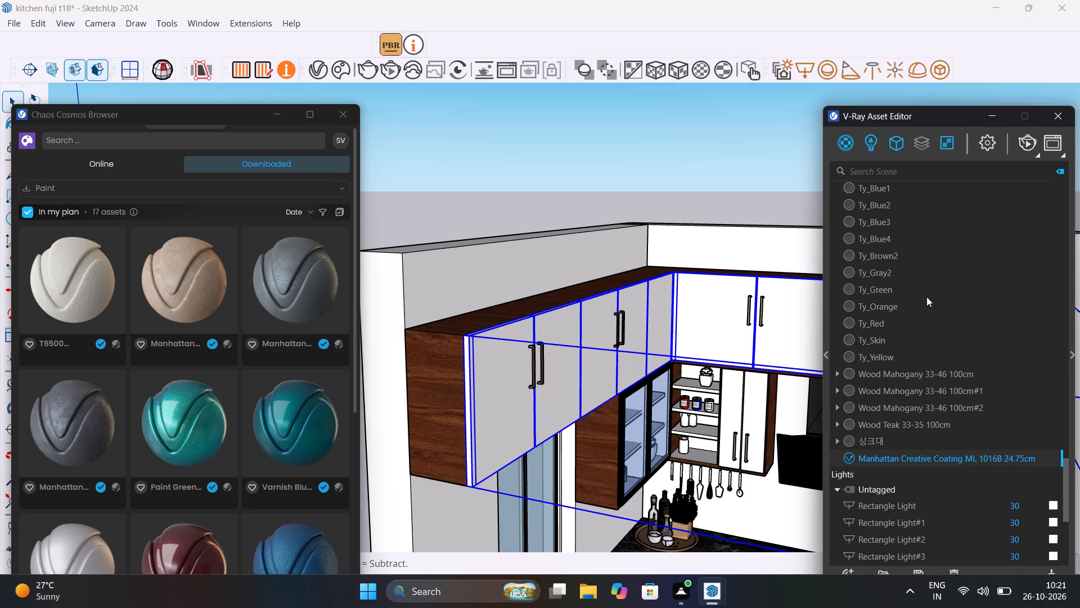
Clear the cabinet door selection and examine the wall cabinets along both walls and the kitchen as a whole.
scroll(755, 429, "down", 9)
left_click(673, 285)
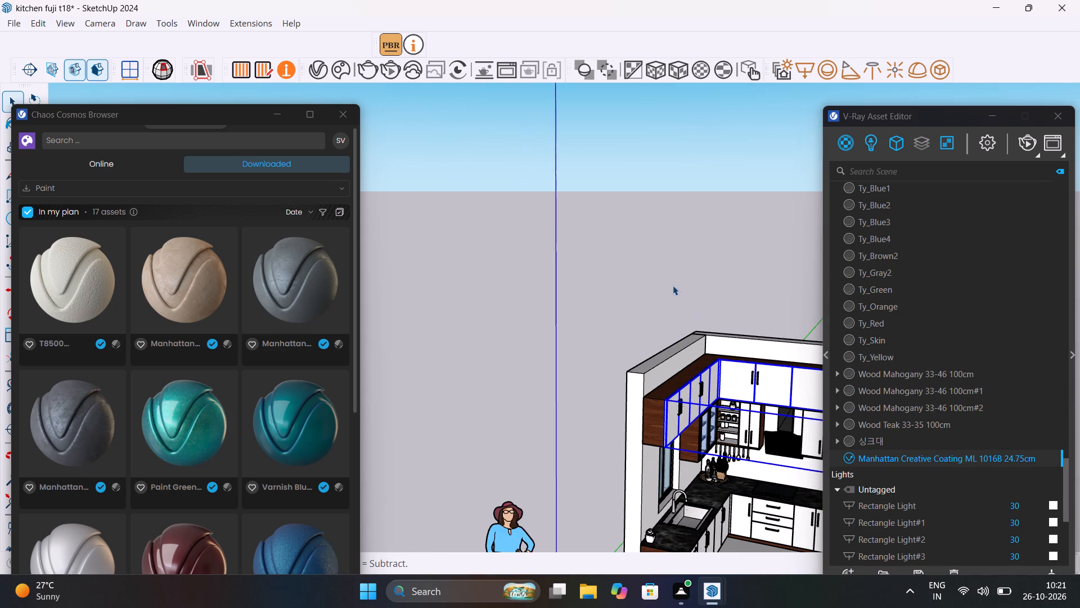
scroll(741, 433, "up", 5)
middle_click_drag(741, 432, 548, 328)
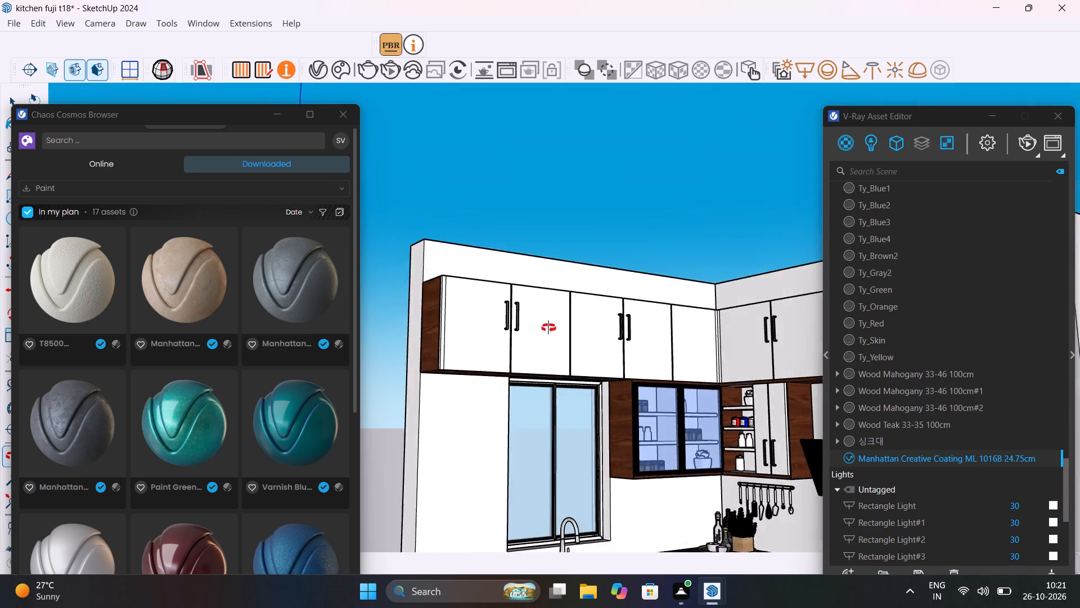
middle_click_drag(548, 328, 671, 305)
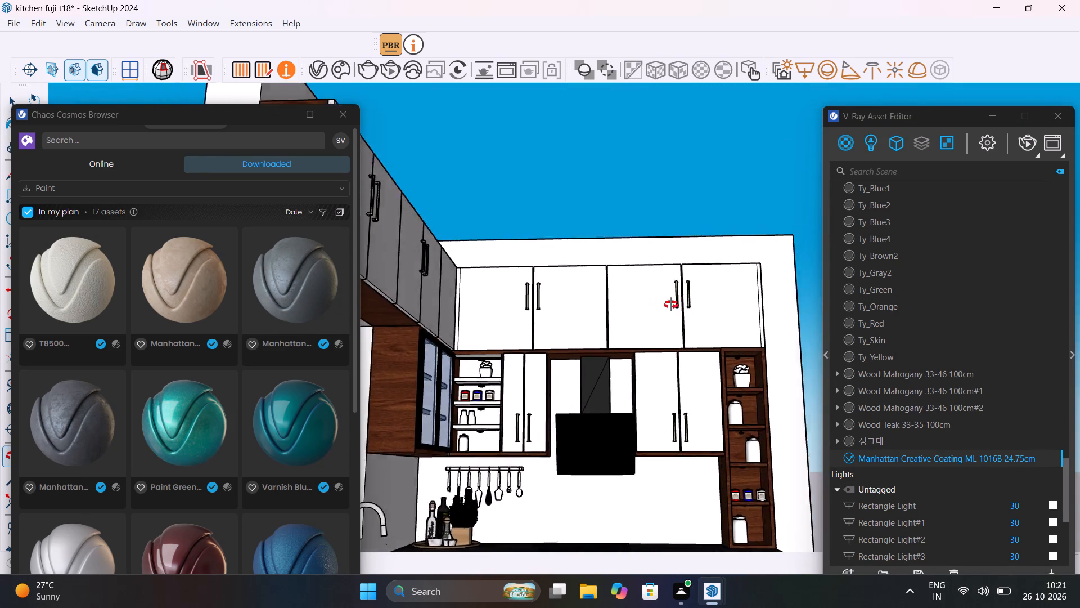
middle_click_drag(671, 305, 625, 390)
scroll(628, 400, "down", 3)
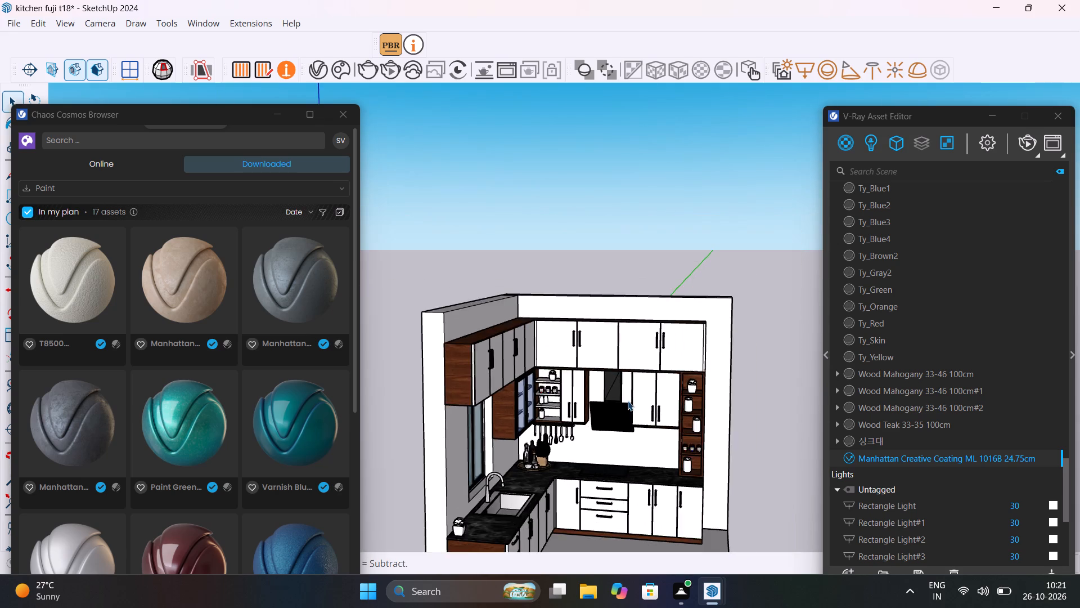
scroll(628, 401, "down", 5)
middle_click_drag(685, 431, 604, 364)
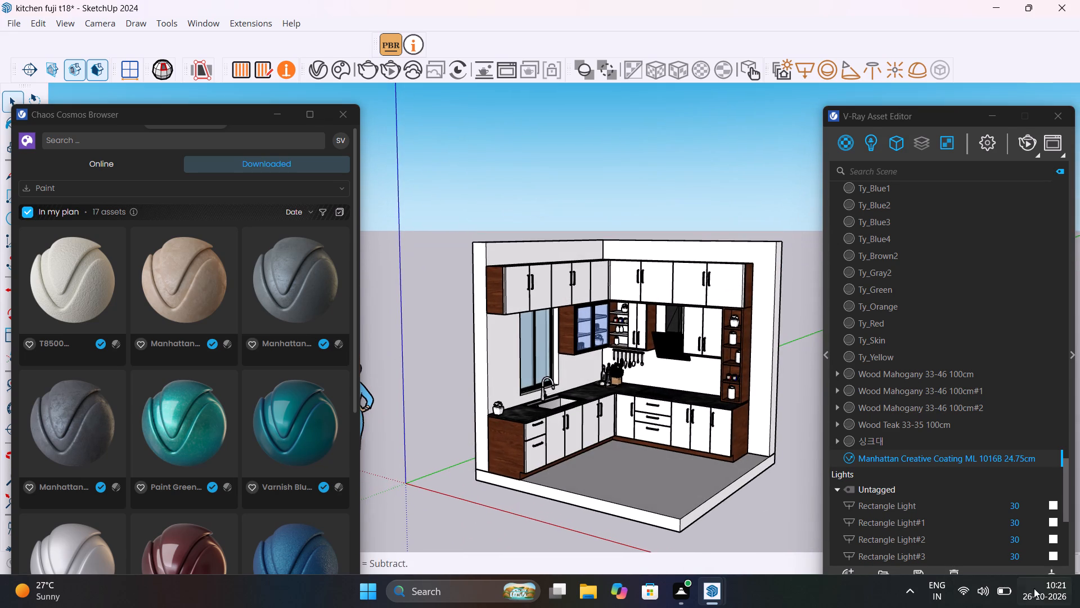
Set the colour temperature of Rectangle Light, Rectangle Light#1 and Rectangle Light#2 to 3500 K.
scroll(1046, 507, "up", 2)
scroll(1046, 506, "down", 4)
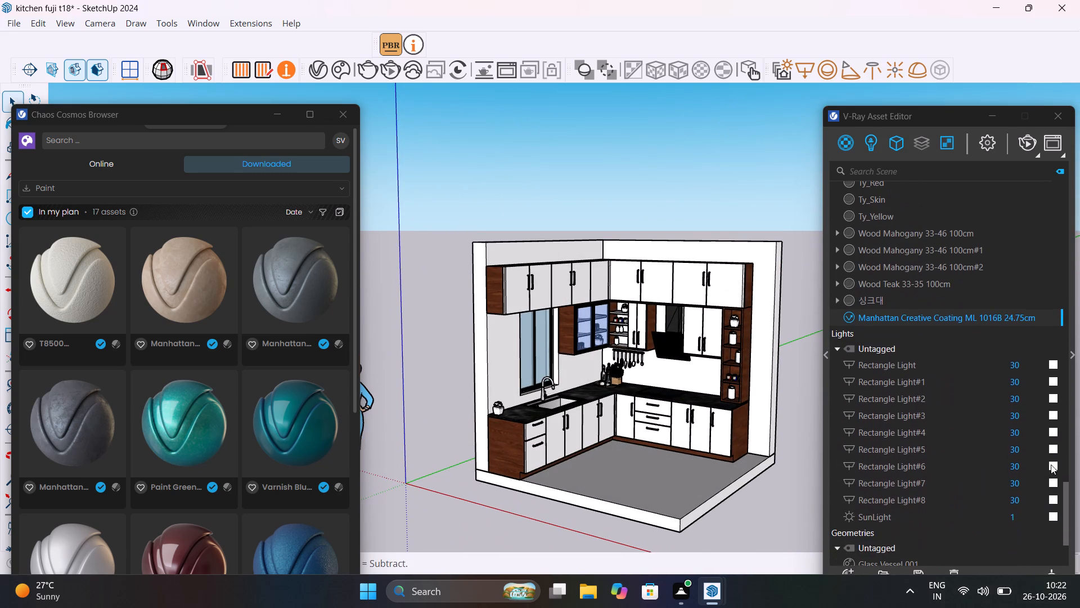
left_click(1052, 362)
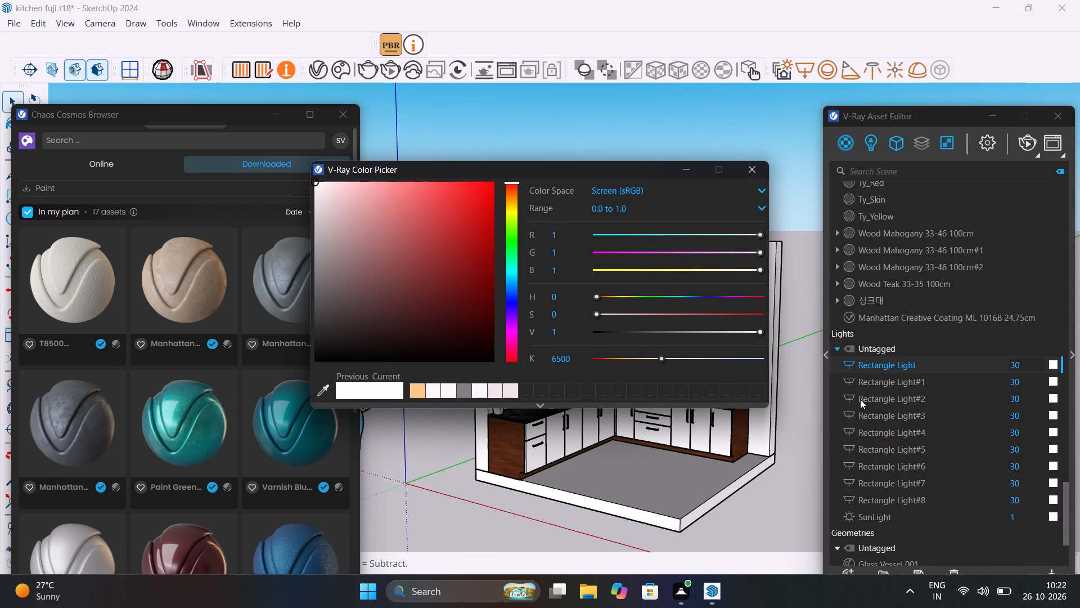
left_click_drag(578, 360, 481, 366)
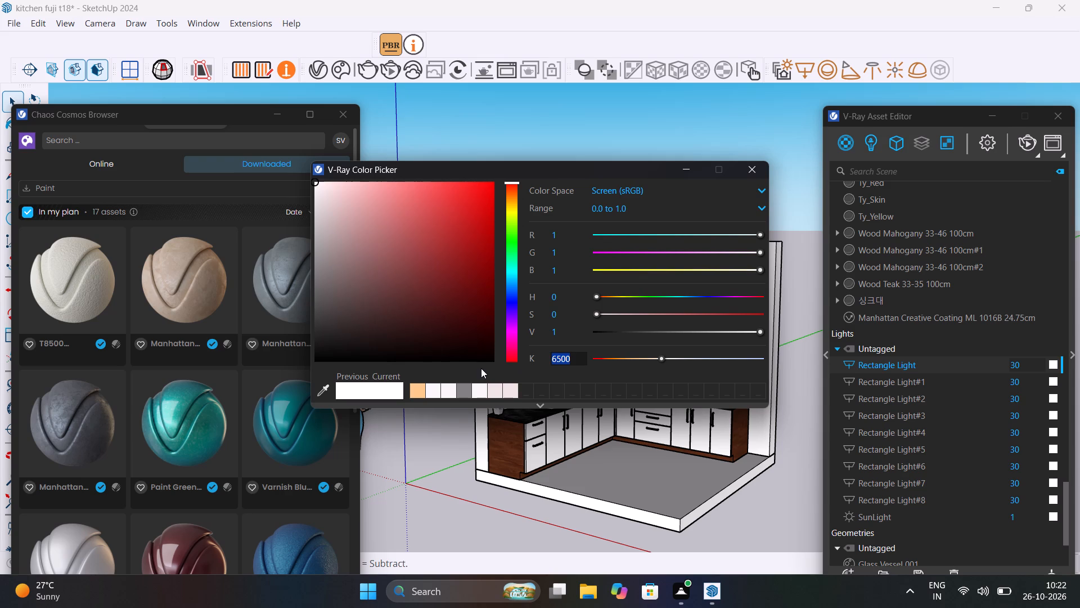
type("3500")
key("Return")
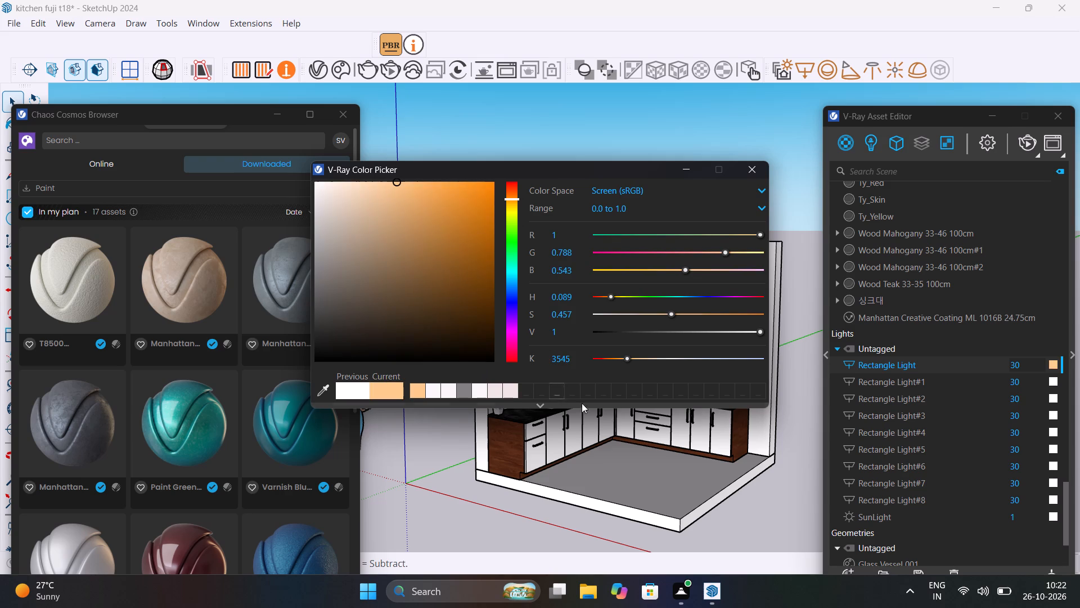
left_click(1052, 385)
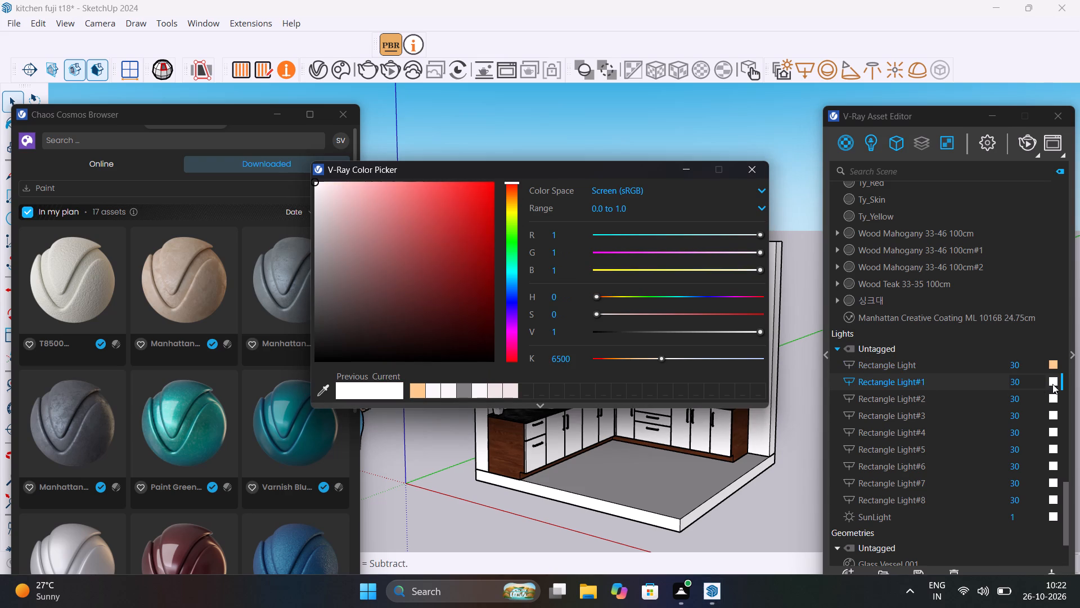
left_click_drag(582, 357, 506, 357)
left_click_drag(506, 357, 502, 358)
key("BackSpace")
type("3500")
key("Return")
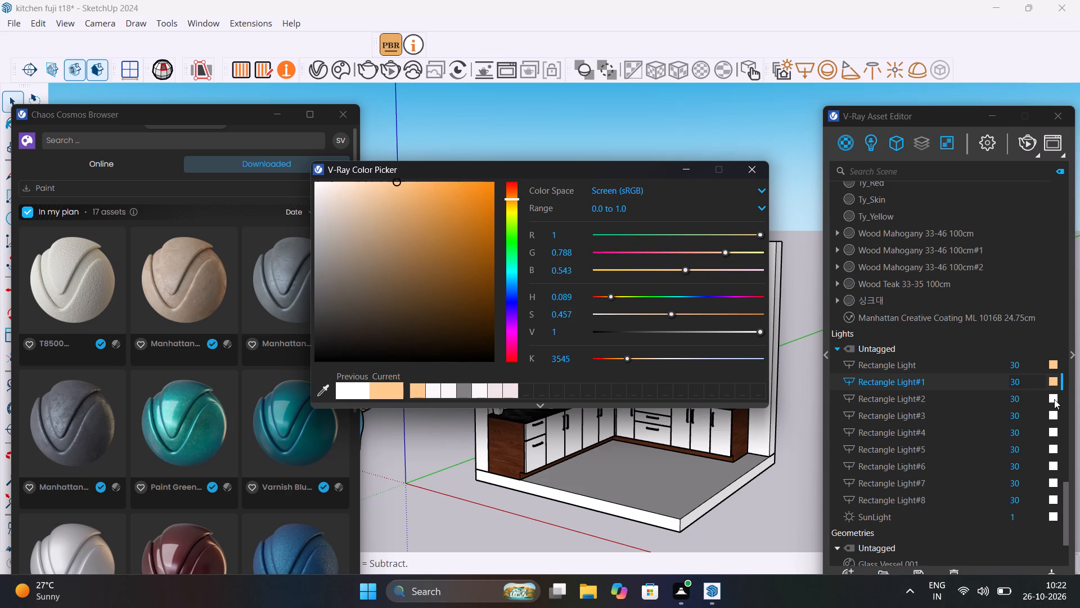
left_click(1054, 399)
left_click_drag(574, 359, 493, 359)
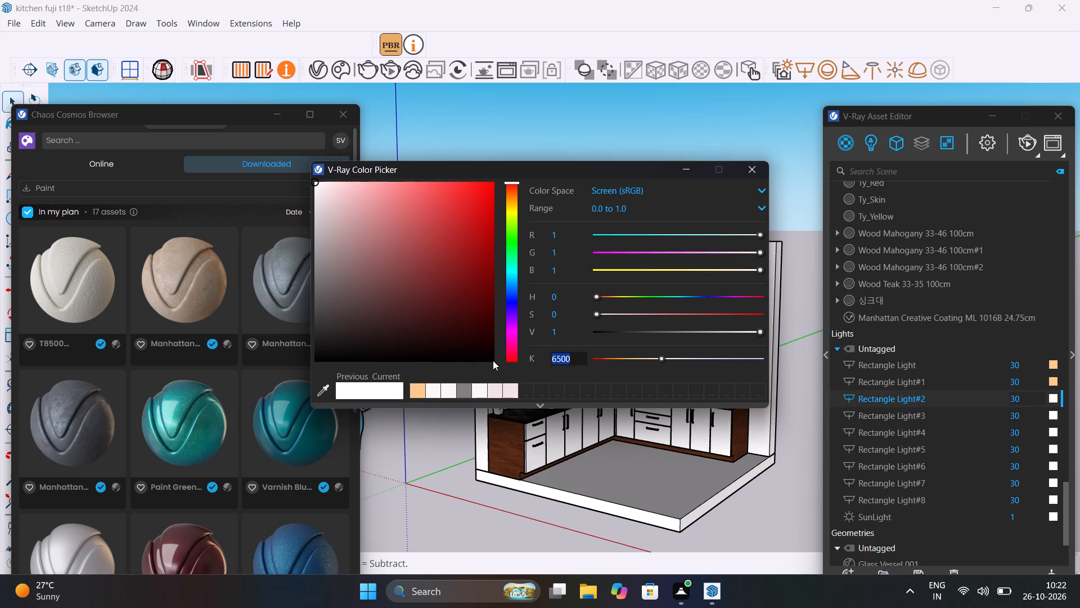
type("3500")
key("Return")
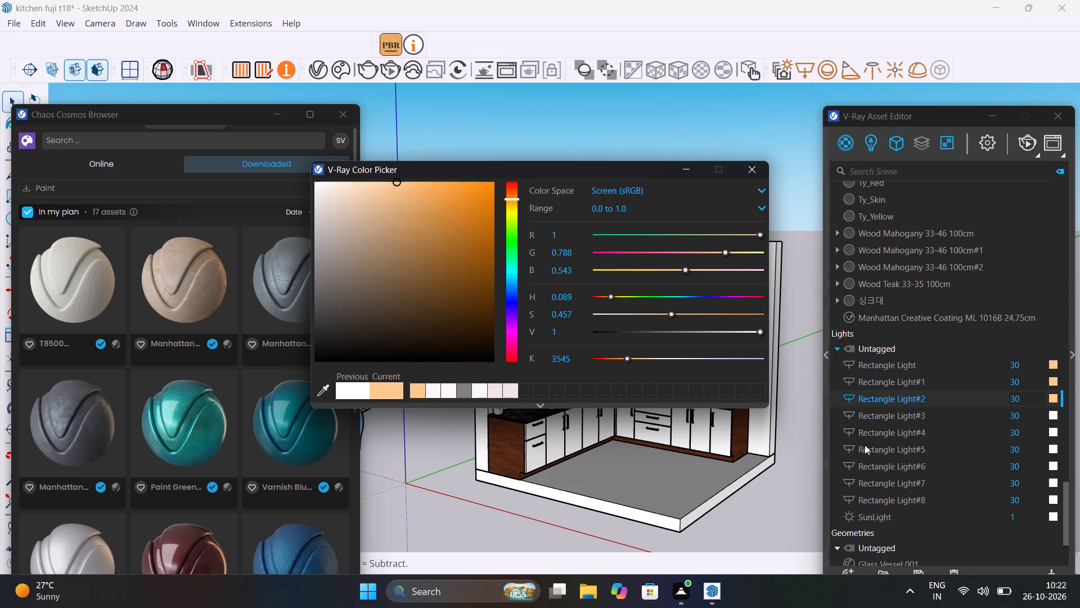
Set the colour temperature of Rectangle Light#3, Rectangle Light#4 and Rectangle Light#5 to 3500 K.
left_click(1050, 416)
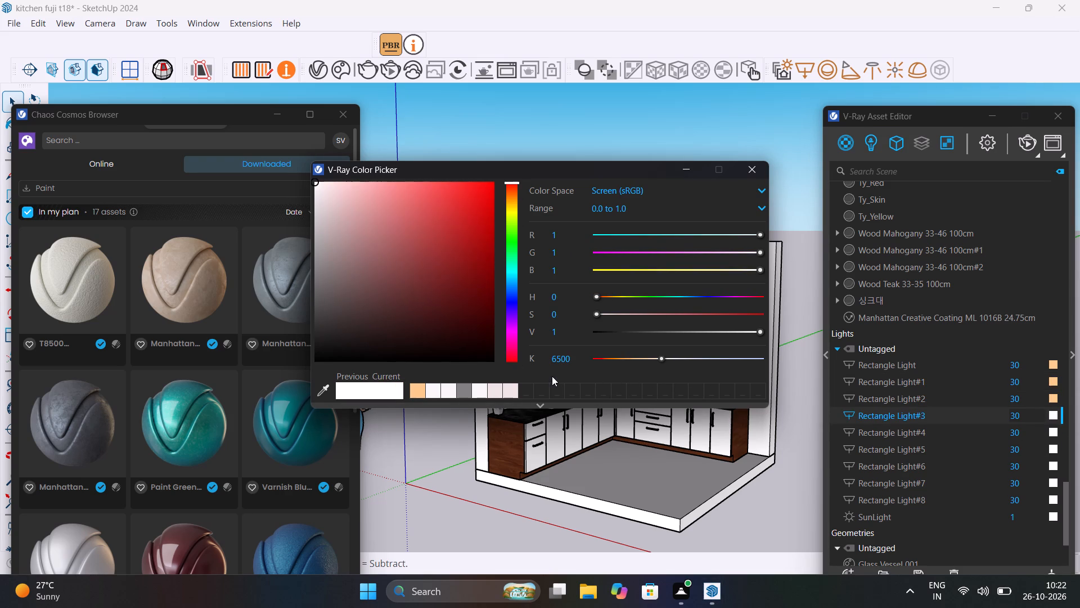
left_click_drag(572, 352, 466, 352)
type("3500")
key("Return")
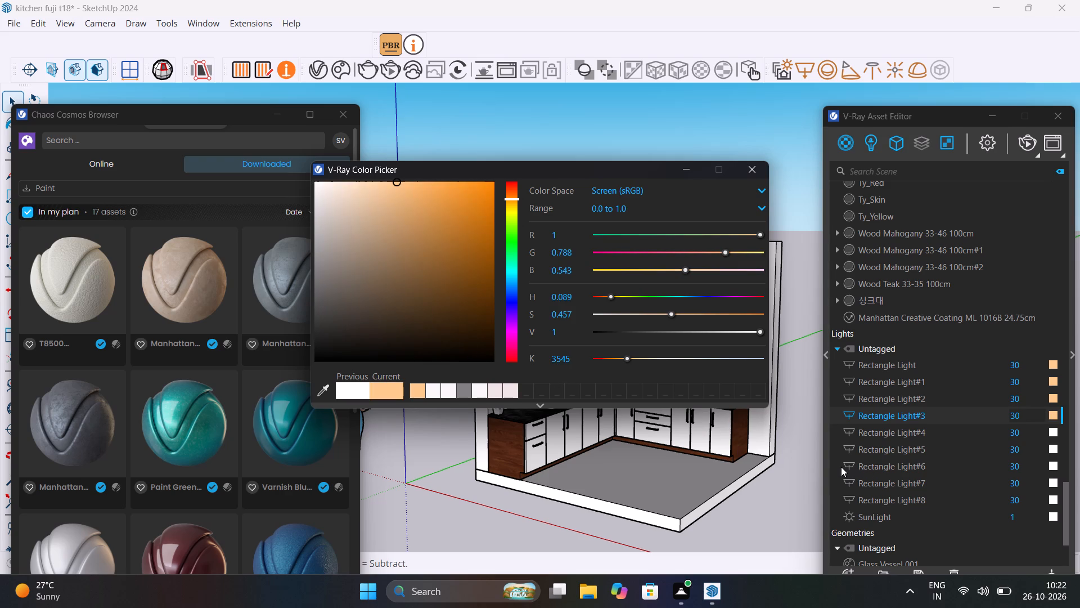
left_click(1054, 431)
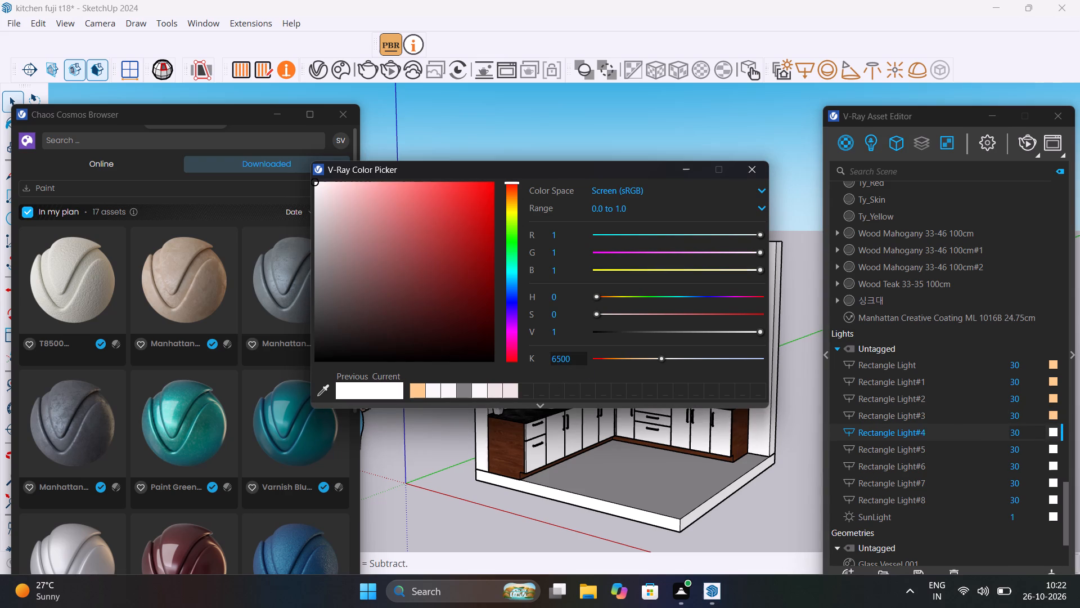
left_click_drag(579, 356, 403, 368)
type("3500")
key("Return")
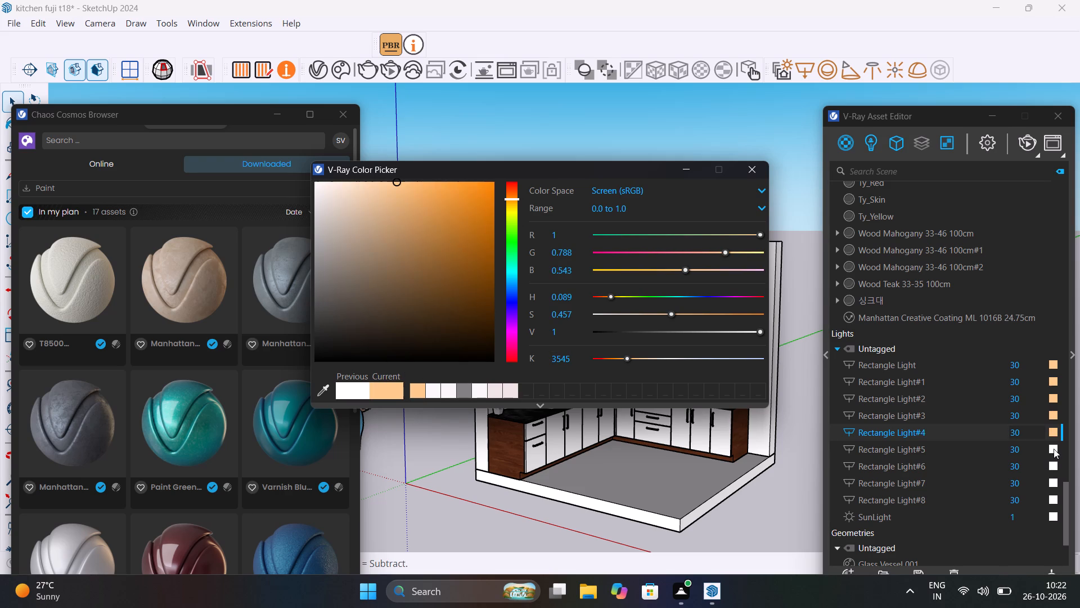
left_click(1054, 448)
left_click_drag(582, 355, 465, 357)
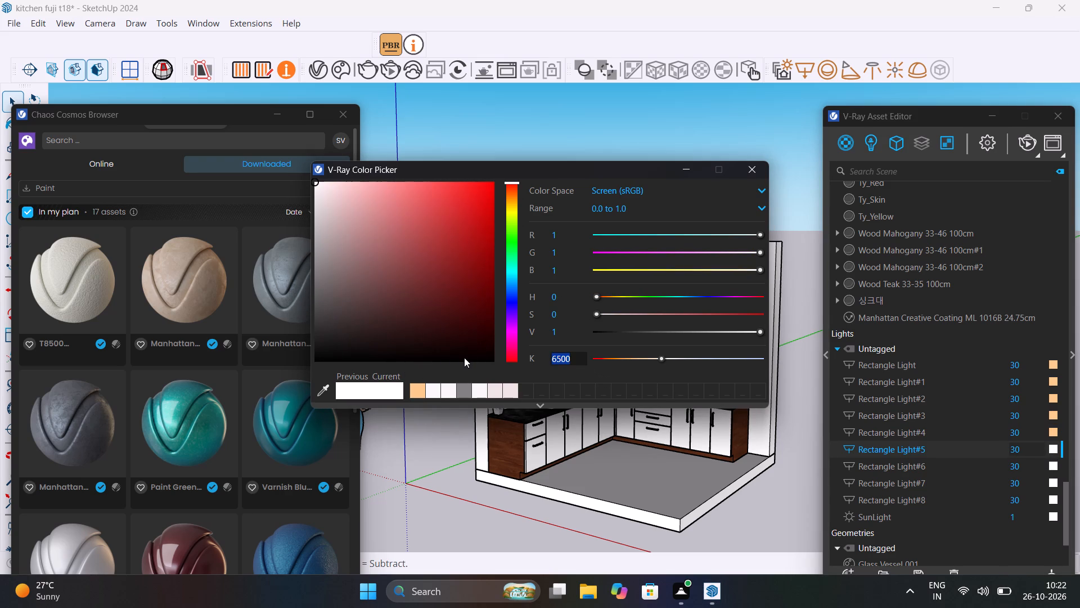
type("3500")
key("Return")
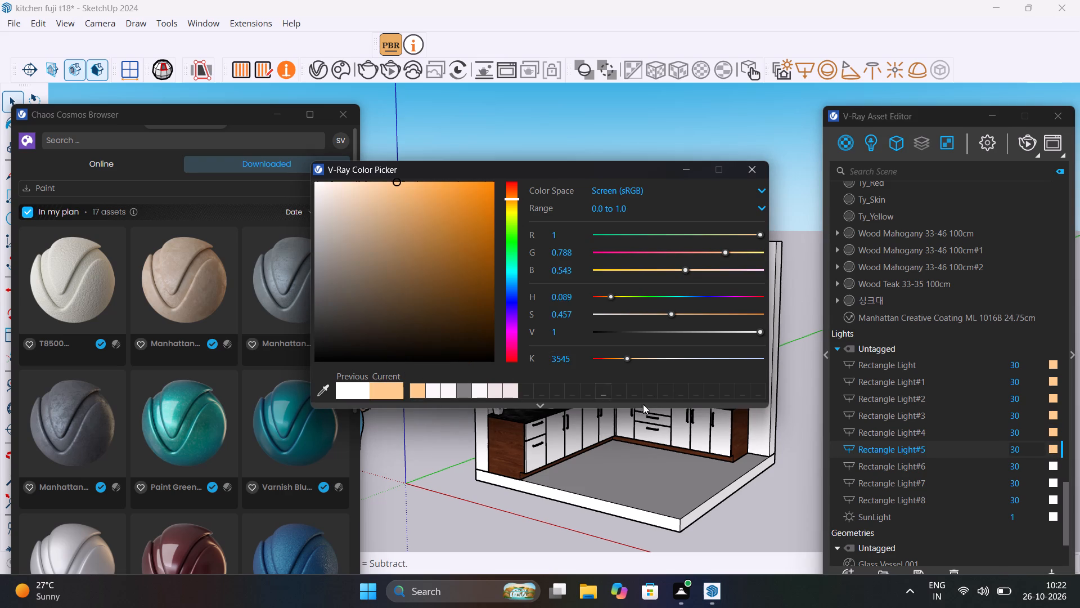
Set the colour temperature of Rectangle Light#6, Rectangle Light#7 and Rectangle Light#8 to 3500 K and close the V-Ray Color Picker.
left_click(1054, 469)
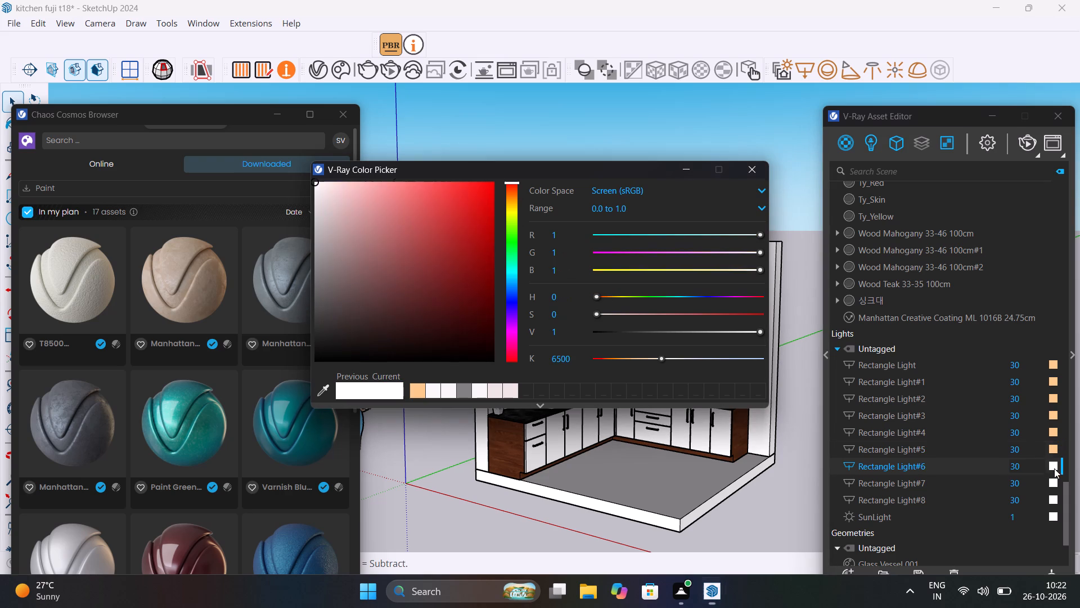
left_click_drag(573, 360, 508, 359)
type("3500")
key("Return")
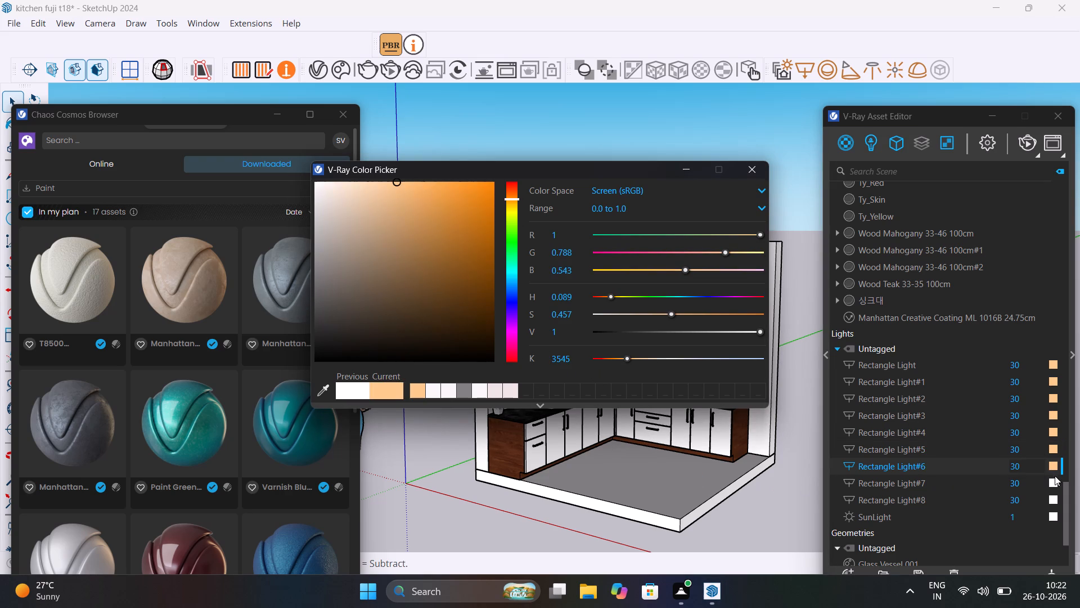
left_click(1053, 483)
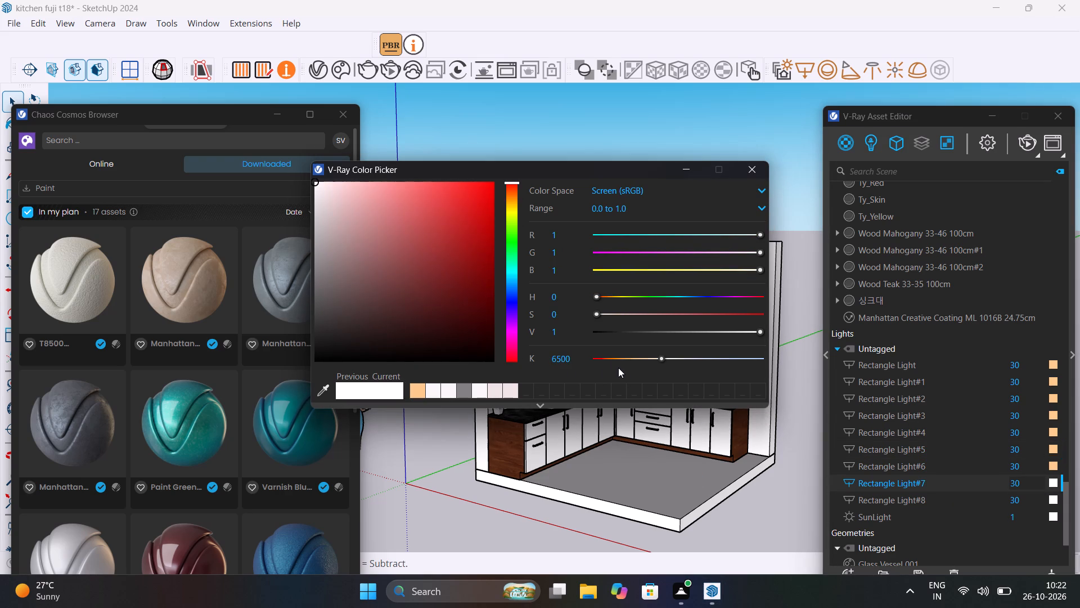
left_click_drag(579, 356, 489, 370)
type("3500")
key("Return")
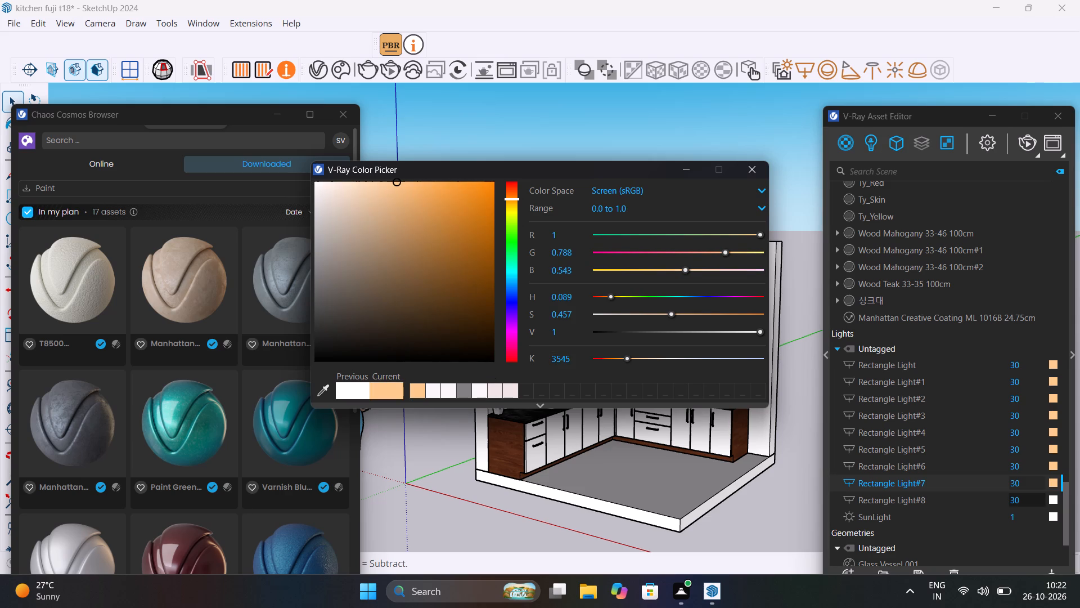
left_click(1052, 501)
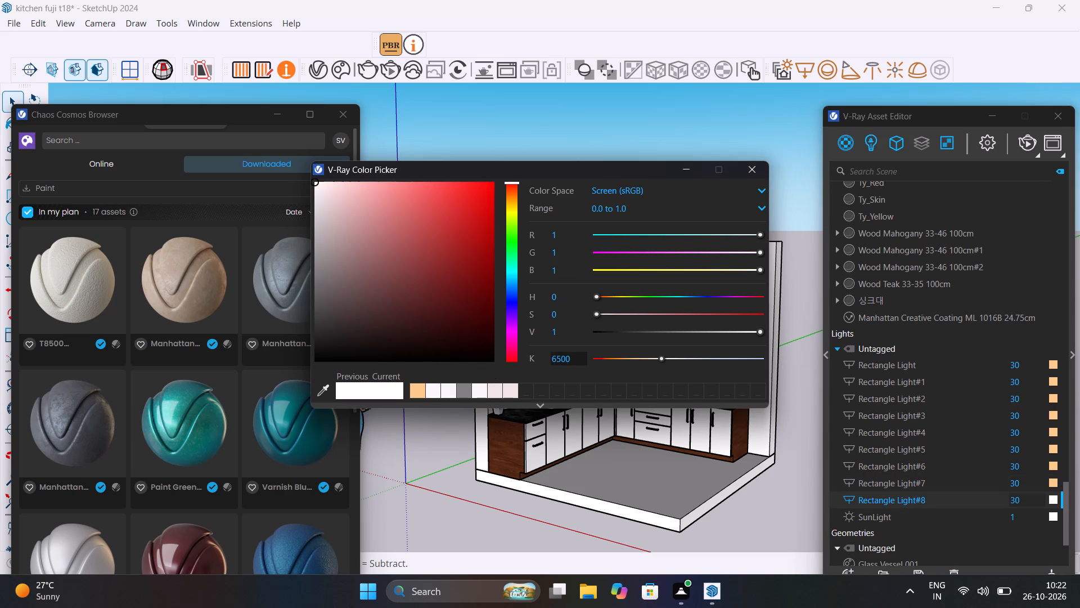
left_click_drag(586, 356, 465, 357)
type("3500")
key("Return")
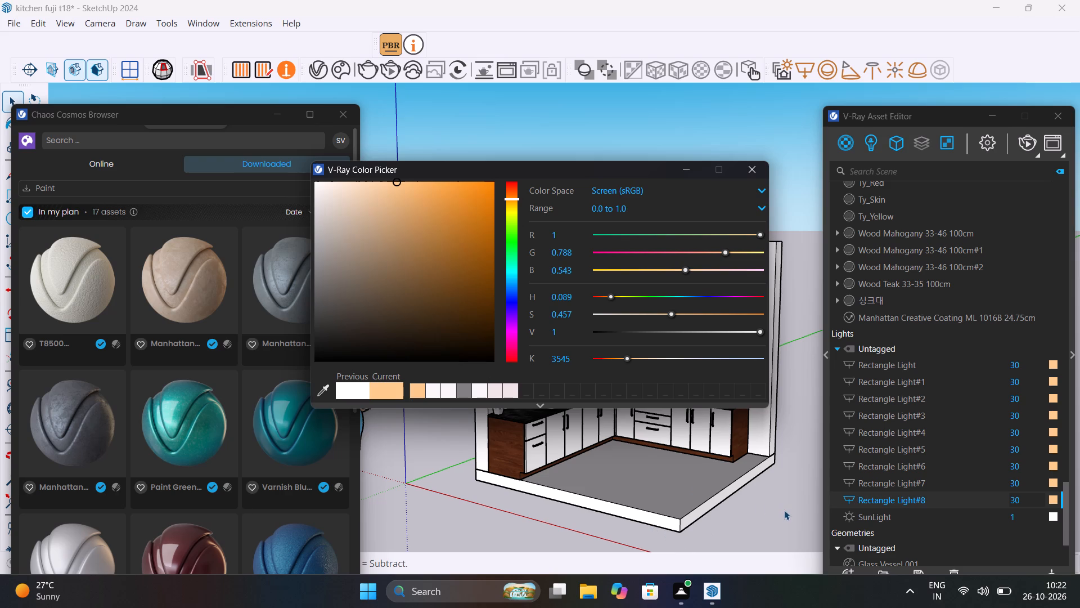
left_click(784, 510)
left_click(758, 165)
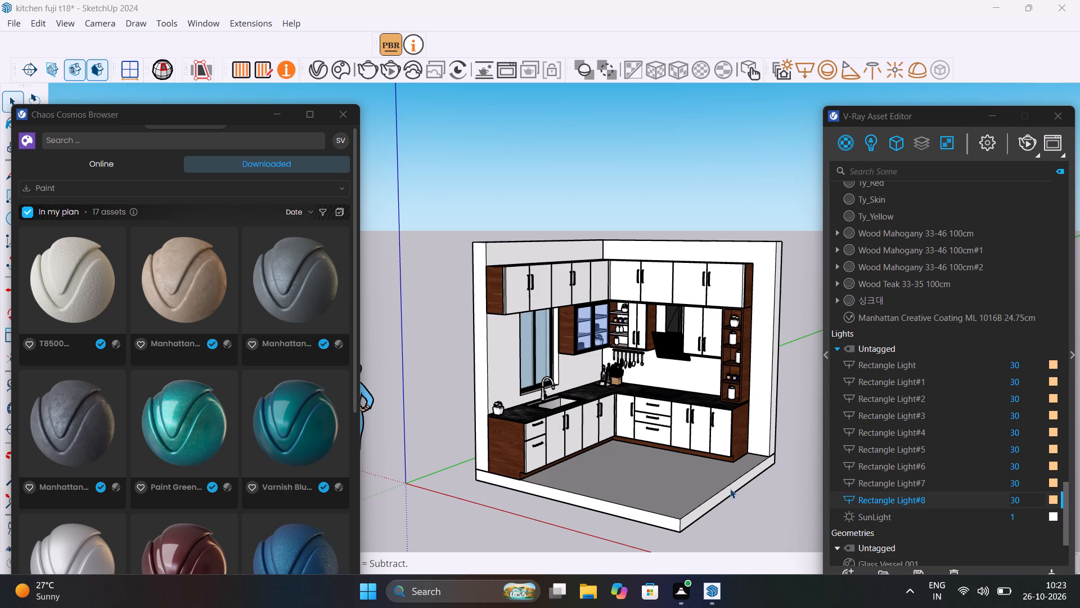
Render the whole kitchen from an angled corner view, examine the result, and close the V-Ray Frame Buffer.
scroll(730, 489, "up", 3)
middle_click_drag(713, 482, 718, 483)
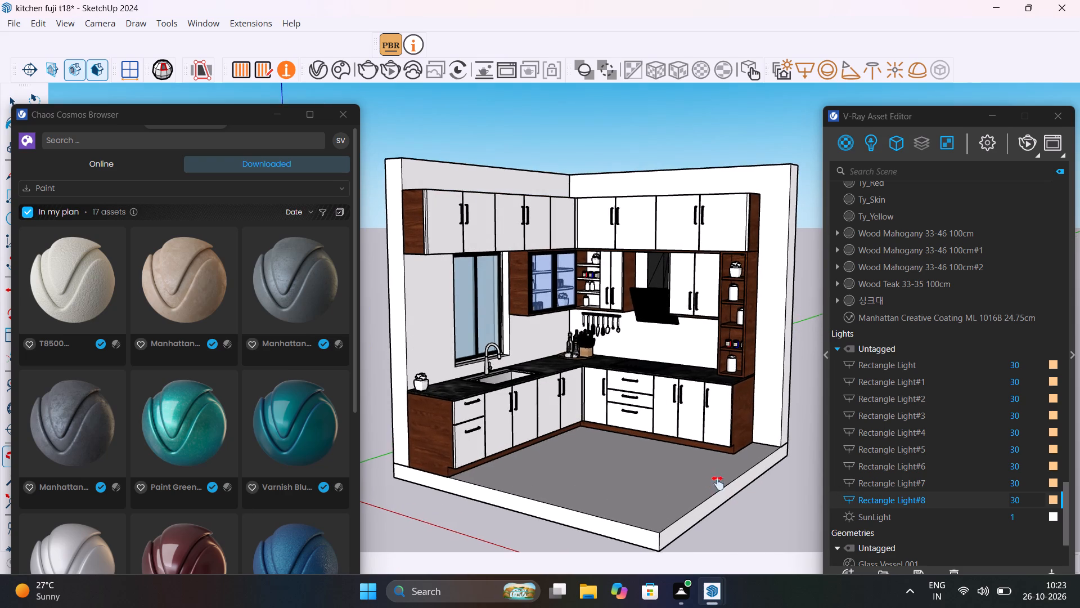
middle_click_drag(718, 483, 710, 495)
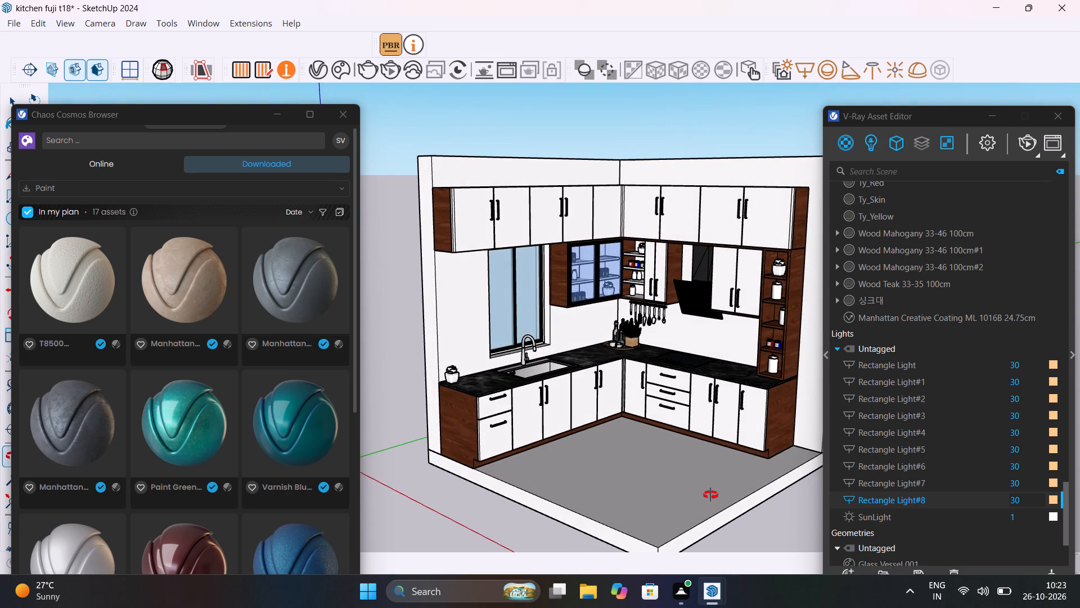
middle_click_drag(710, 495, 798, 521)
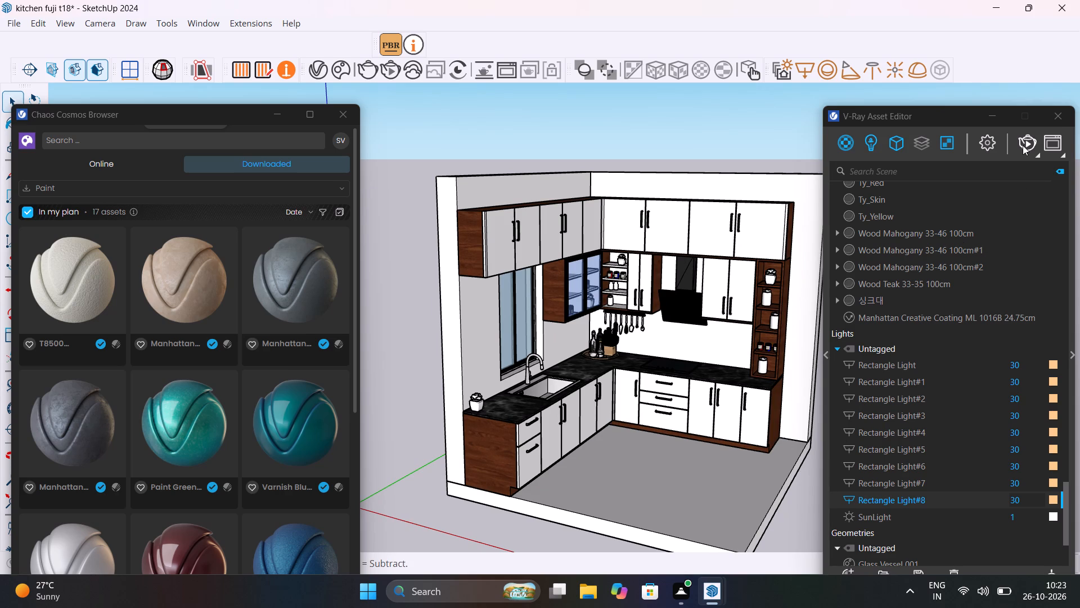
left_click(1023, 145)
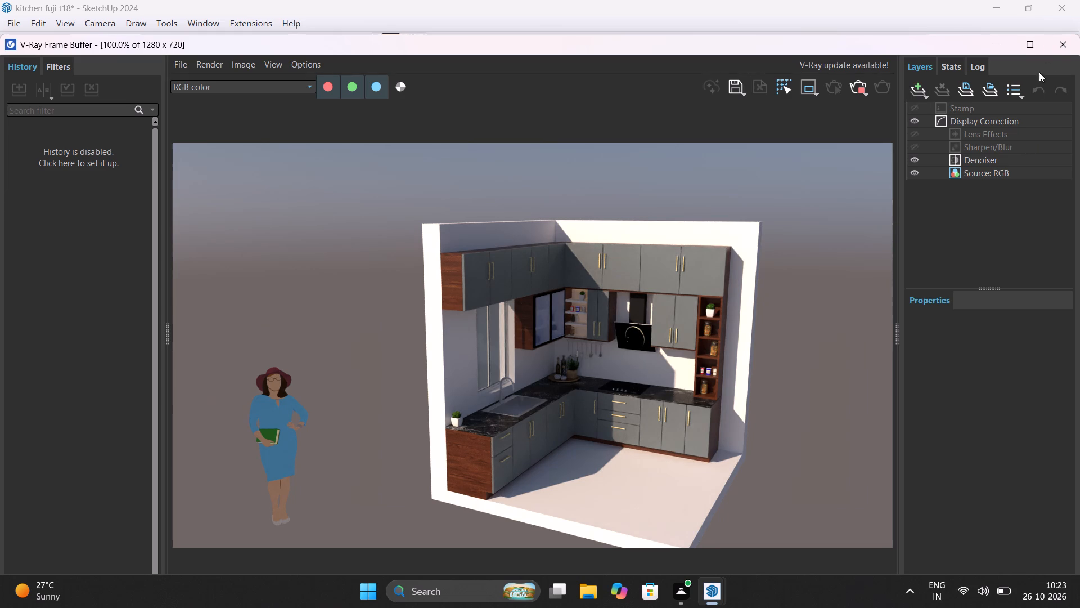
left_click(1071, 43)
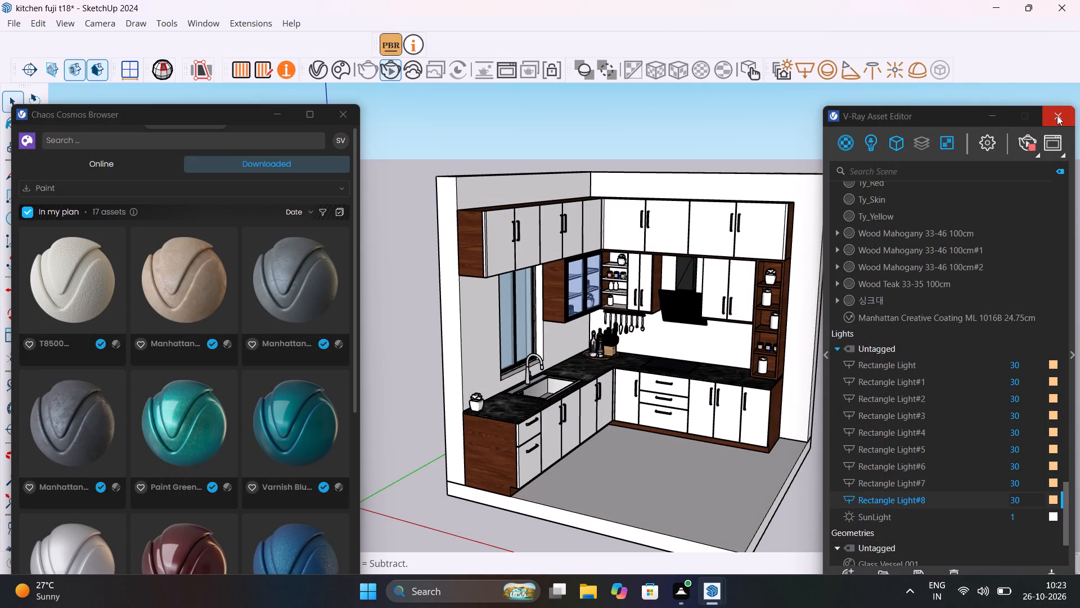
Close the V-Ray Asset Editor.
left_click(1057, 115)
middle_click_drag(620, 554, 605, 547, "shift")
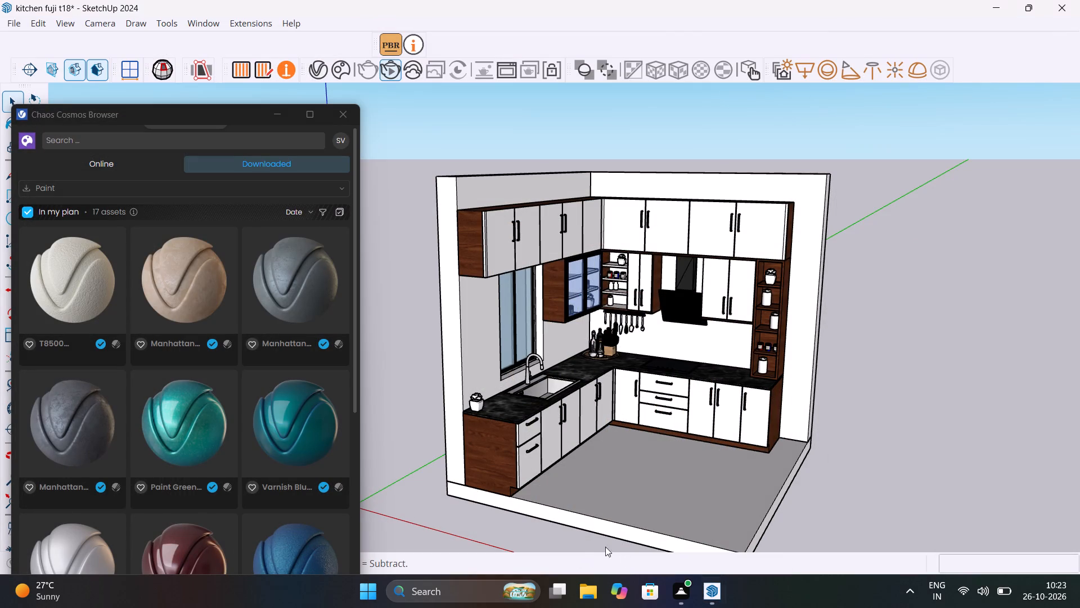
middle_click_drag(605, 547, 492, 517, "shift")
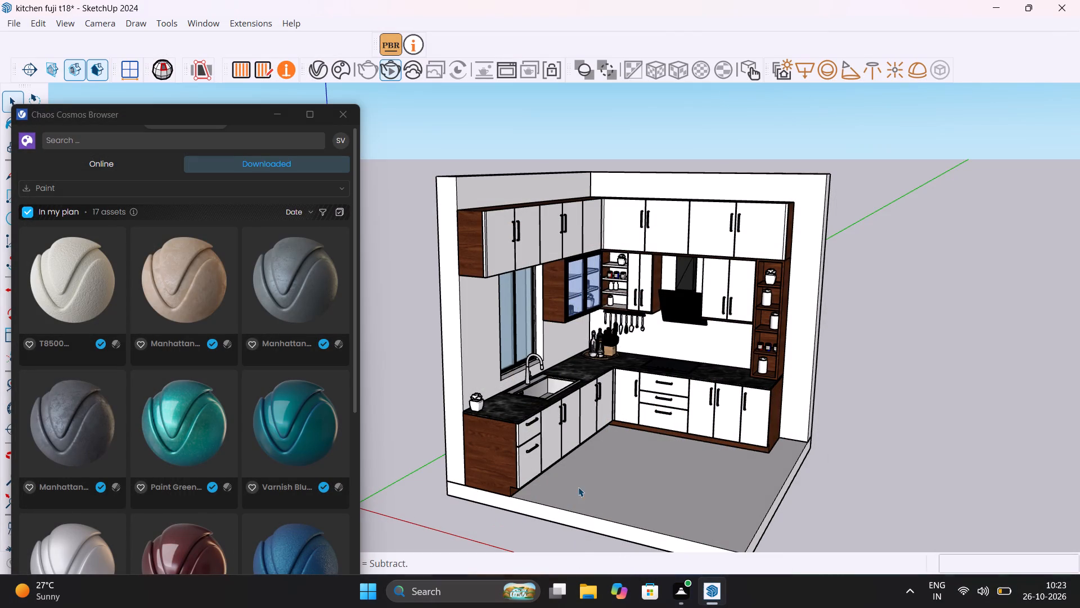
Place a guide line 9" inward from the floor's open side edge, beside the base cabinet with the open shelves above.
scroll(709, 451, "up", 5)
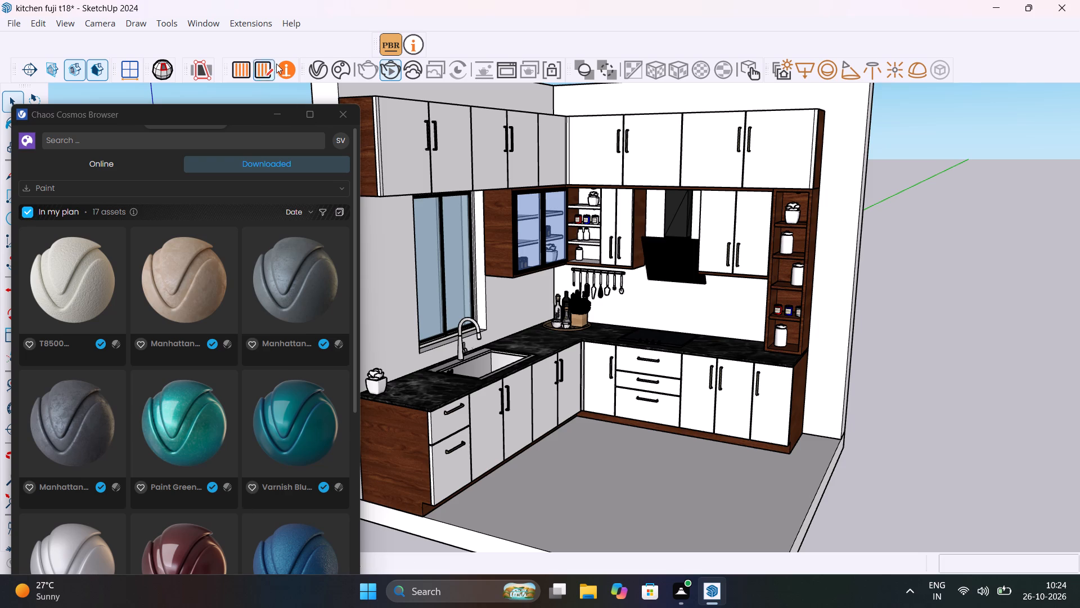
scroll(811, 446, "up", 4)
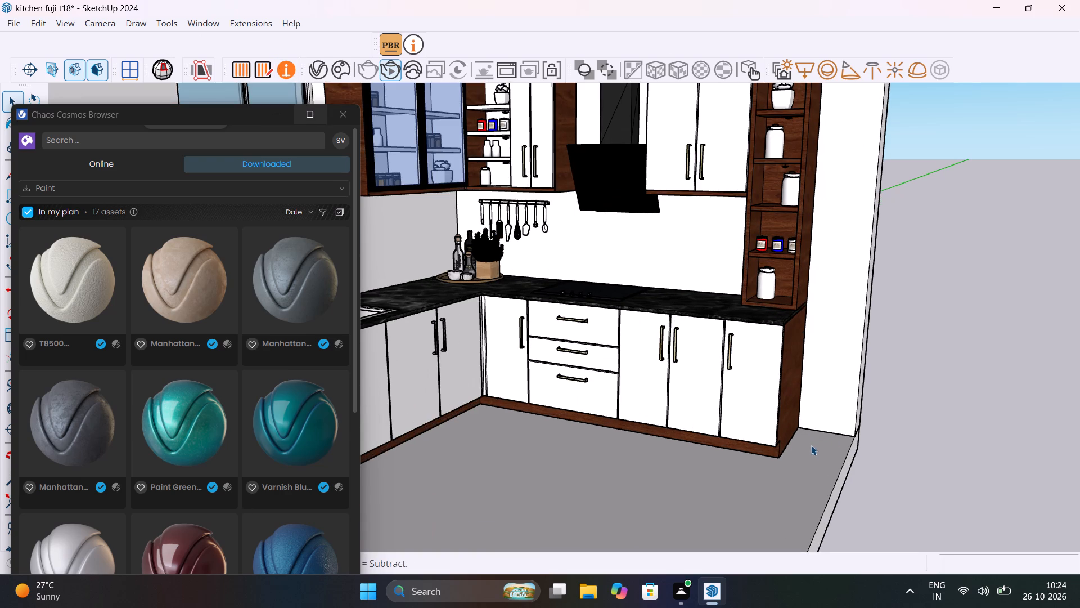
scroll(828, 437, "down", 2)
middle_click_drag(866, 463, 964, 449, "shift")
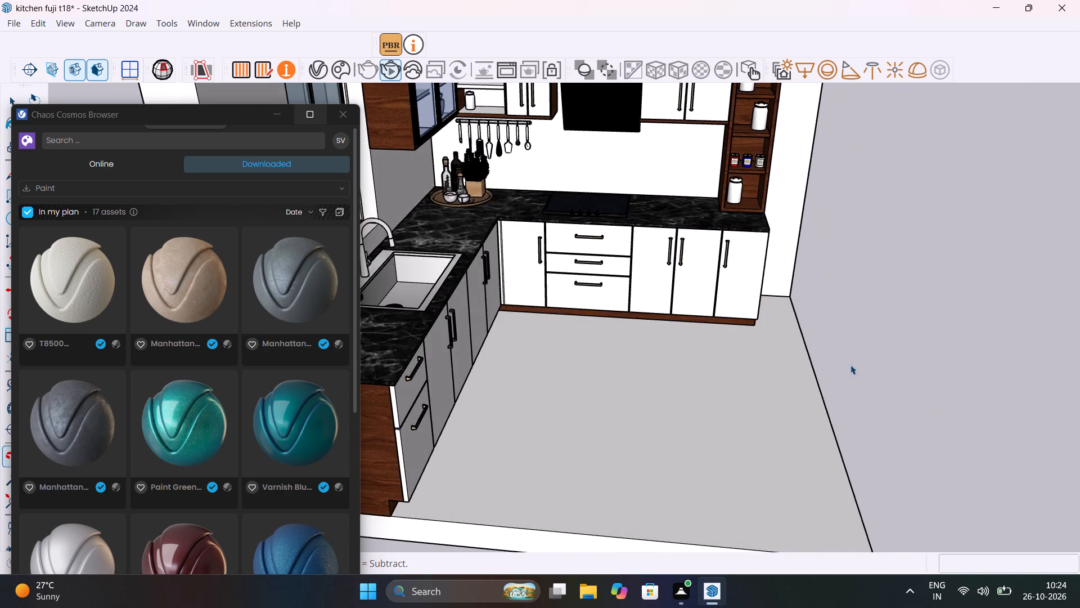
scroll(776, 292, "up", 8)
middle_click_drag(808, 336, 749, 343)
scroll(749, 343, "up", 1)
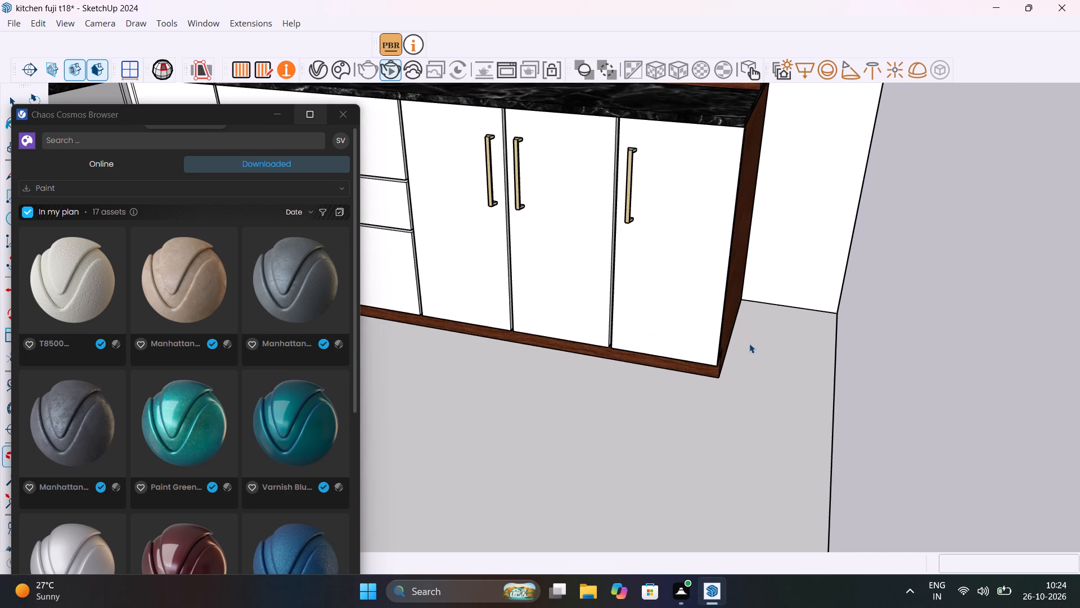
key("t")
left_click(832, 385)
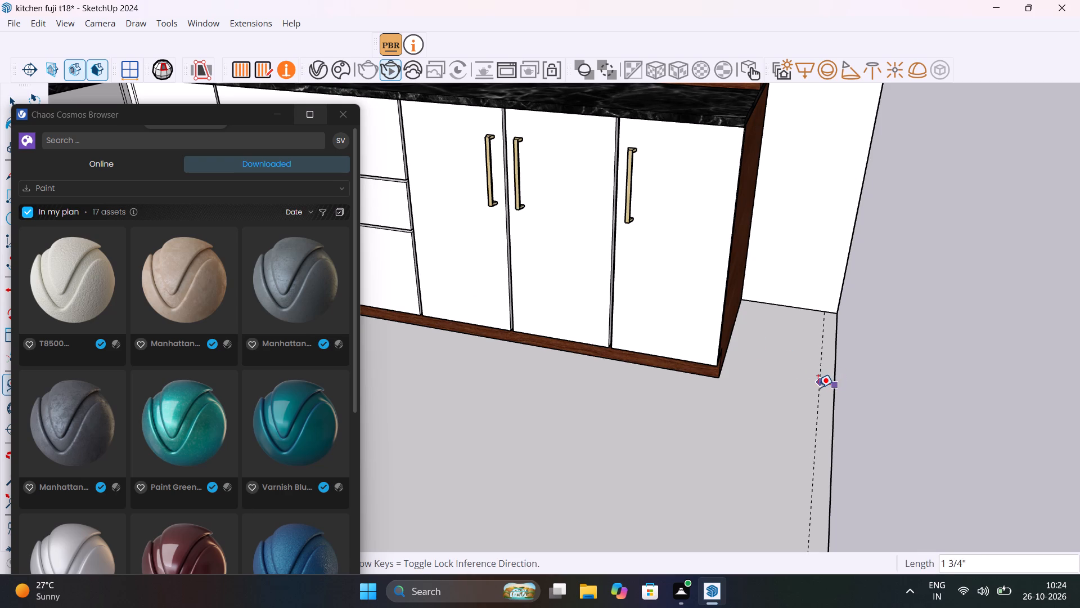
type("9\"")
key("Return")
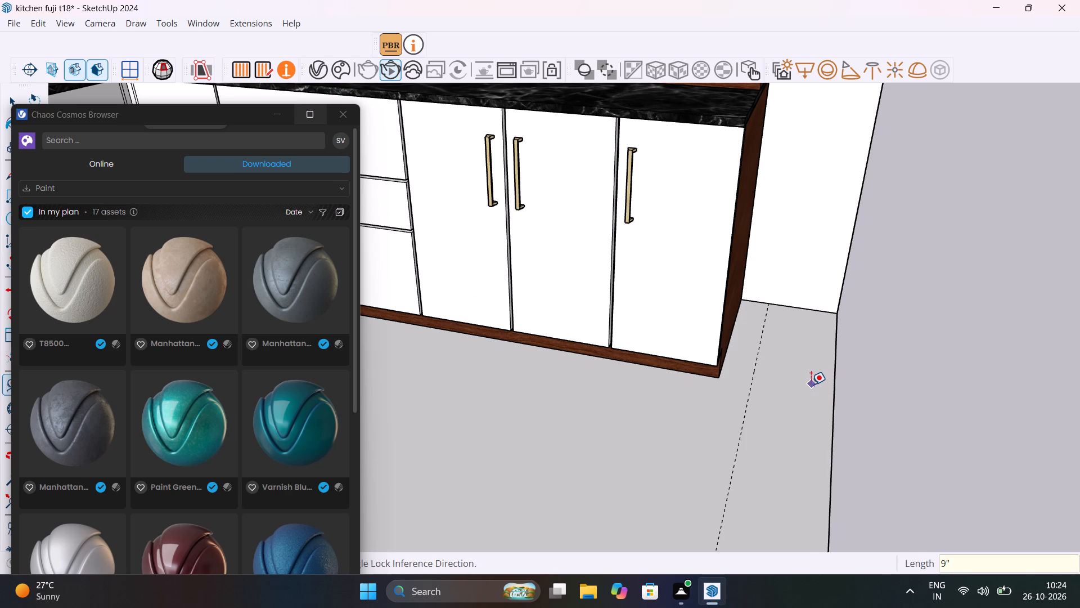
key("space")
Draw a 9" by 9' 3" rectangle on the floor between the guide and the open side edge, and make it a group.
key("r")
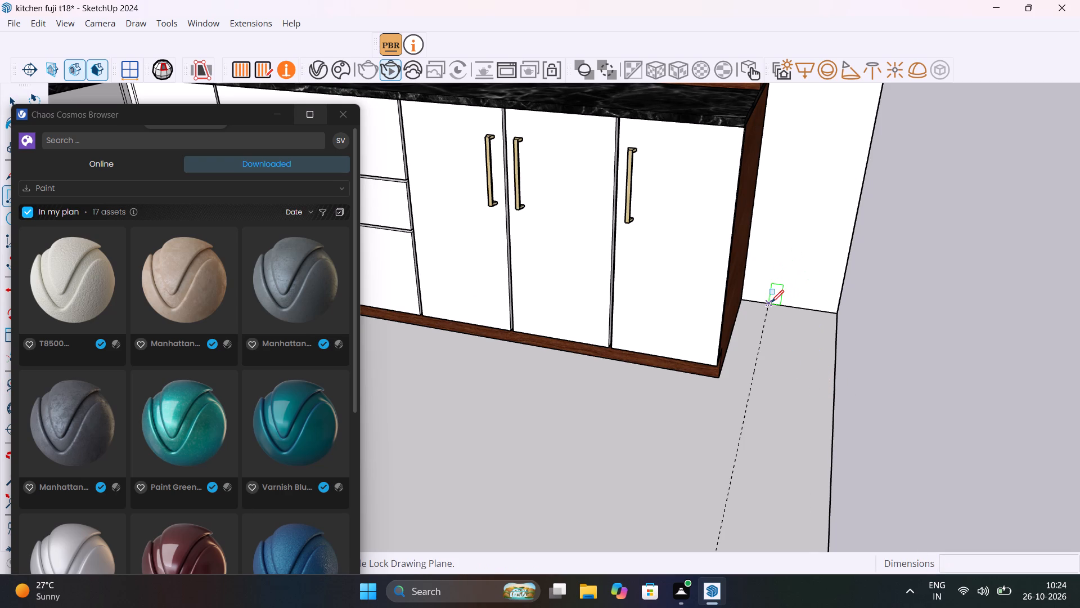
left_click(771, 302)
scroll(826, 414, "down", 15)
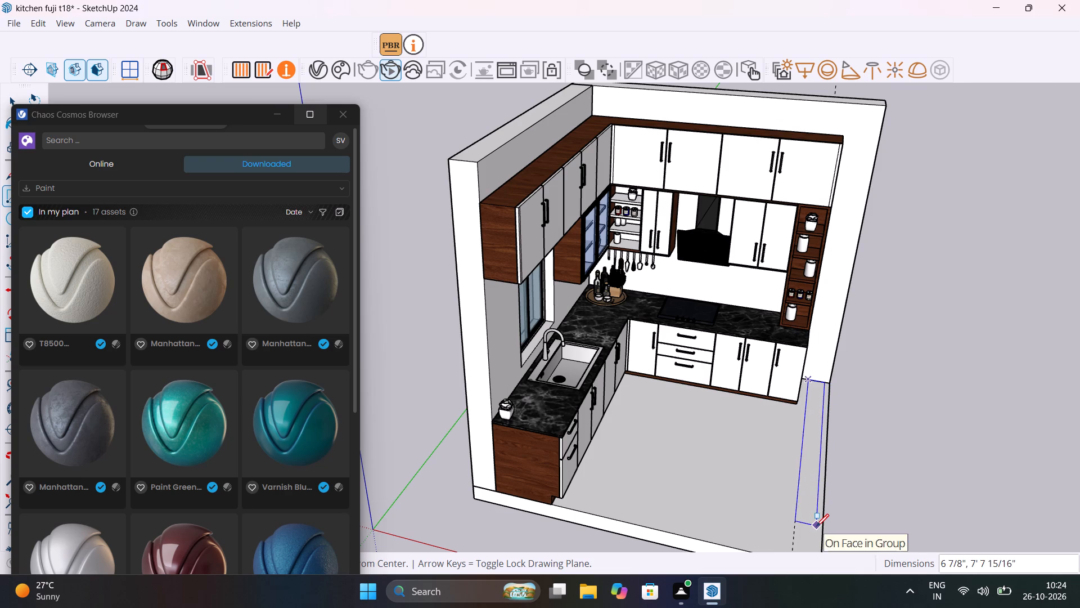
middle_click_drag(815, 525, 763, 423, "shift")
scroll(766, 471, "up", 10)
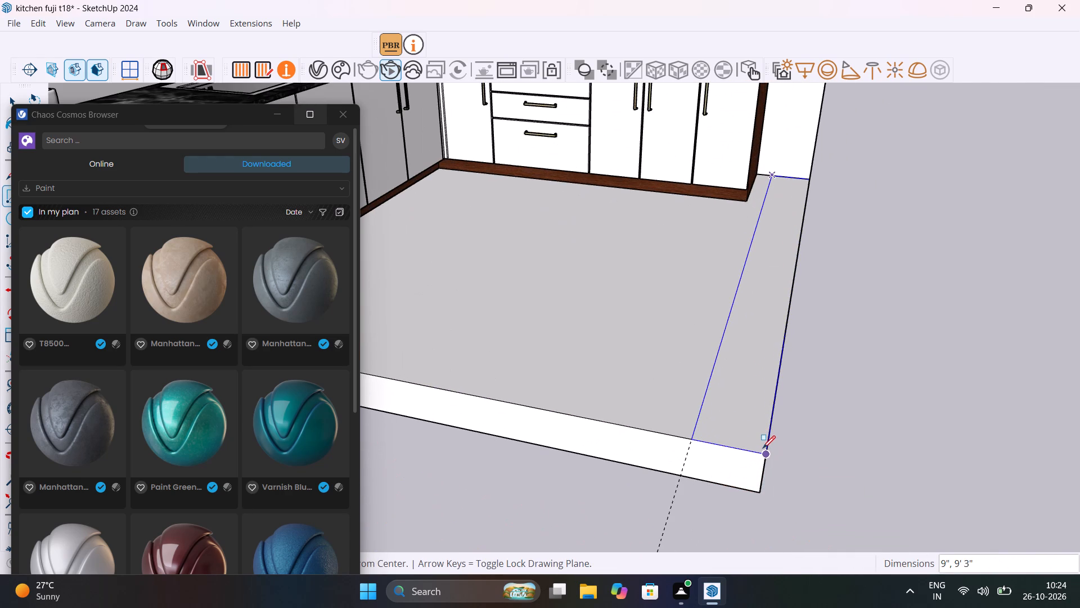
left_click(763, 453)
key("space")
double_click(754, 396)
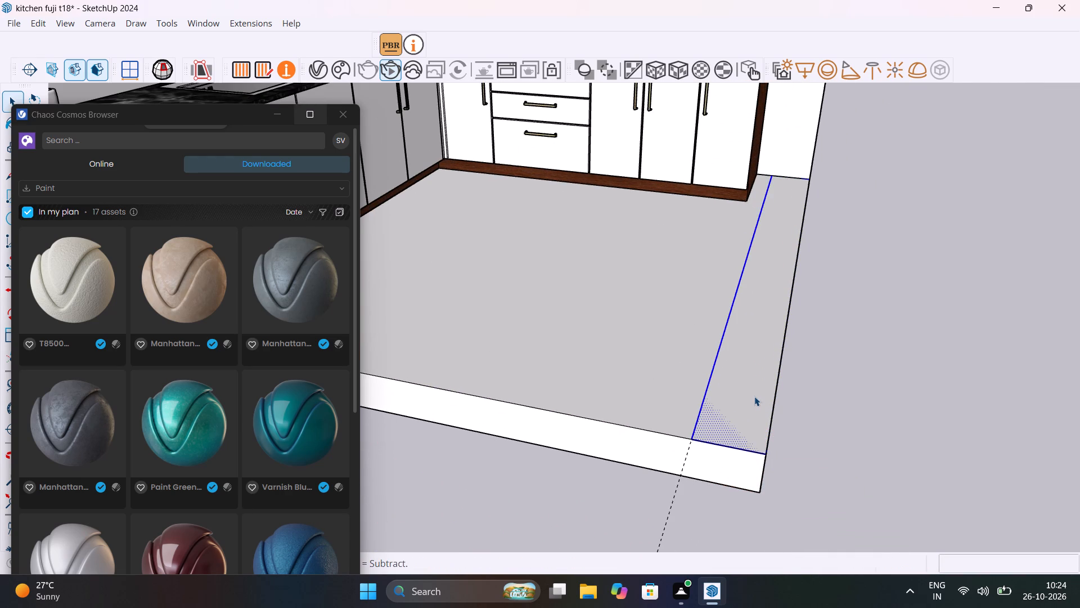
right_click(754, 396)
left_click(805, 182)
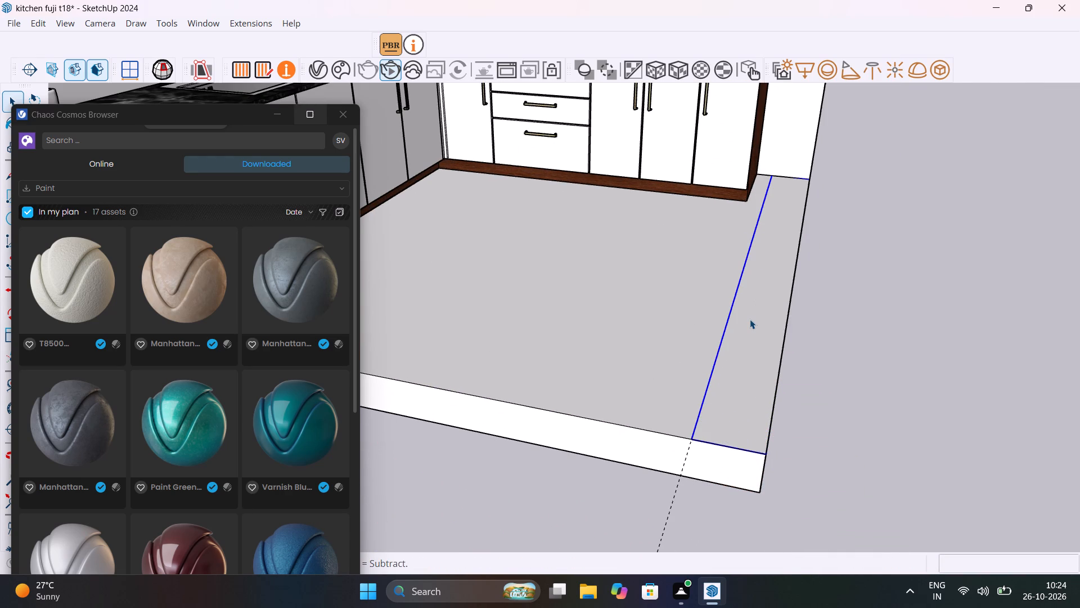
Inside the new group, extrude the rectangle 10' up to the top of the existing walls to form a side wall.
double_click(750, 319)
key("p")
left_click(750, 319)
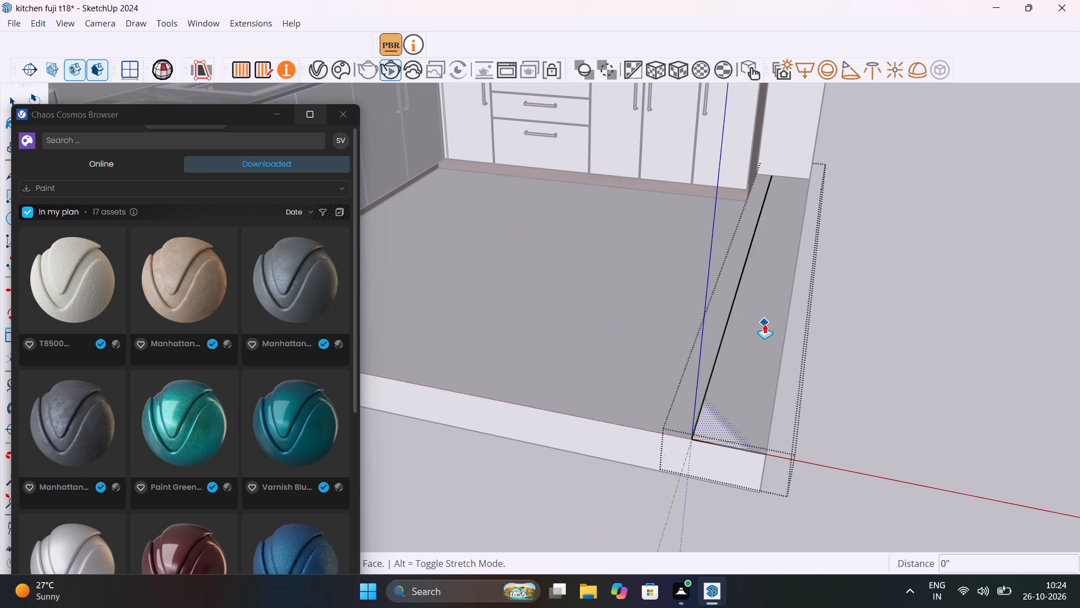
left_click(764, 324)
scroll(735, 296, "down", 18)
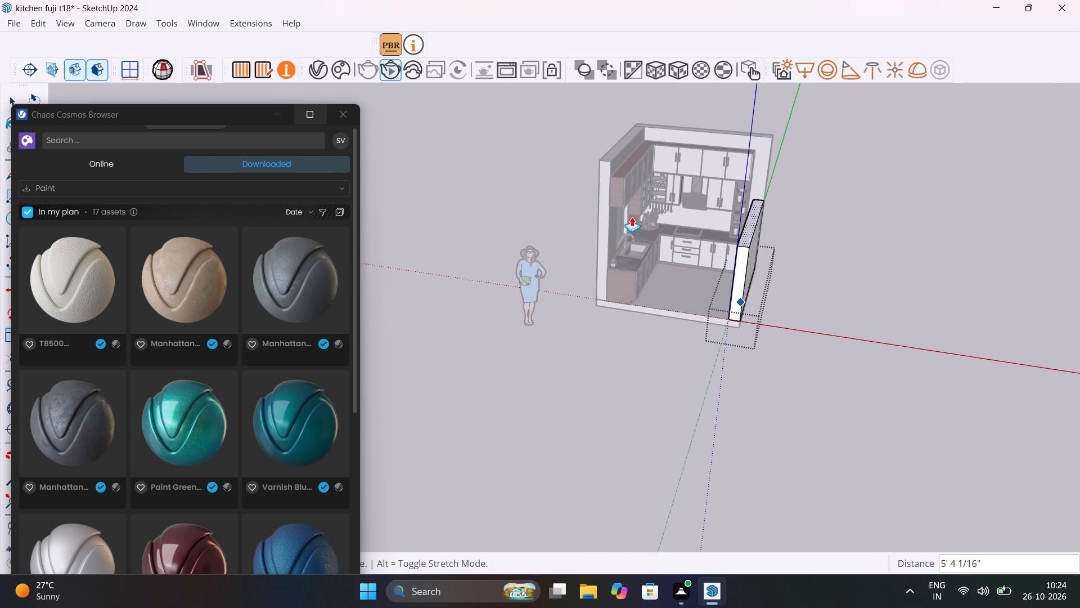
left_click(611, 145)
key("space")
left_click(890, 239)
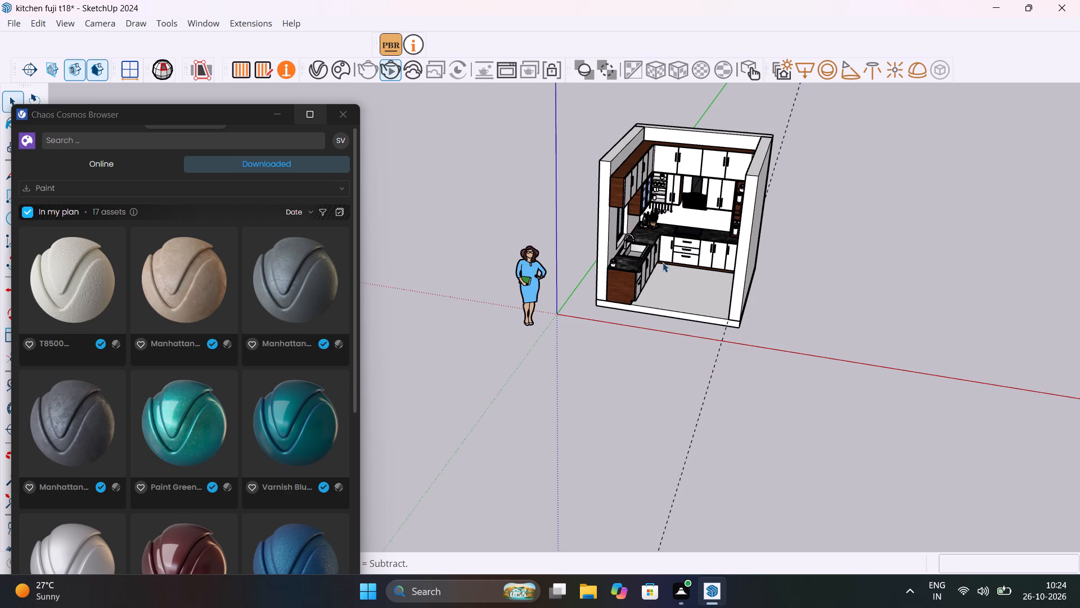
Examine the kitchen interior with the new side wall from an angled front view.
scroll(663, 262, "up", 9)
middle_click_drag(781, 288, 809, 334, "shift")
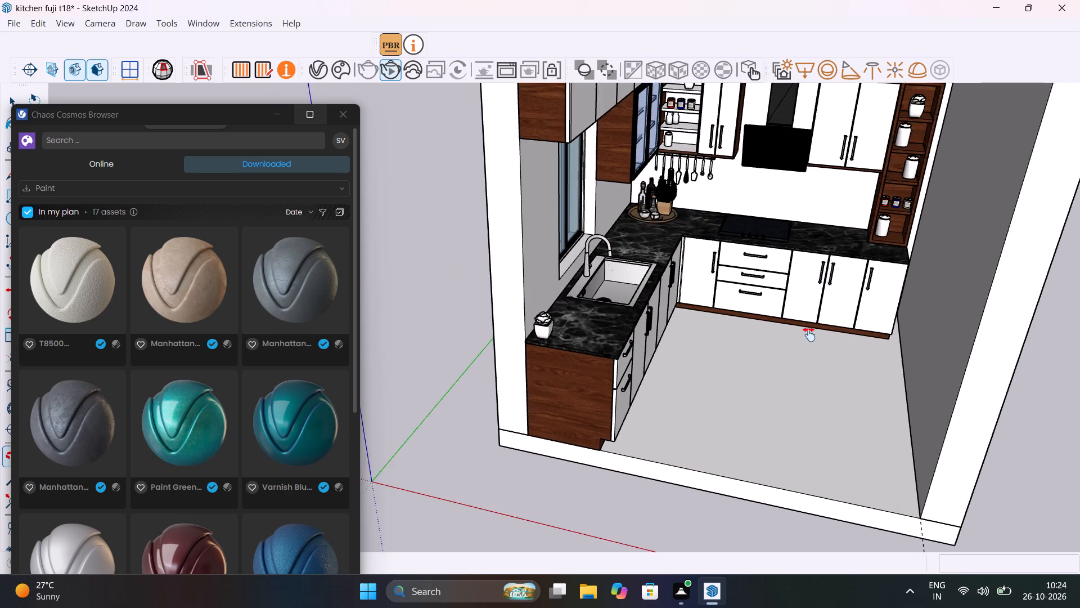
middle_click_drag(809, 334, 813, 318, "shift")
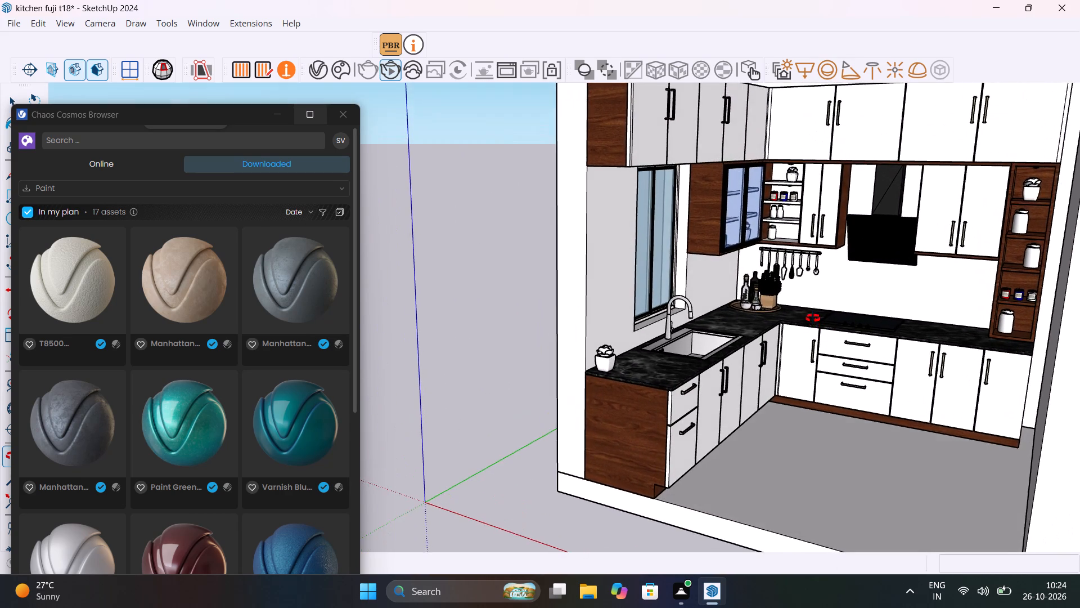
middle_click_drag(813, 318, 762, 341, "shift")
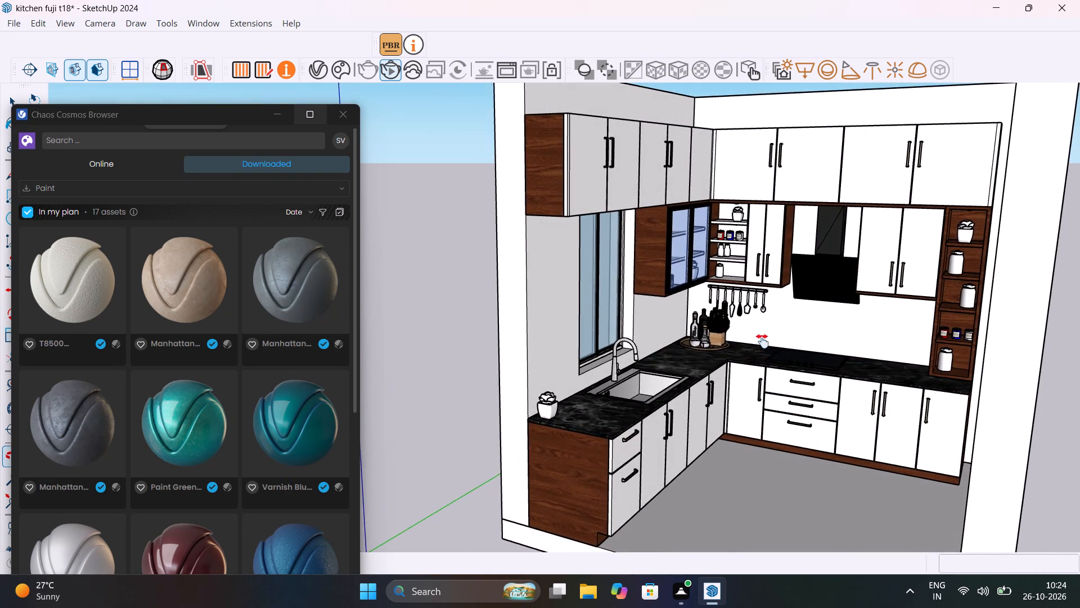
middle_click_drag(762, 341, 749, 356, "shift")
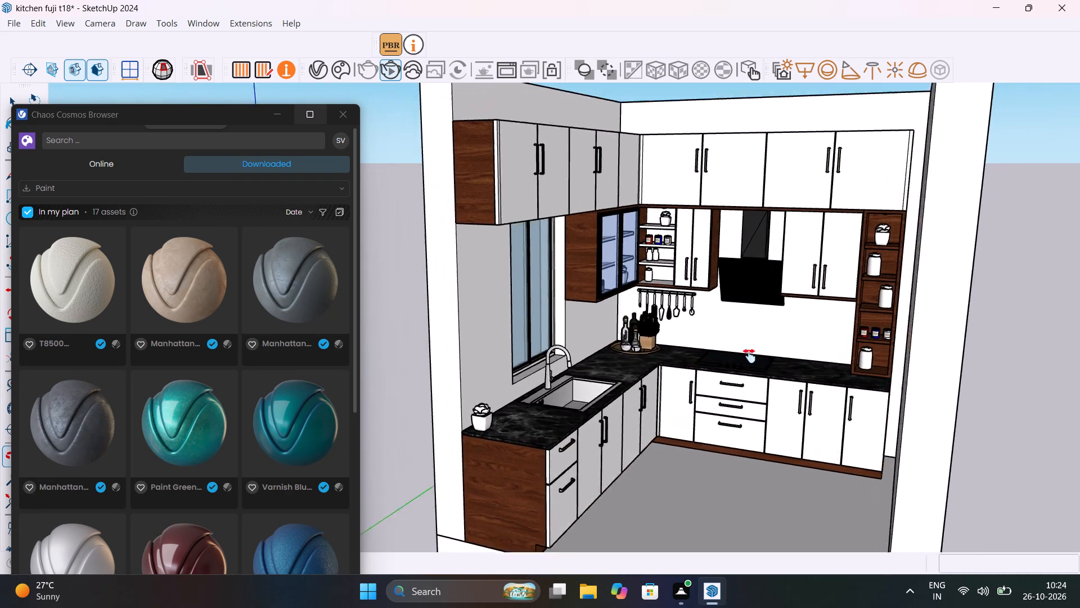
middle_click_drag(749, 356, 755, 342, "shift")
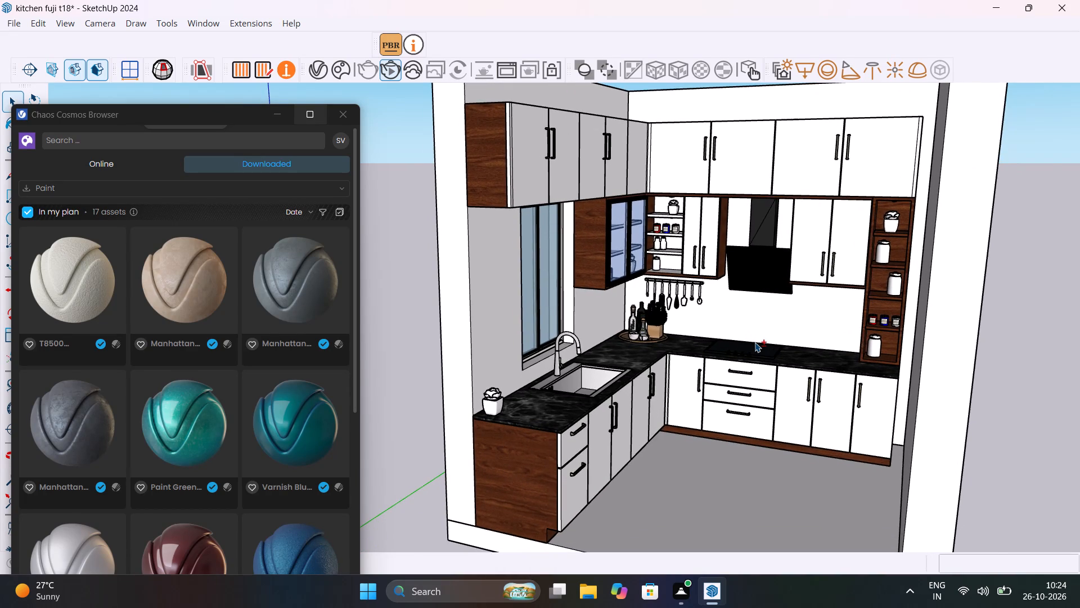
scroll(755, 342, "up", 1)
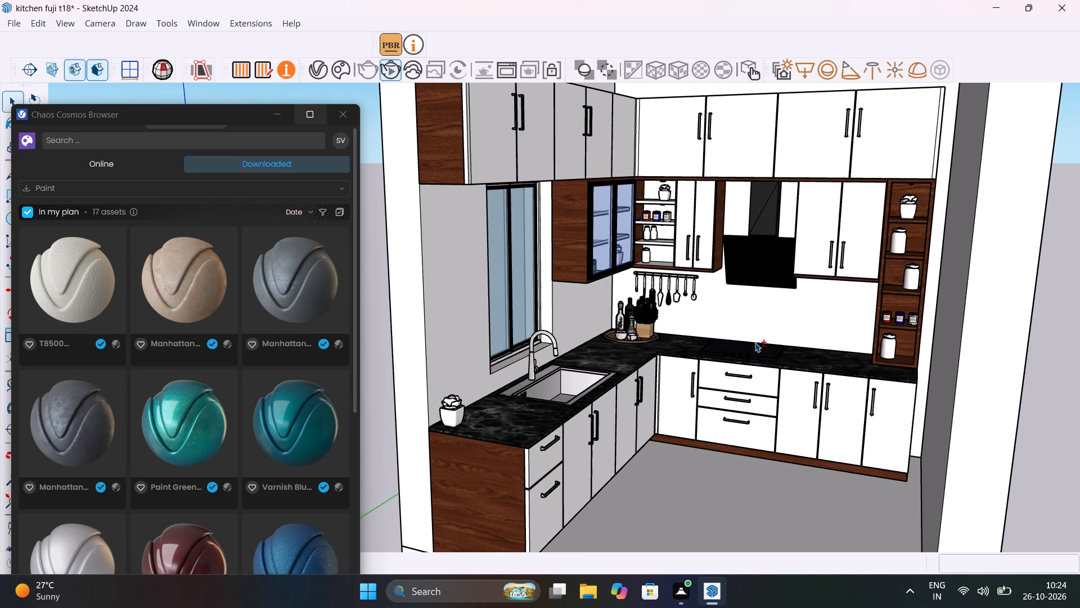
middle_click_drag(767, 342, 766, 342, "shift")
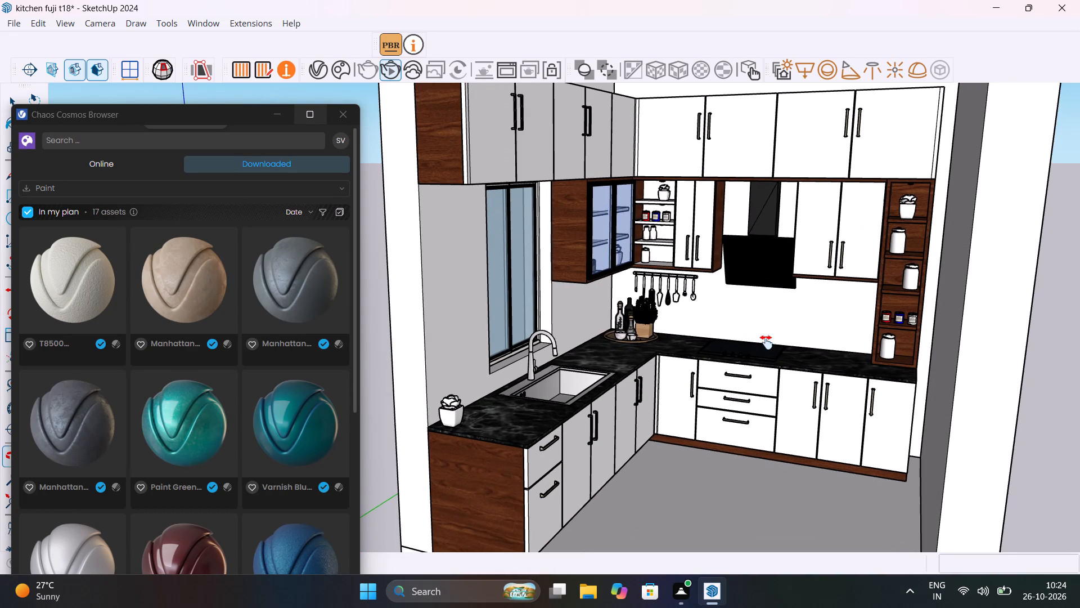
middle_click_drag(766, 342, 766, 349, "shift")
scroll(766, 349, "down", 1)
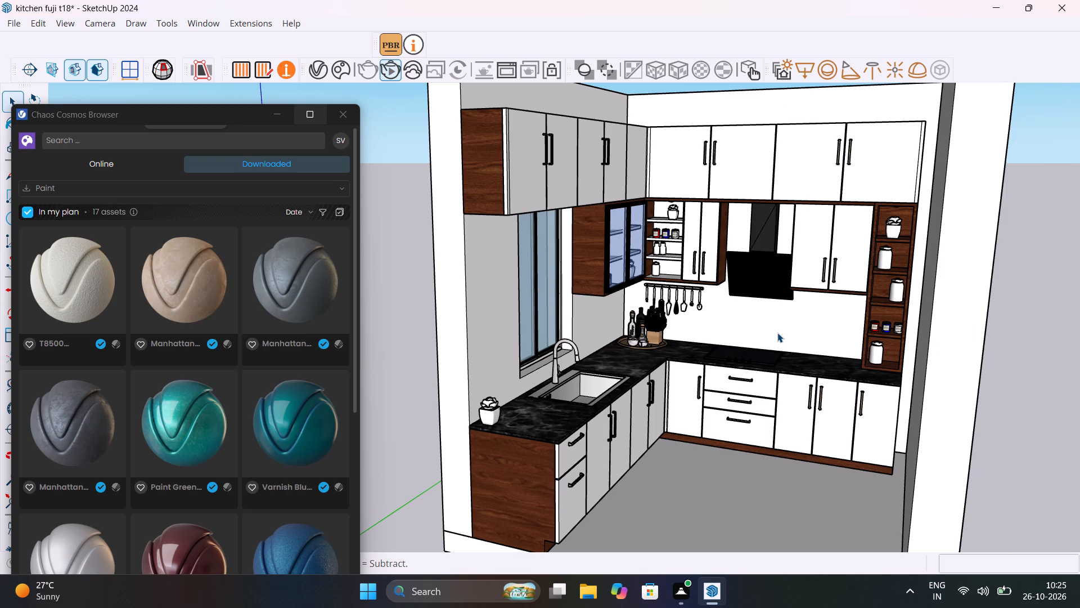
Open the wall group and select the backsplash wall face behind the hob.
scroll(777, 332, "up", 9)
left_click(796, 329)
double_click(796, 329)
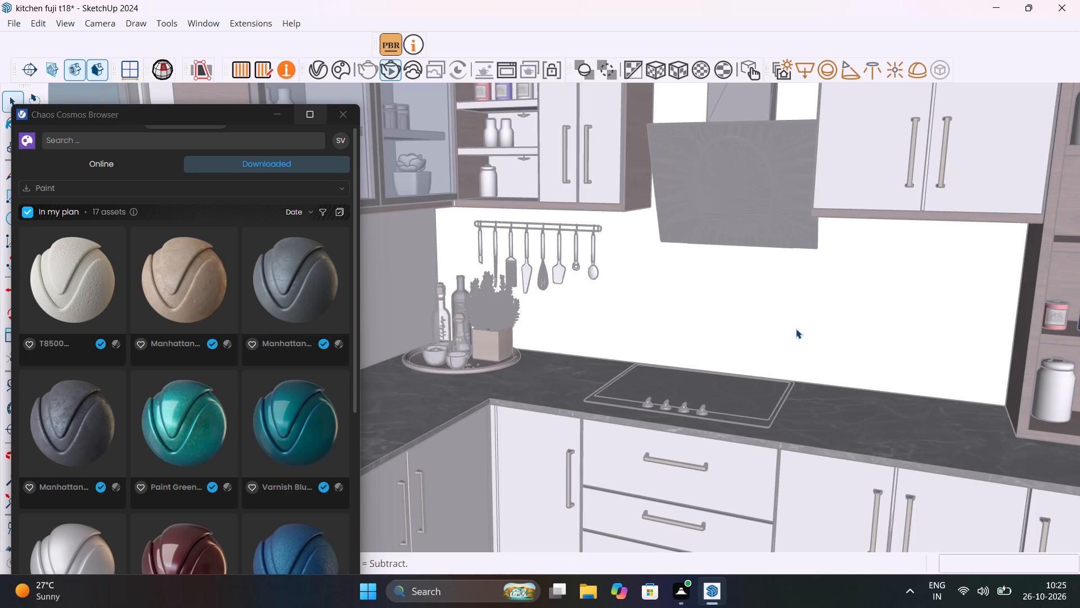
left_click(817, 329)
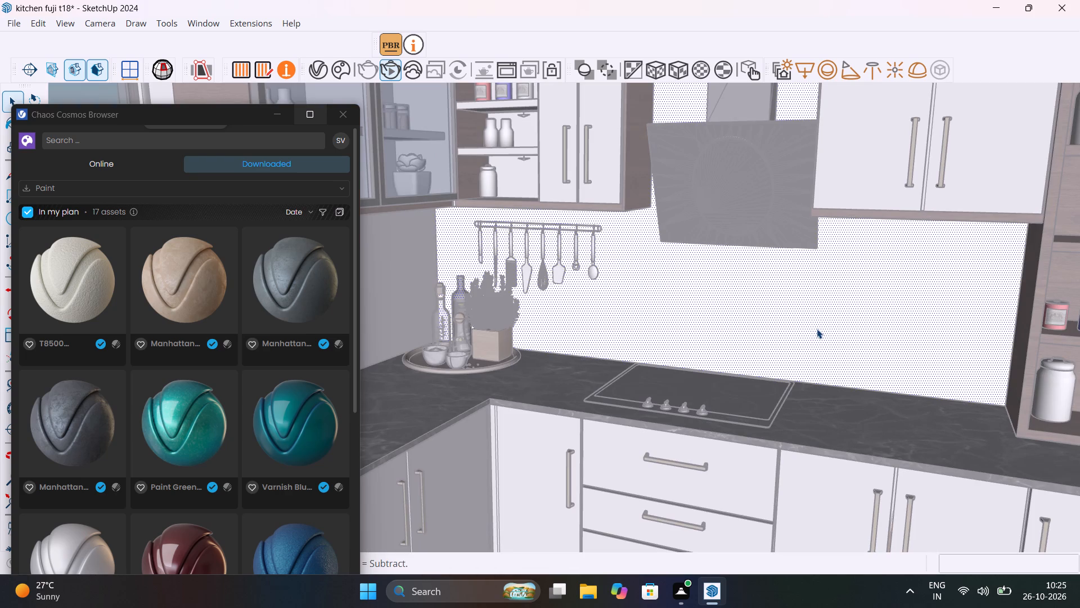
Browse the downloaded Paint materials in the Chaos Cosmos Browser for a backsplash finish.
scroll(186, 347, "down", 3)
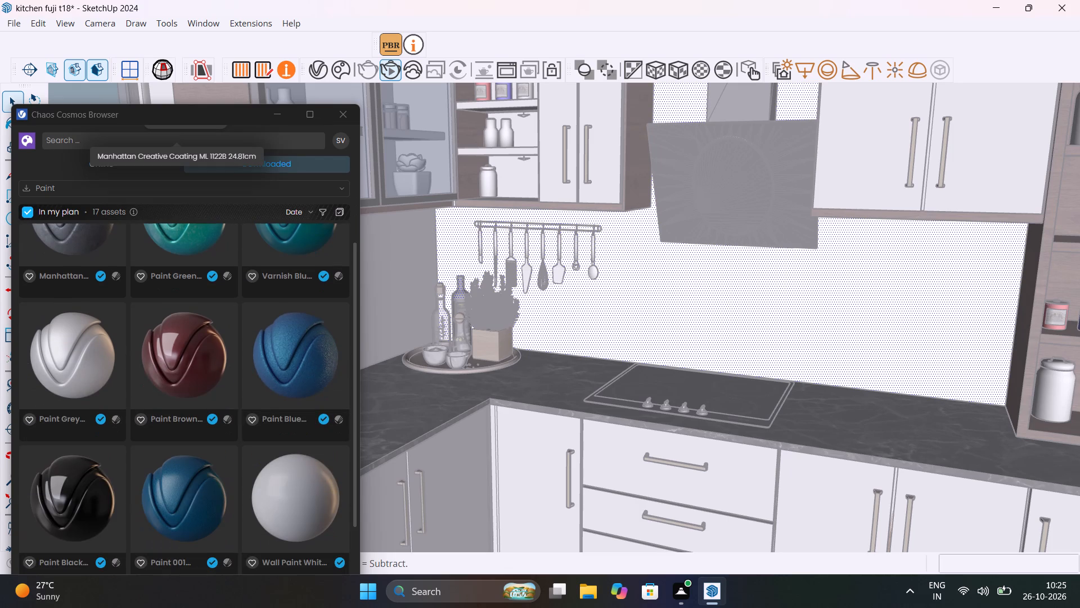
scroll(186, 348, "down", 2)
scroll(186, 348, "up", 10)
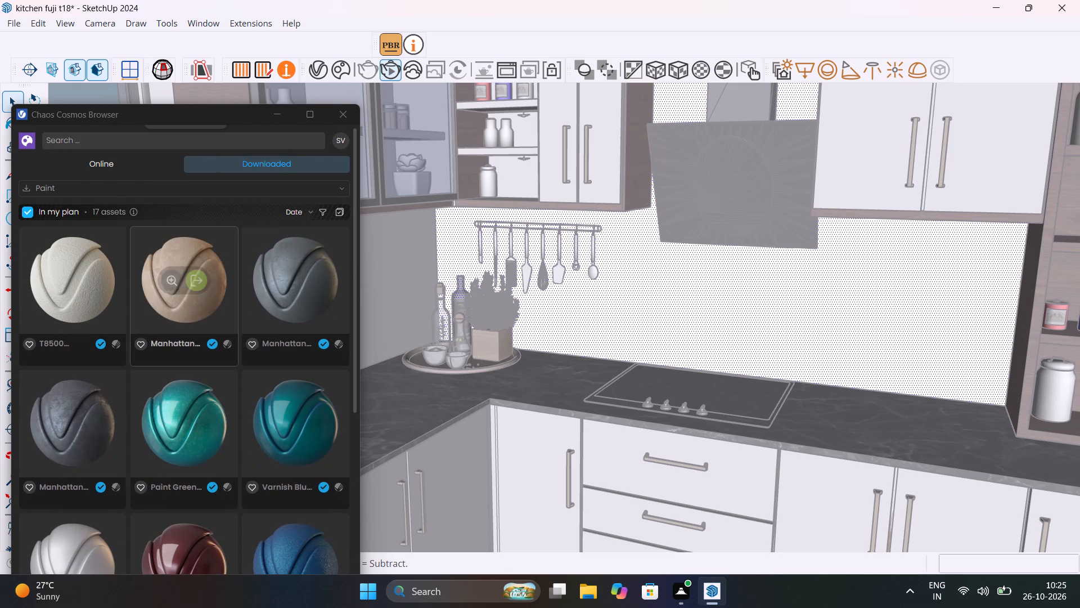
scroll(184, 318, "up", 1)
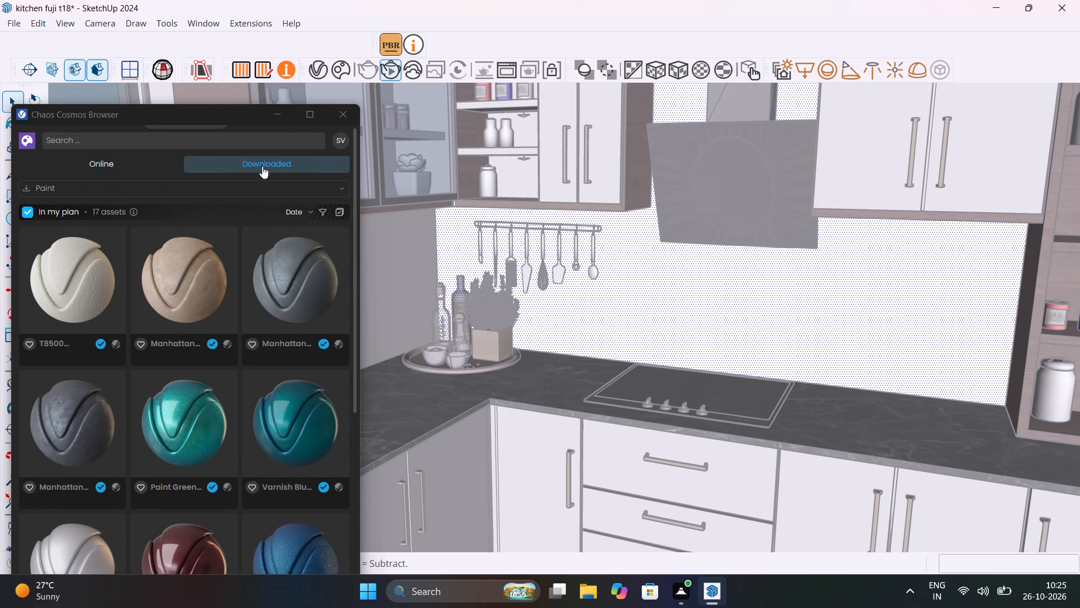
left_click(129, 164)
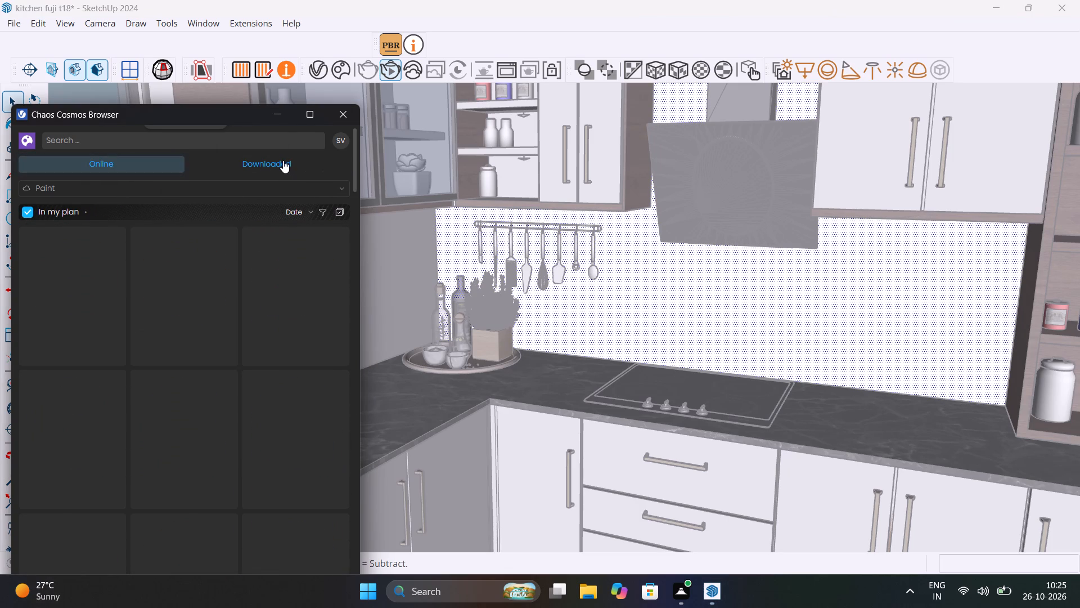
left_click(283, 160)
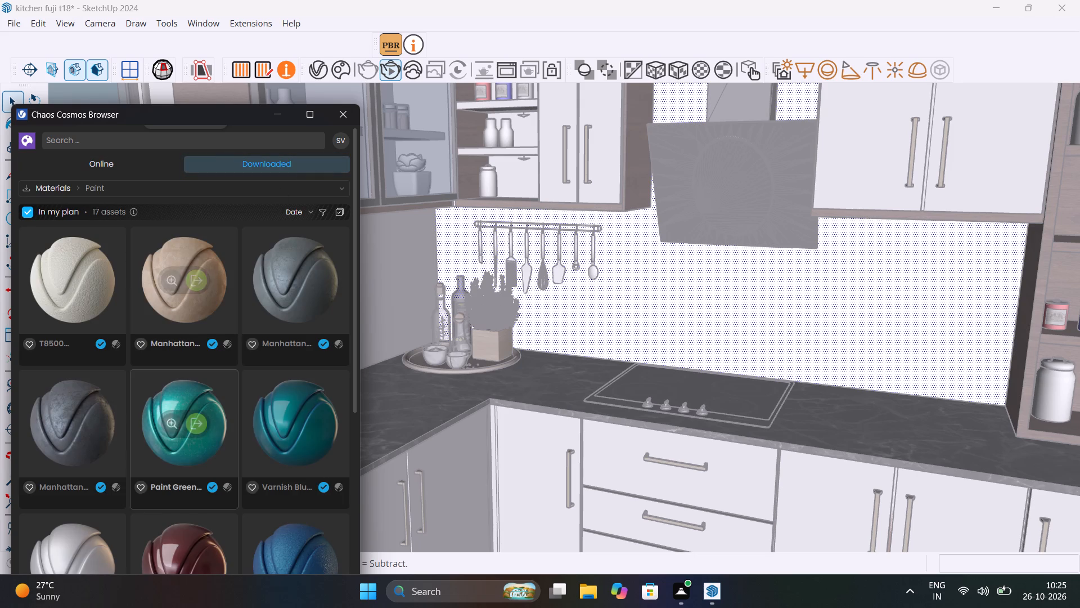
scroll(232, 391, "down", 3)
scroll(232, 391, "up", 1)
scroll(232, 391, "down", 2)
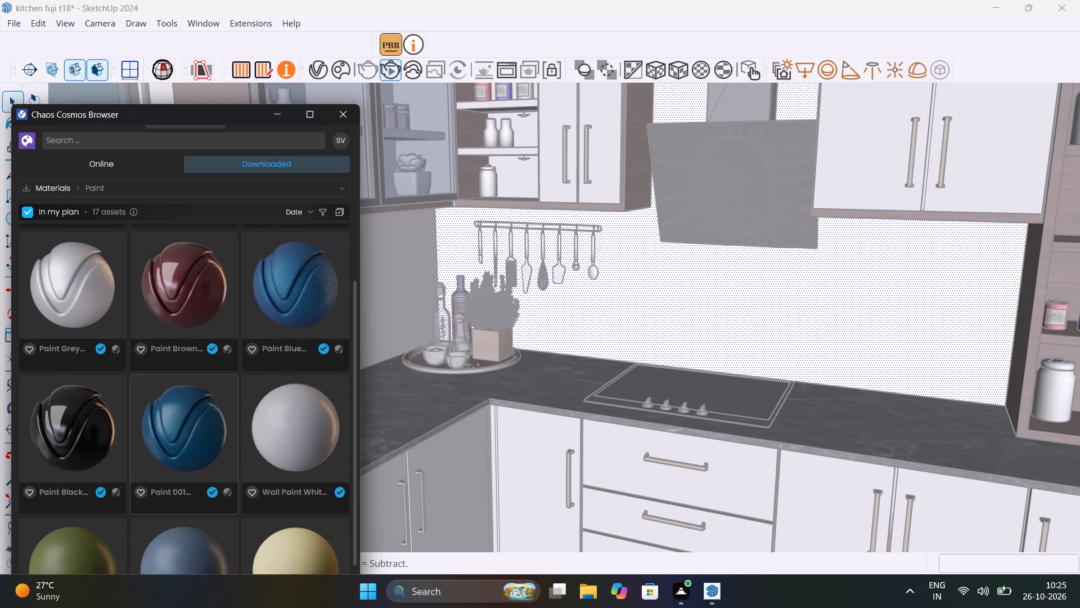
scroll(232, 391, "down", 14)
scroll(232, 391, "up", 4)
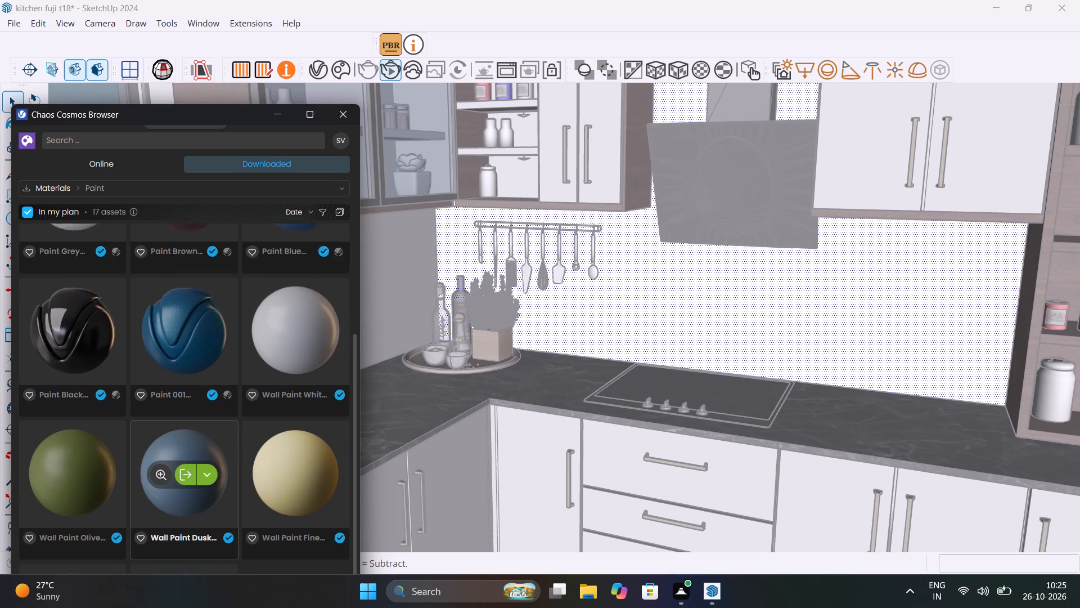
scroll(232, 391, "up", 14)
Browse the downloaded Tiles materials in the Chaos Cosmos Browser for a backsplash finish.
left_click(343, 190)
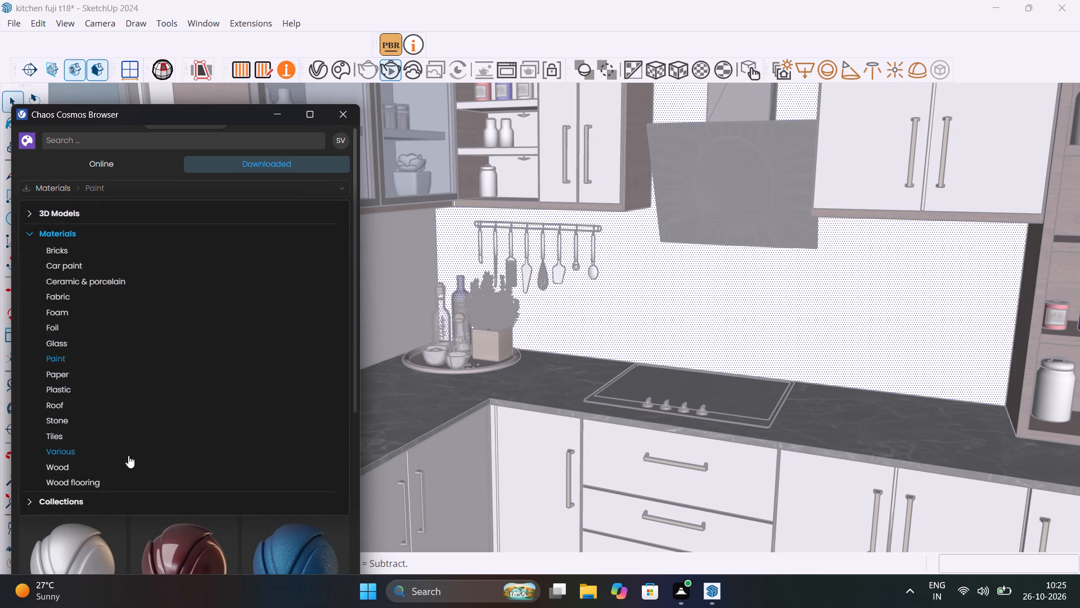
left_click(86, 435)
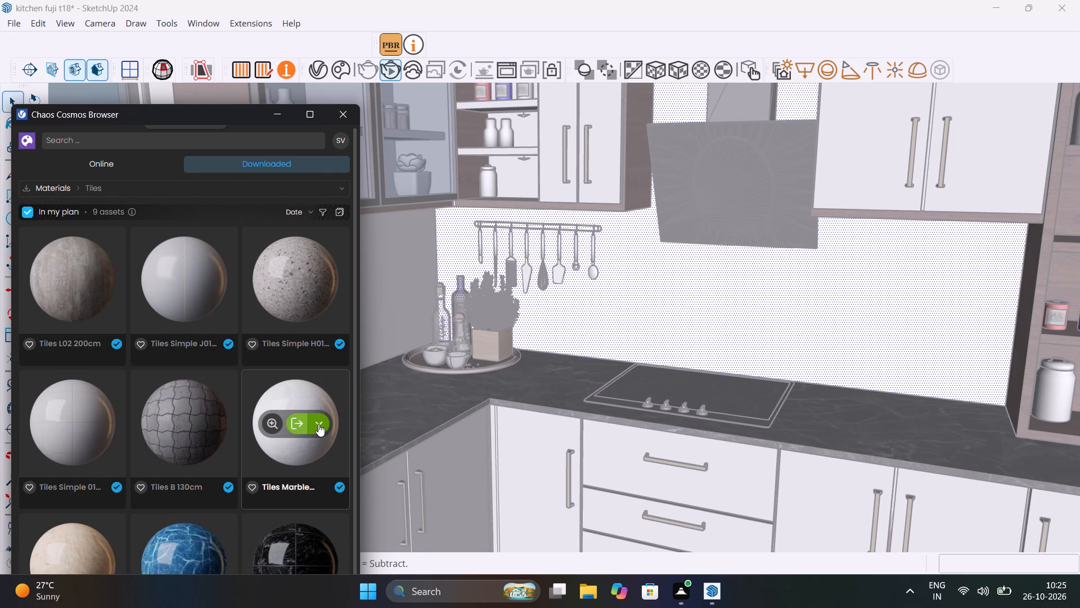
scroll(318, 424, "down", 6)
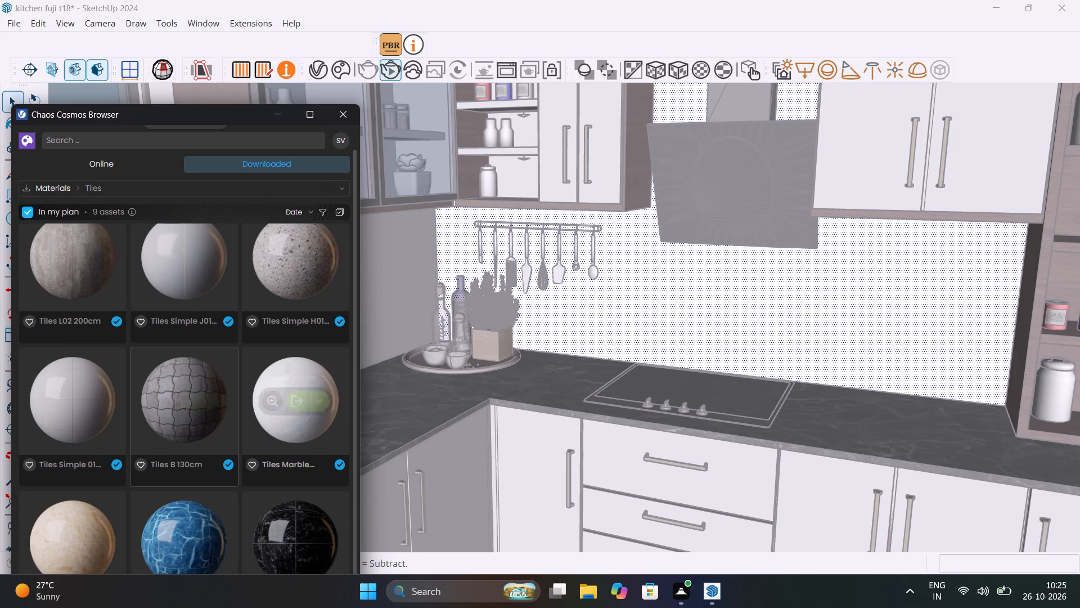
scroll(210, 461, "down", 8)
scroll(210, 460, "up", 14)
scroll(210, 461, "down", 20)
scroll(210, 461, "down", 4)
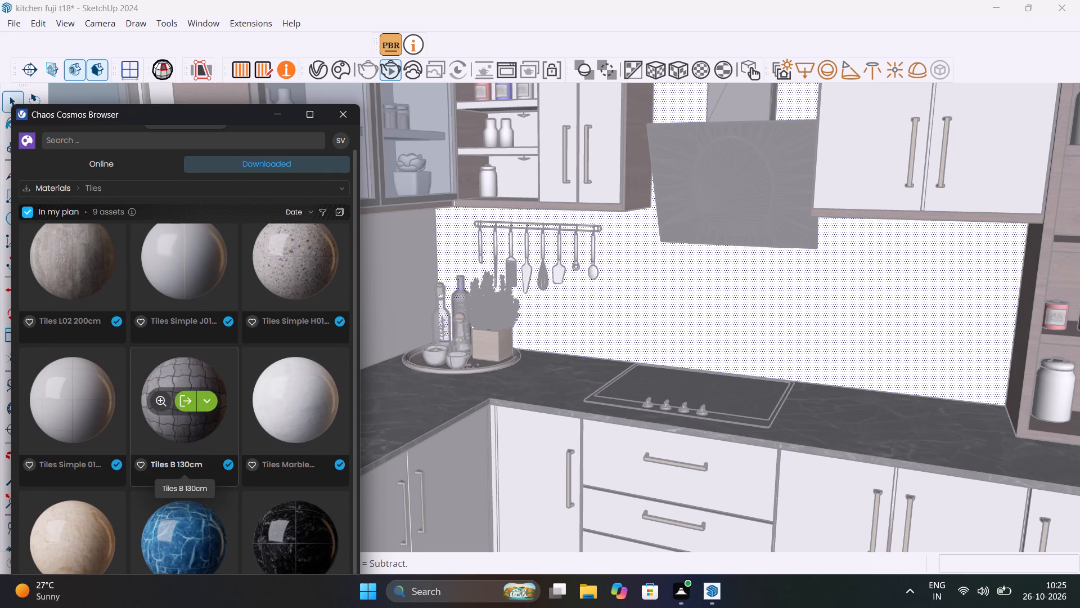
Search the online Chaos Cosmos library for marble.
left_click(124, 157)
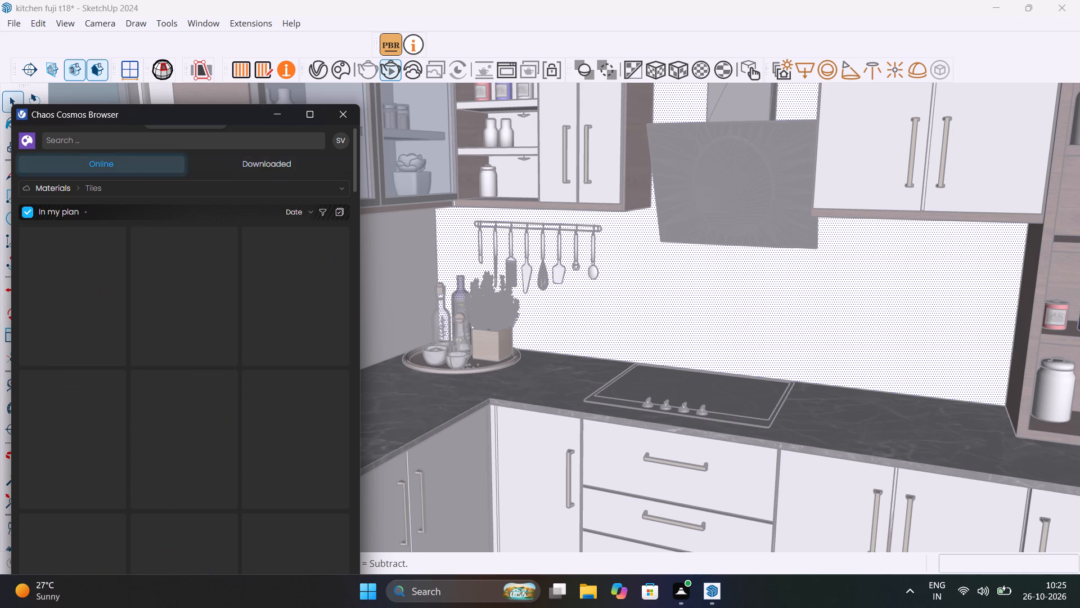
left_click(172, 140)
type("marble")
key("Return")
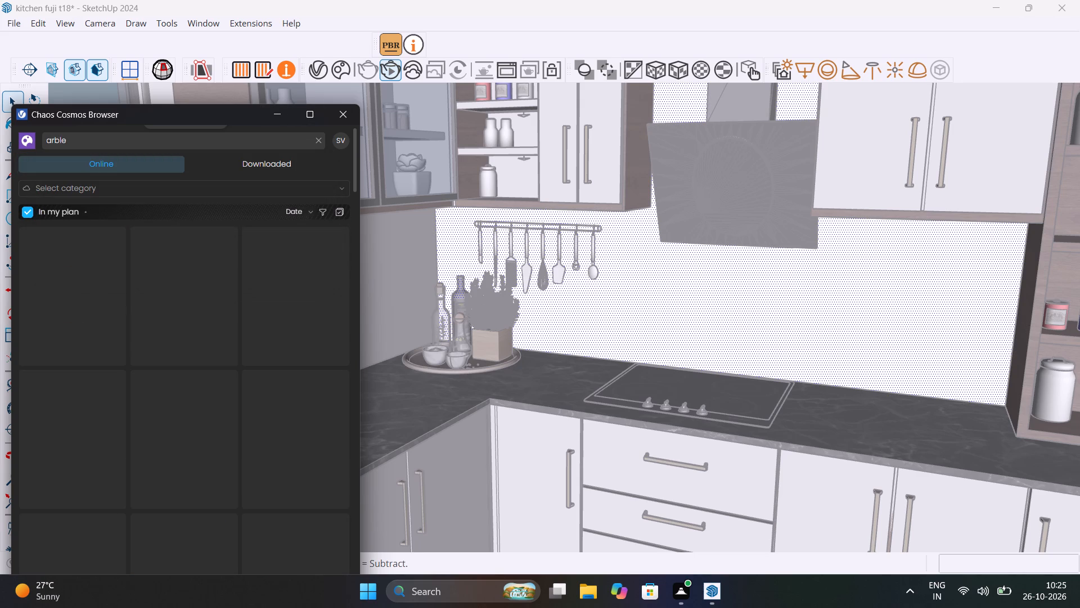
key("BackSpace")
key("BackSpace")
key("BackSpace")
key("BackSpace")
key("BackSpace")
key("BackSpace")
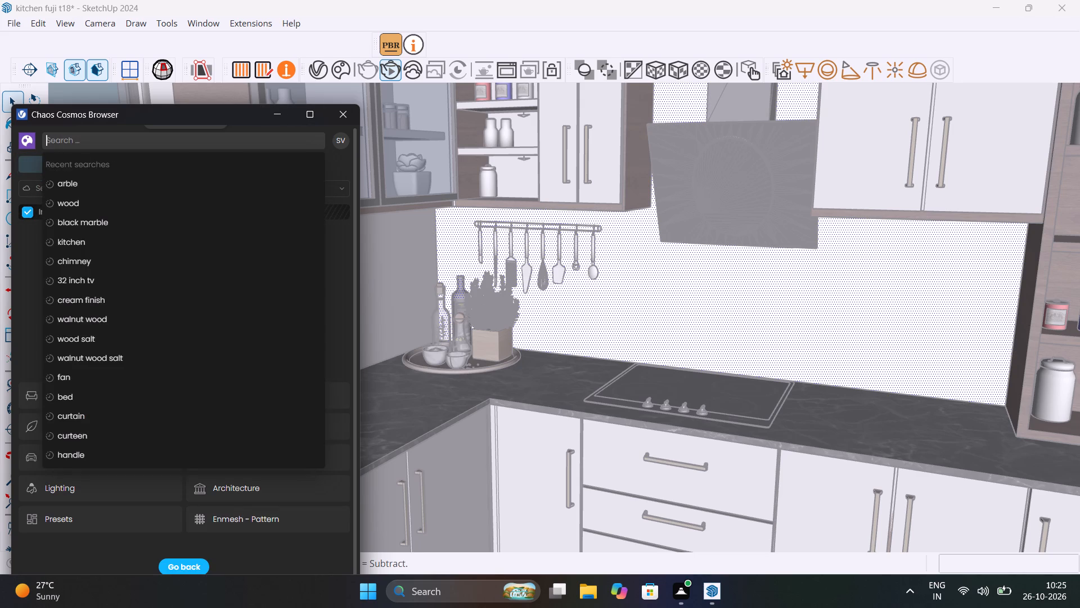
type("ma")
type("rble")
key("Return")
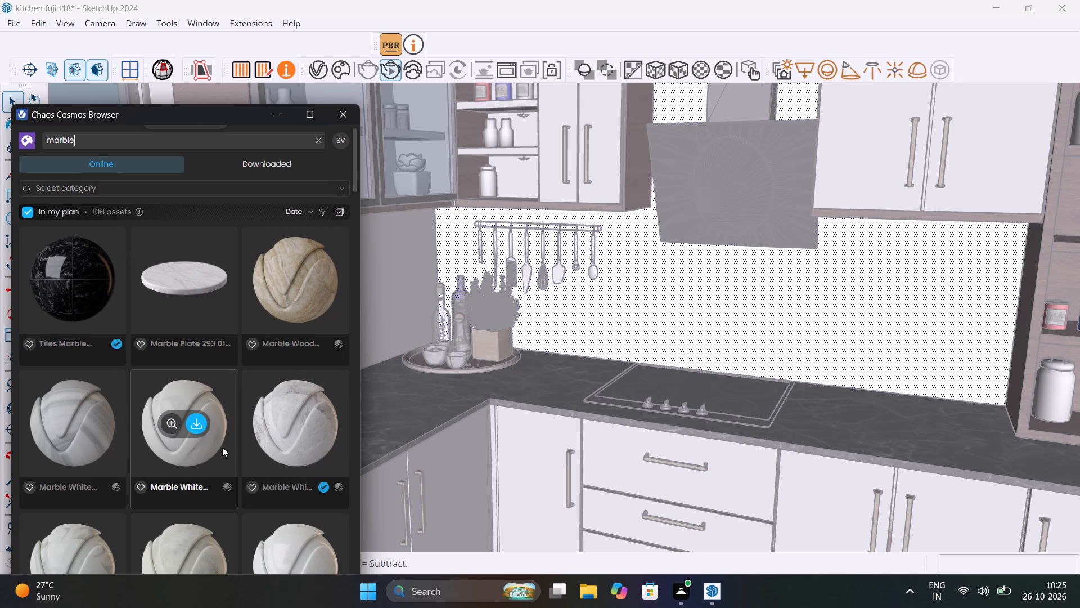
Look through the marble results and import the already downloaded Marble White 601 37.77cm material into the scene.
scroll(281, 424, "down", 2)
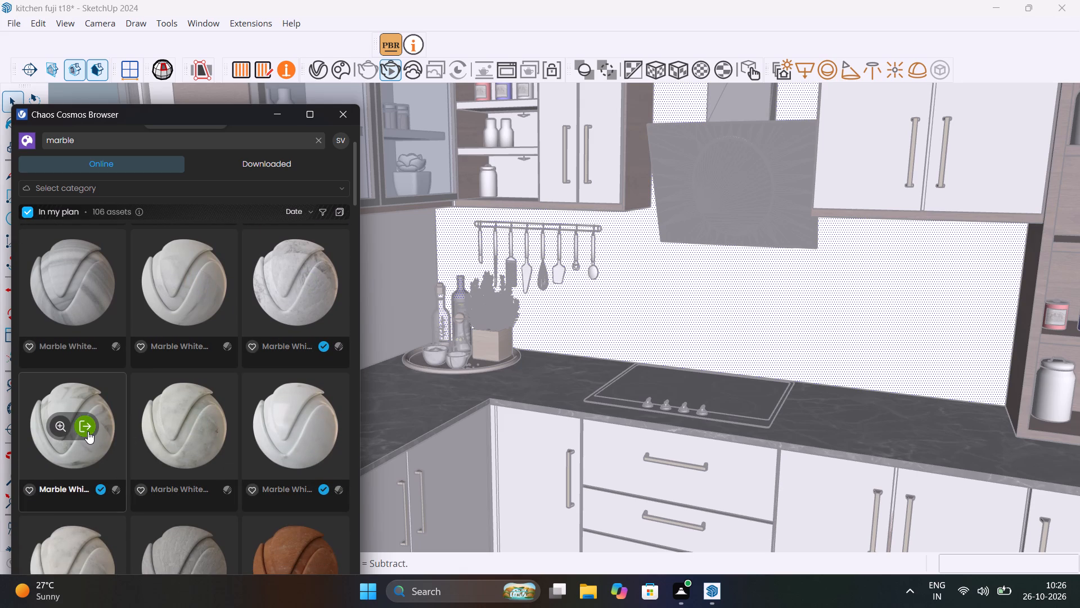
scroll(88, 431, "down", 2)
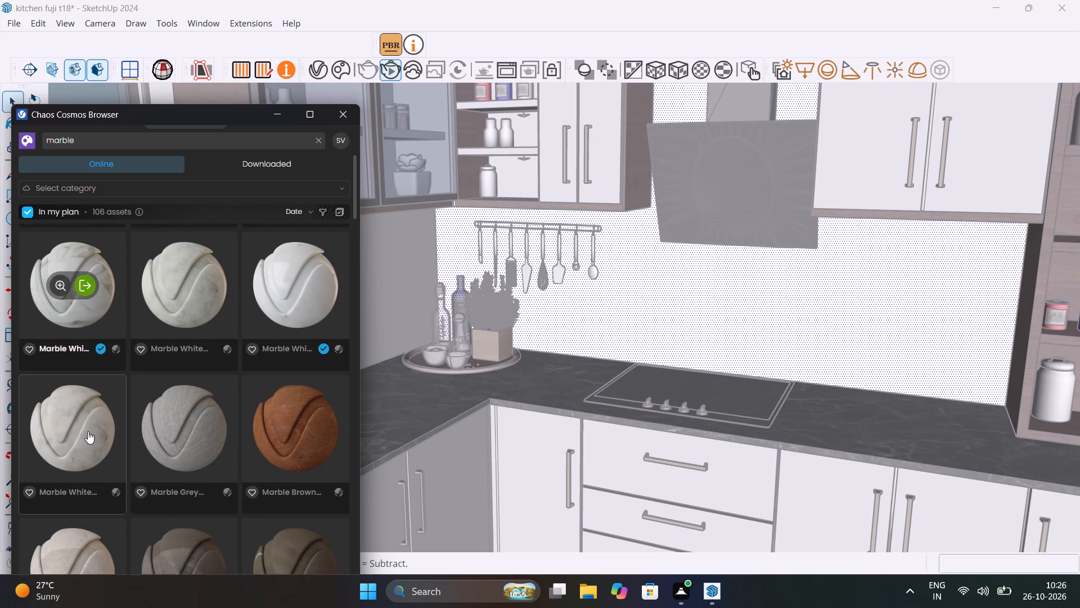
scroll(88, 431, "down", 2)
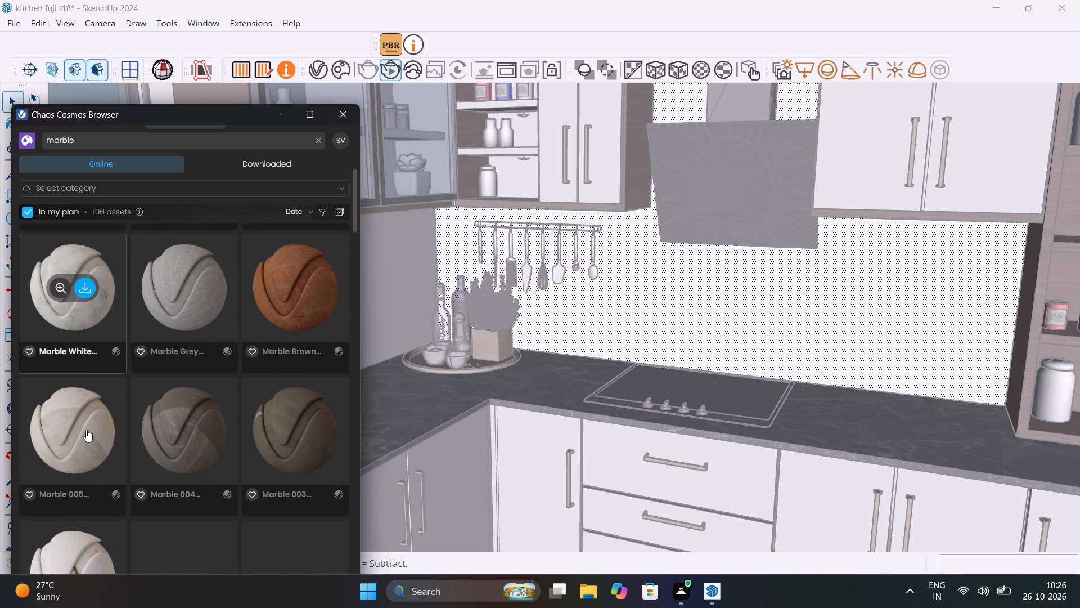
scroll(98, 435, "down", 2)
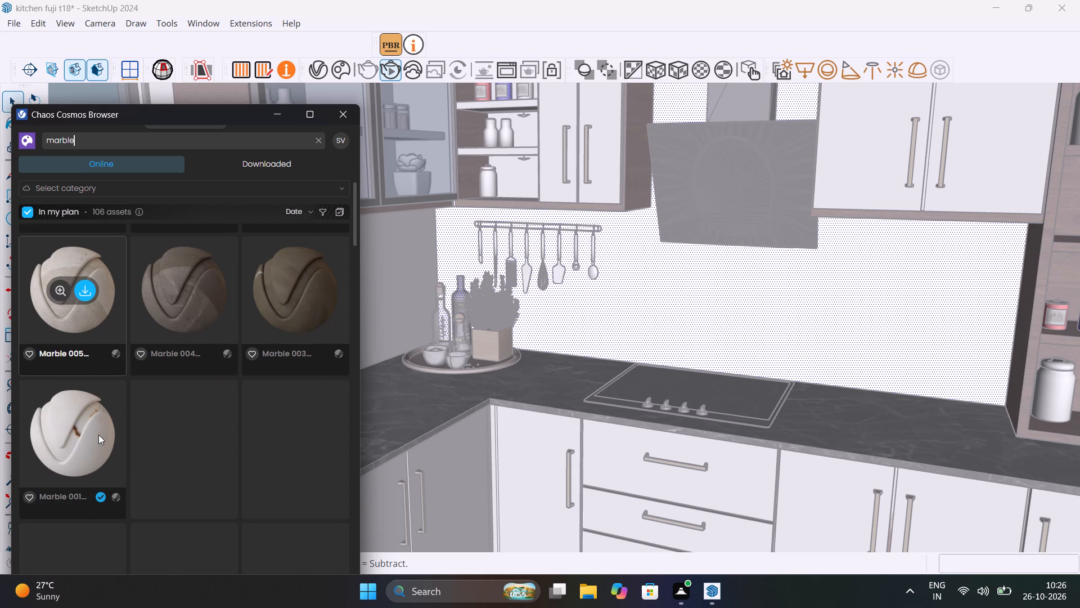
scroll(133, 347, "up", 4)
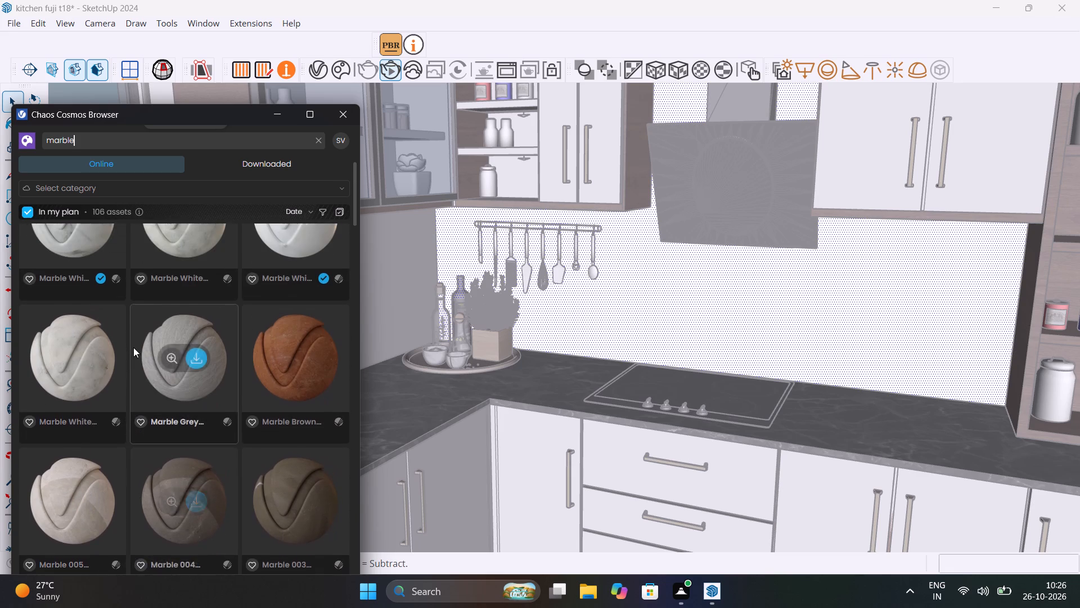
scroll(67, 312, "up", 2)
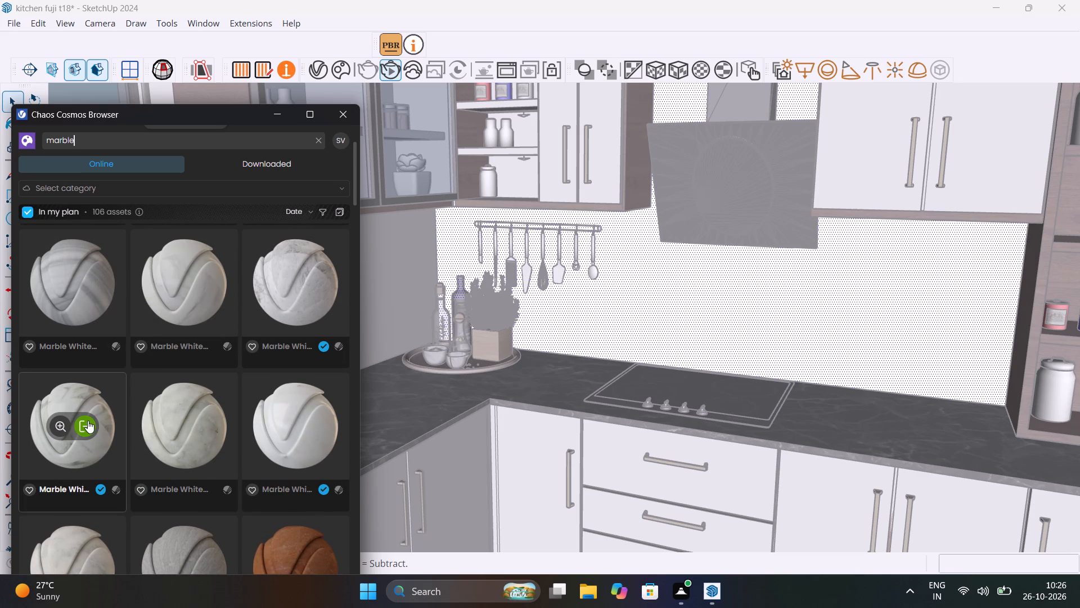
left_click(88, 421)
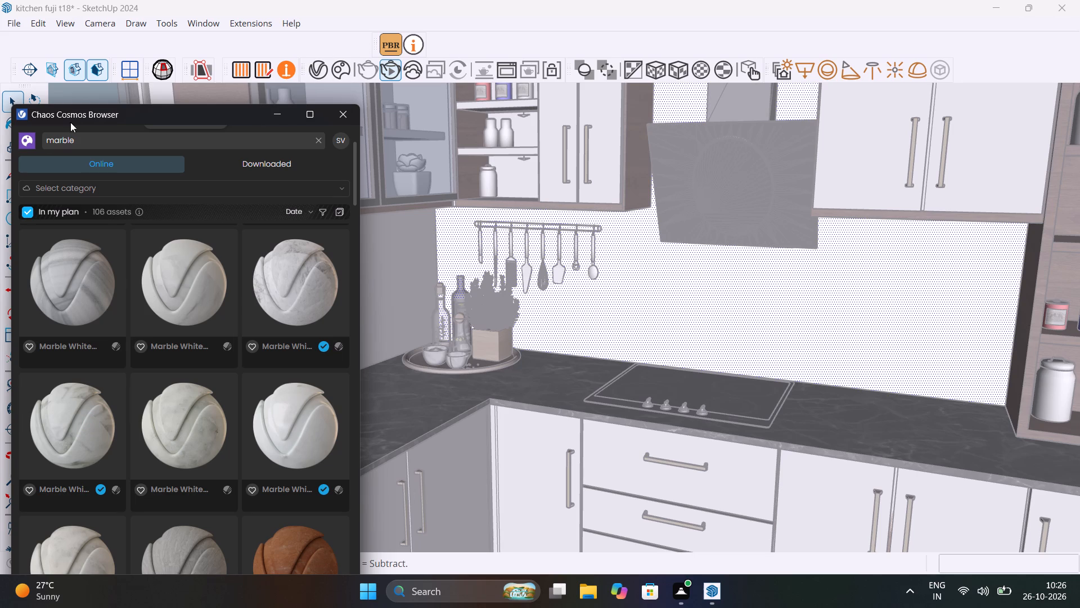
Apply the Marble White 601 37.77cm material to the selected backsplash face, with V-Ray projection fitted to its bounding box.
left_click(313, 78)
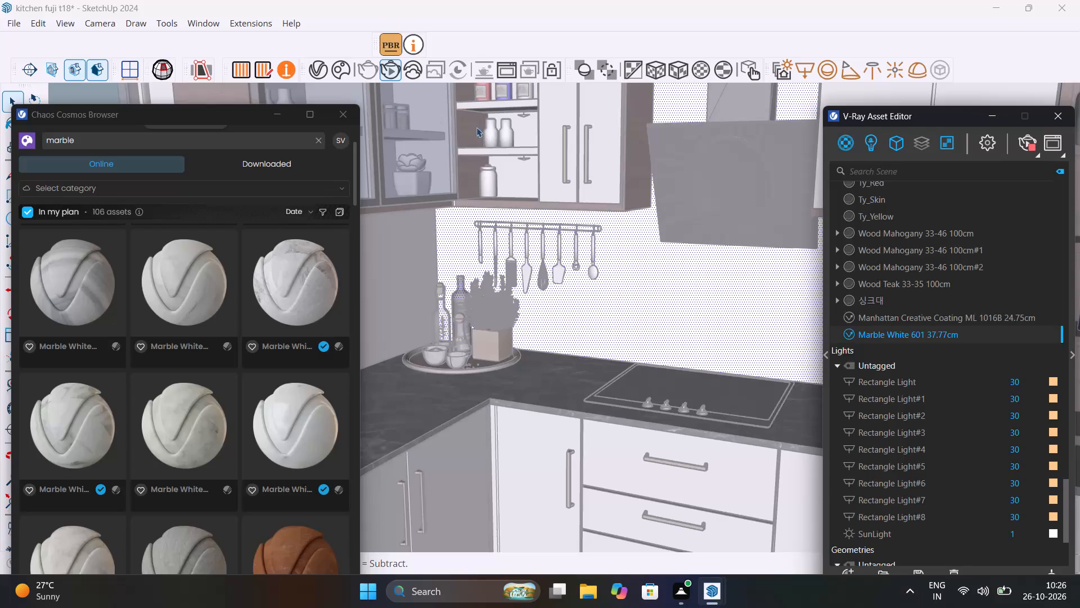
right_click(984, 330)
right_click(984, 330)
left_click(975, 358)
left_click(679, 73)
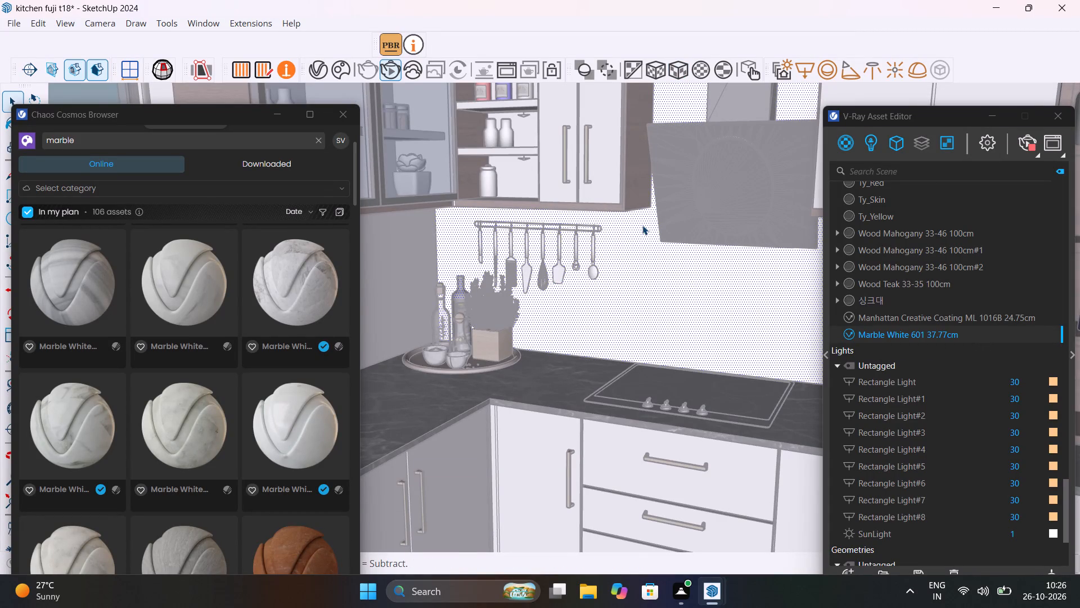
Apply the Marble White 601 37.77cm material to the kitchen floor face with bounding-box-fitted projection, and leave the group.
scroll(642, 225, "down", 15)
middle_click_drag(643, 282, 666, 401)
scroll(666, 397, "up", 5)
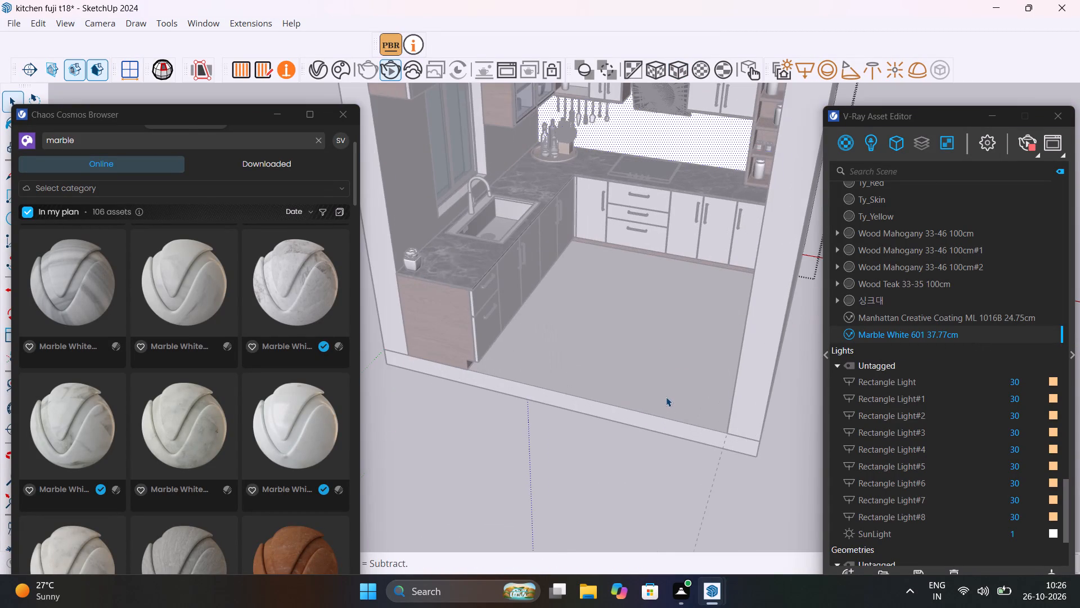
left_click(666, 397)
double_click(666, 397)
left_click(666, 397)
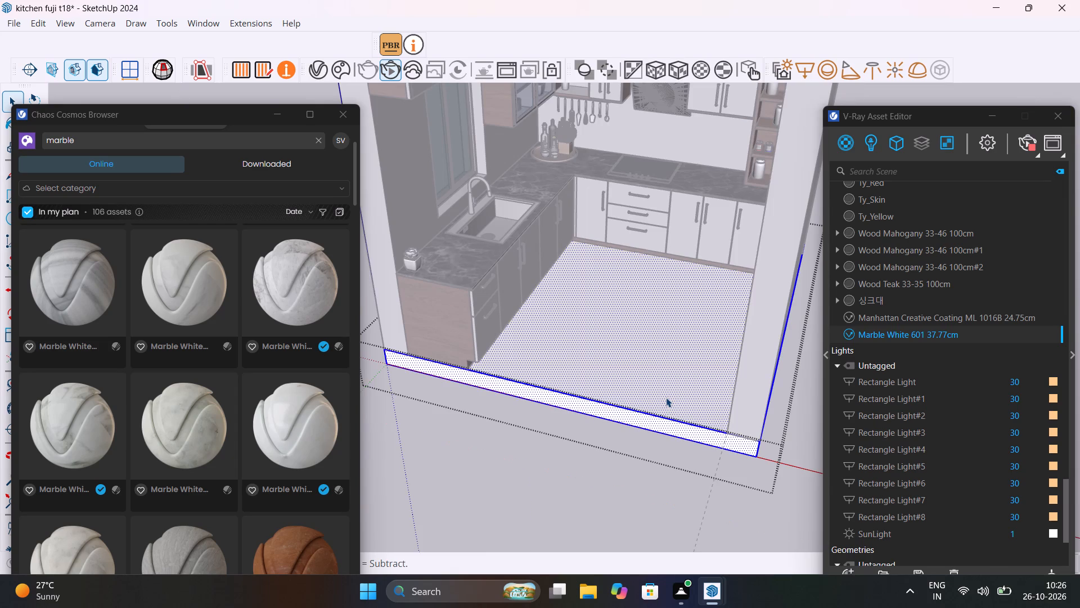
left_click(666, 397)
right_click(928, 329)
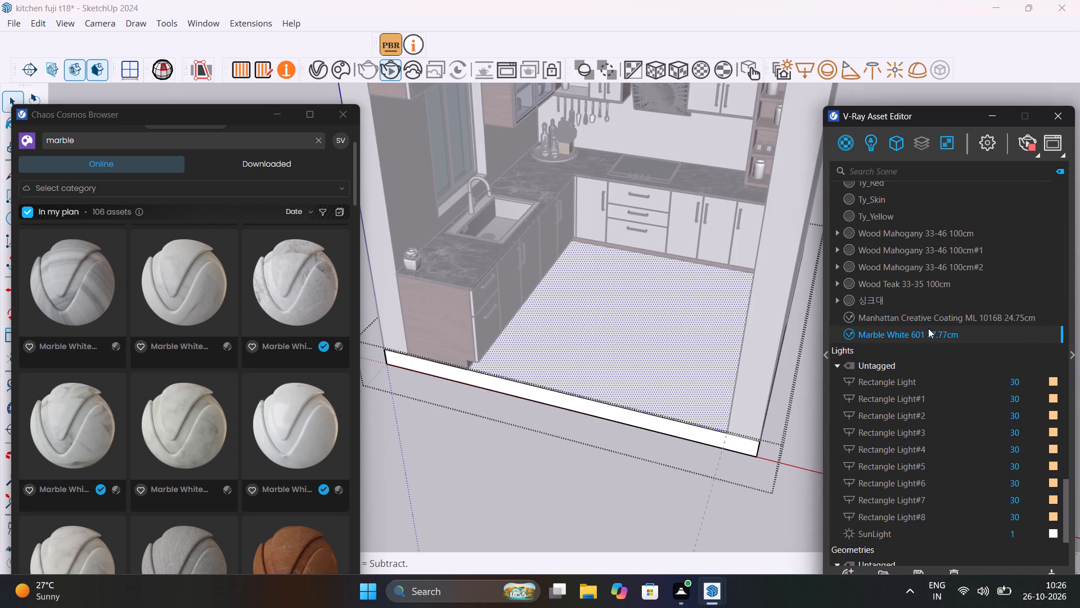
left_click(976, 354)
left_click(676, 67)
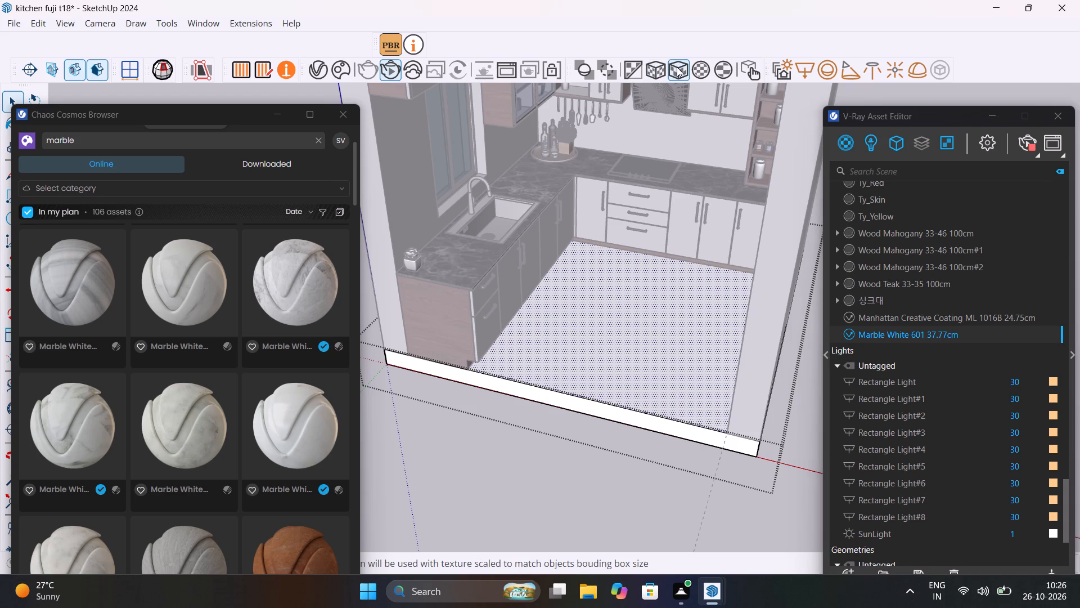
left_click(616, 482)
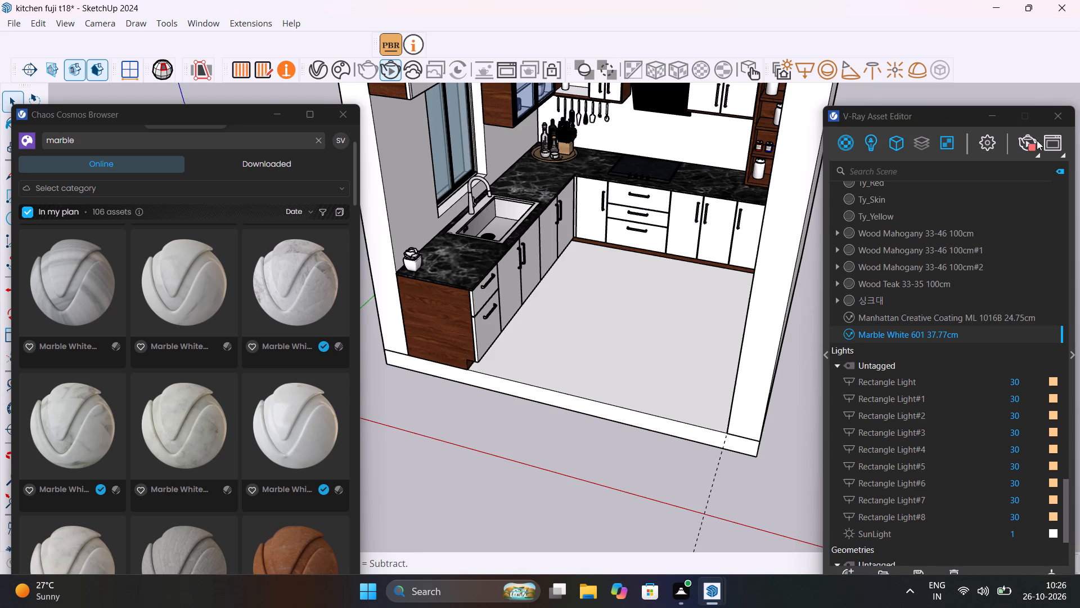
Restart the V-Ray interactive render with the kitchen framed from an angled front view showing floor and backsplash.
scroll(767, 247, "up", 3)
scroll(790, 291, "down", 1)
middle_click_drag(776, 248, 776, 234)
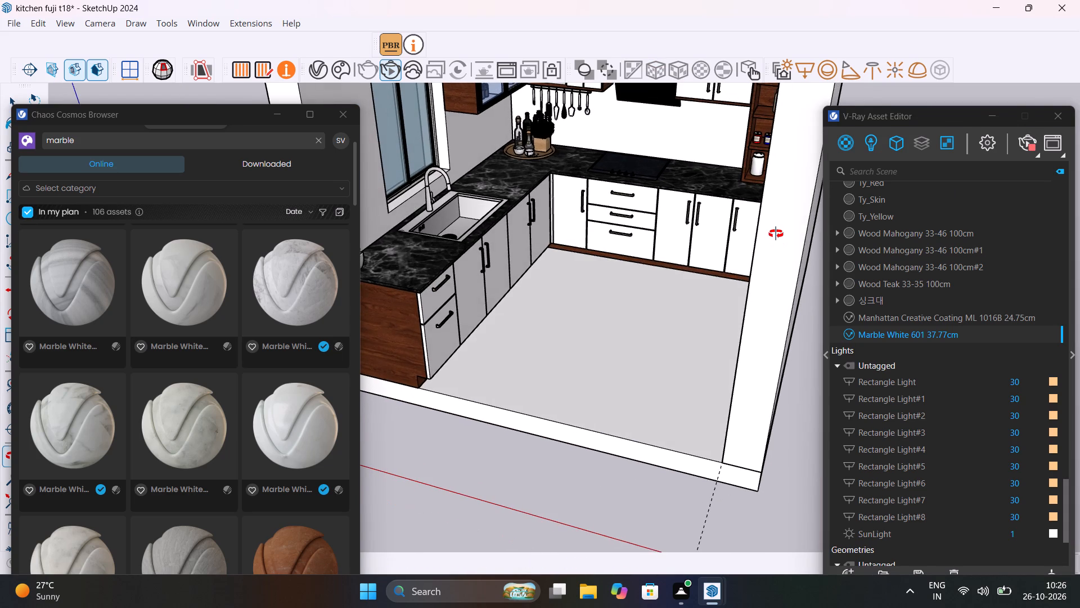
middle_click_drag(776, 234, 782, 259)
scroll(782, 259, "up", 1)
left_click(1028, 144)
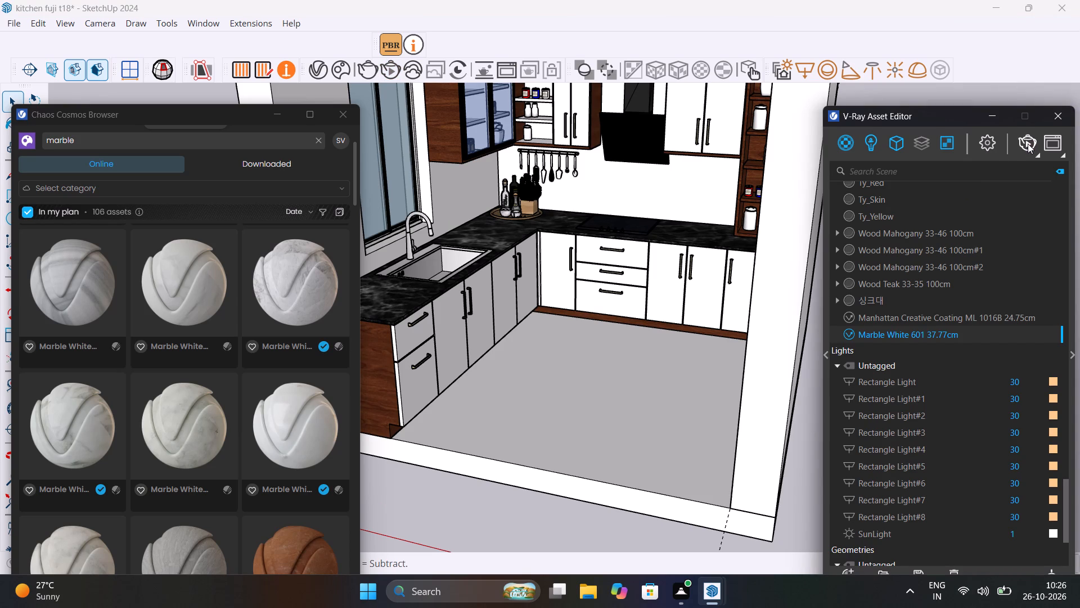
left_click(1028, 144)
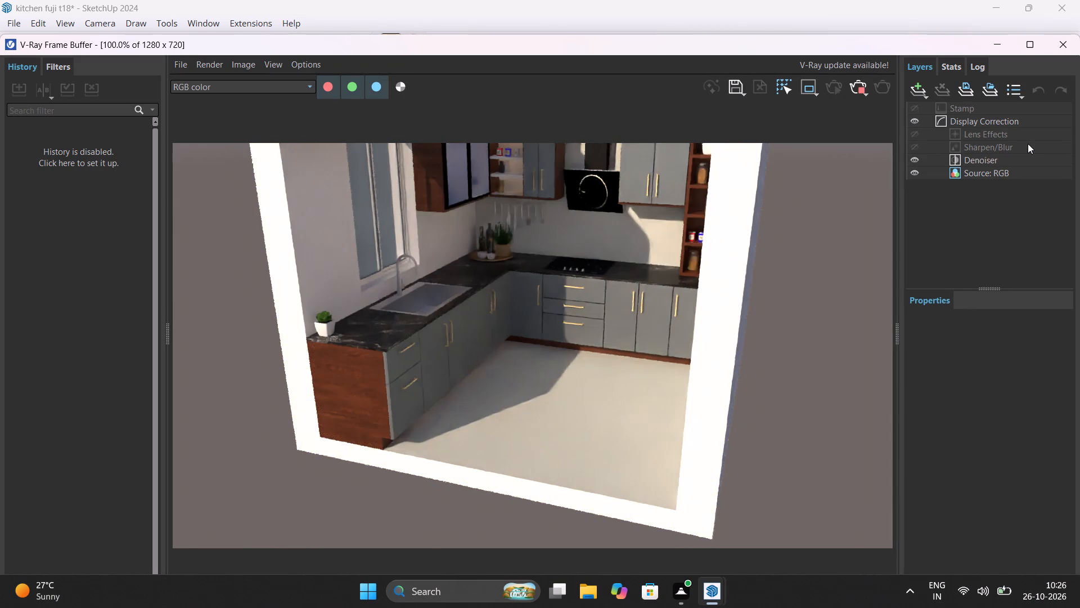
Examine the rendered floor, drawers and hob area up close, and stop the render and close the frame buffer.
scroll(571, 456, "up", 5)
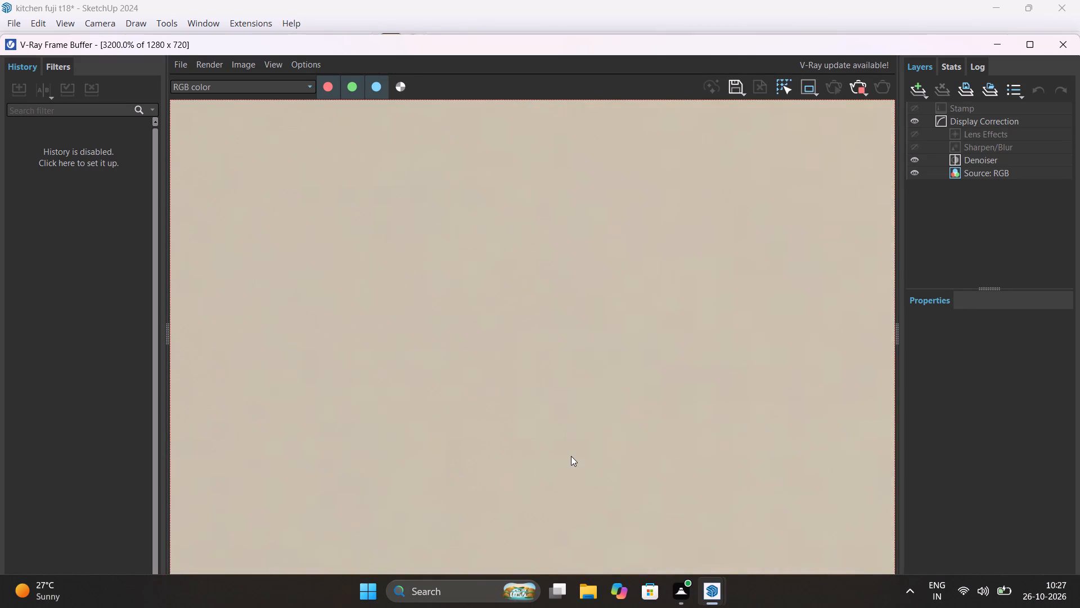
scroll(571, 456, "down", 6)
scroll(575, 287, "up", 4)
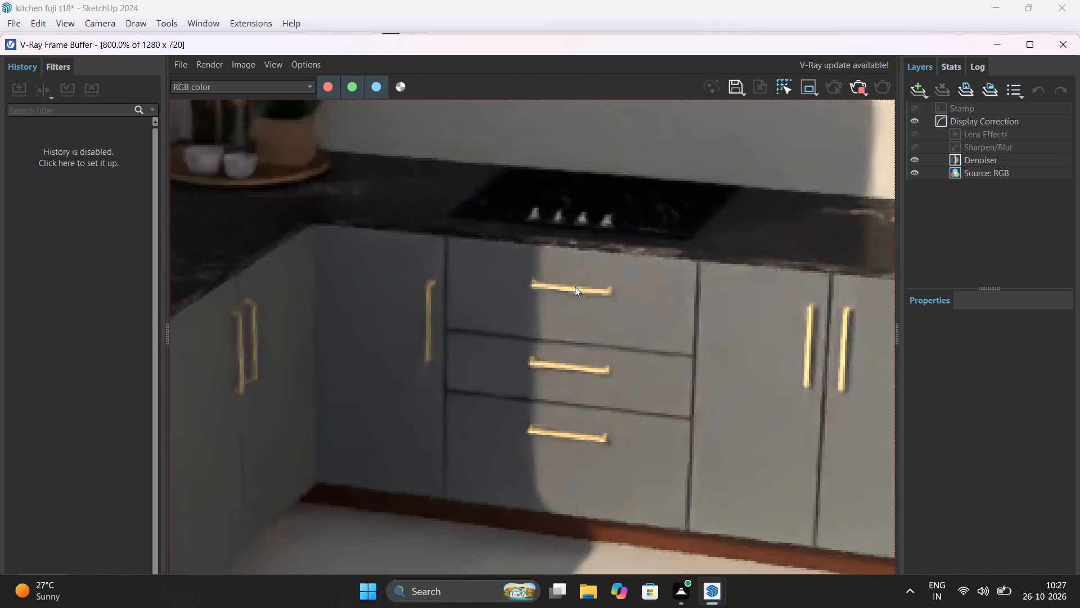
scroll(575, 287, "down", 3)
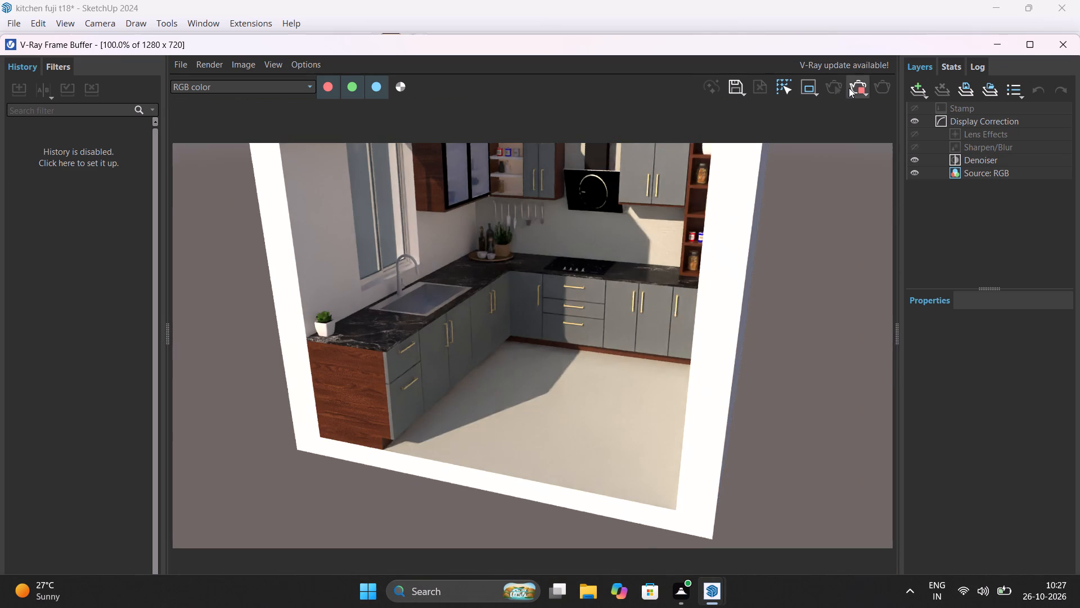
left_click(854, 86)
left_click(1064, 50)
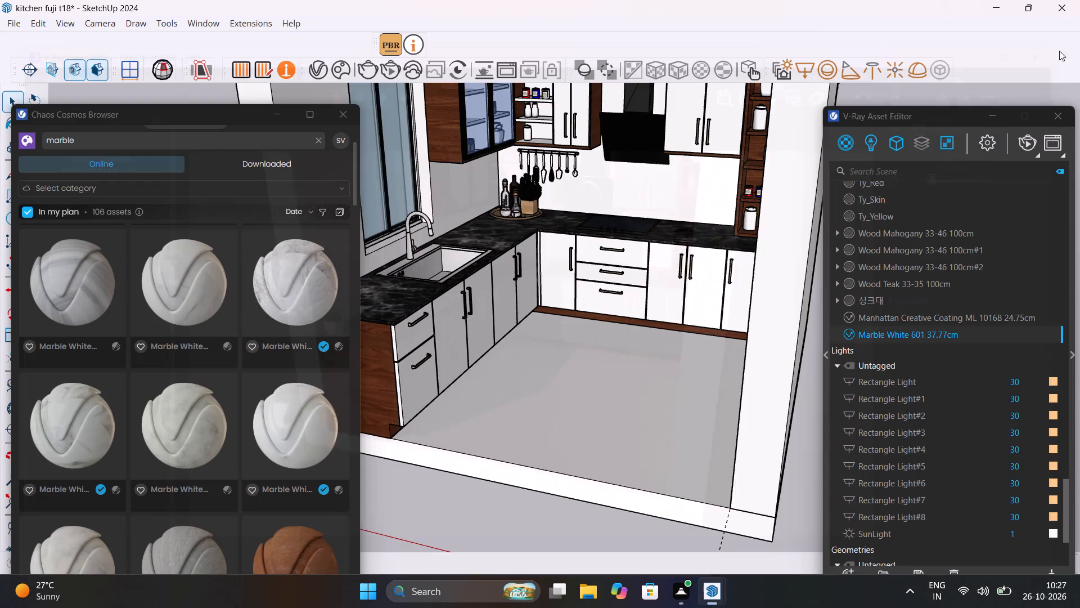
Switch off the SunLight in the V-Ray lights and start the interactive render again.
left_click(870, 147)
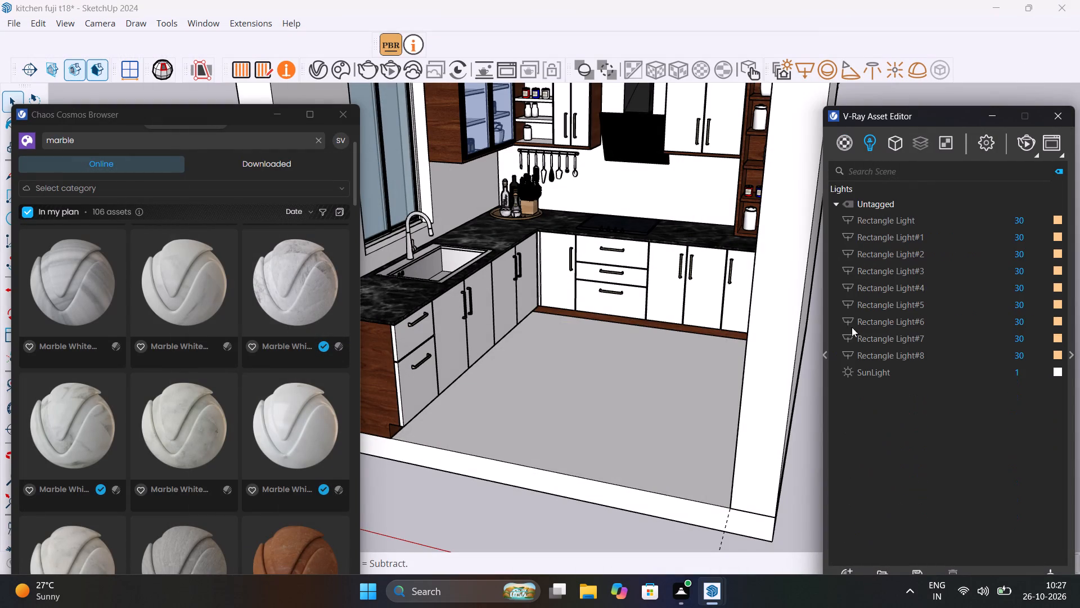
left_click(851, 372)
left_click(1023, 146)
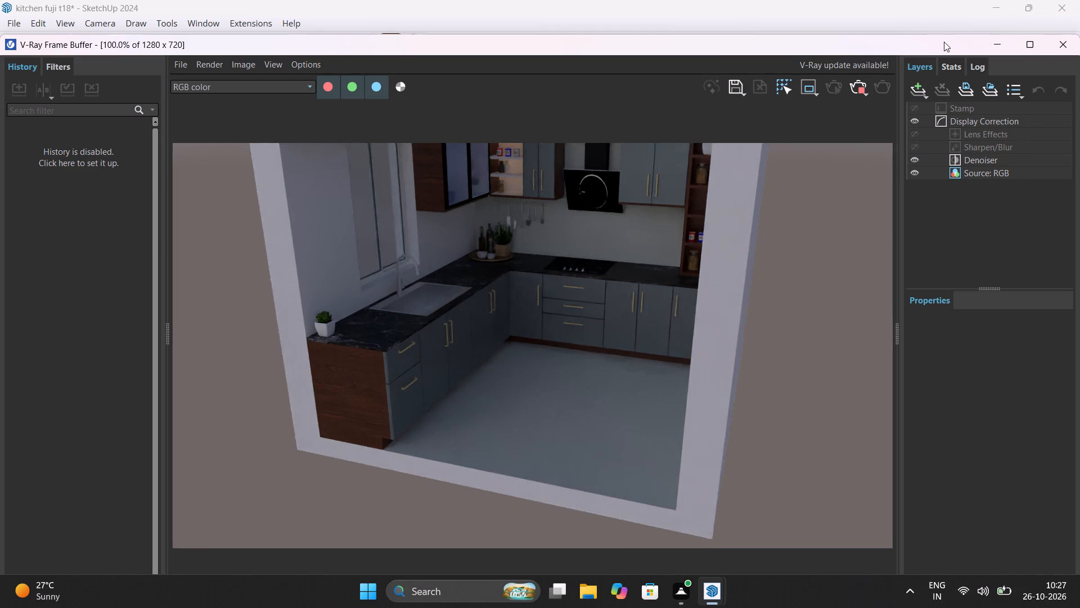
Stop the interactive render and close the frame buffer.
left_click(857, 86)
left_click(1059, 39)
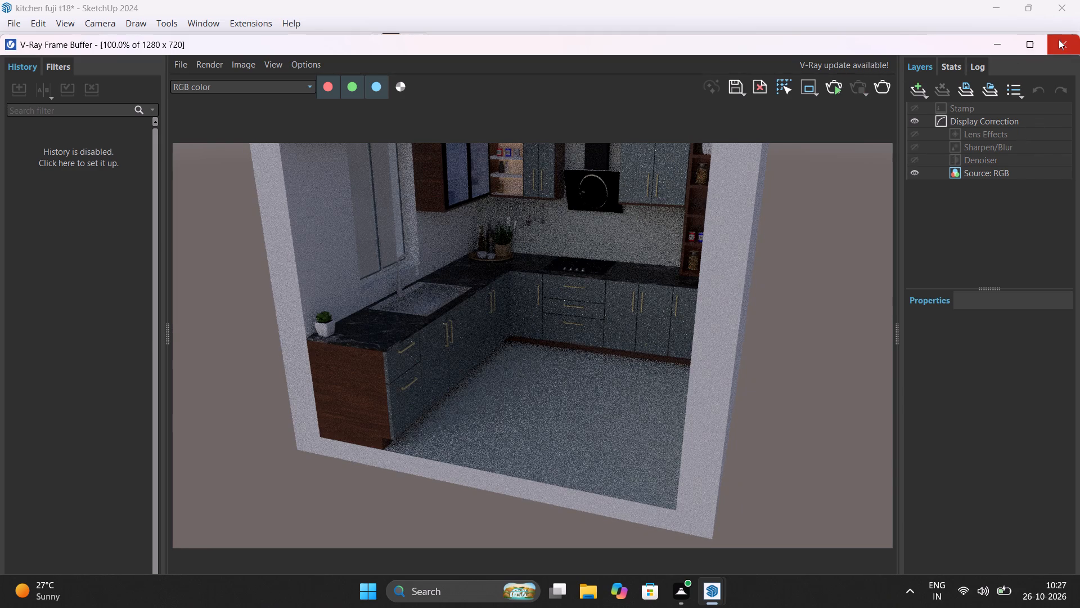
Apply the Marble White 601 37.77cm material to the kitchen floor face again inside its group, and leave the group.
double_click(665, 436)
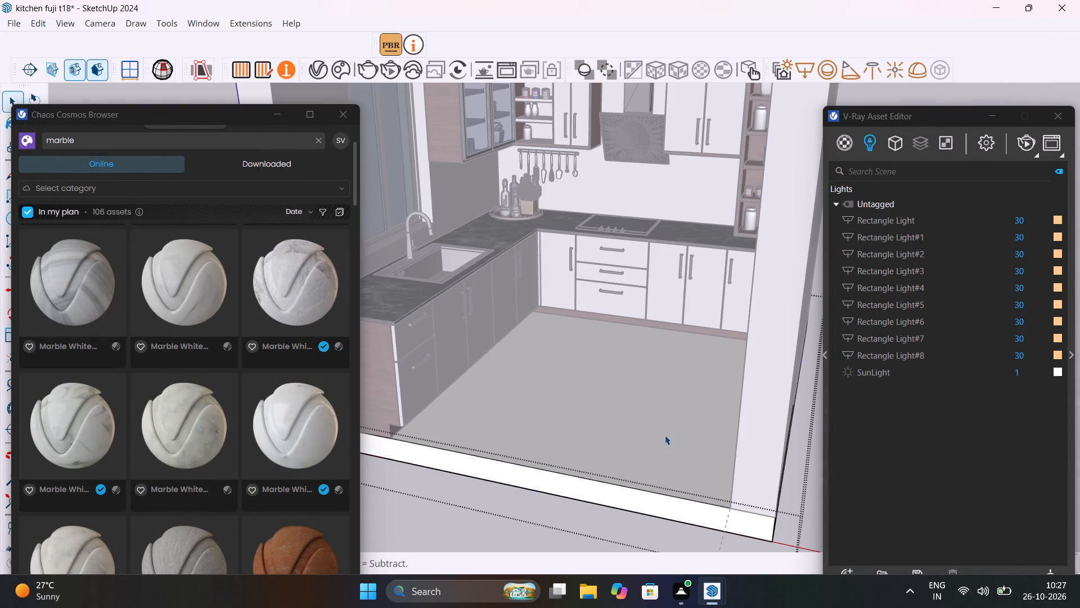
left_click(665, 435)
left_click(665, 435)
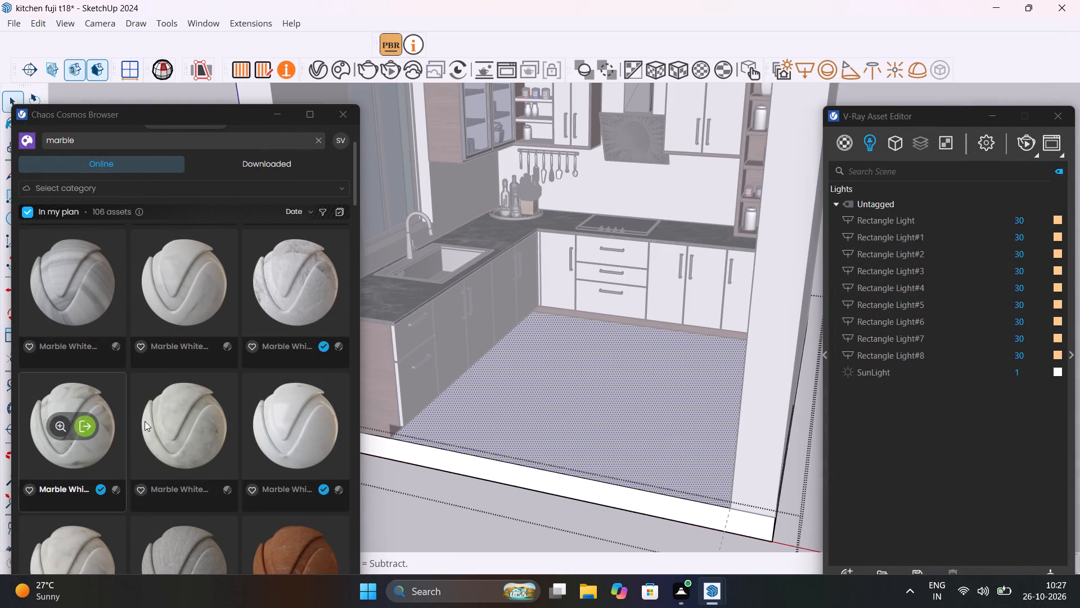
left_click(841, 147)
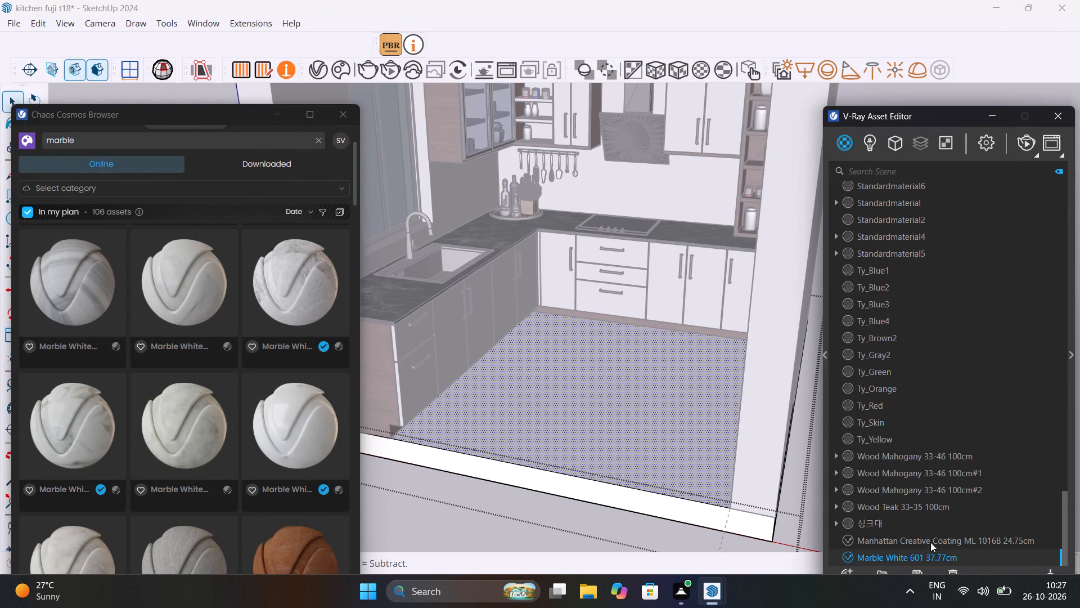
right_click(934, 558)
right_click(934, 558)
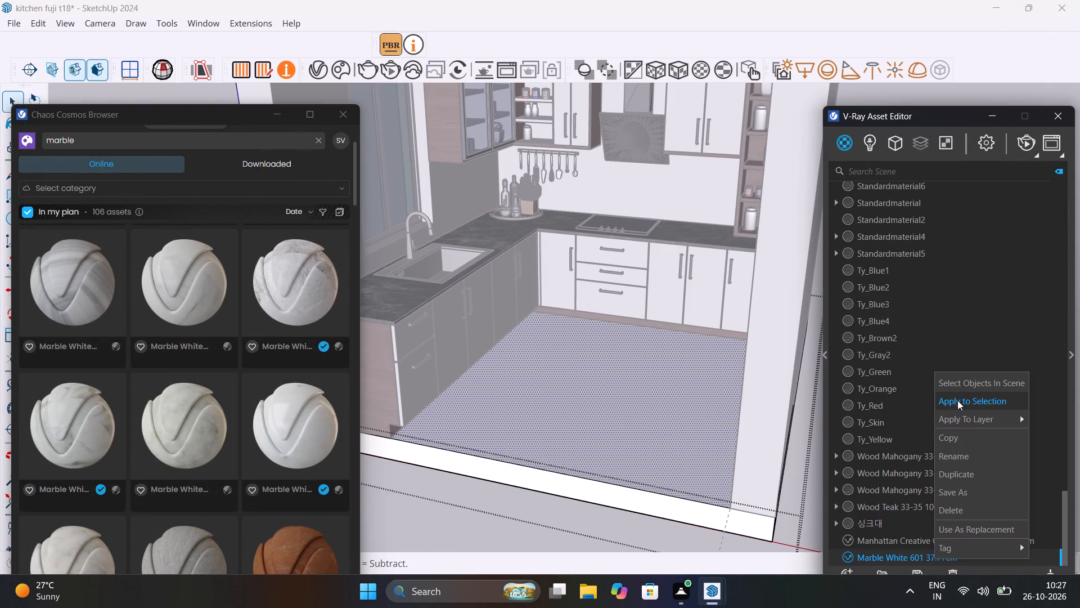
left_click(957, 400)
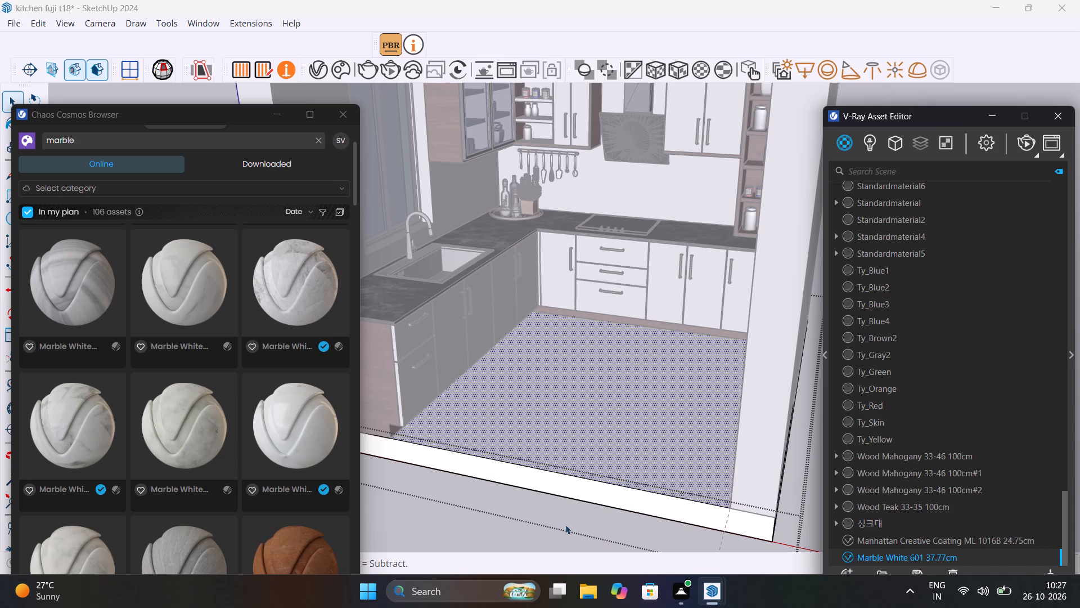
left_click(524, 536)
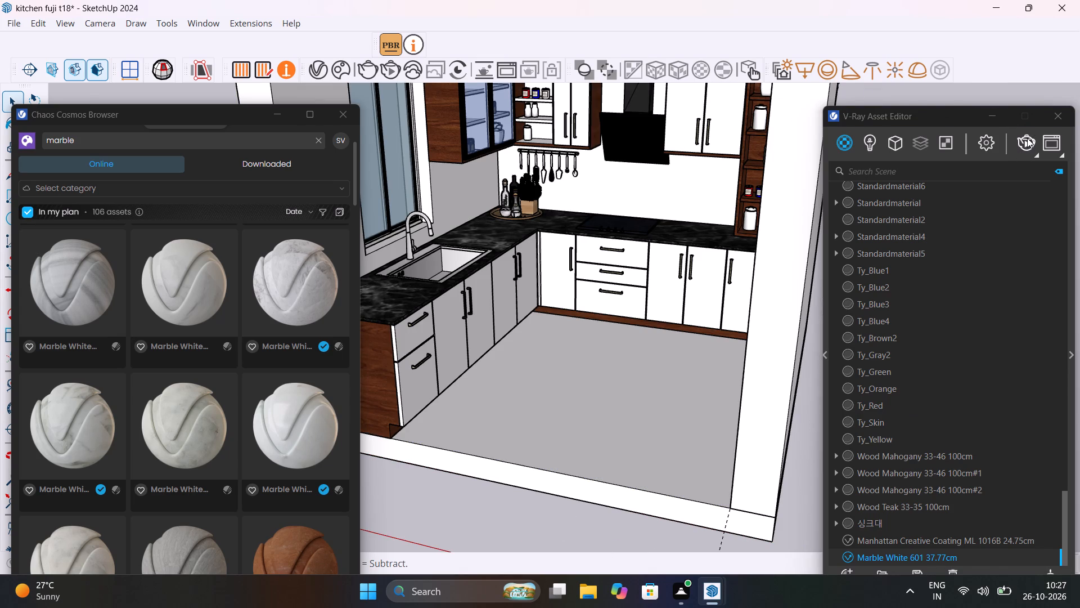
Run the interactive render to check the floor material, and stop it and close the frame buffer.
left_click(1027, 137)
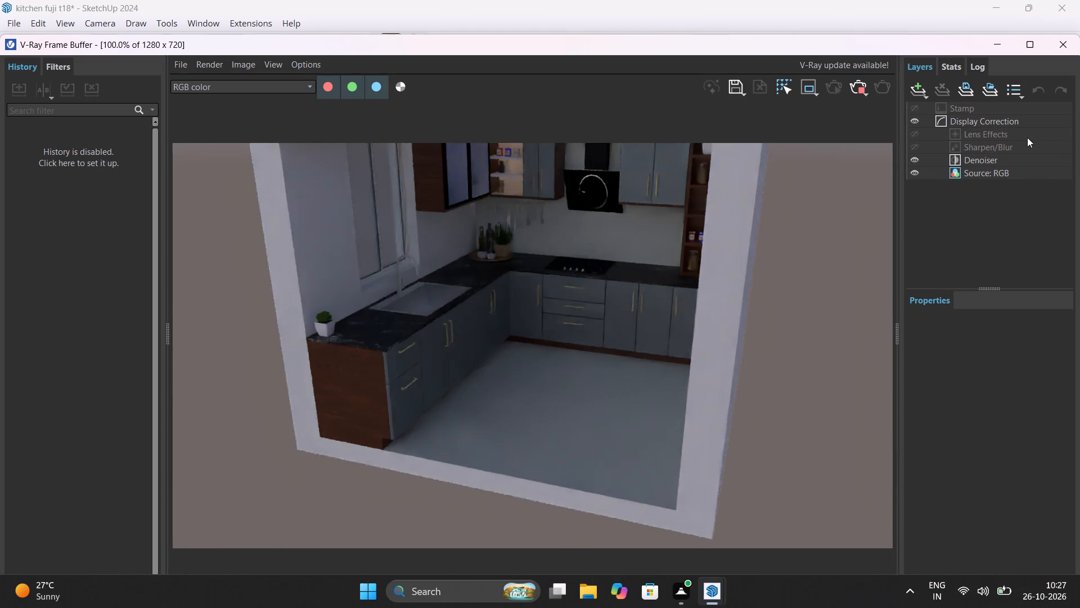
left_click(857, 87)
left_click(1054, 44)
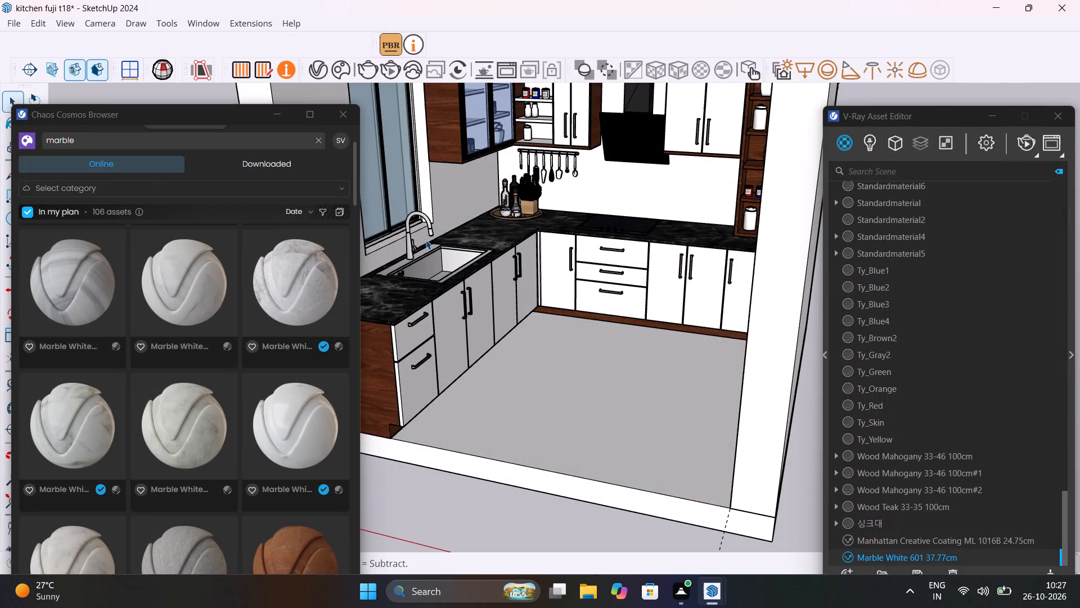
Import the Marble 001 38.37cm material into the scene from the Chaos Cosmos marble assets.
scroll(226, 276, "up", 2)
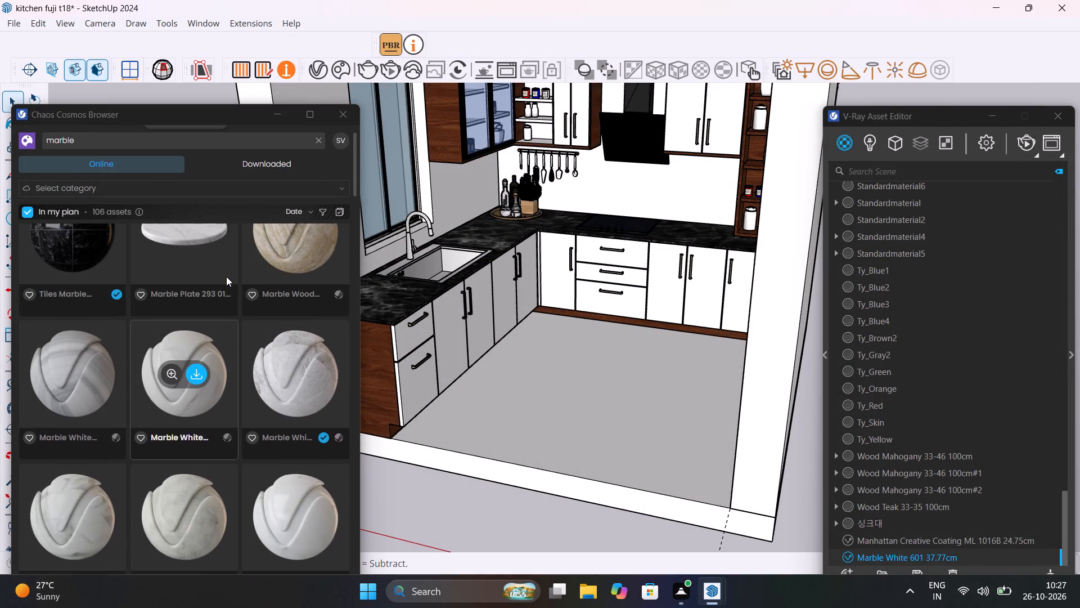
scroll(226, 276, "up", 2)
scroll(226, 276, "down", 5)
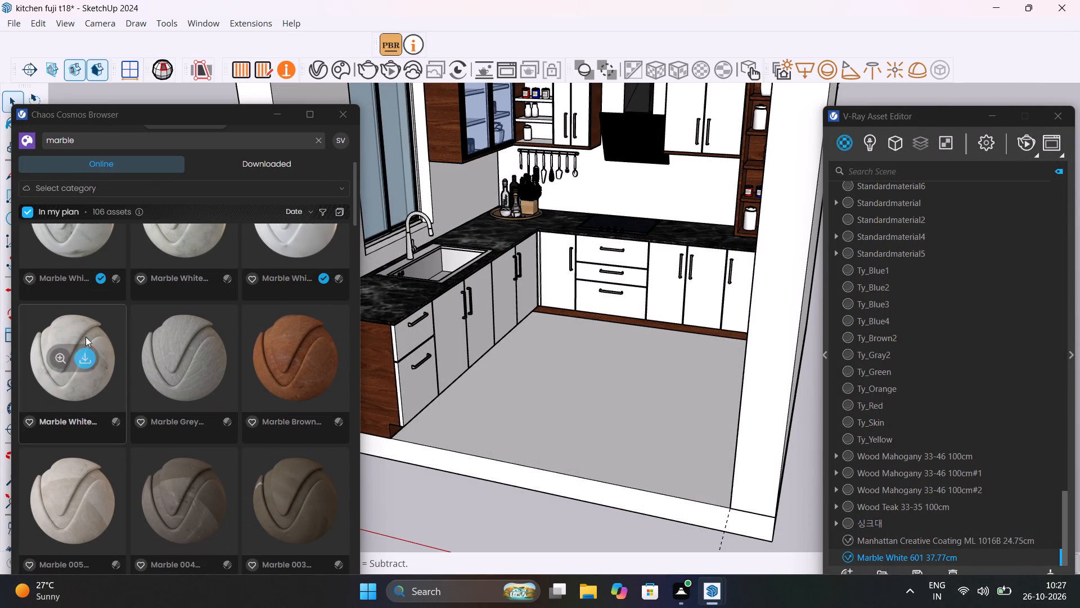
scroll(97, 431, "down", 4)
scroll(97, 438, "up", 4)
scroll(97, 438, "down", 3)
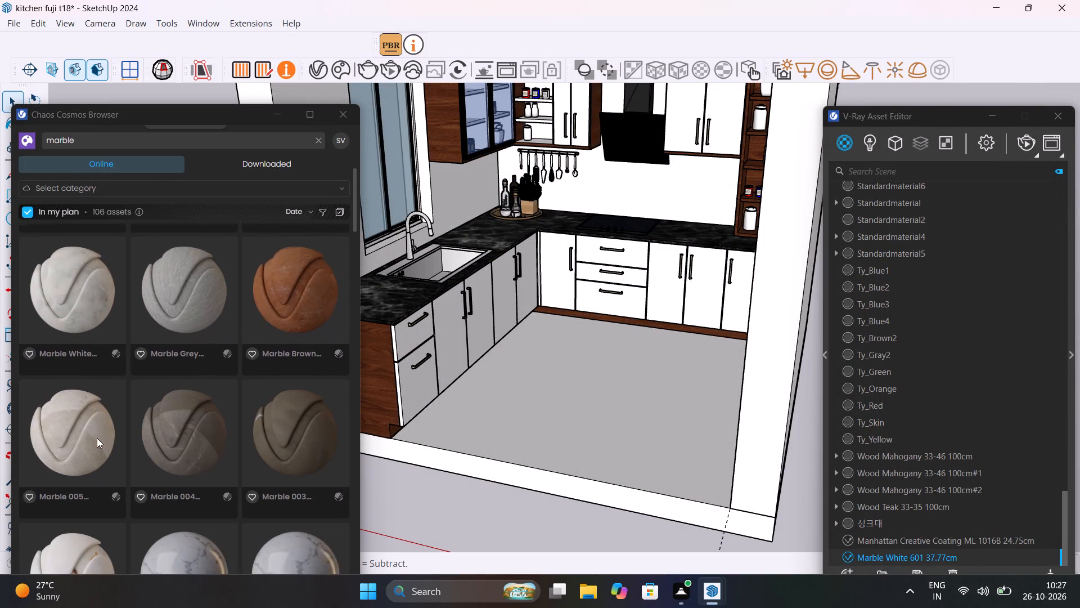
left_click(85, 436)
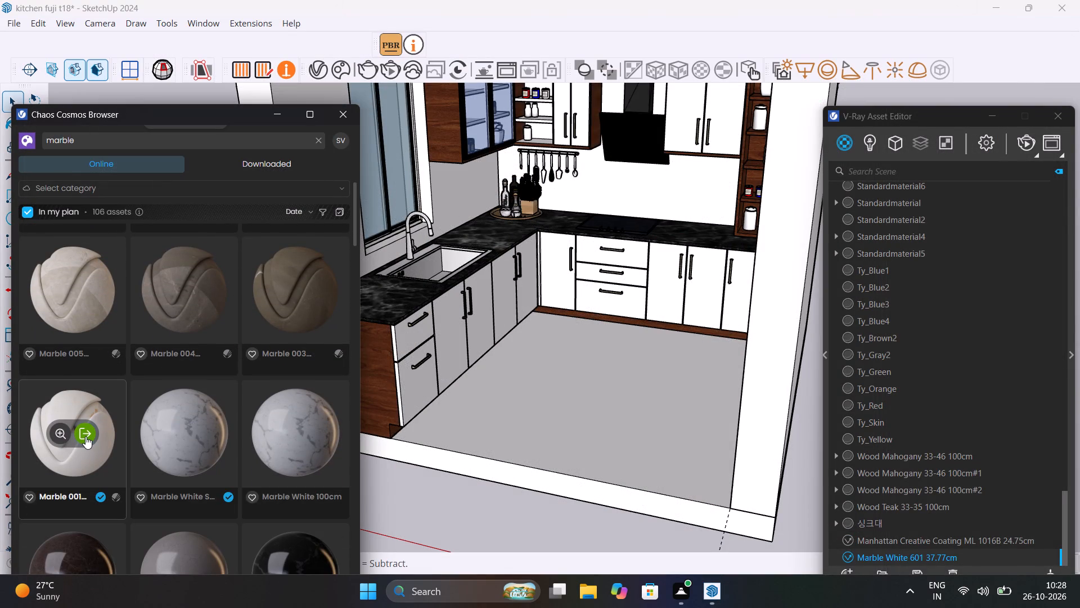
Apply the Marble 001 38.37cm material to only the kitchen floor face inside its group.
left_click(619, 431)
double_click(619, 431)
left_click(619, 431)
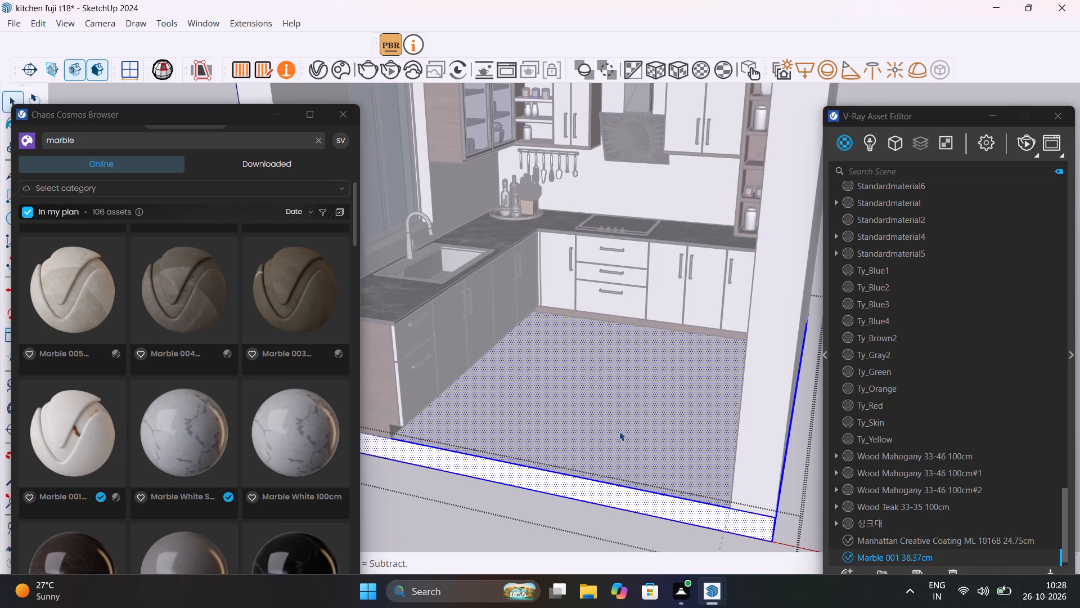
left_click(619, 431)
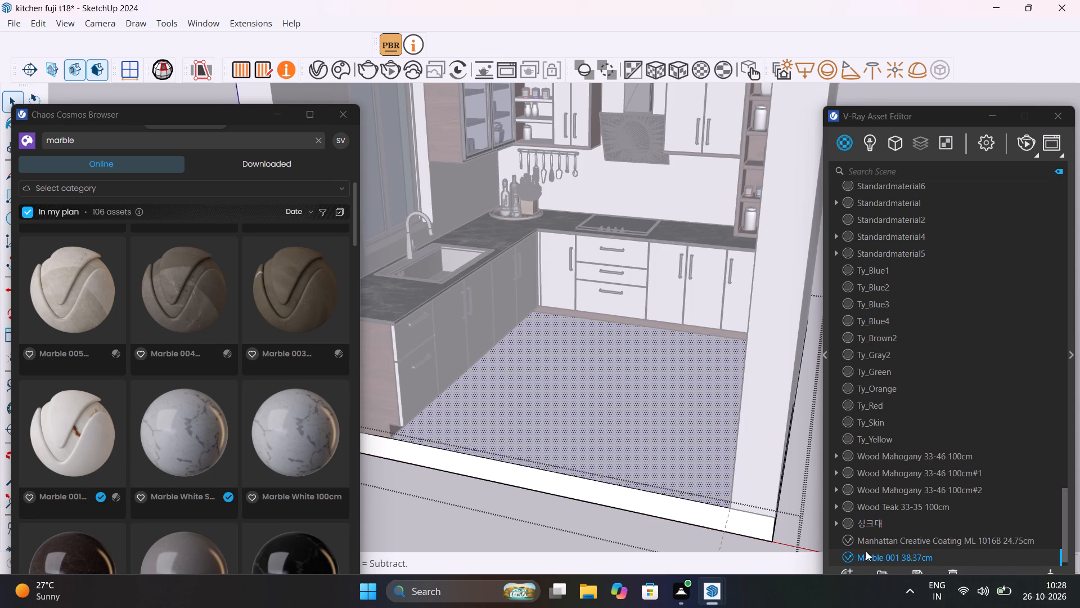
right_click(866, 552)
right_click(866, 551)
right_click(866, 551)
left_click(923, 402)
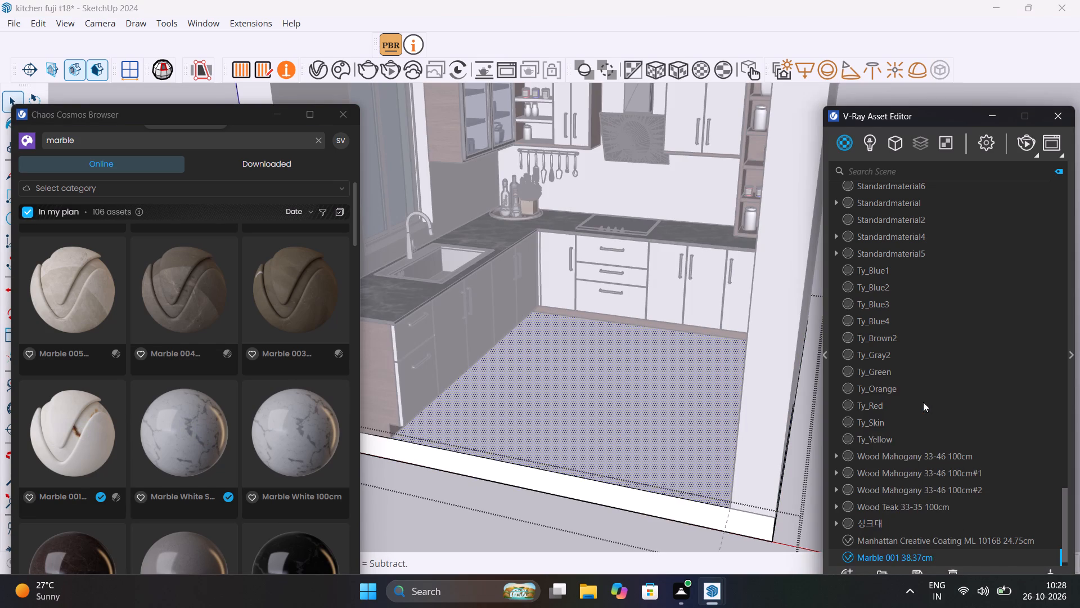
Apply the Marble 001 38.37cm material to the backsplash wall face behind the hob, and leave the group.
left_click(697, 175)
double_click(699, 175)
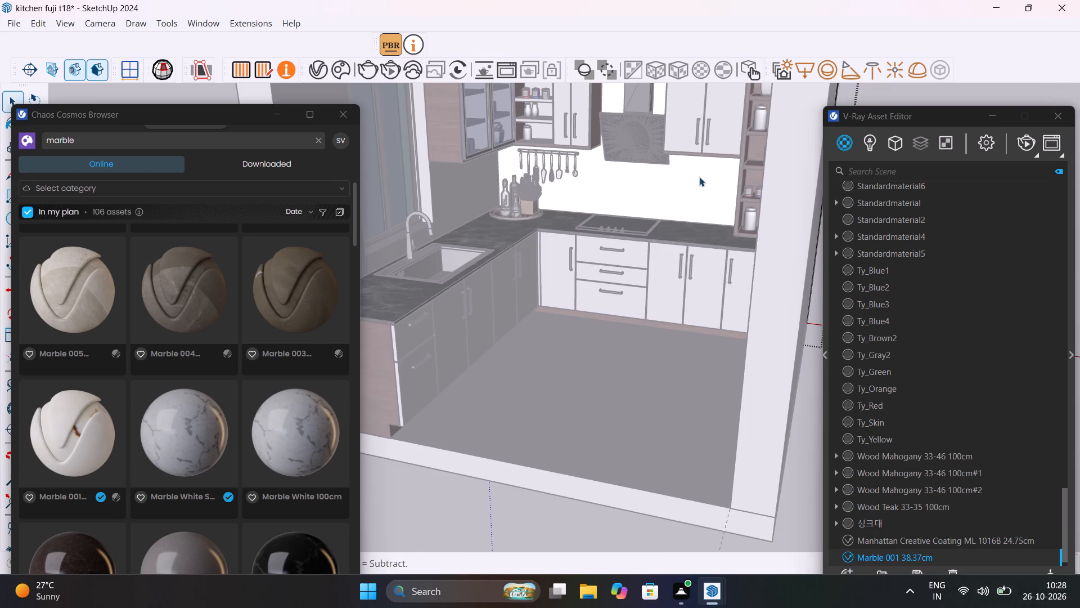
left_click(703, 180)
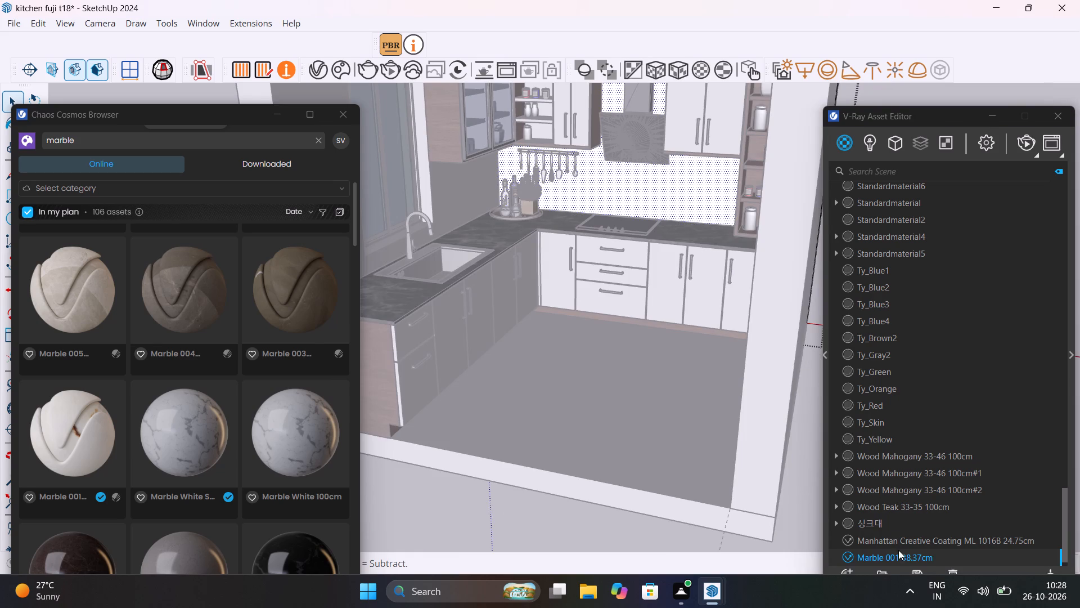
right_click(901, 556)
right_click(901, 555)
left_click(932, 399)
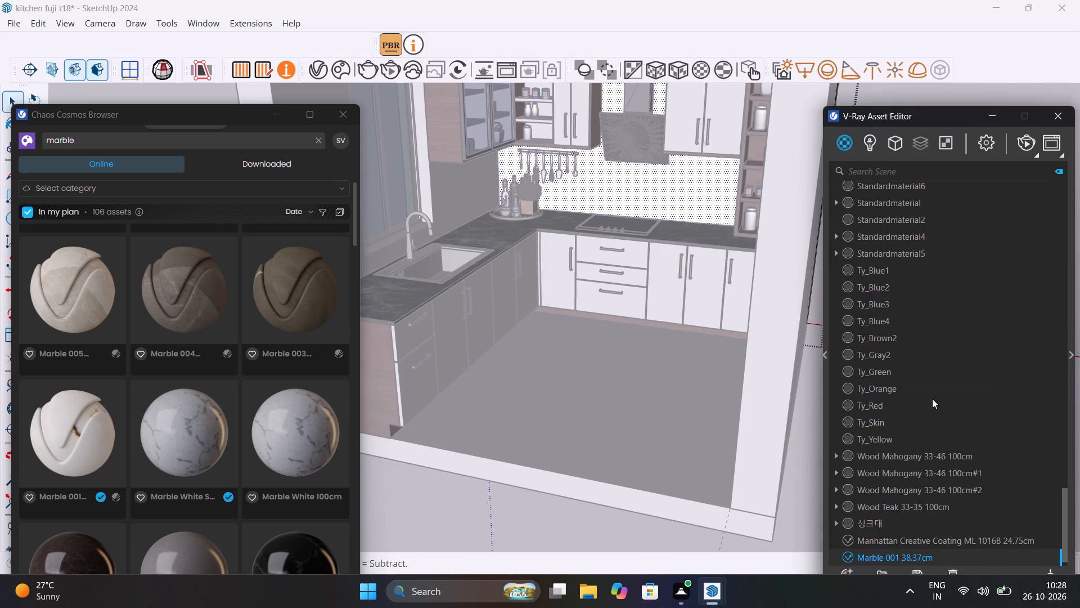
left_click(605, 538)
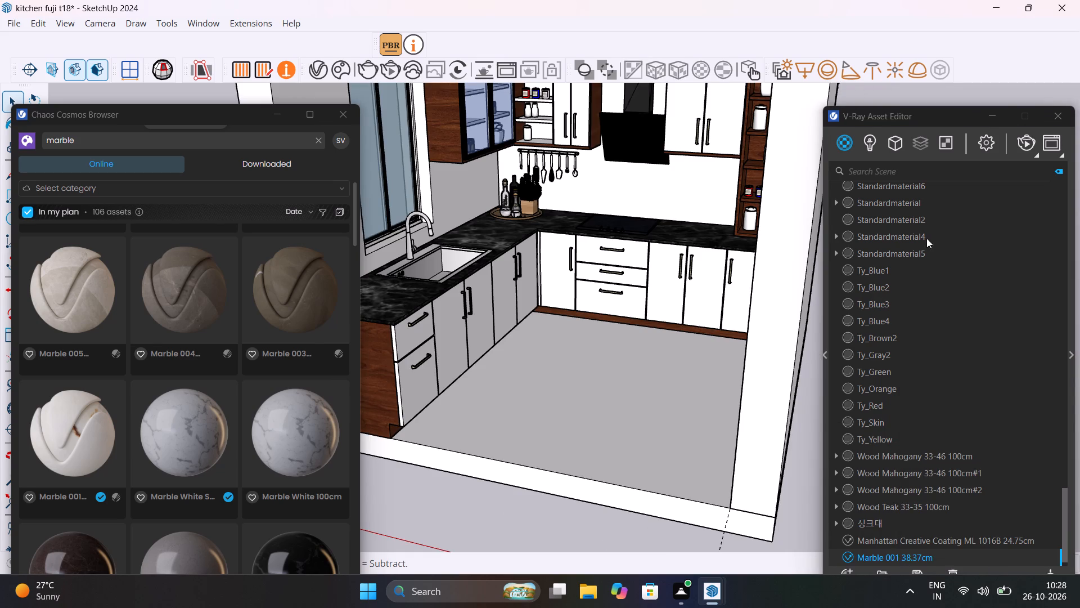
Run the interactive render, examine the backsplash and floor at different magnifications, and stop it and close the frame buffer.
left_click(1023, 140)
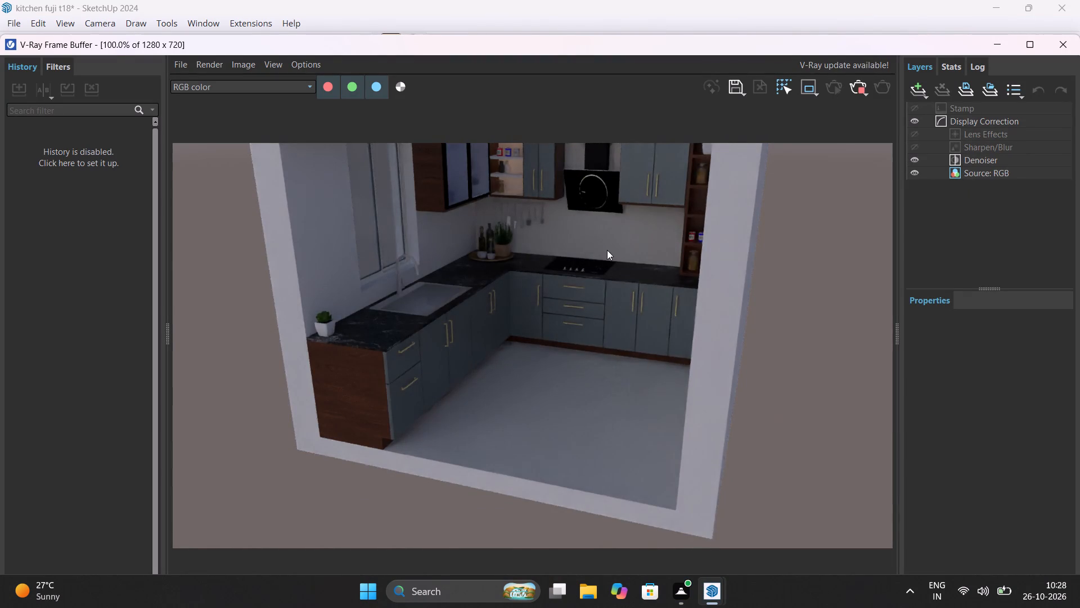
scroll(600, 208, "up", 4)
scroll(661, 258, "down", 2)
scroll(727, 291, "down", 1)
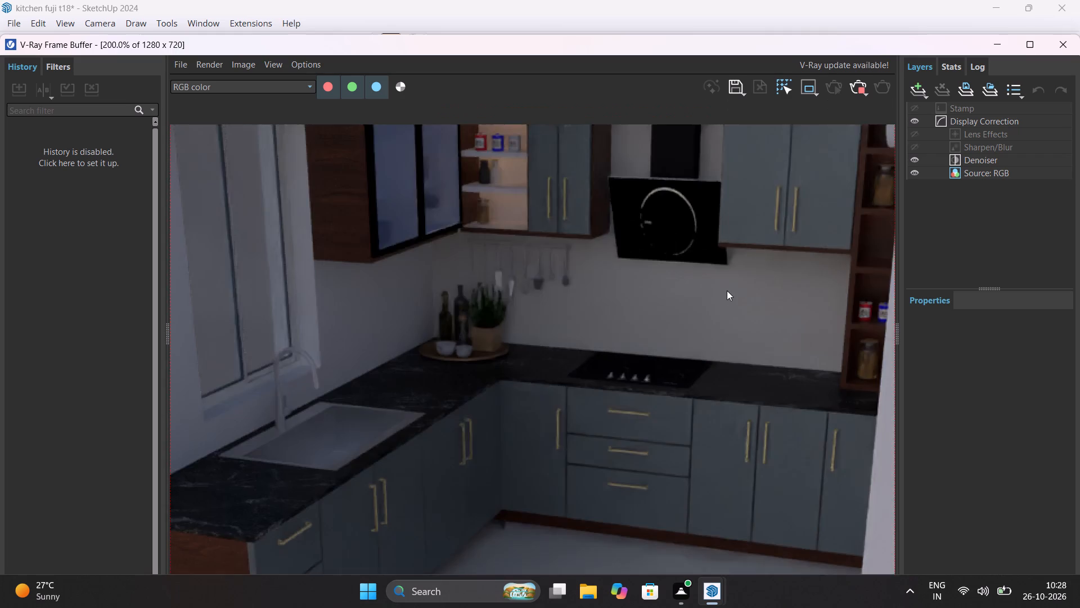
scroll(727, 290, "down", 2)
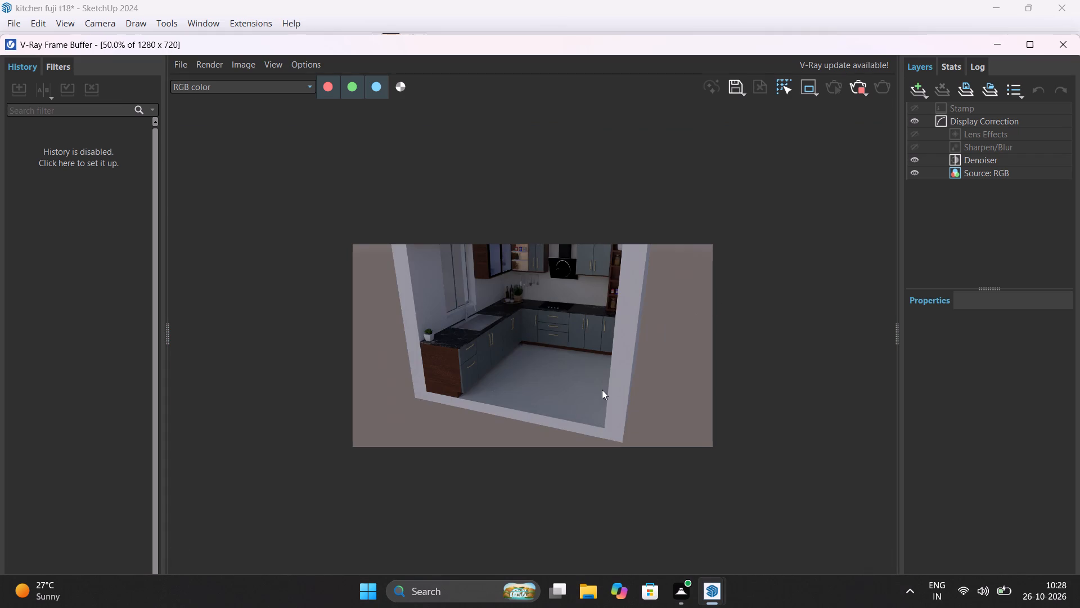
scroll(602, 390, "up", 2)
scroll(602, 390, "down", 1)
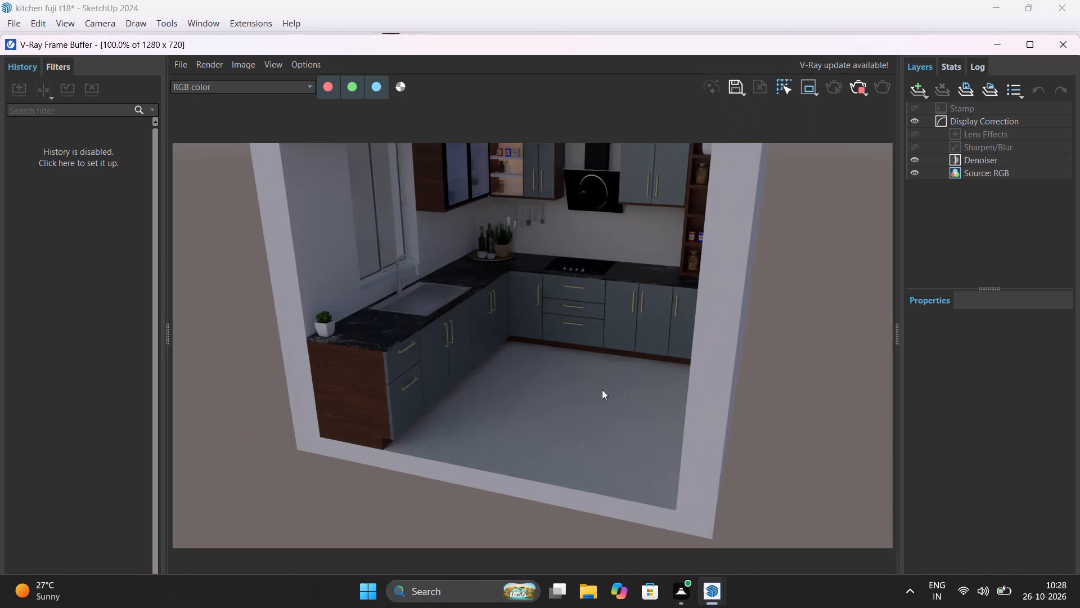
scroll(602, 390, "down", 1)
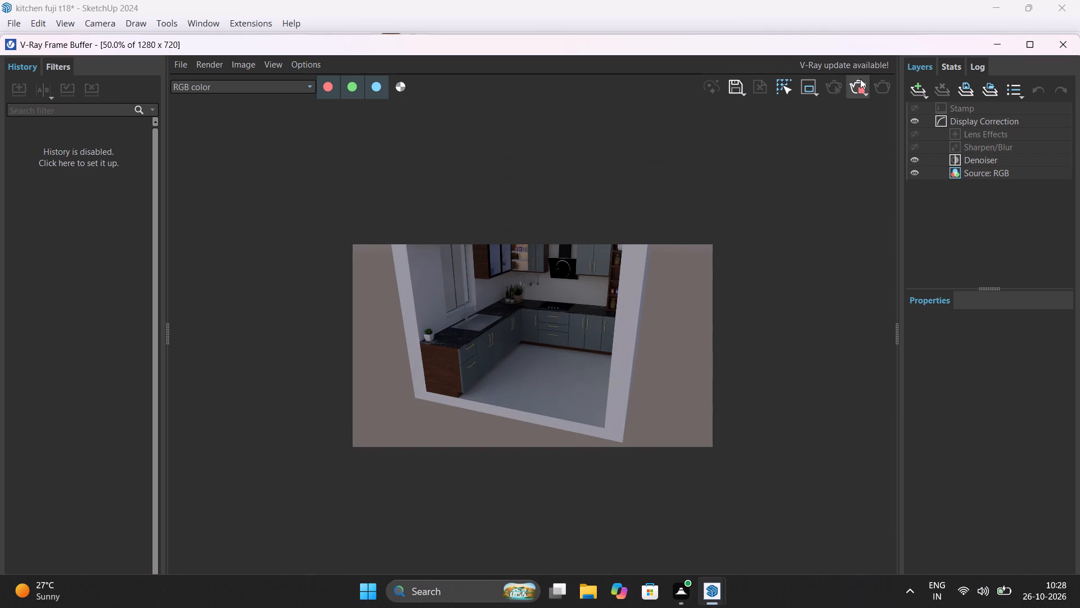
left_click(856, 87)
left_click(1065, 50)
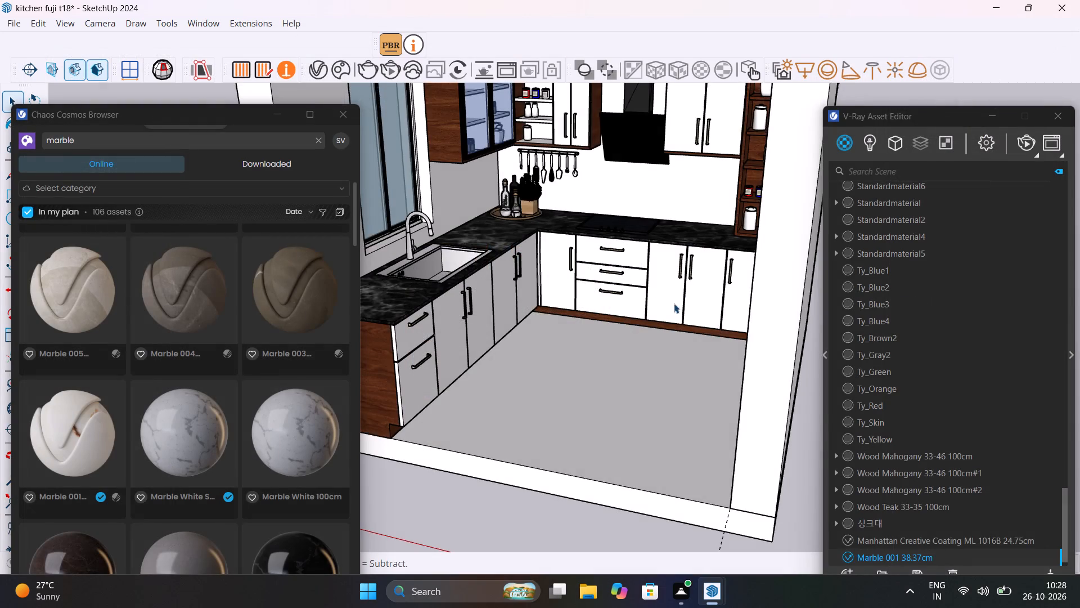
Start the interactive render with the kitchen framed from a lower, more frontal view including the upper cabinets, backsplash and floor.
middle_click_drag(682, 293, 620, 294)
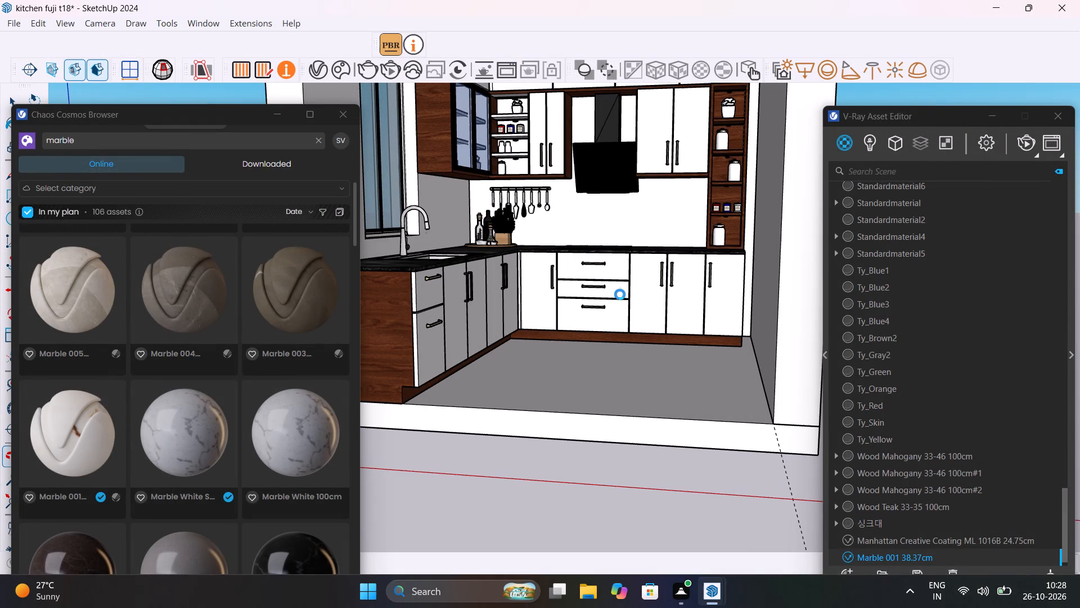
middle_click_drag(620, 294, 597, 268)
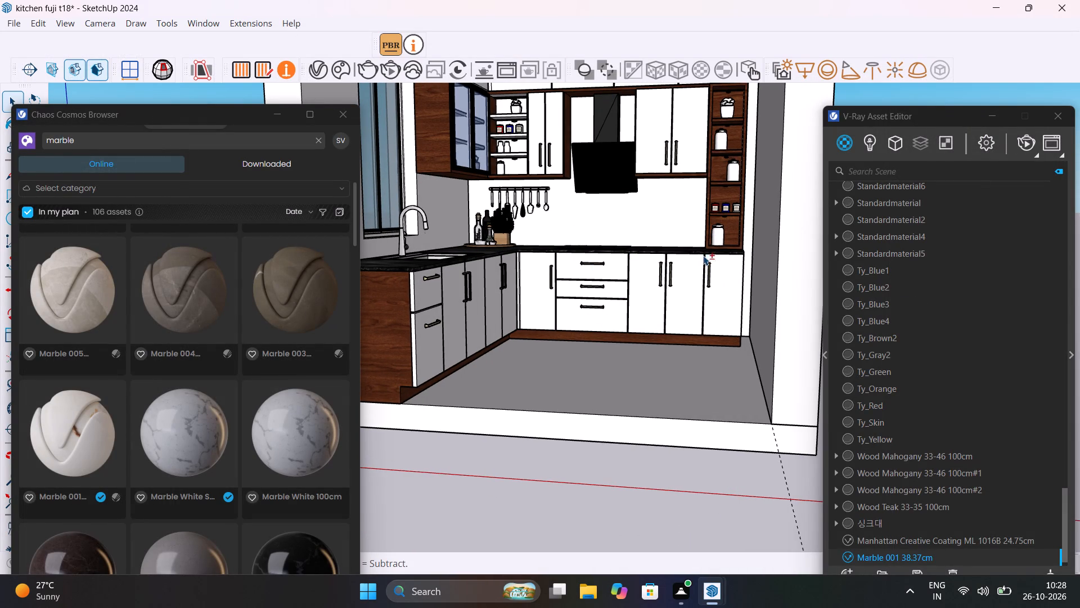
middle_click_drag(705, 258, 695, 307, "shift")
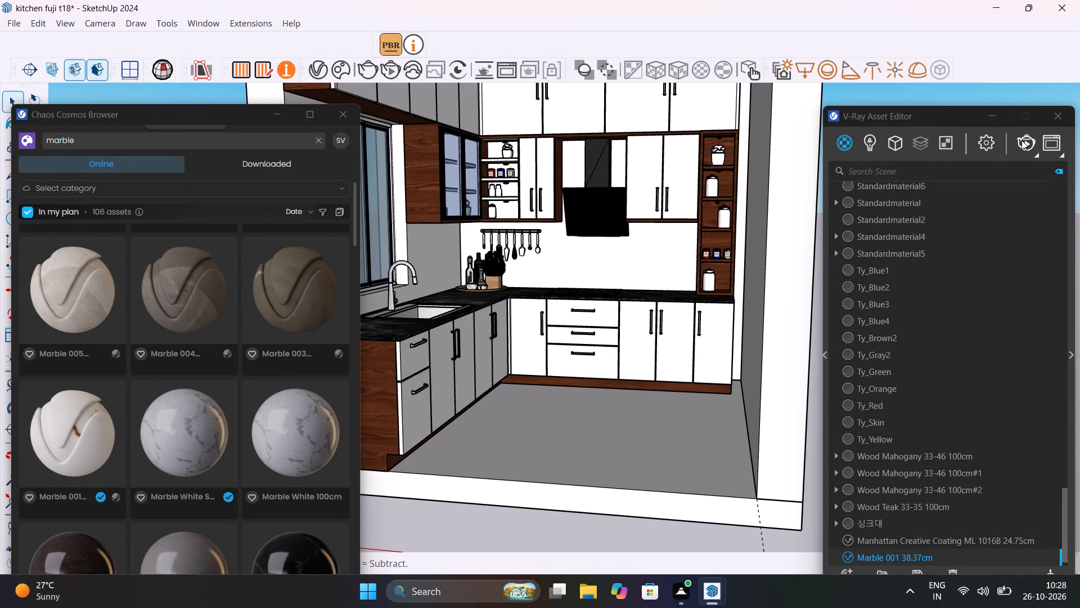
left_click(1021, 140)
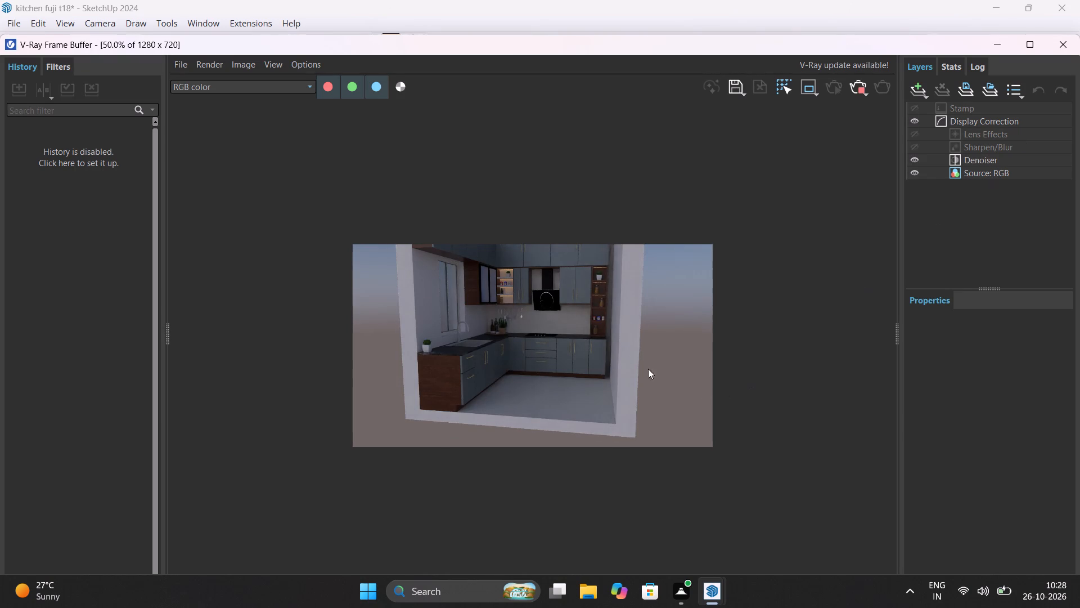
Examine the rendered floor, base cabinets and backsplash up close and in the full frame.
scroll(542, 417, "up", 2)
scroll(542, 417, "down", 1)
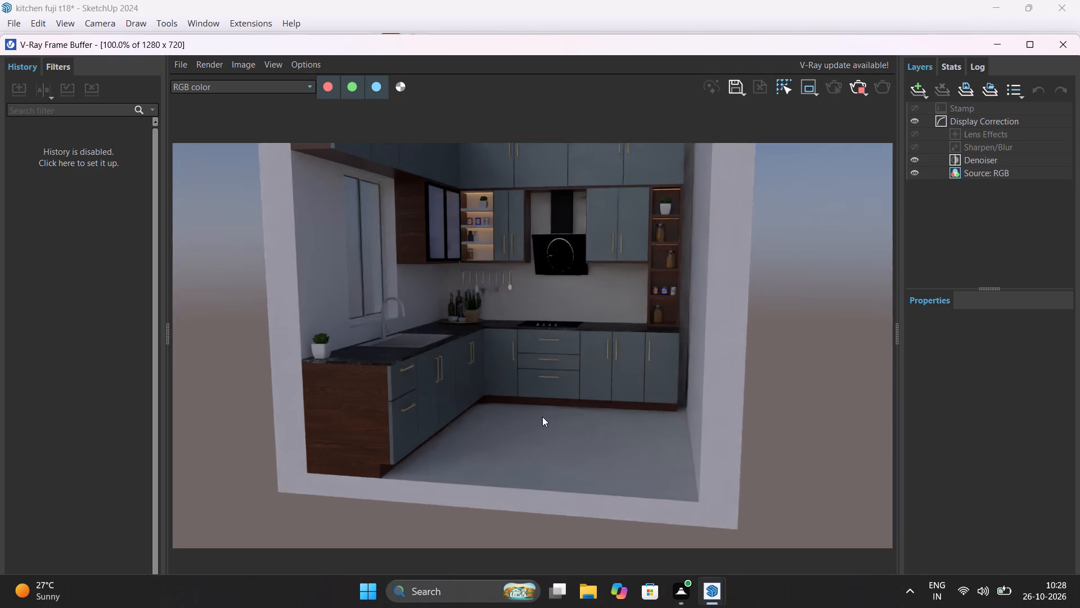
scroll(542, 417, "up", 1)
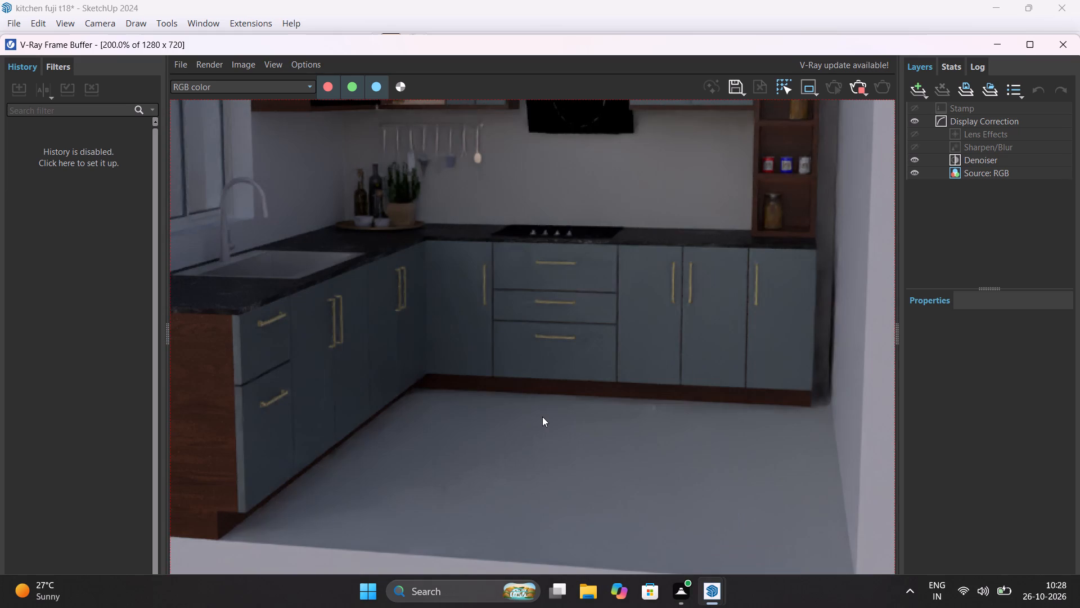
scroll(542, 417, "down", 2)
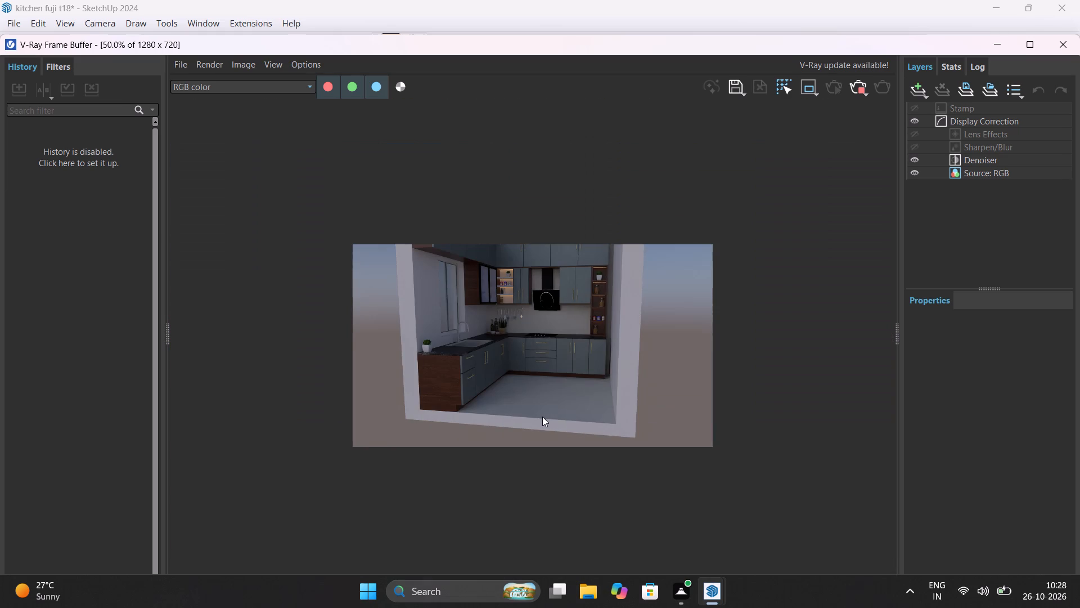
scroll(542, 417, "down", 1)
scroll(542, 417, "up", 1)
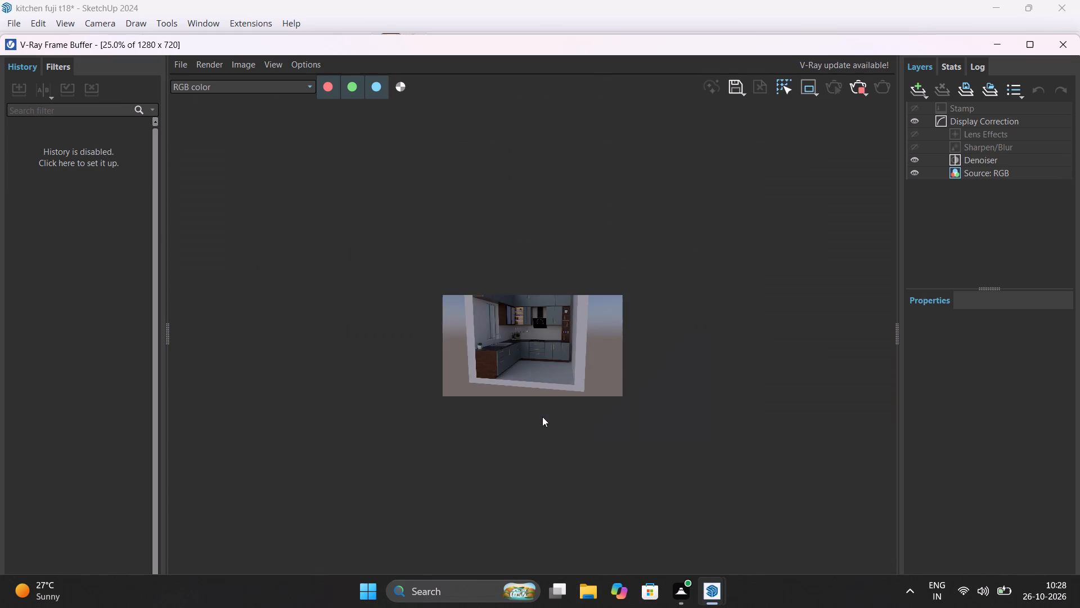
scroll(542, 417, "up", 2)
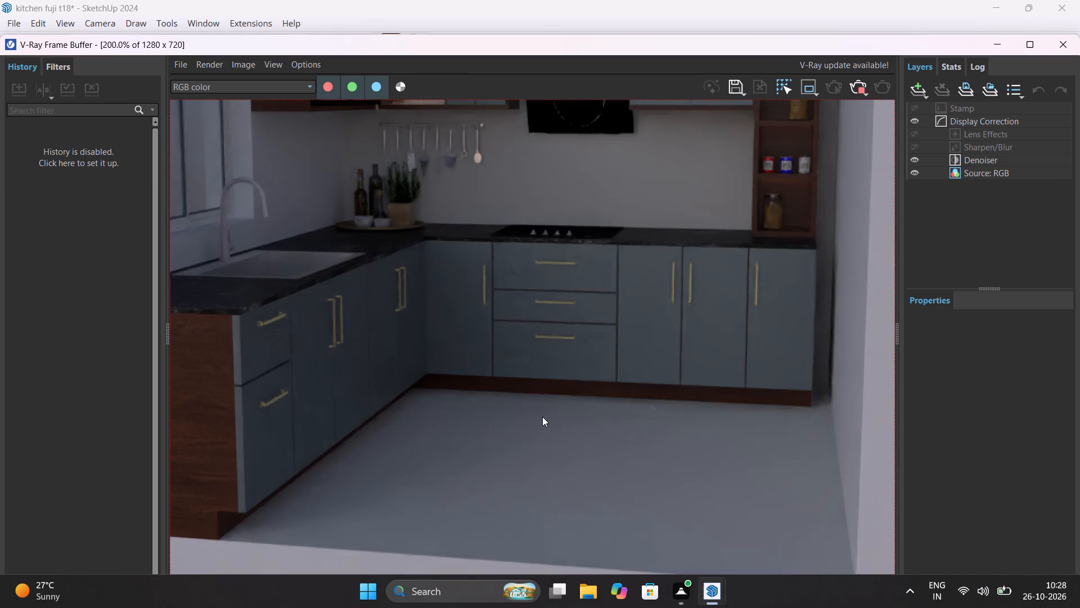
Examine the rendered kitchen close up and in full, stop the interactive render and close the frame buffer.
scroll(542, 417, "down", 1)
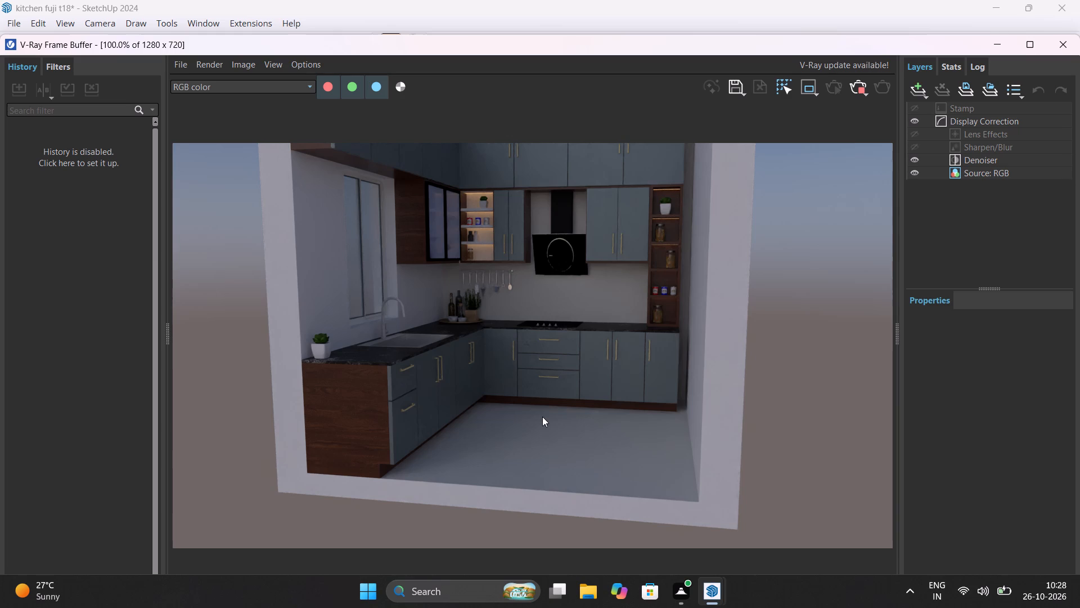
scroll(542, 417, "up", 1)
scroll(542, 417, "down", 1)
left_click(856, 84)
left_click(1068, 37)
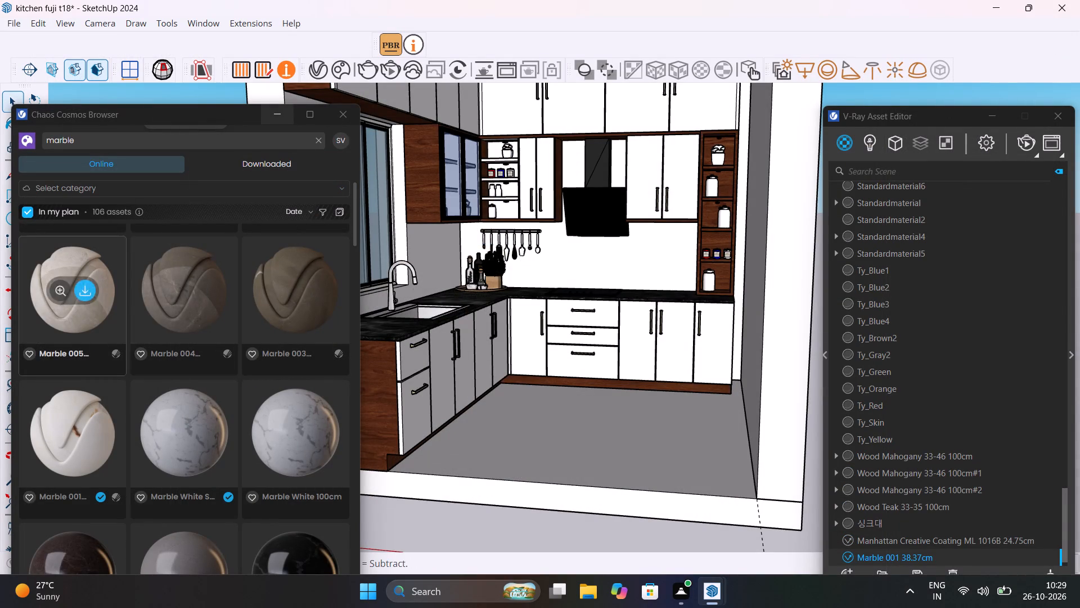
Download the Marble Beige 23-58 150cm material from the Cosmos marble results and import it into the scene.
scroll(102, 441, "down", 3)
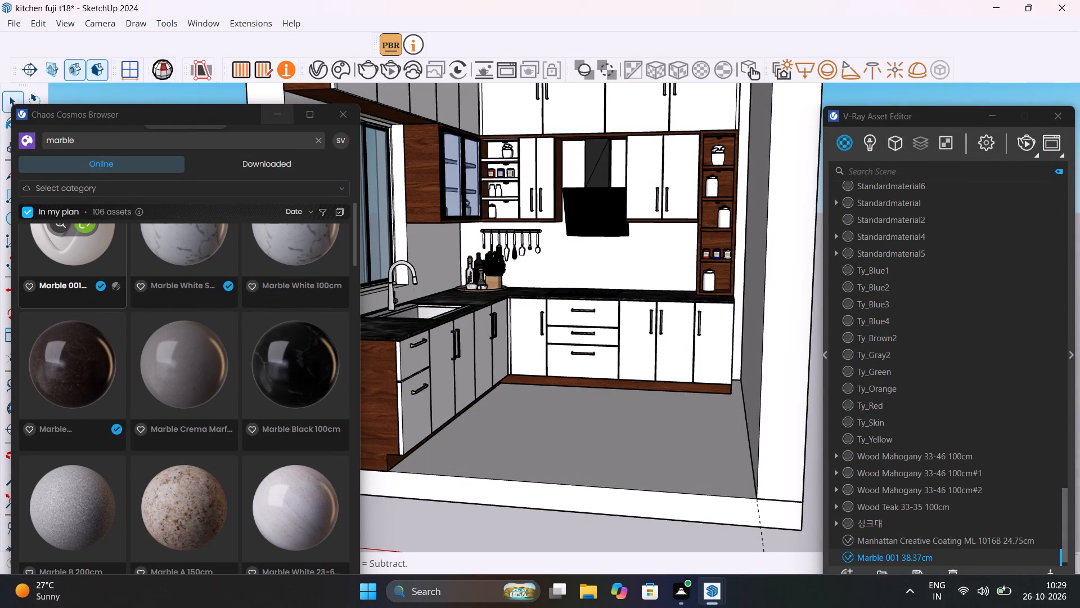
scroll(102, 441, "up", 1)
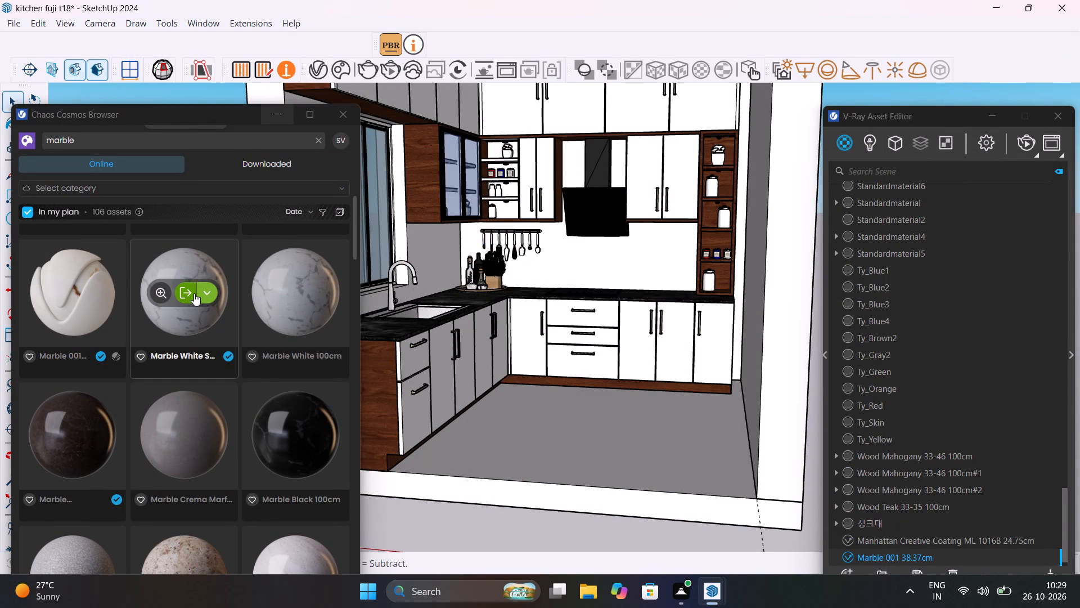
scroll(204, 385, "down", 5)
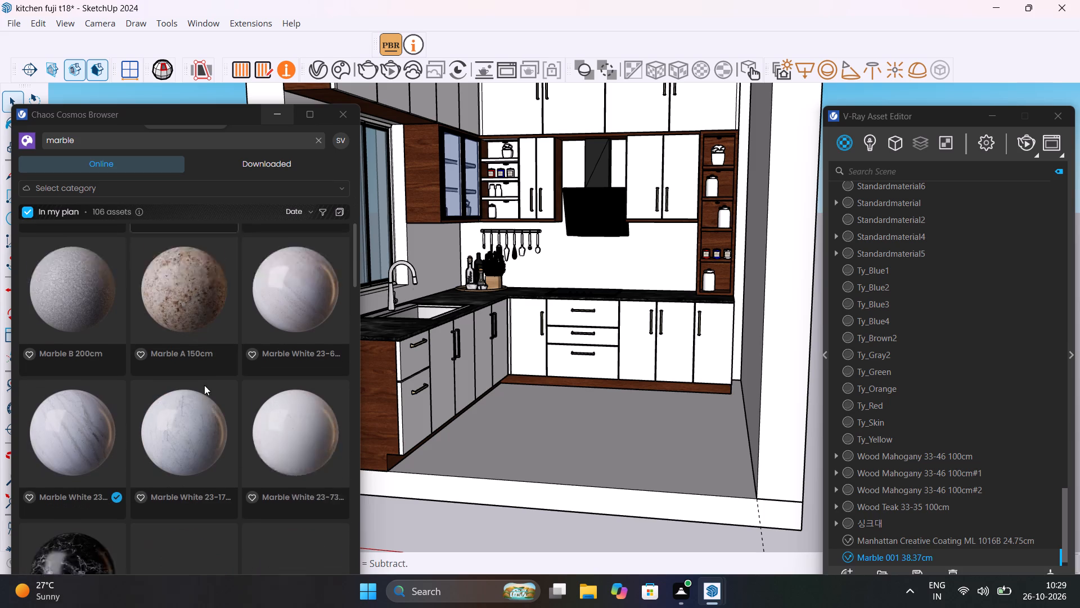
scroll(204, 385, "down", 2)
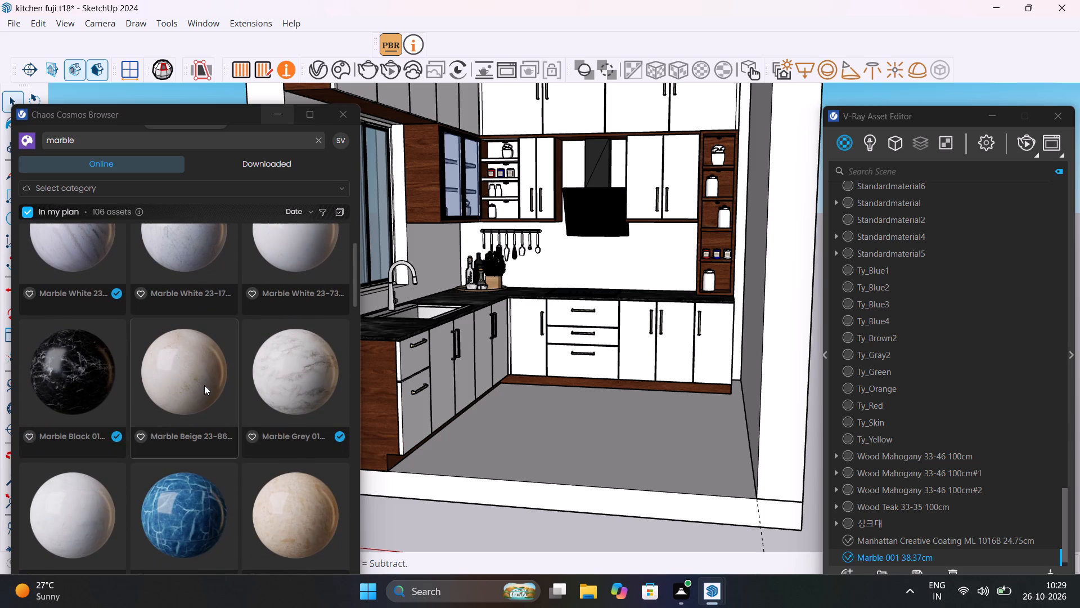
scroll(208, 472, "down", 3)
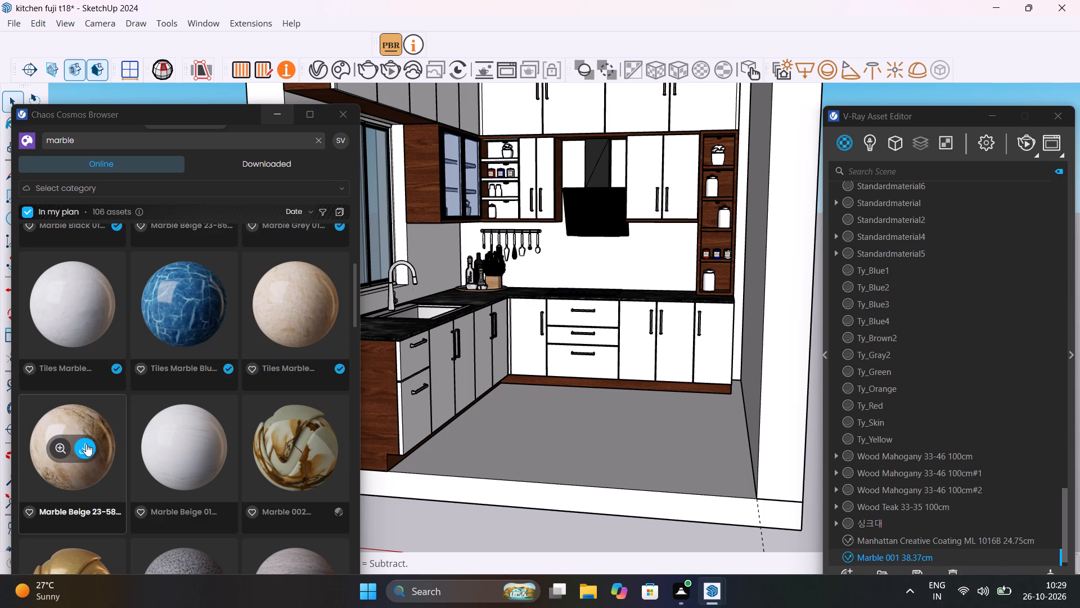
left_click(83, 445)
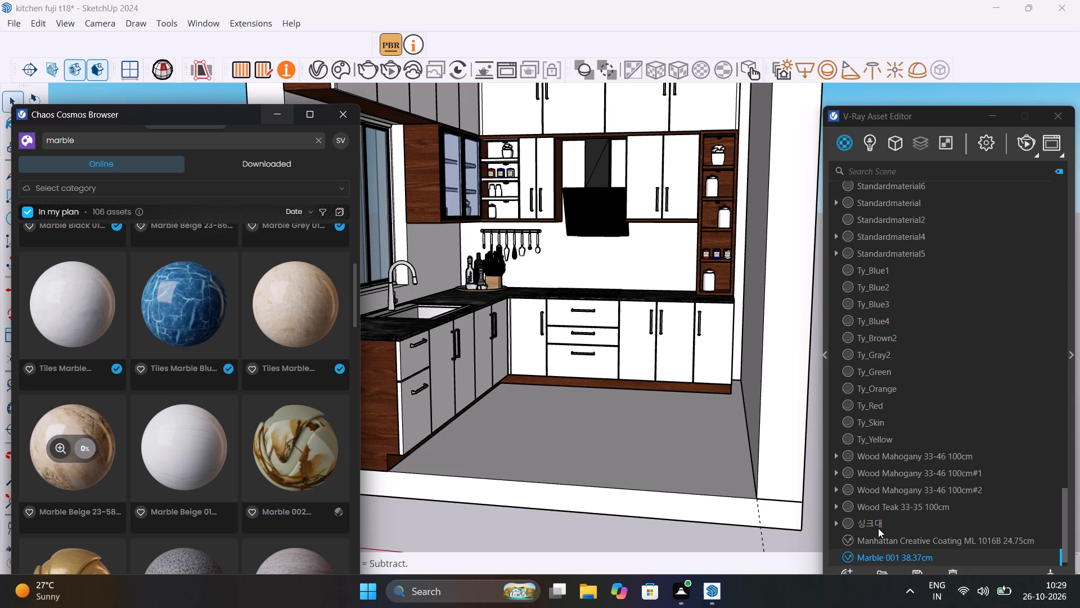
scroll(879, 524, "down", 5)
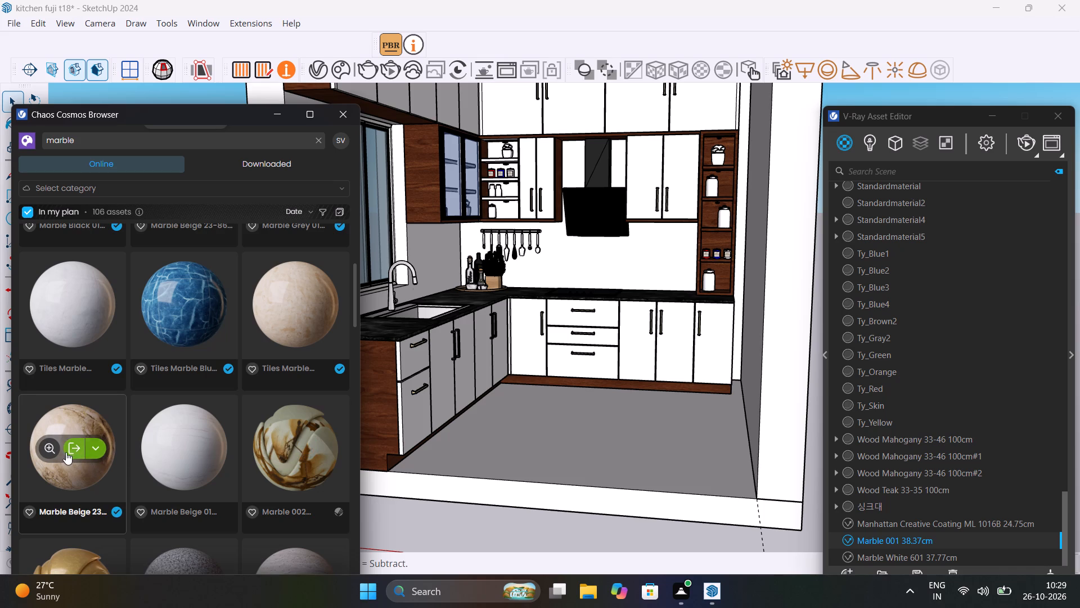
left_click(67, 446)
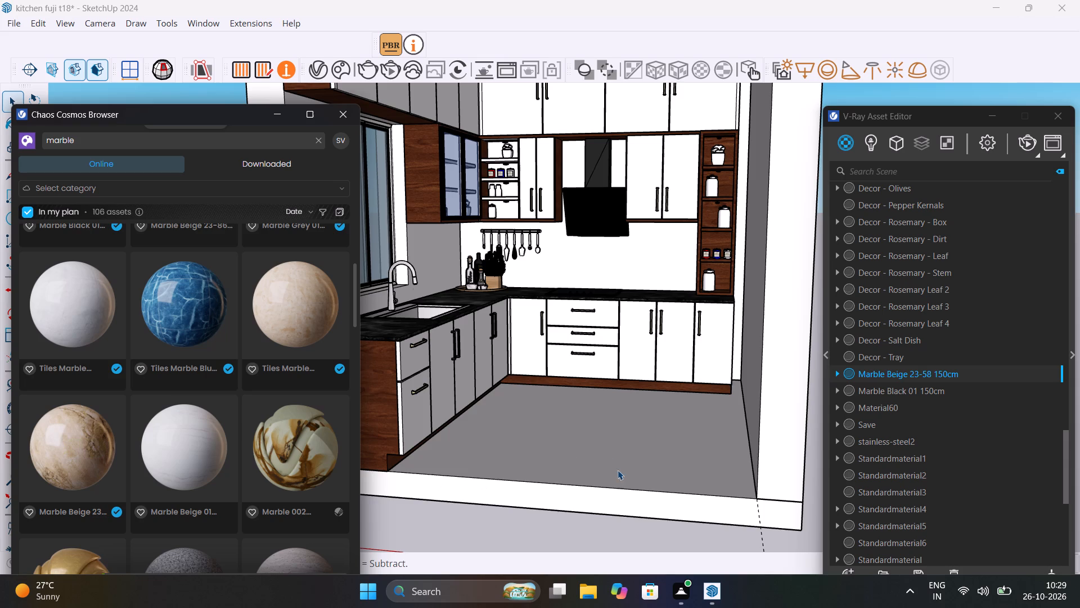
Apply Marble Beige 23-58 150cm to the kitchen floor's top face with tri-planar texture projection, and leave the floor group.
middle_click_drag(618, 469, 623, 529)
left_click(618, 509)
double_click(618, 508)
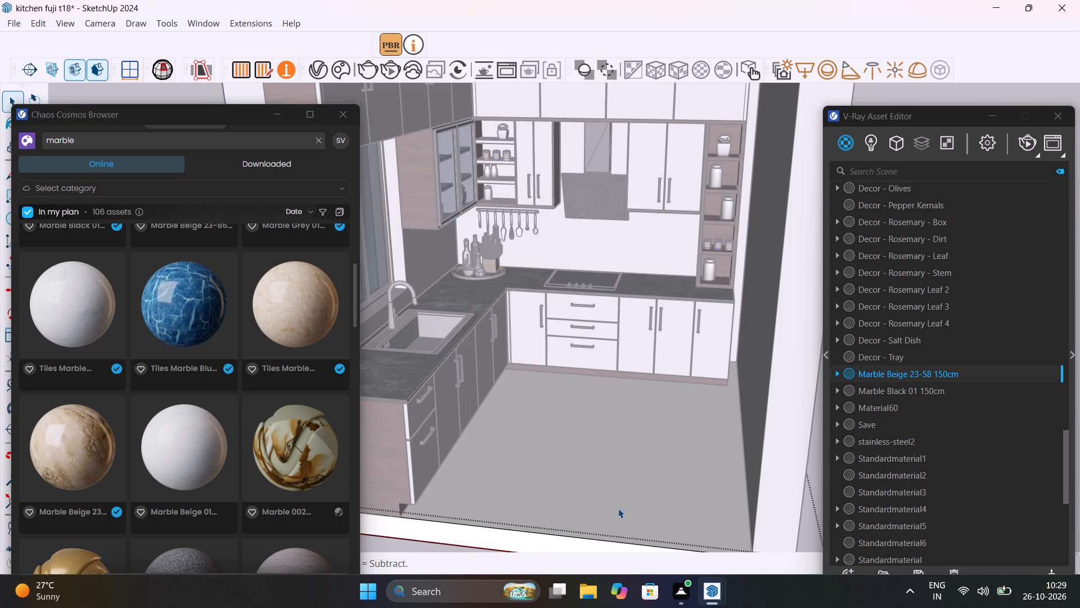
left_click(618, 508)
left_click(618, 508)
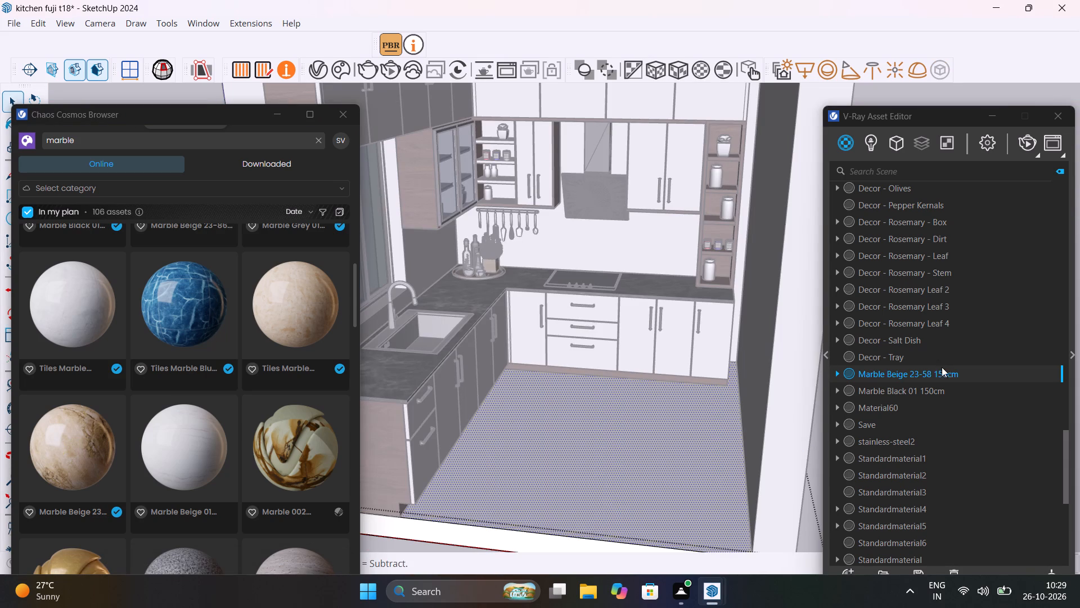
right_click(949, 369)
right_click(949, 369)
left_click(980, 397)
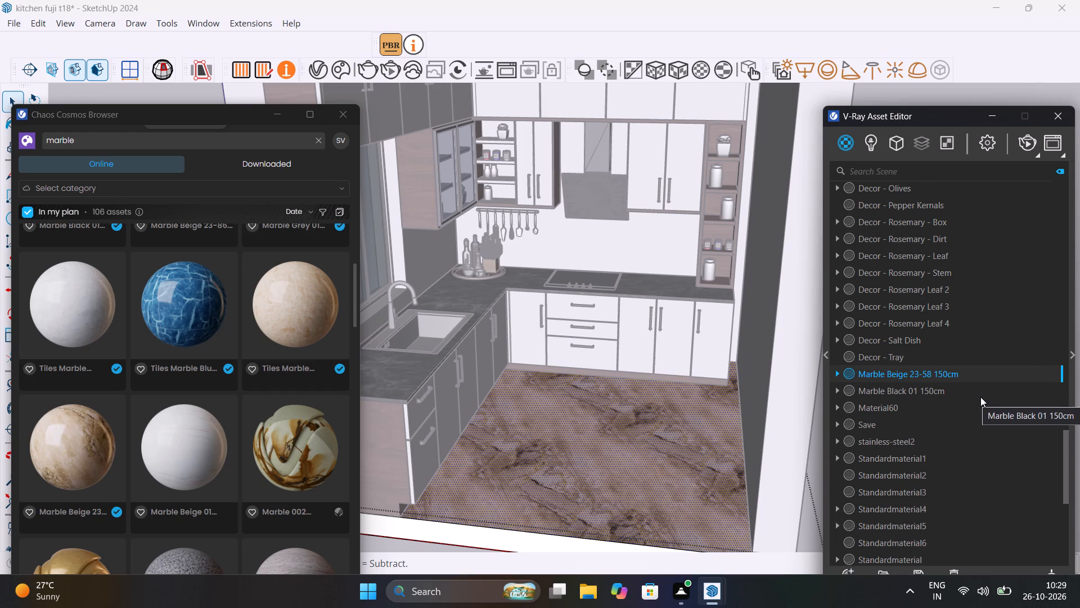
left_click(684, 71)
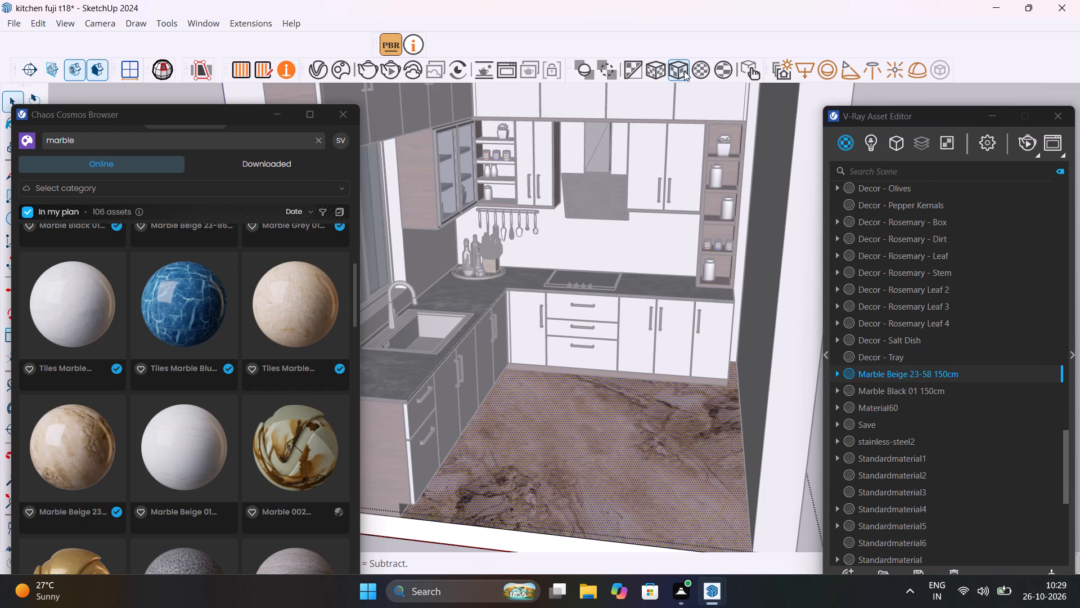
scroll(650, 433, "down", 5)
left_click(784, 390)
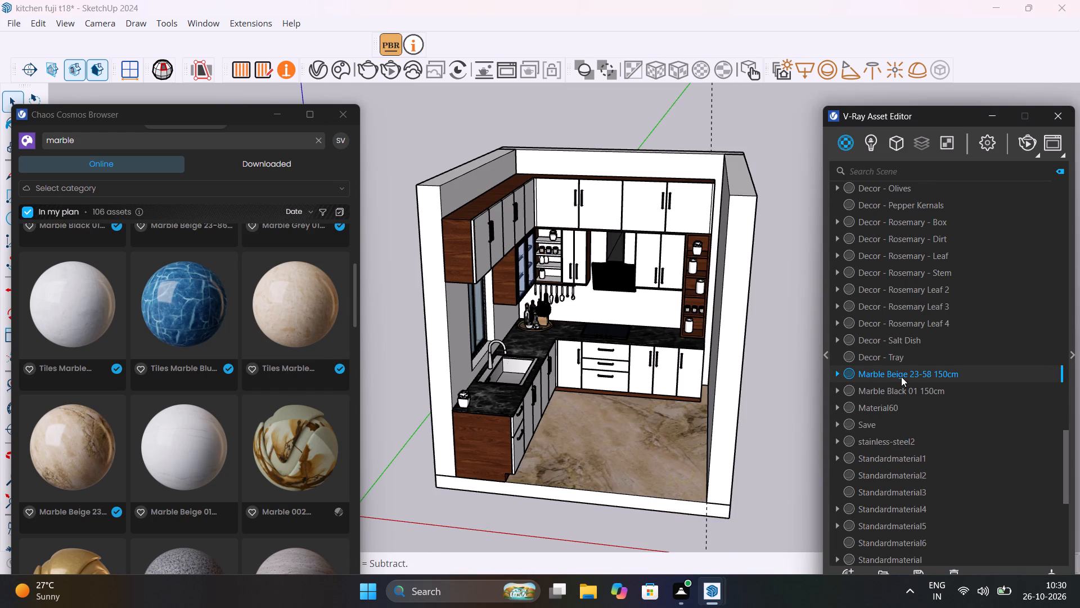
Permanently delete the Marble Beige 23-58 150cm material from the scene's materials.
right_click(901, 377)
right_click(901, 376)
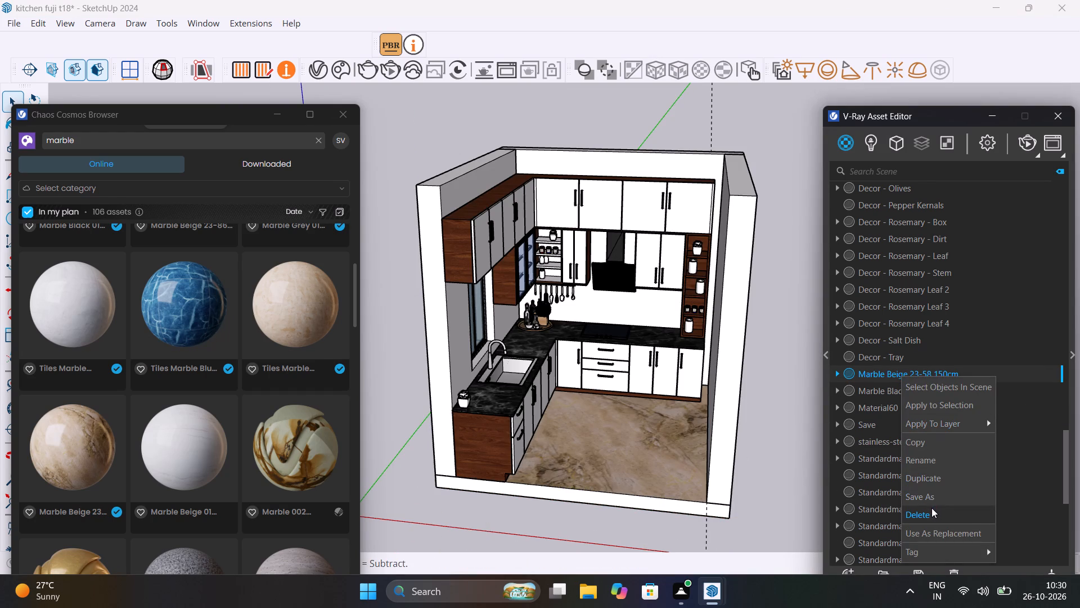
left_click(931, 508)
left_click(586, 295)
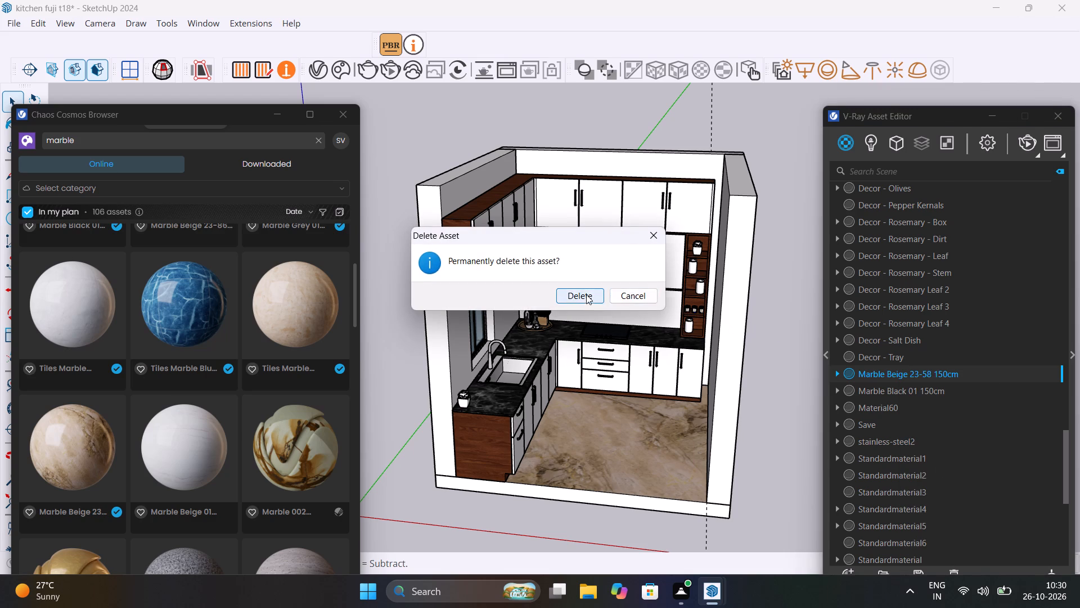
Find the Marble Beige 23-86 material among the Cosmos marble results and download it.
scroll(143, 468, "down", 2)
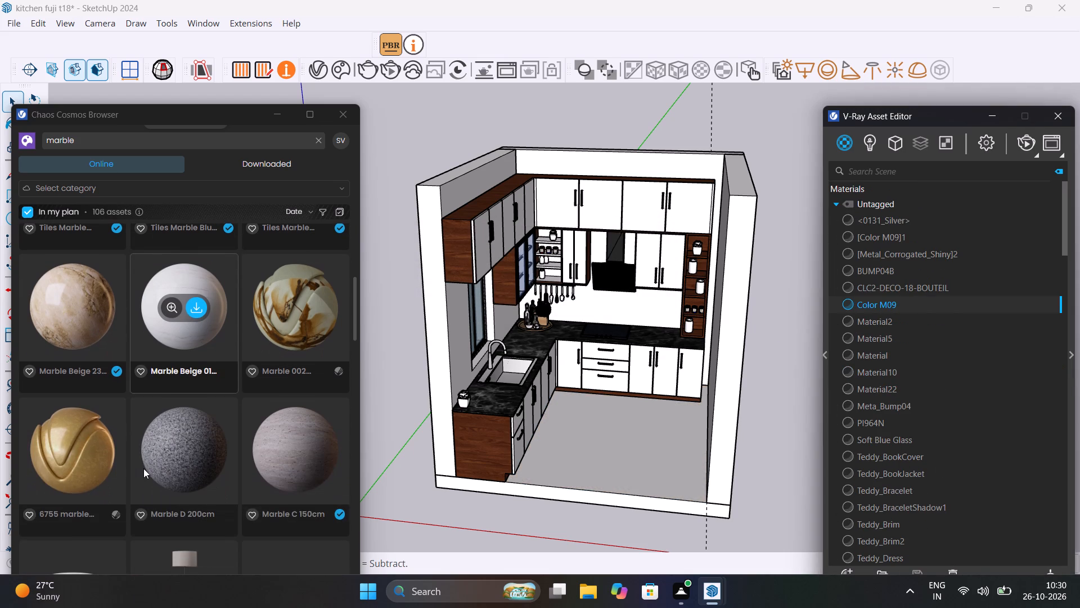
scroll(143, 468, "up", 5)
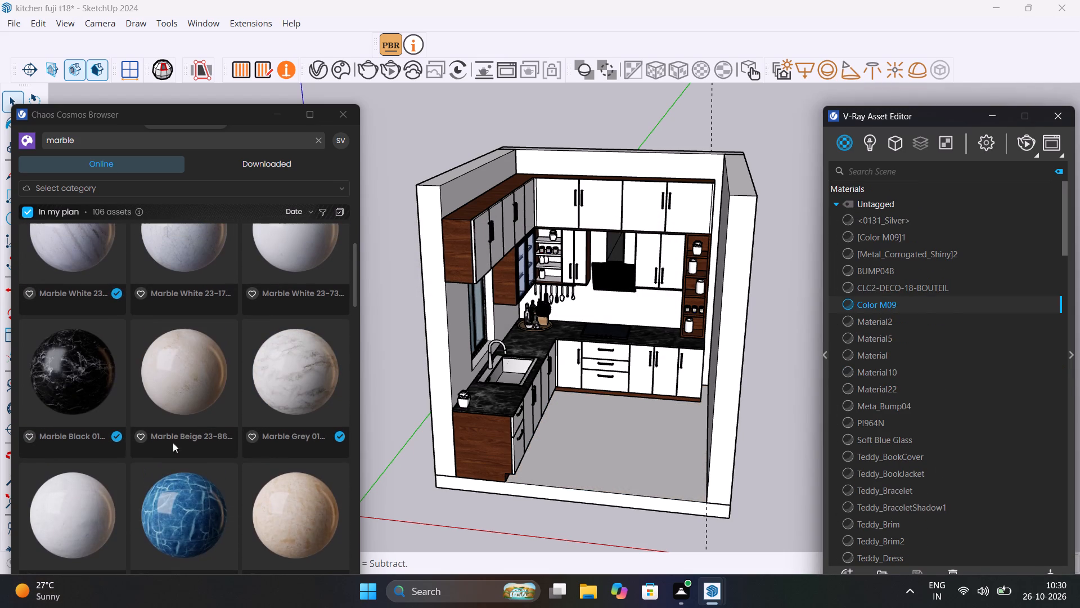
left_click(201, 374)
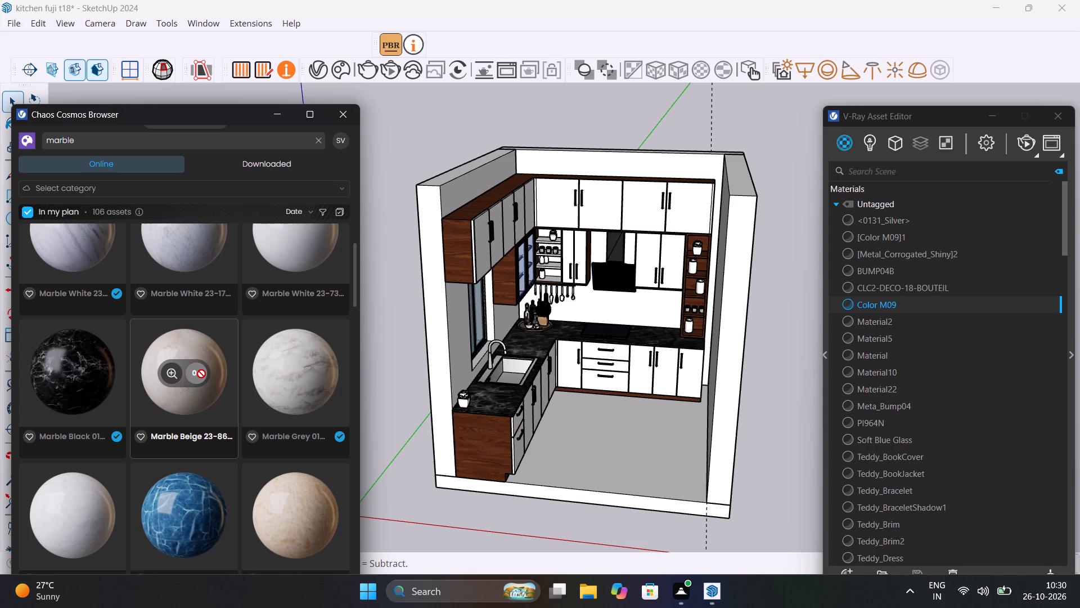
Import Marble Beige 23-86 150cm and apply it to the floor's top face with tri-planar texture projection, then leave the group.
left_click(580, 459)
double_click(580, 459)
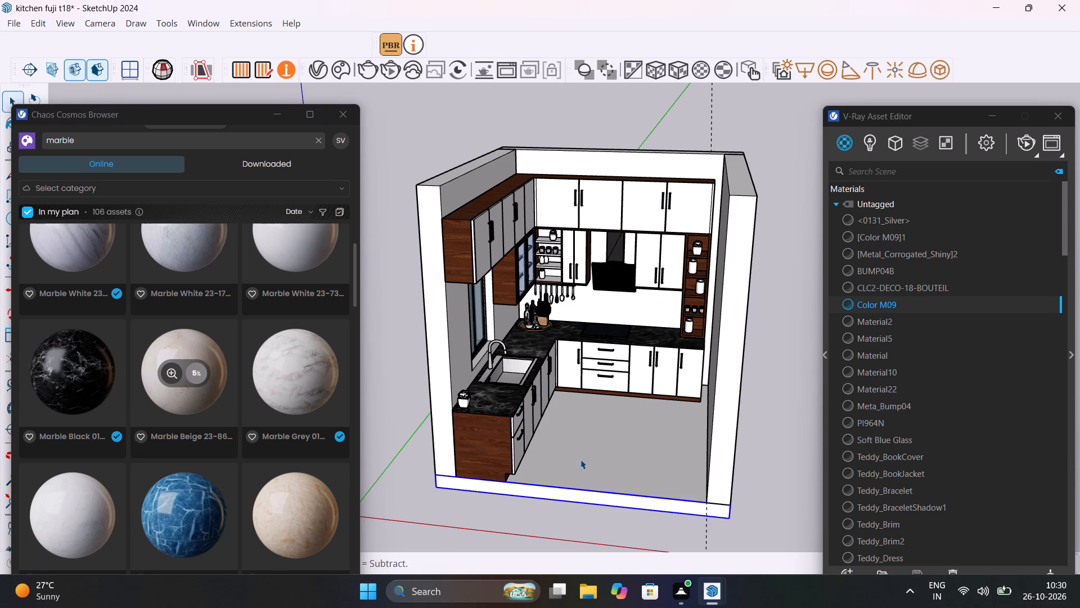
left_click(581, 459)
left_click(581, 459)
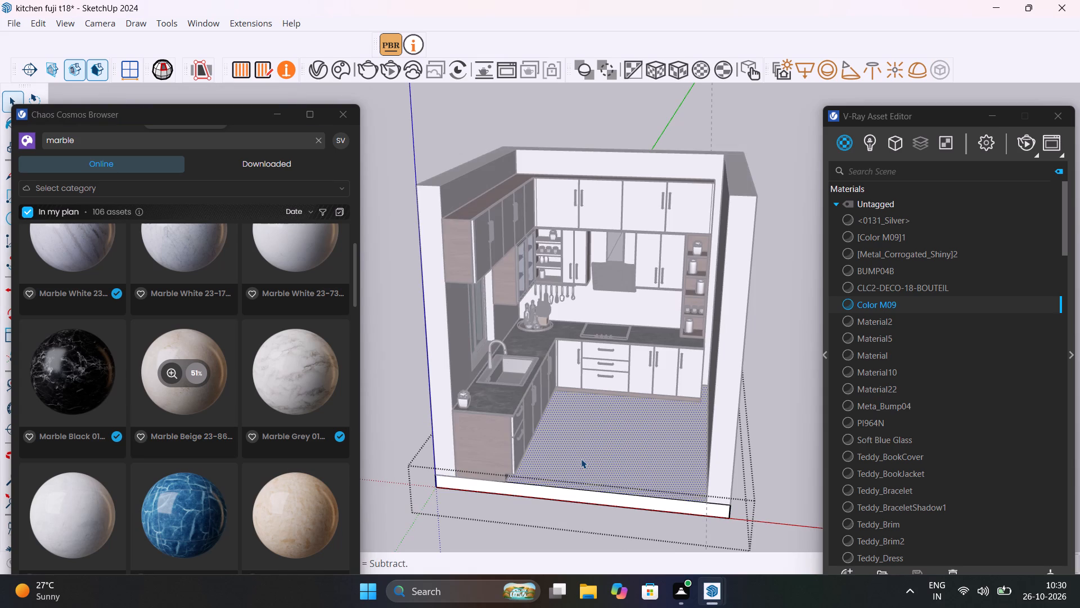
left_click(186, 378)
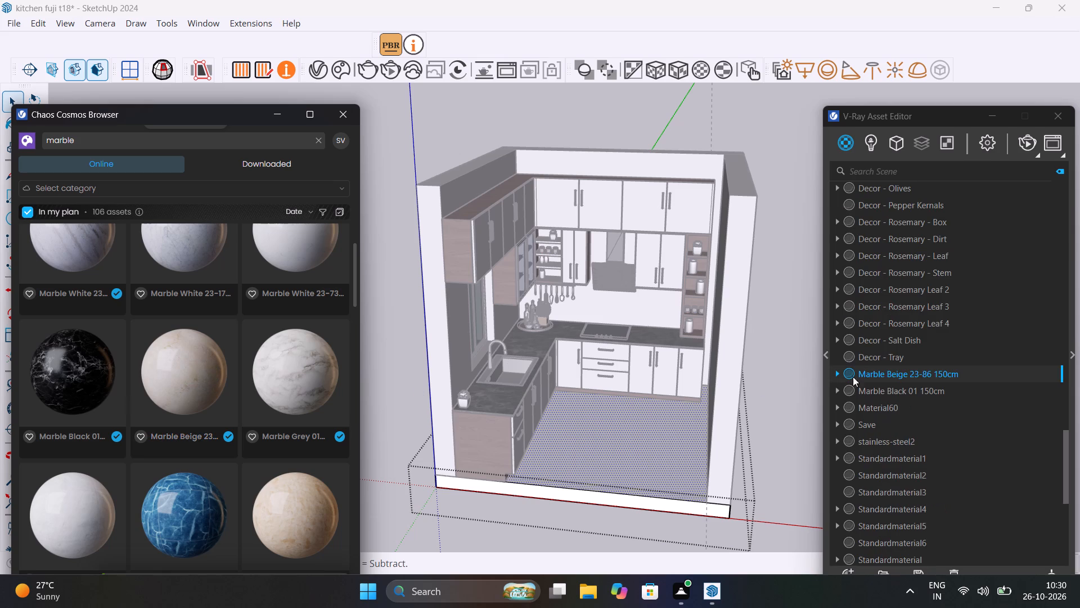
right_click(885, 376)
right_click(885, 376)
left_click(911, 409)
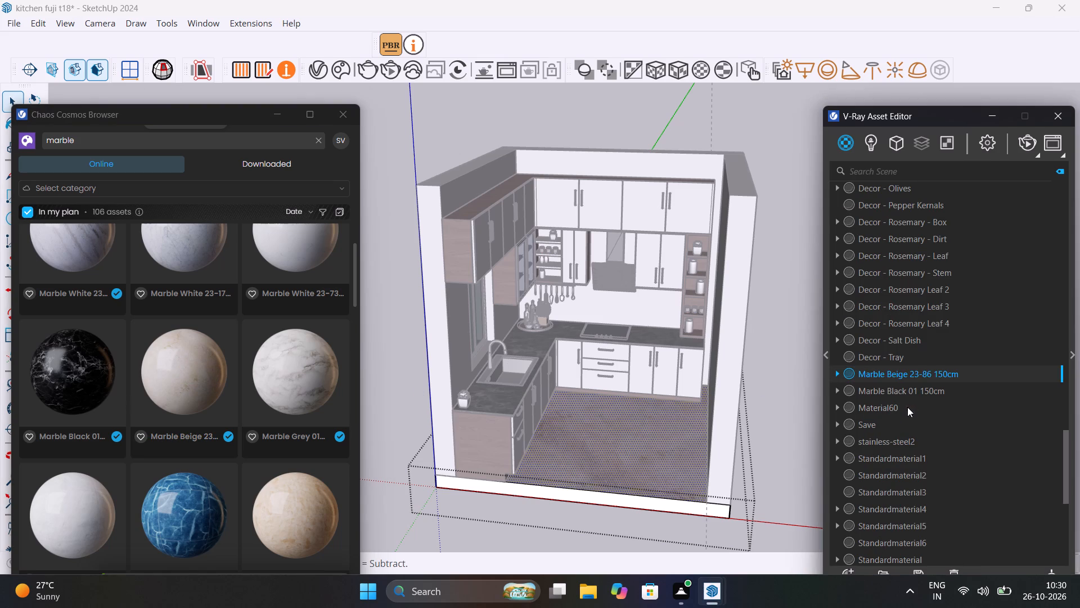
scroll(638, 448, "up", 3)
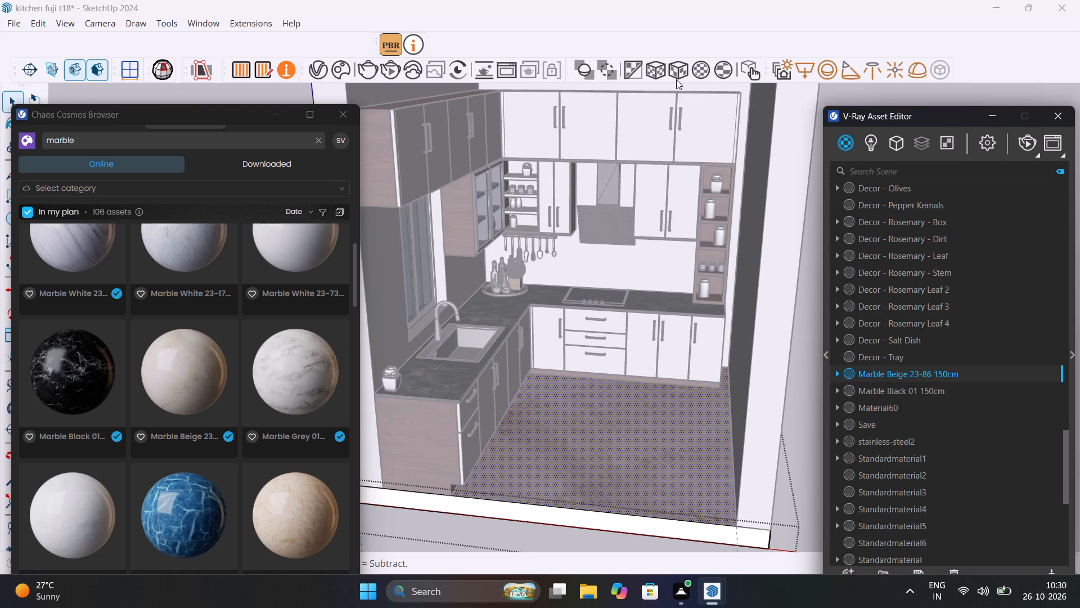
left_click(676, 75)
left_click(676, 75)
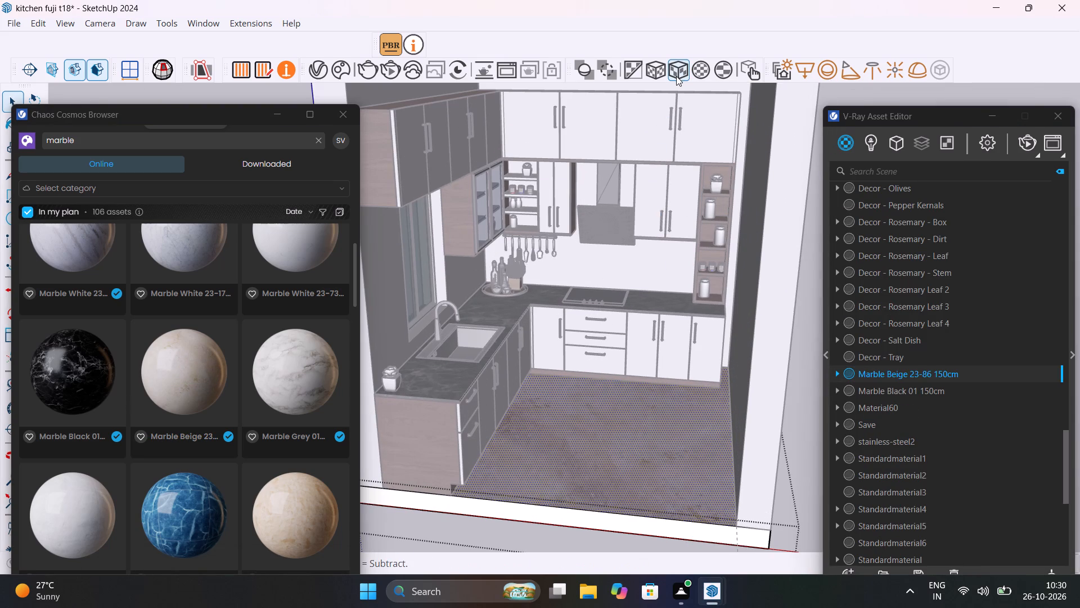
scroll(682, 305, "down", 5)
left_click(768, 342)
Apply Marble Beige 23-86 150cm to the backsplash wall face behind the hob, and leave the wall group.
scroll(681, 388, "up", 4)
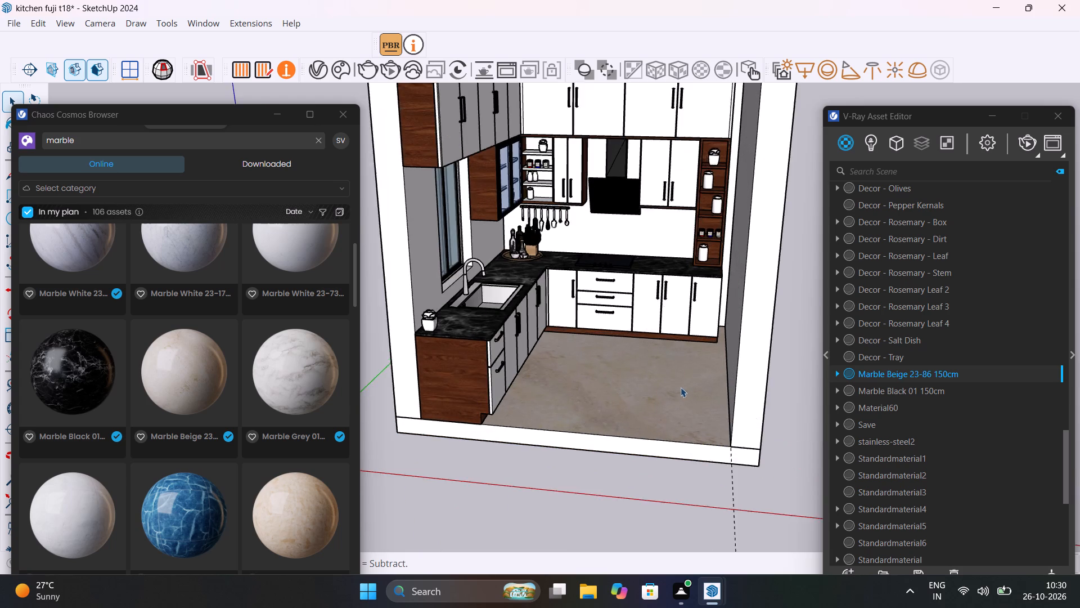
scroll(681, 387, "up", 3)
scroll(681, 387, "down", 4)
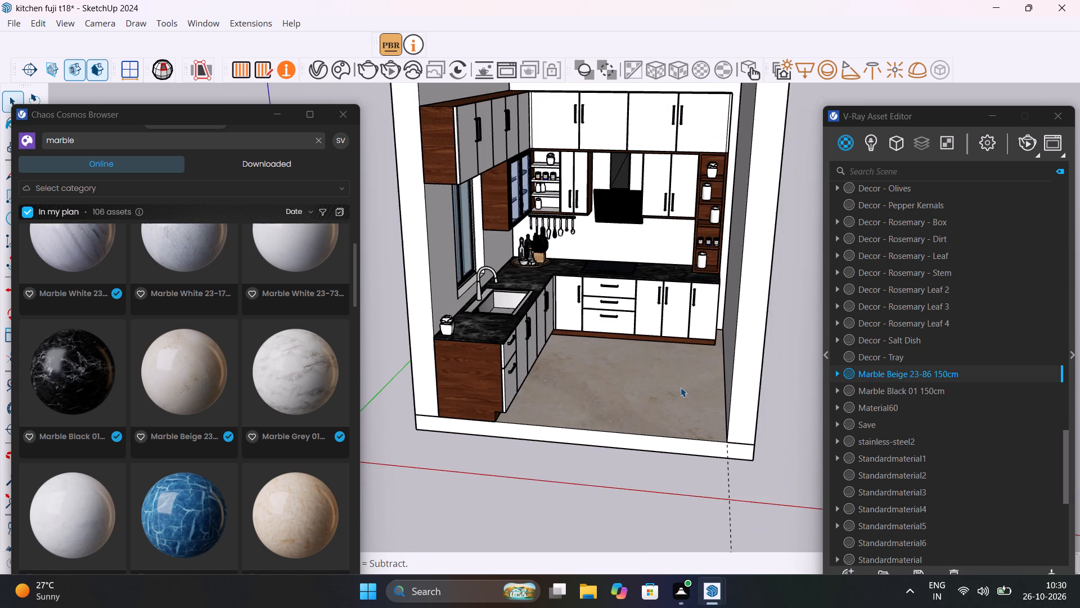
scroll(671, 225, "up", 7)
left_click(695, 251)
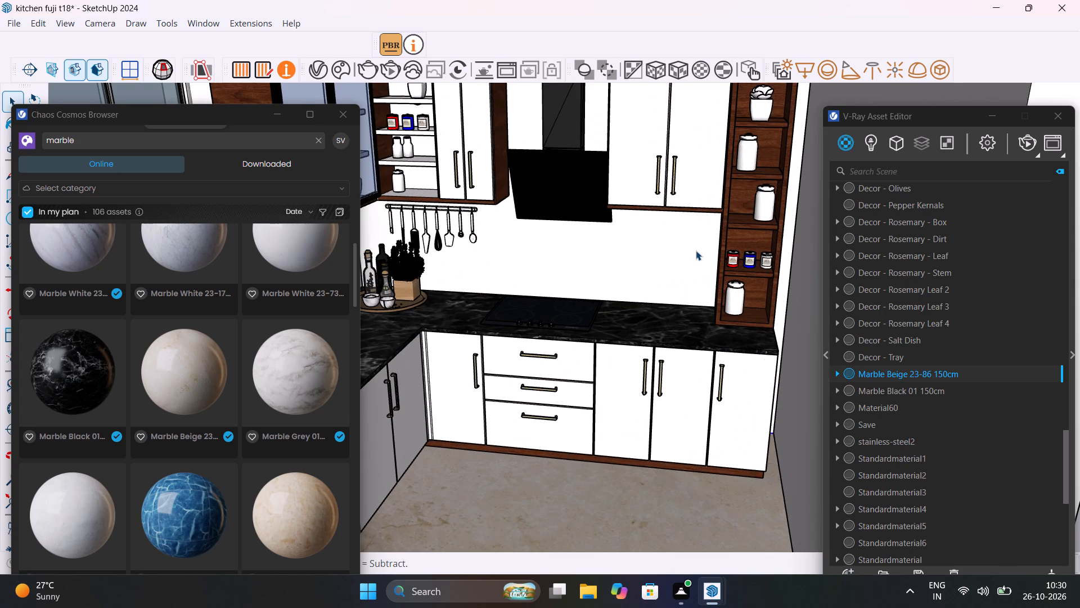
double_click(696, 251)
left_click(689, 254)
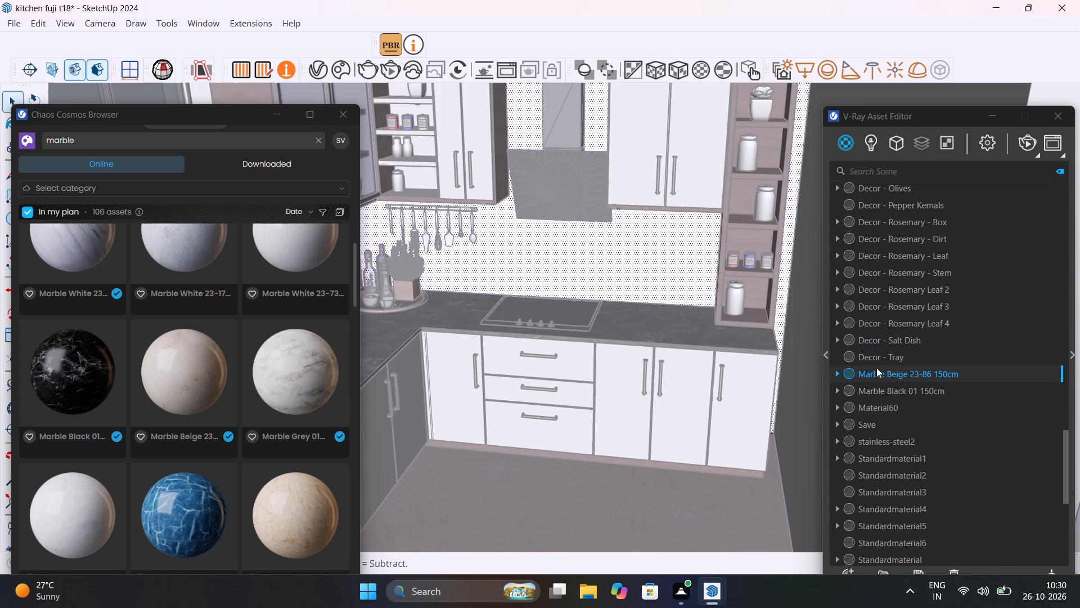
right_click(879, 374)
right_click(879, 374)
left_click(906, 401)
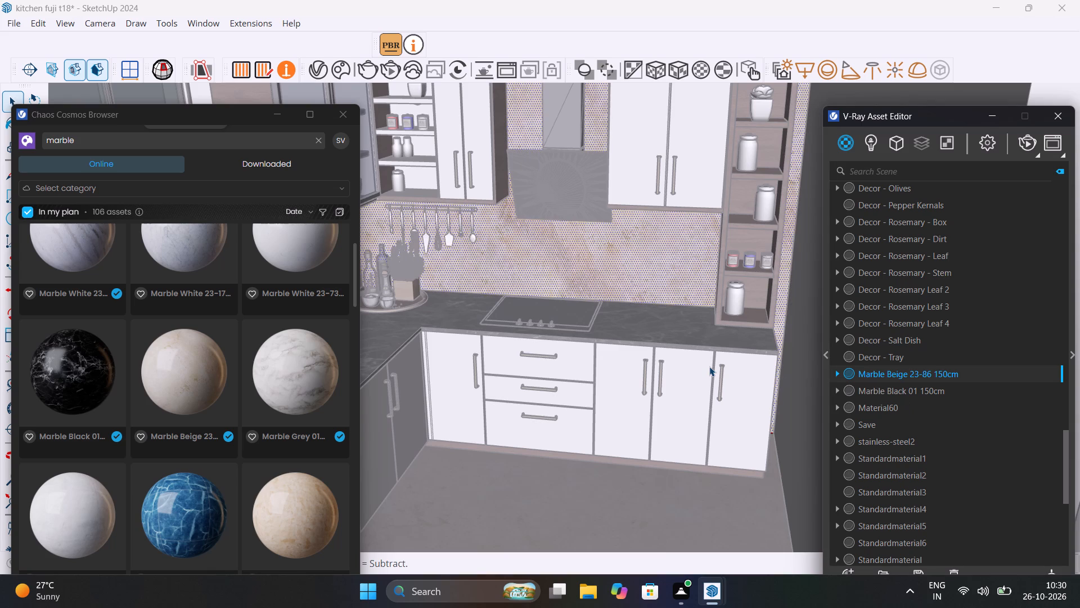
scroll(709, 366, "down", 10)
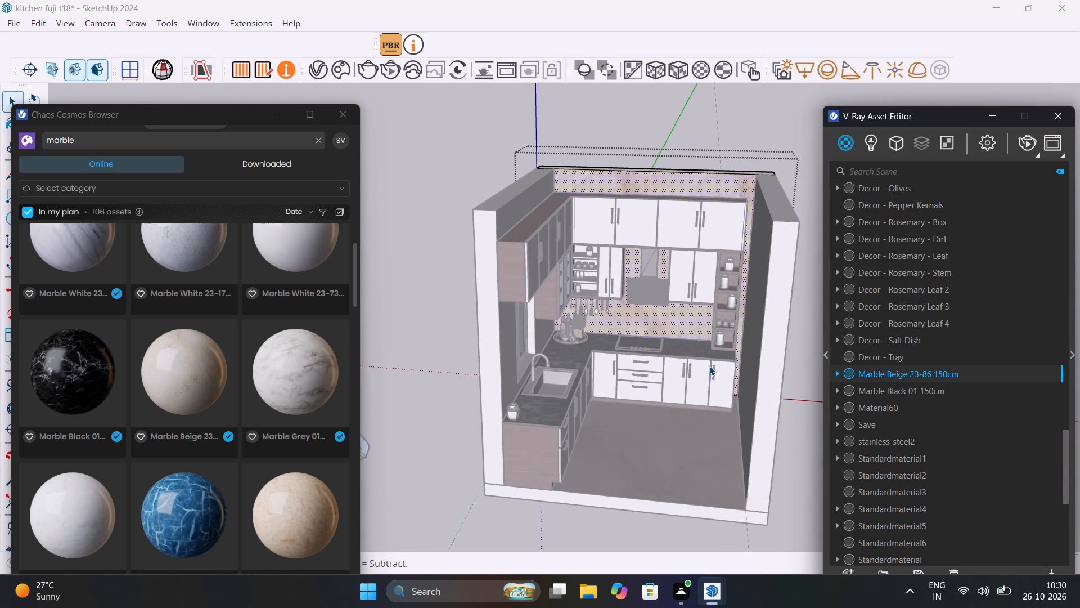
left_click(803, 118)
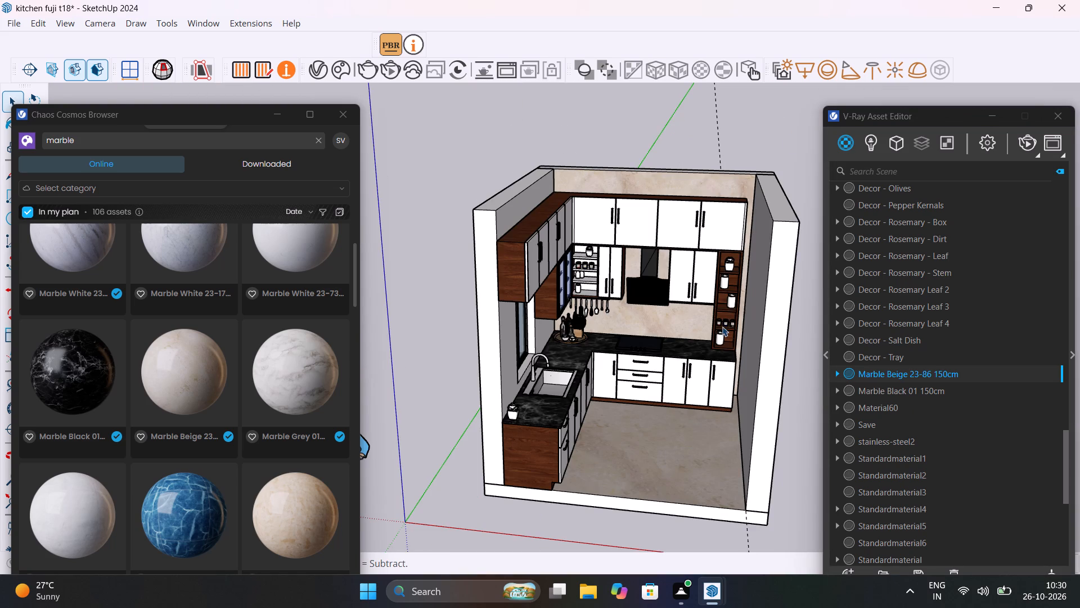
middle_click_drag(752, 283, 762, 191)
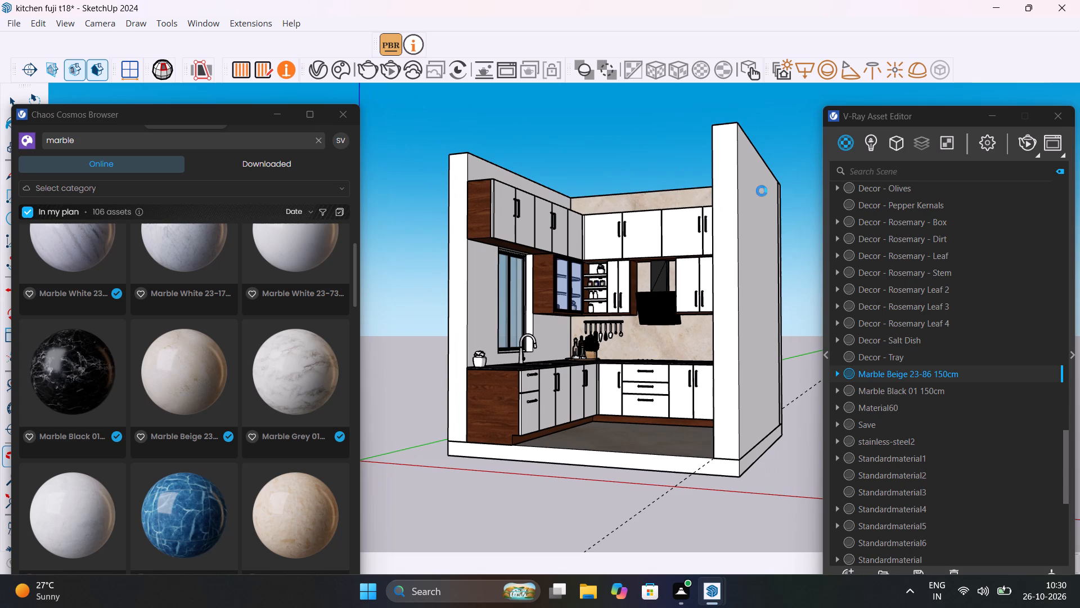
Add a Light Mix render element to the scene, and close the V-Ray Asset Editor and the Cosmos browser.
middle_click_drag(762, 191, 782, 199)
middle_click_drag(689, 384, 712, 384)
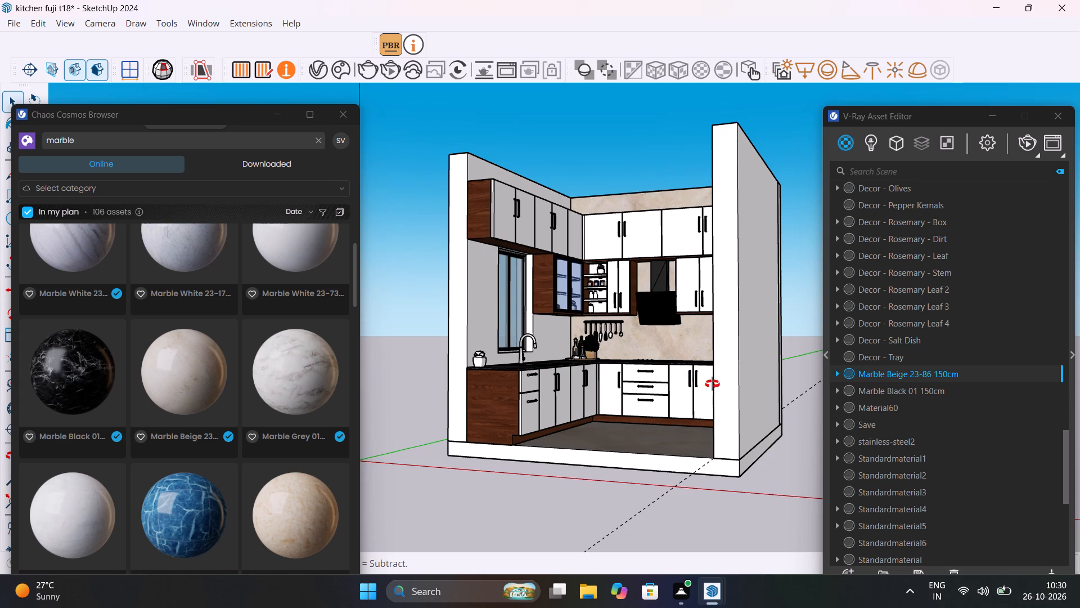
middle_click_drag(712, 384, 725, 387)
scroll(713, 383, "up", 4)
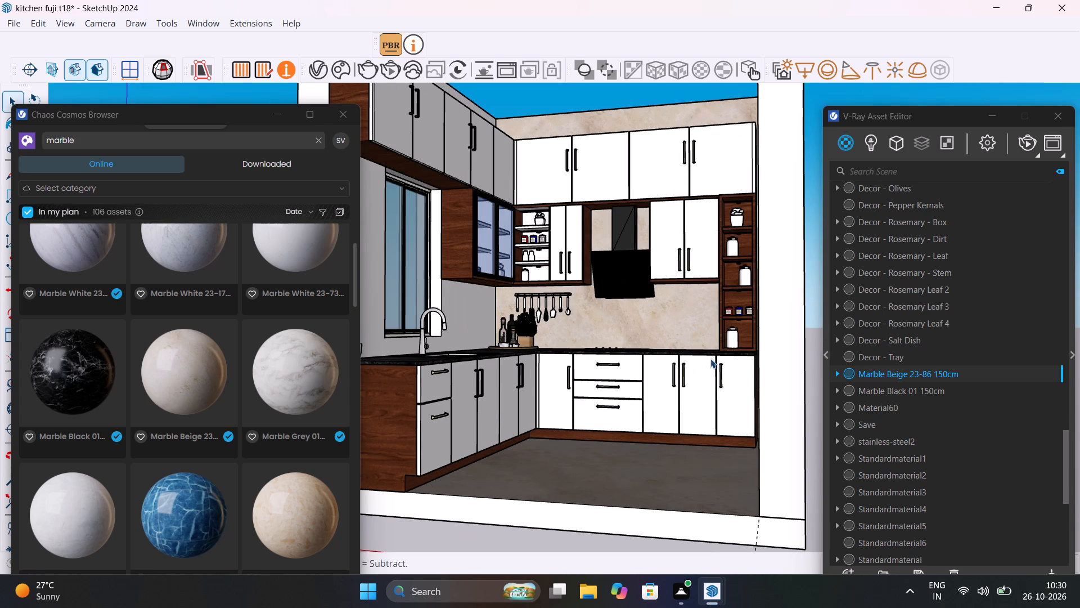
middle_click_drag(710, 358, 750, 431, "shift")
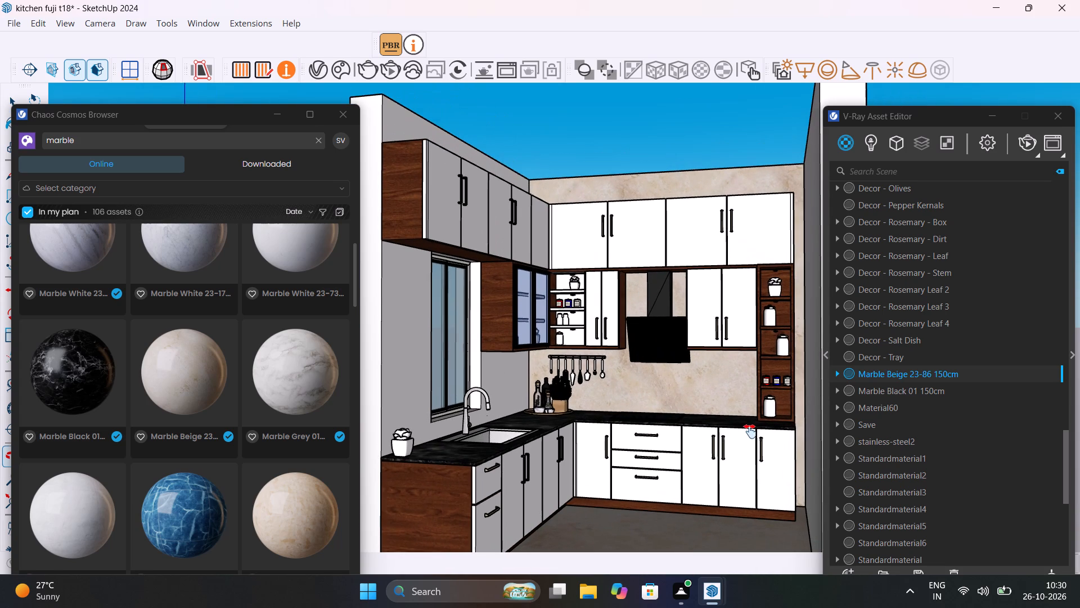
middle_click_drag(750, 431, 749, 430, "shift")
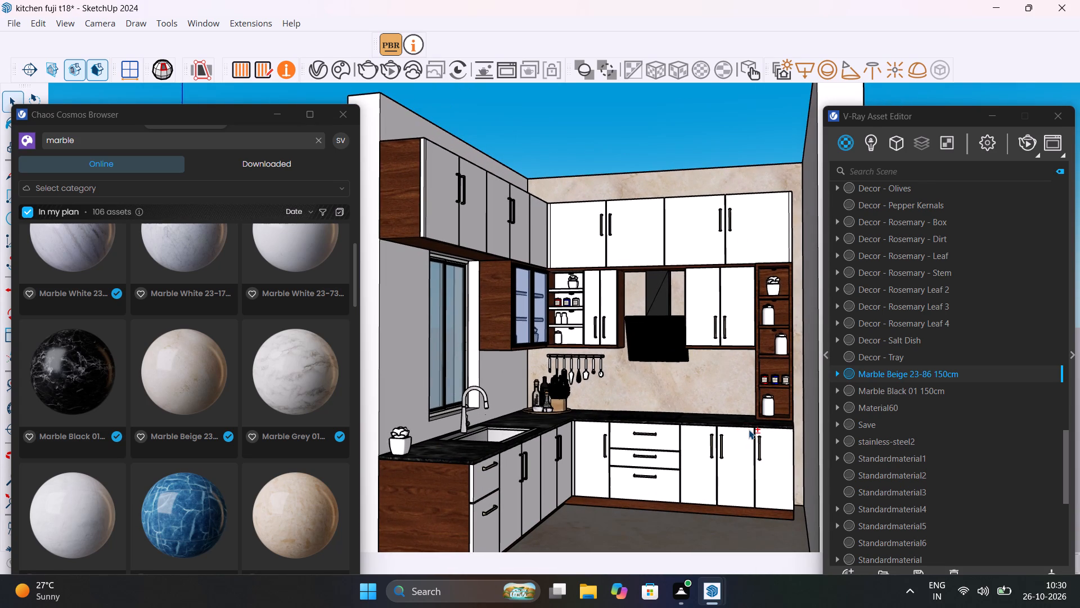
left_click(915, 139)
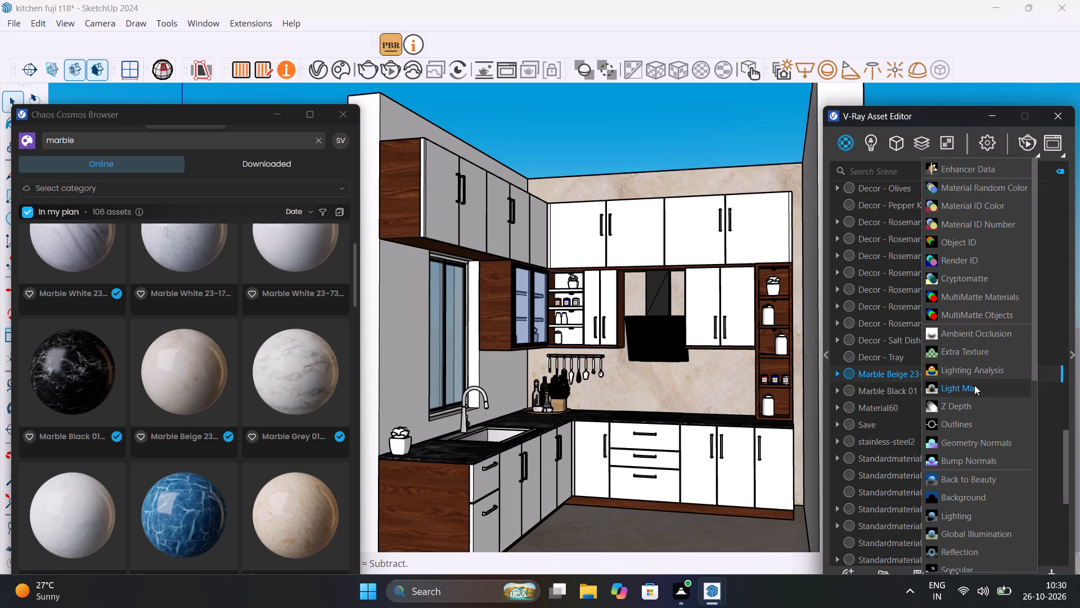
left_click(974, 383)
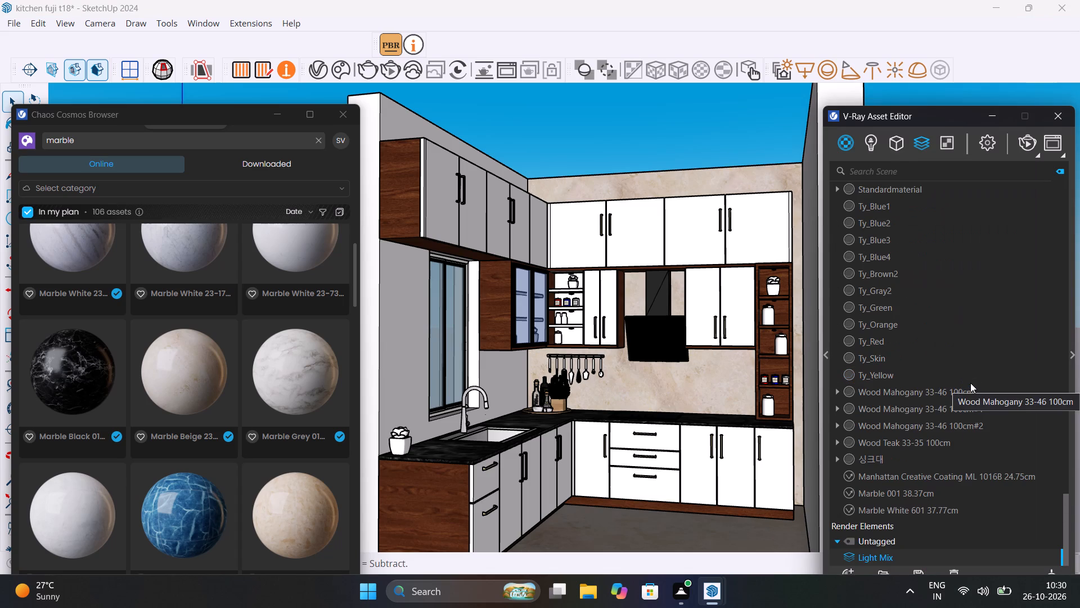
left_click(1049, 118)
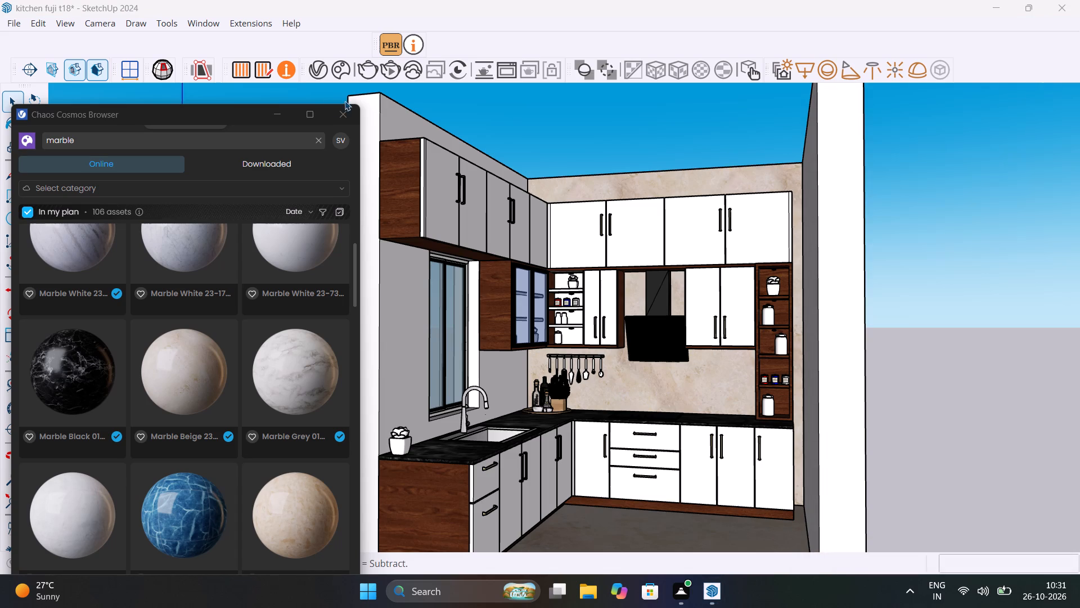
left_click(345, 111)
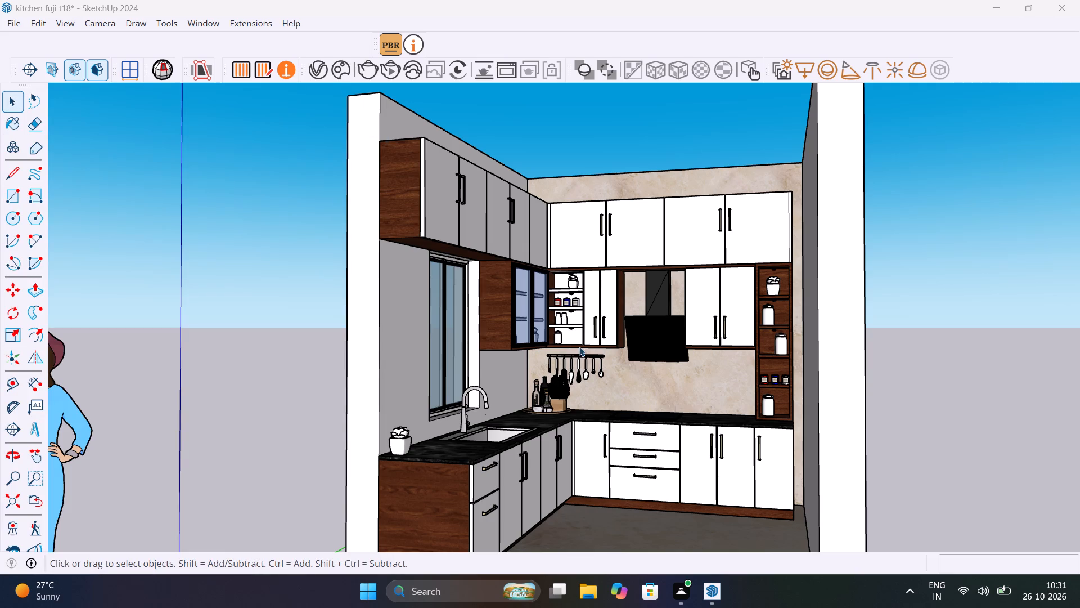
Copy the floor slab straight up 10' 6" from its bottom corner onto the top of the walls as a ceiling.
middle_click_drag(580, 345, 560, 357, "shift")
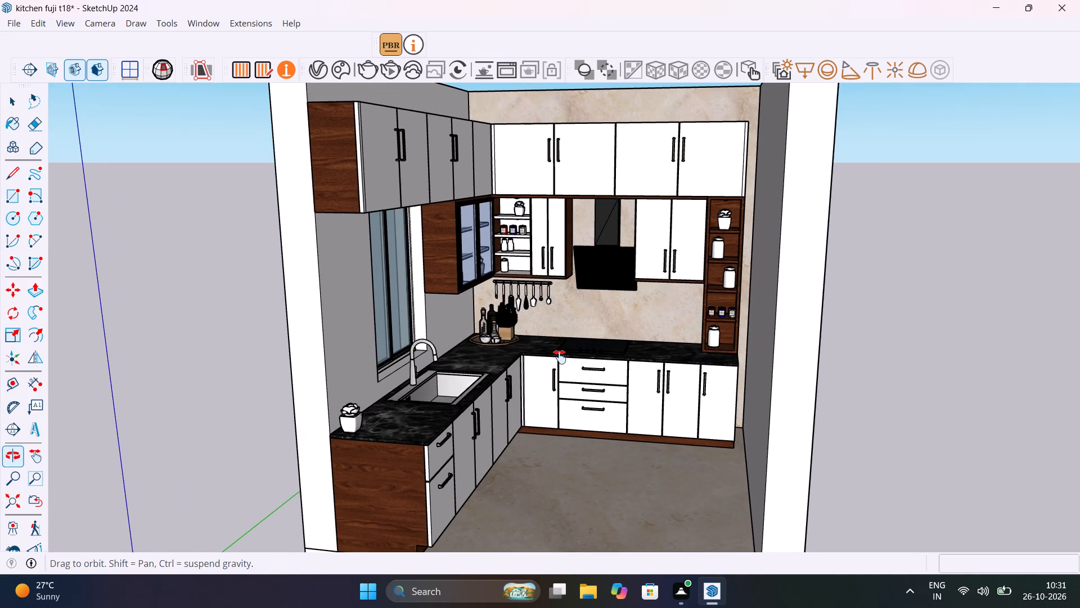
middle_click_drag(560, 357, 568, 377, "shift")
scroll(575, 328, "down", 6)
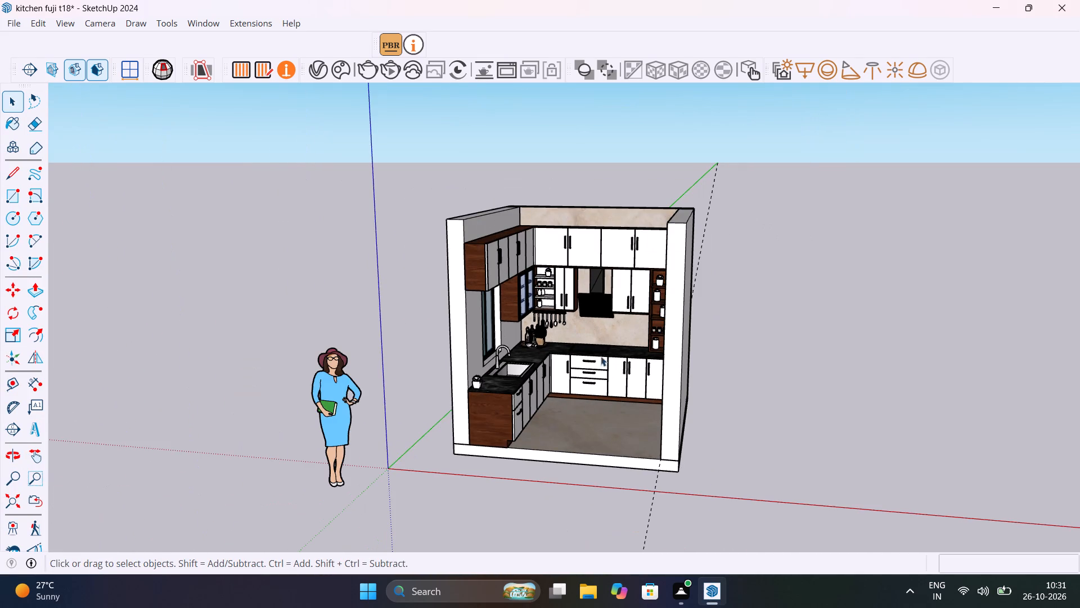
scroll(607, 464, "up", 4)
left_click(607, 462)
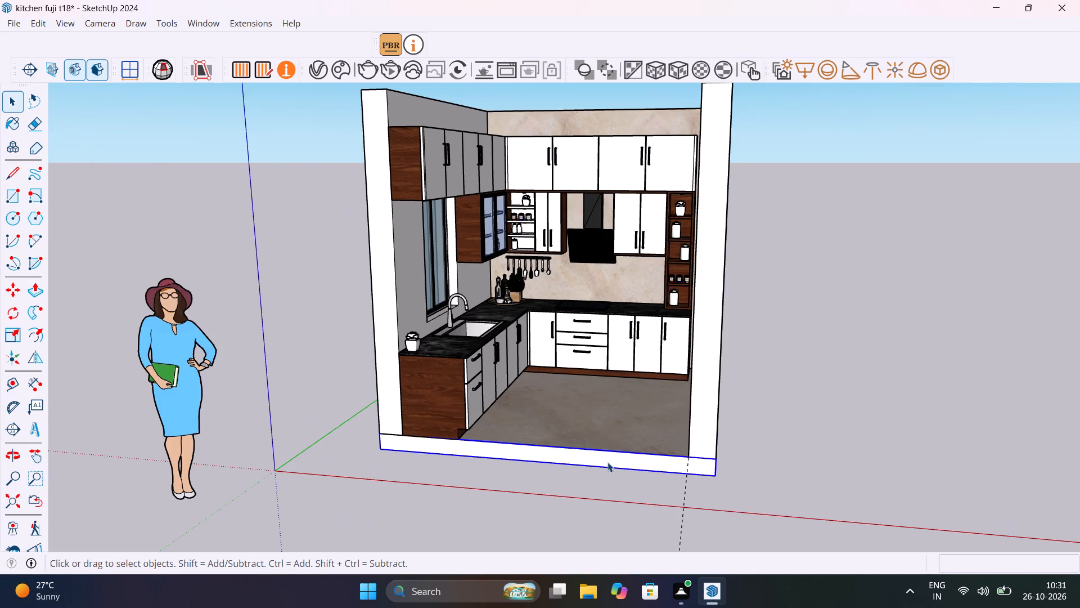
key("m")
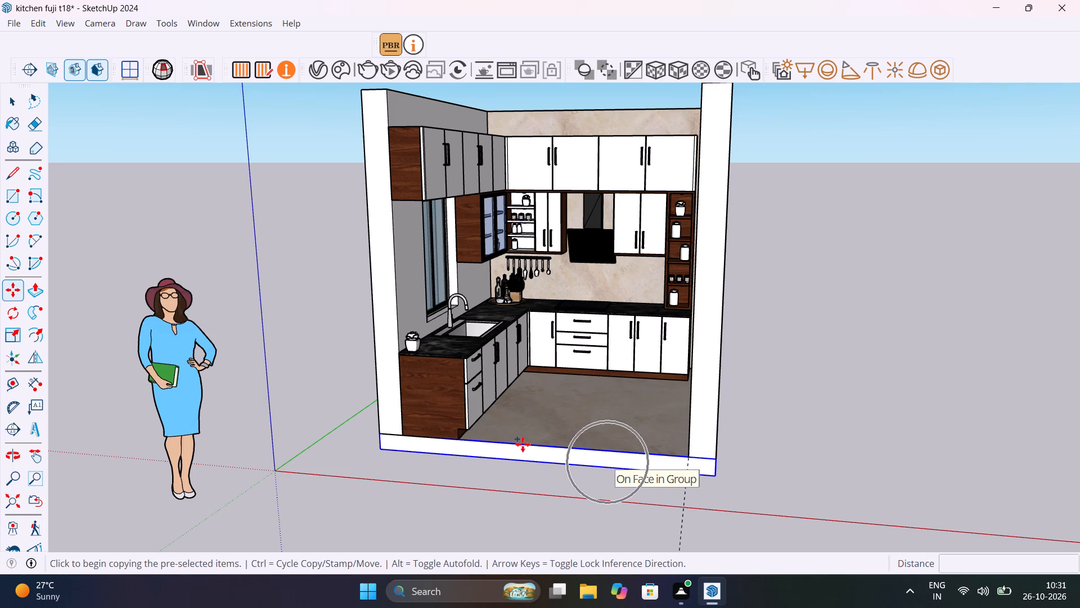
left_click(383, 451)
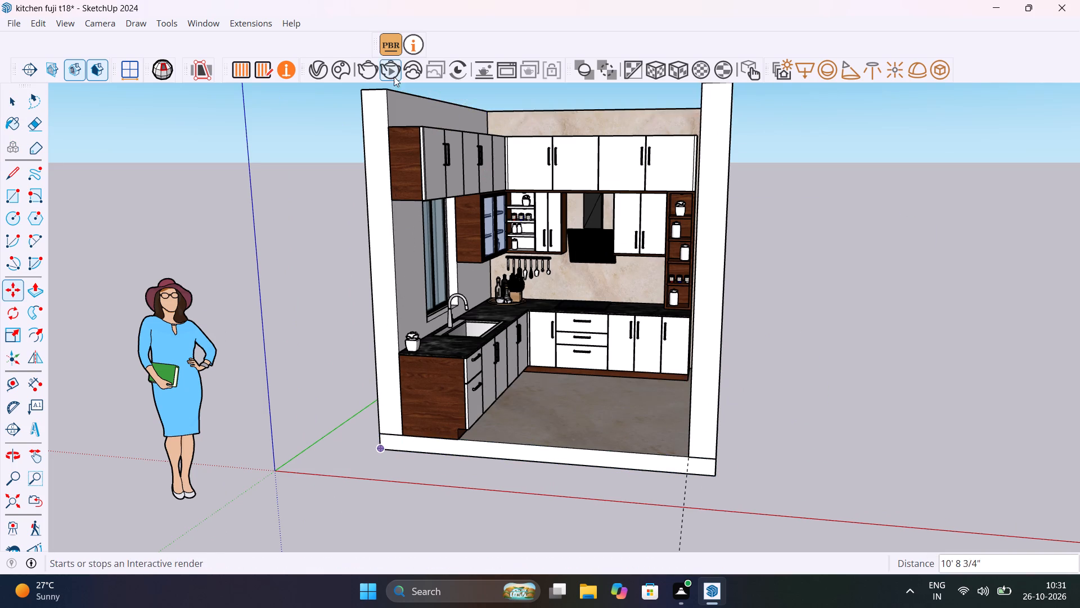
middle_click_drag(399, 108, 426, 319, "shift")
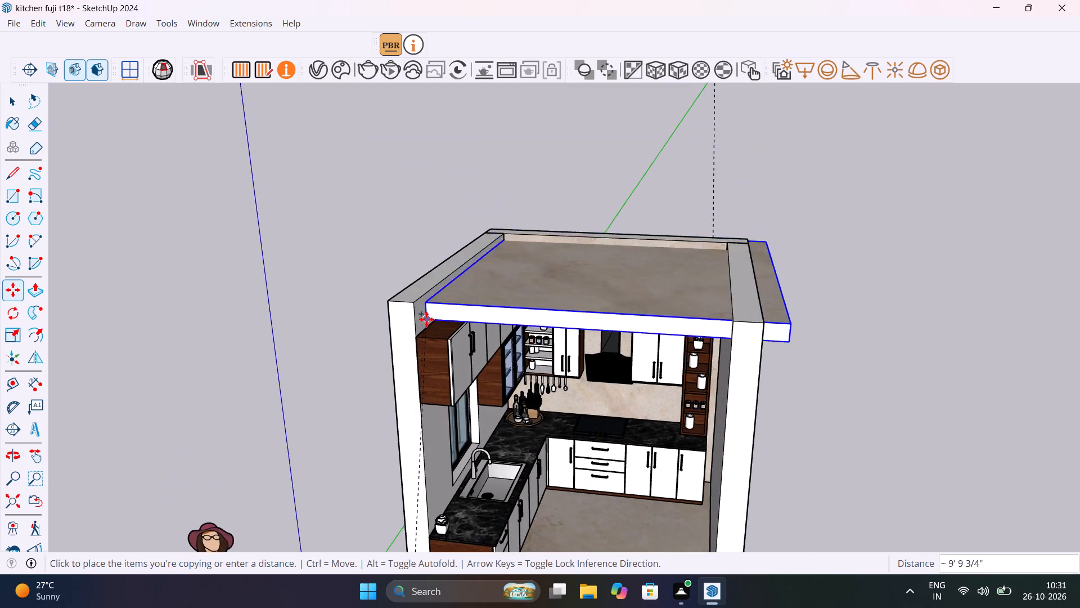
left_click(395, 300)
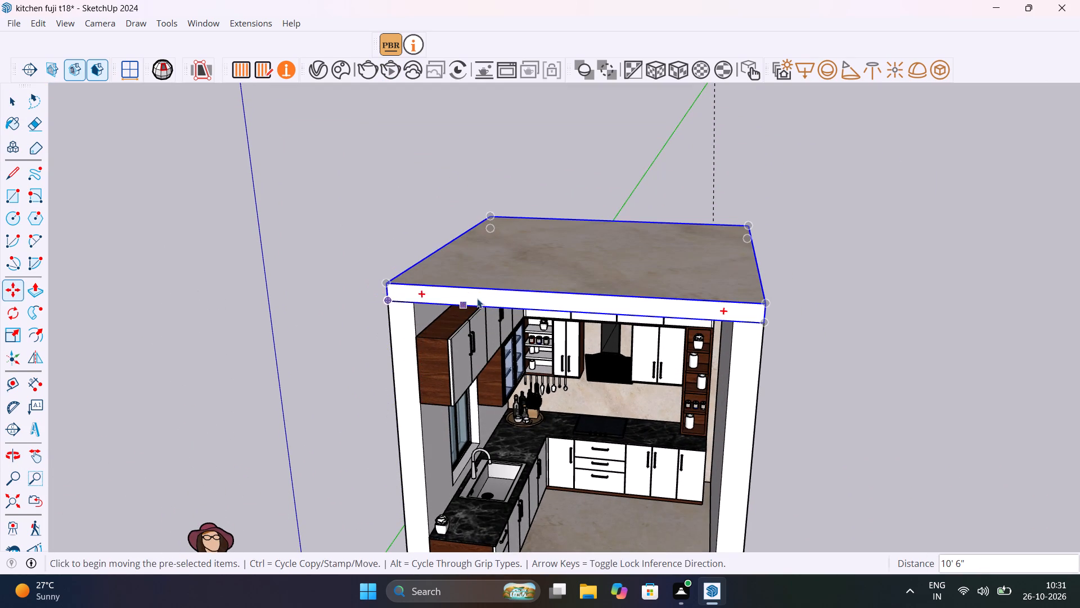
key("space")
Inside the ceiling slab group, replace the marble-textured top face with a plain 10' by 10' rectangle, and leave the group.
middle_click_drag(494, 286, 506, 376)
scroll(506, 376, "up", 1)
left_click(534, 356)
double_click(534, 356)
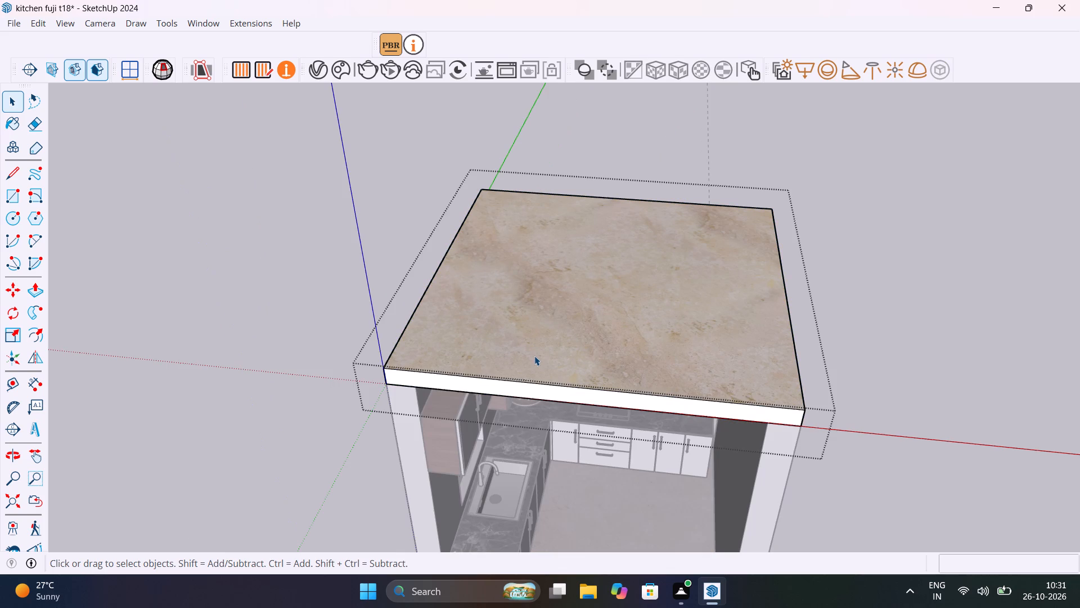
left_click(534, 356)
left_click(540, 353)
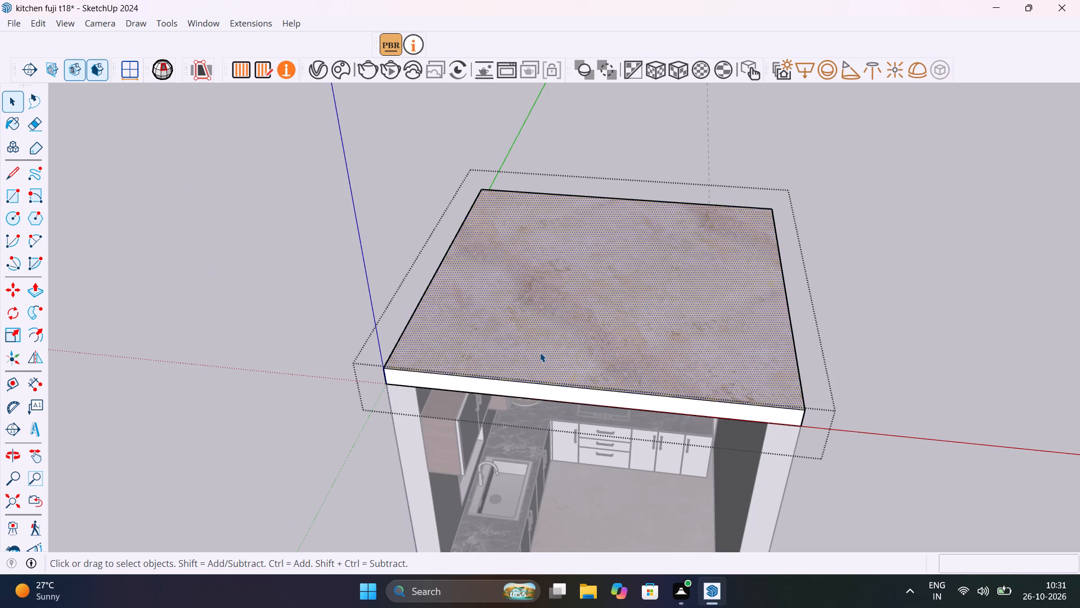
key("Delete")
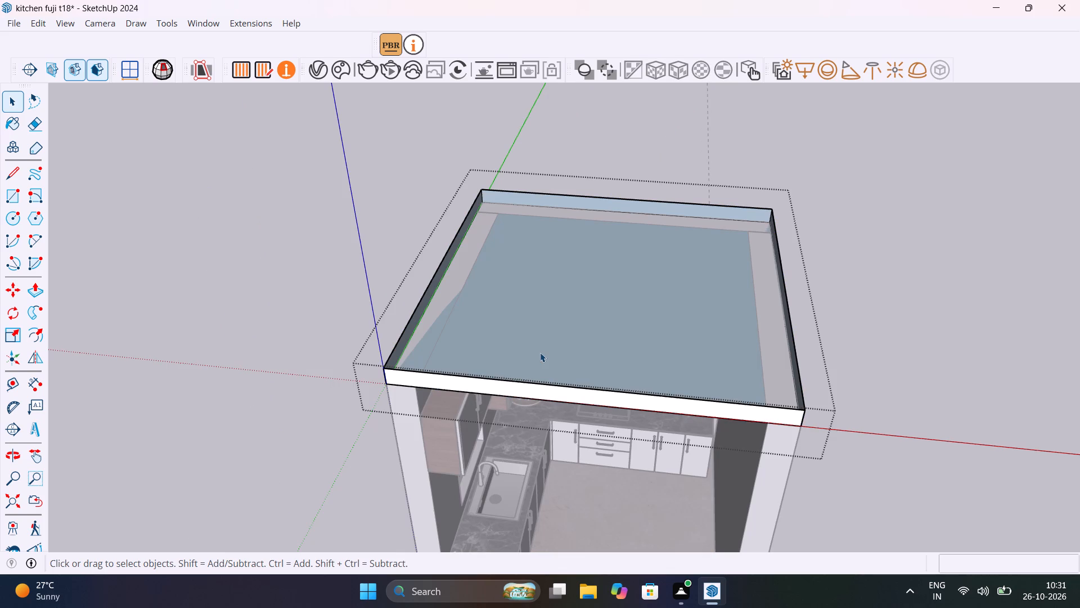
key("r")
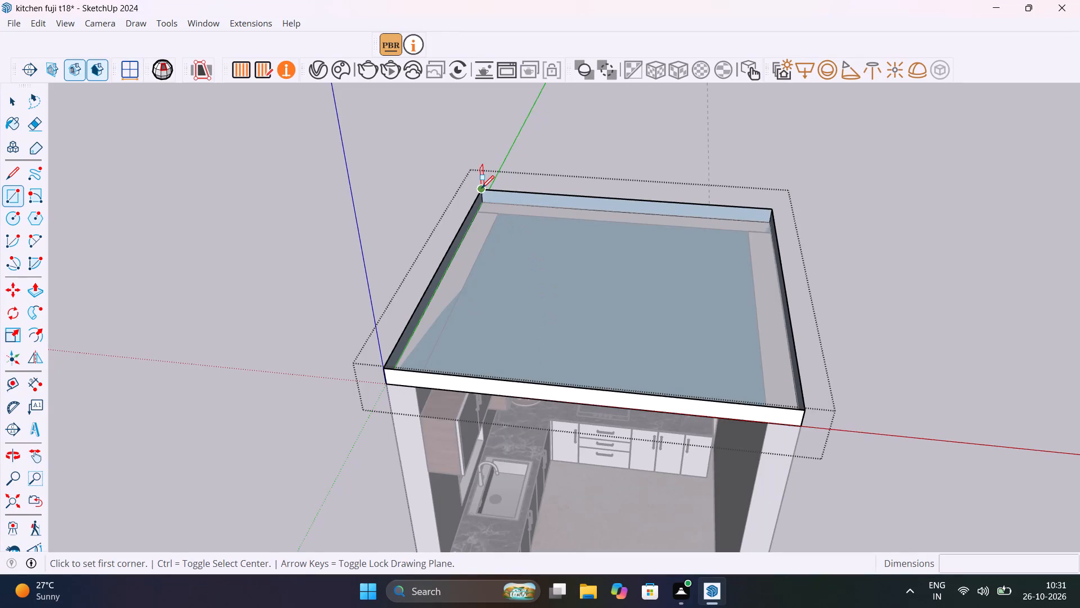
left_click(481, 188)
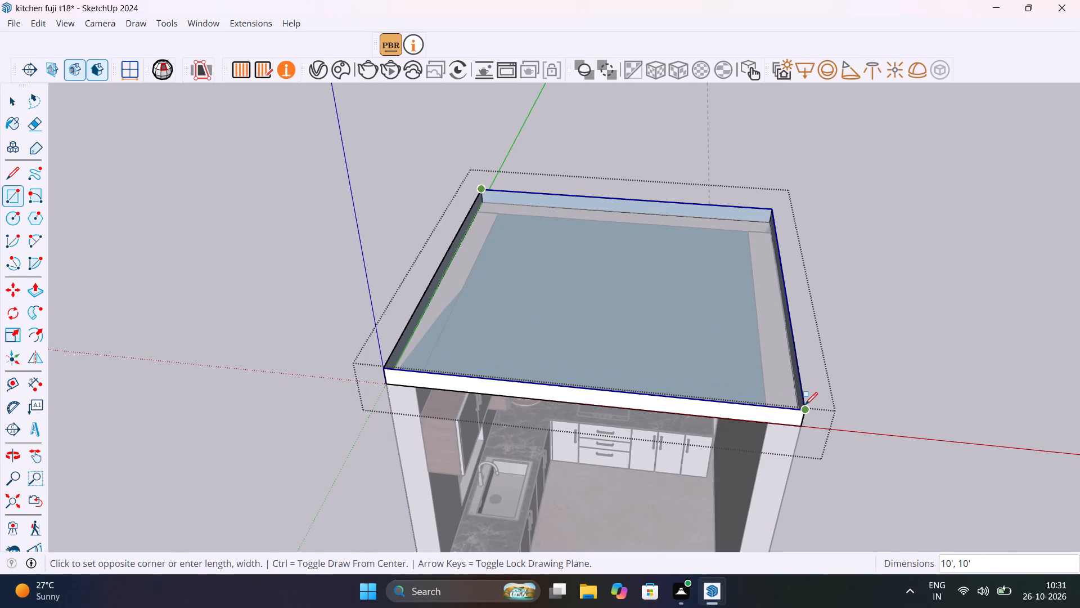
left_click(805, 406)
key("space")
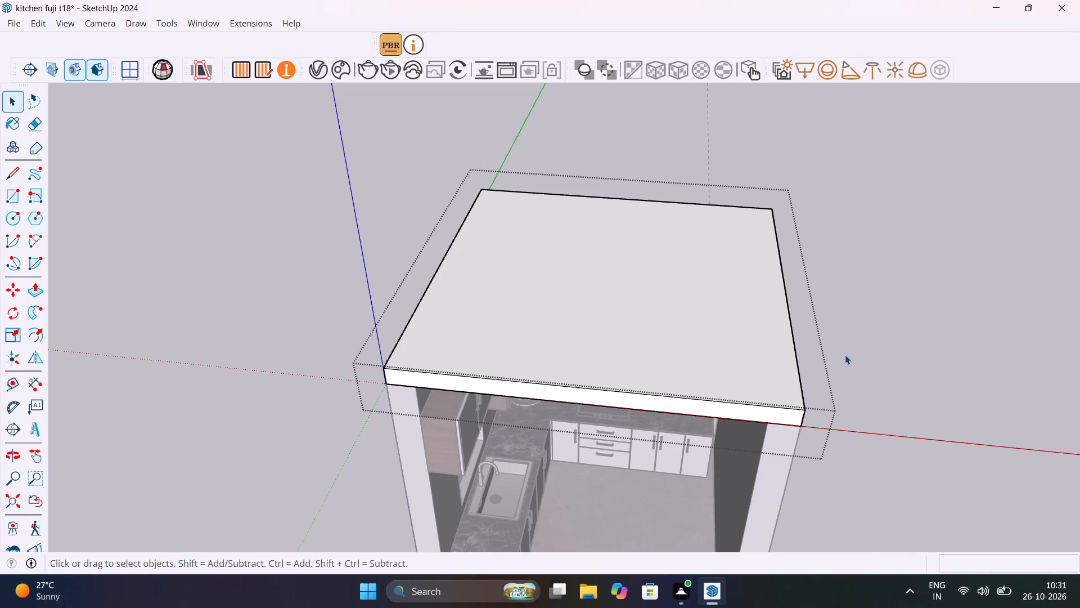
left_click(845, 355)
Examine the kitchen interior from the open front, checking the ceiling, upper cabinets and wall junctions.
scroll(845, 355, "down", 6)
middle_click_drag(875, 409, 845, 253)
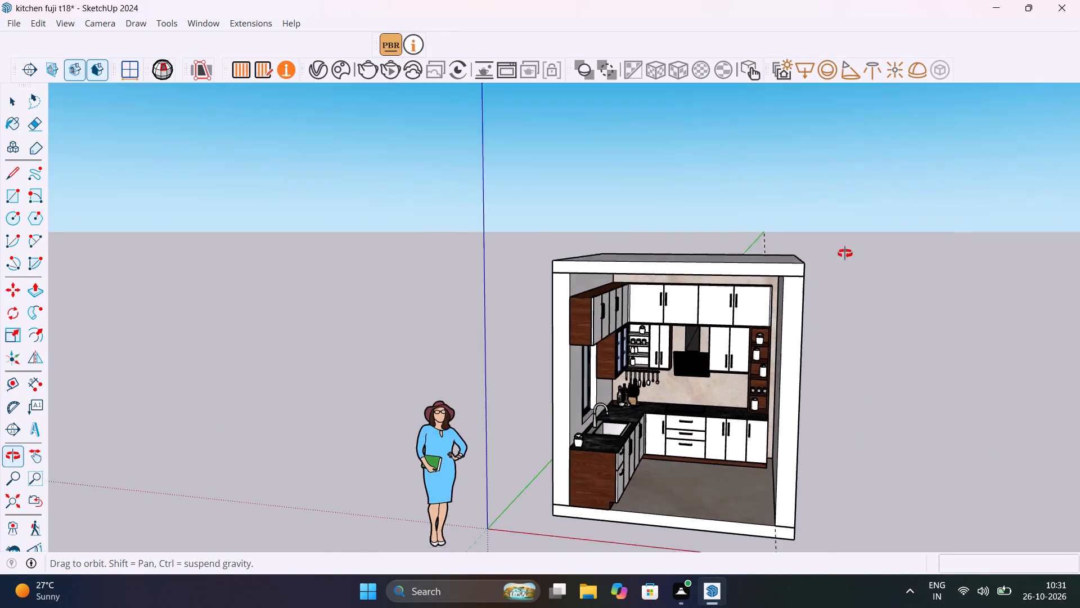
middle_click_drag(845, 253, 857, 233)
scroll(772, 386, "up", 5)
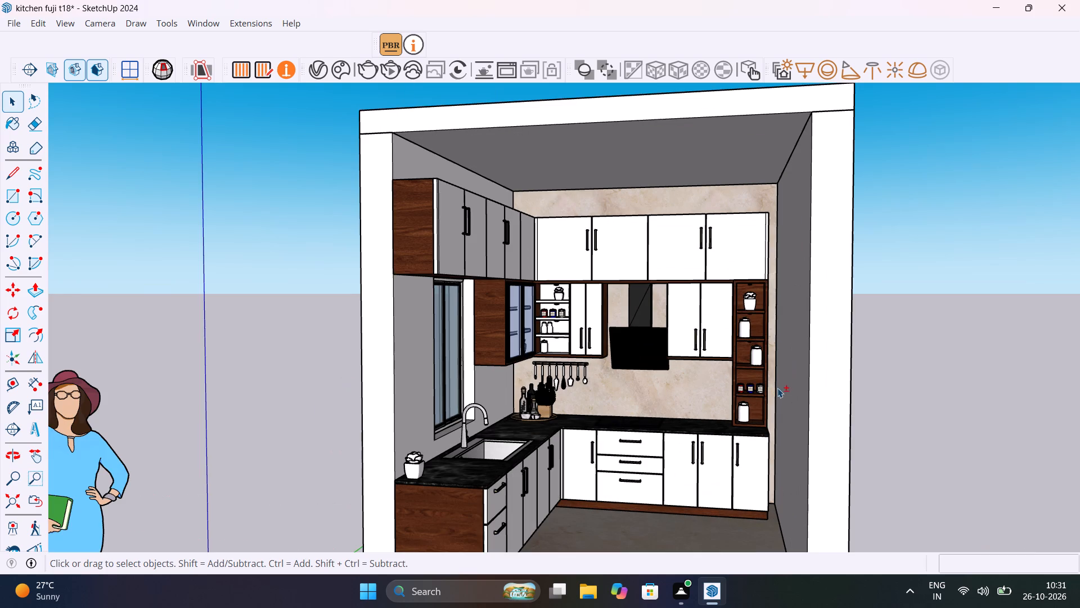
middle_click_drag(775, 382, 786, 329, "shift")
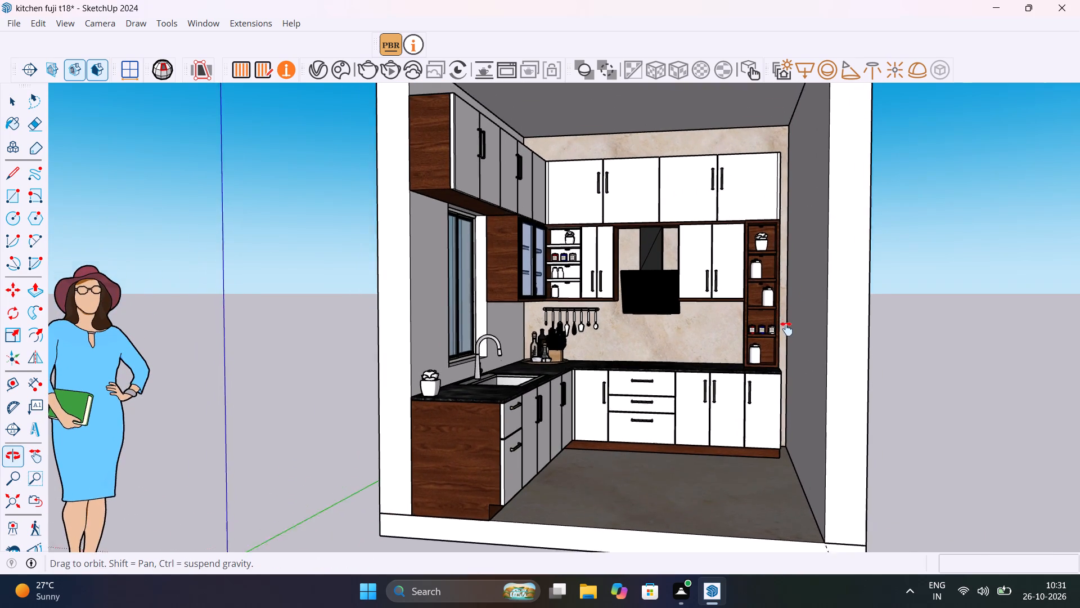
middle_click_drag(786, 329, 789, 337, "shift")
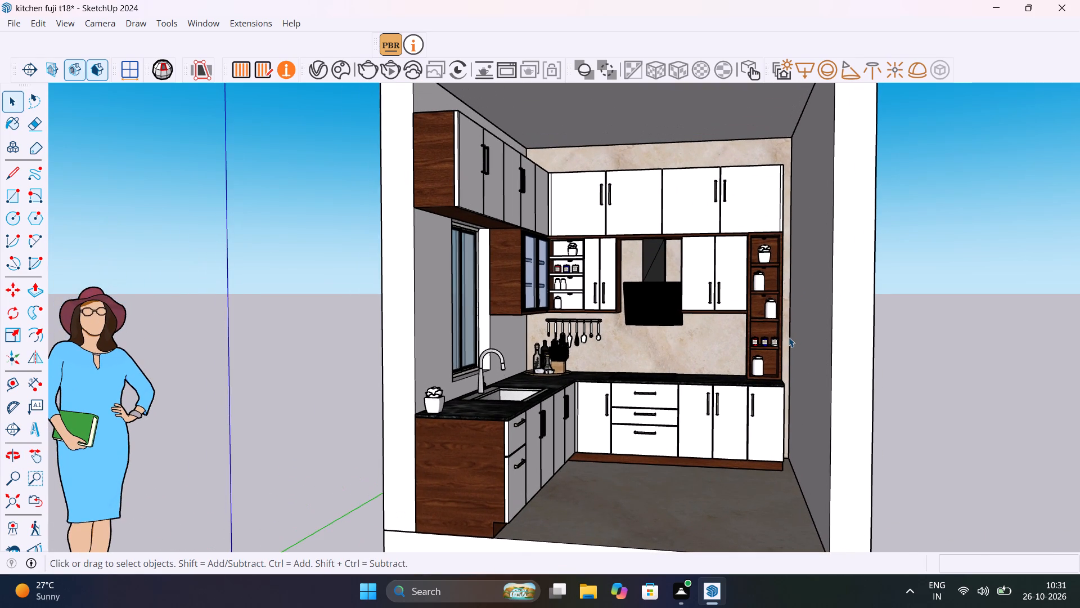
scroll(622, 296, "down", 4)
middle_click_drag(662, 274, 686, 336)
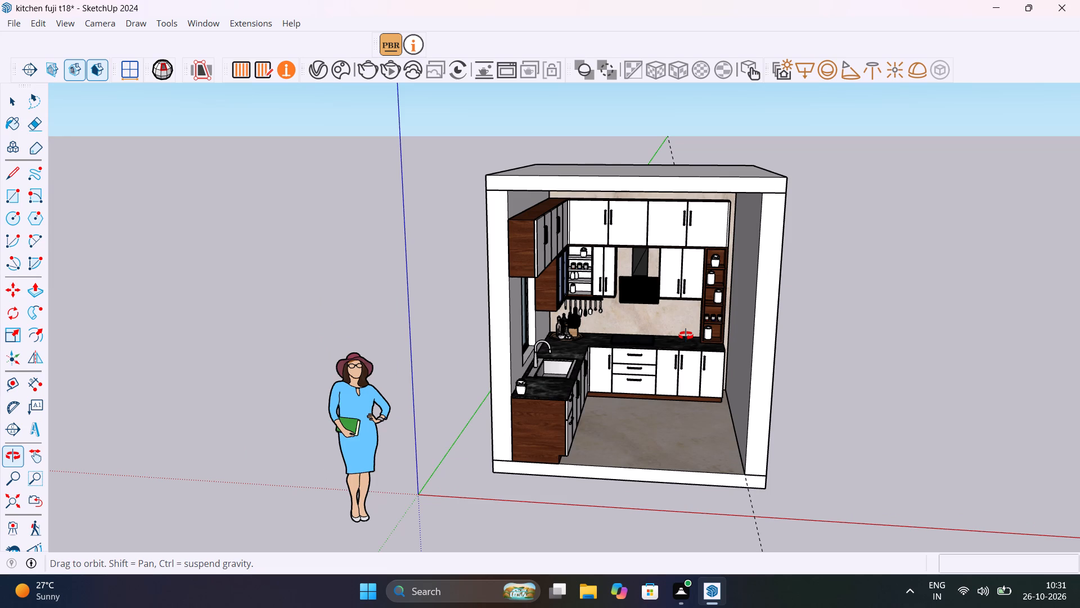
middle_click_drag(686, 336, 623, 261)
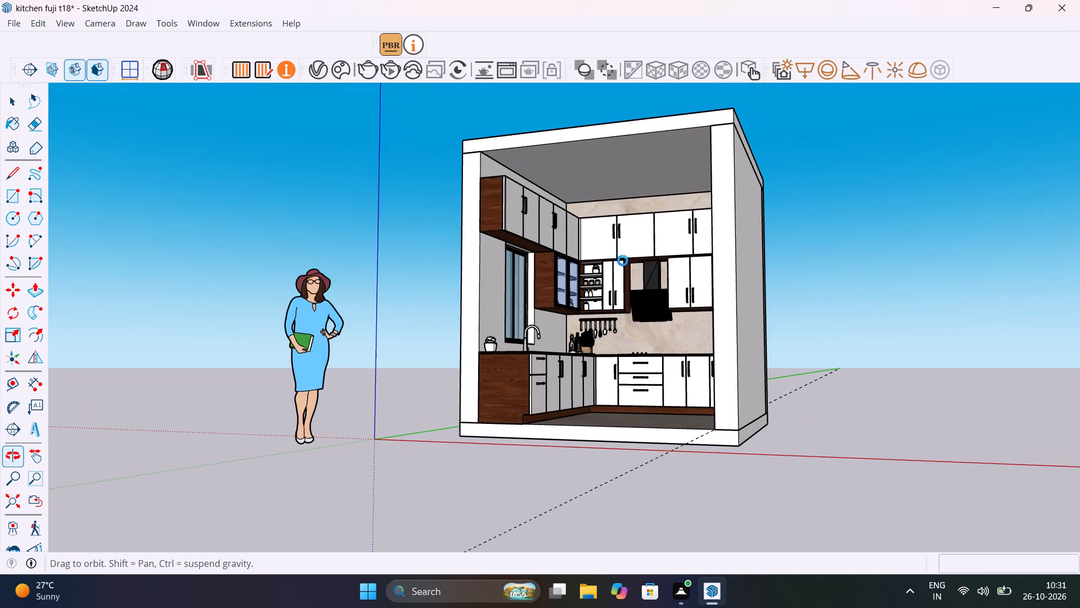
middle_click_drag(623, 261, 631, 275)
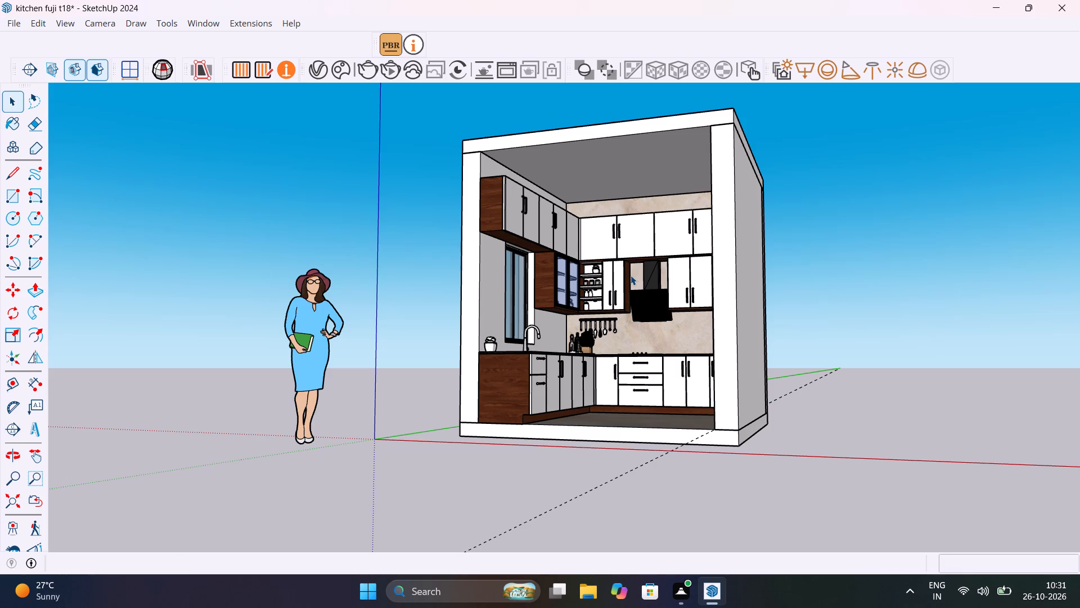
scroll(593, 168, "up", 5)
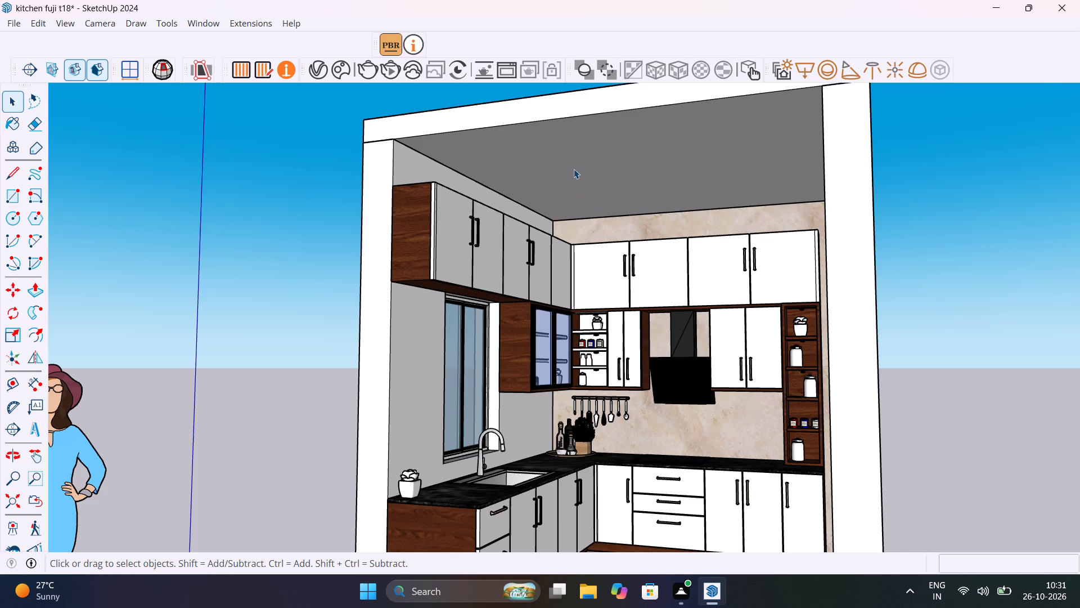
scroll(574, 168, "up", 5)
middle_click_drag(631, 256, 731, 288)
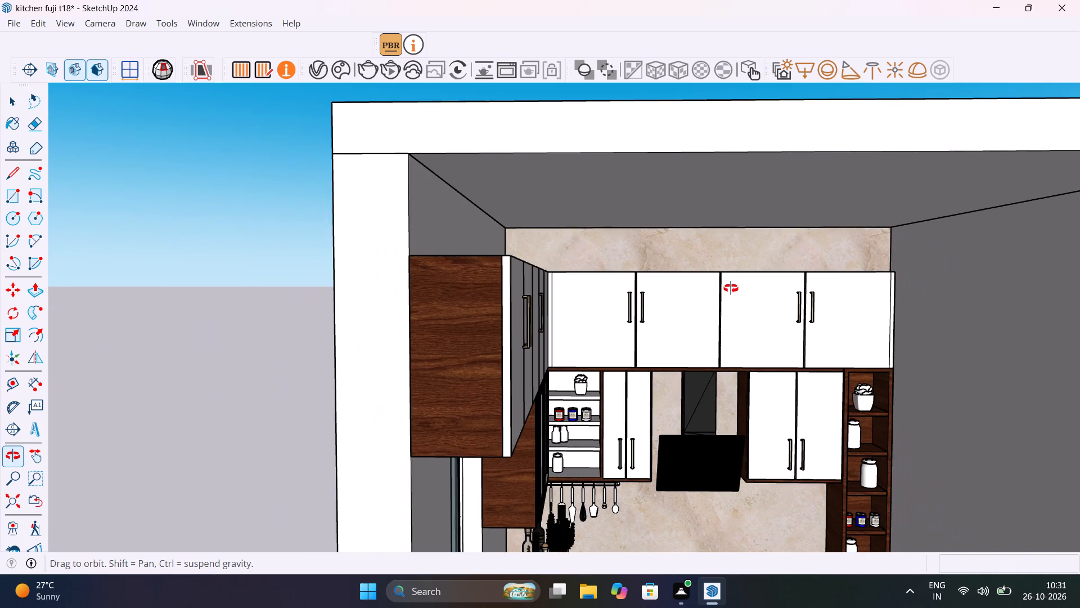
middle_click_drag(731, 288, 676, 298)
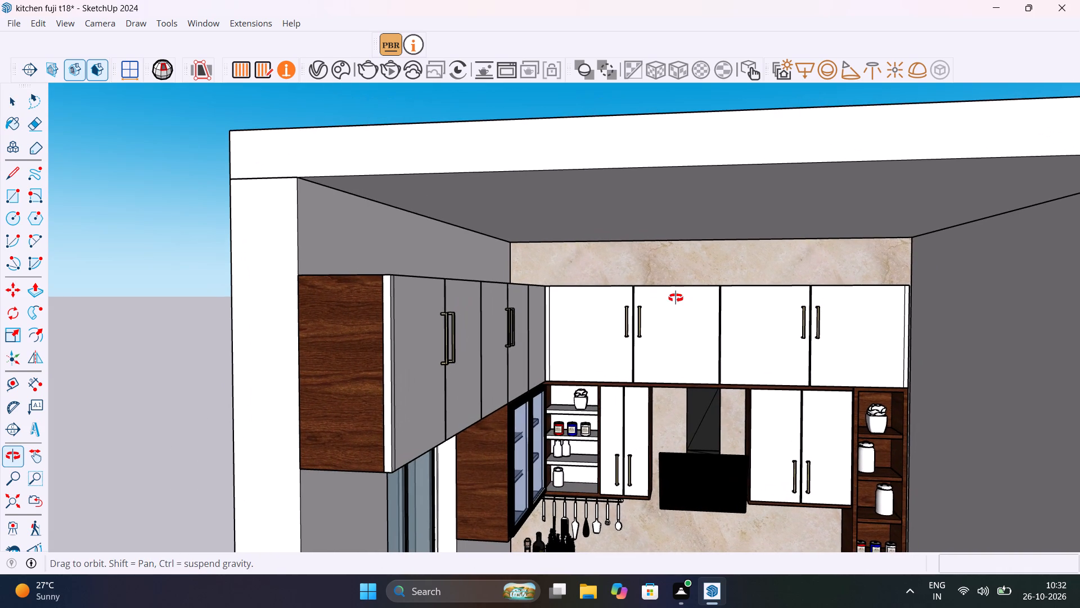
middle_click_drag(676, 298, 676, 276)
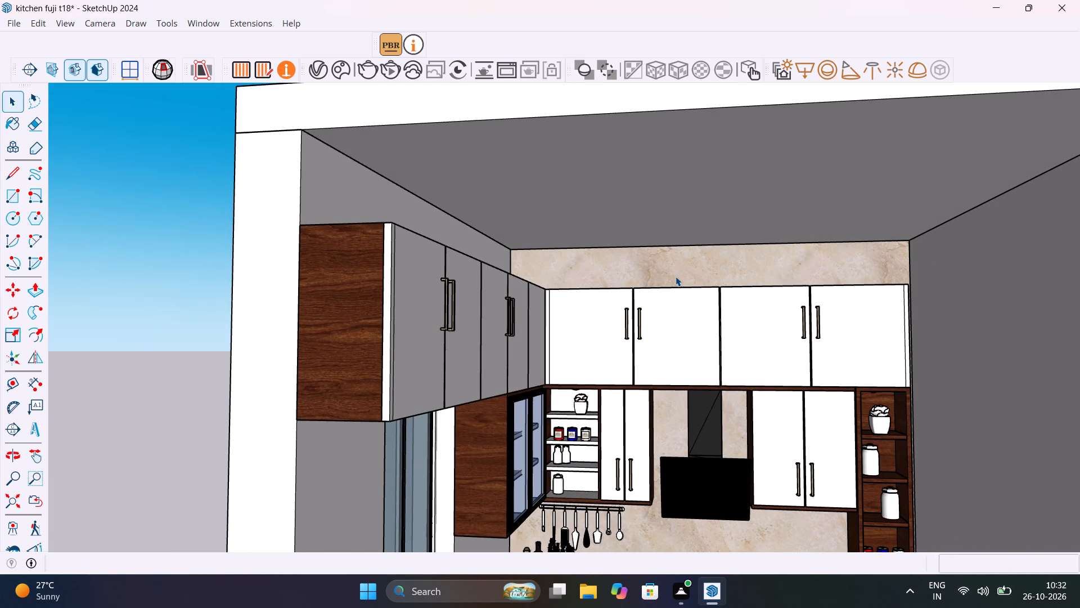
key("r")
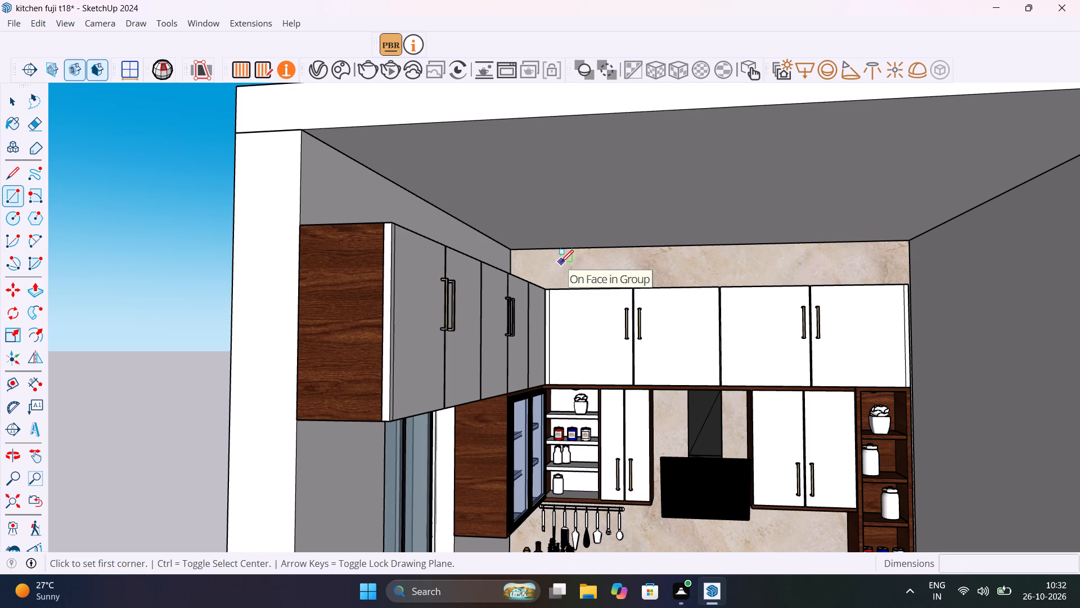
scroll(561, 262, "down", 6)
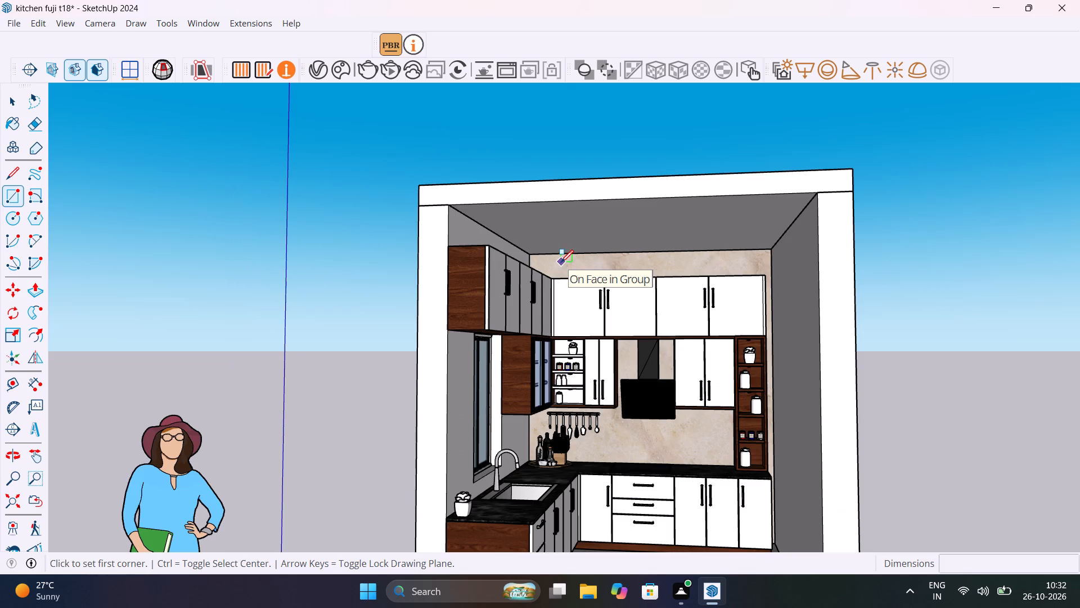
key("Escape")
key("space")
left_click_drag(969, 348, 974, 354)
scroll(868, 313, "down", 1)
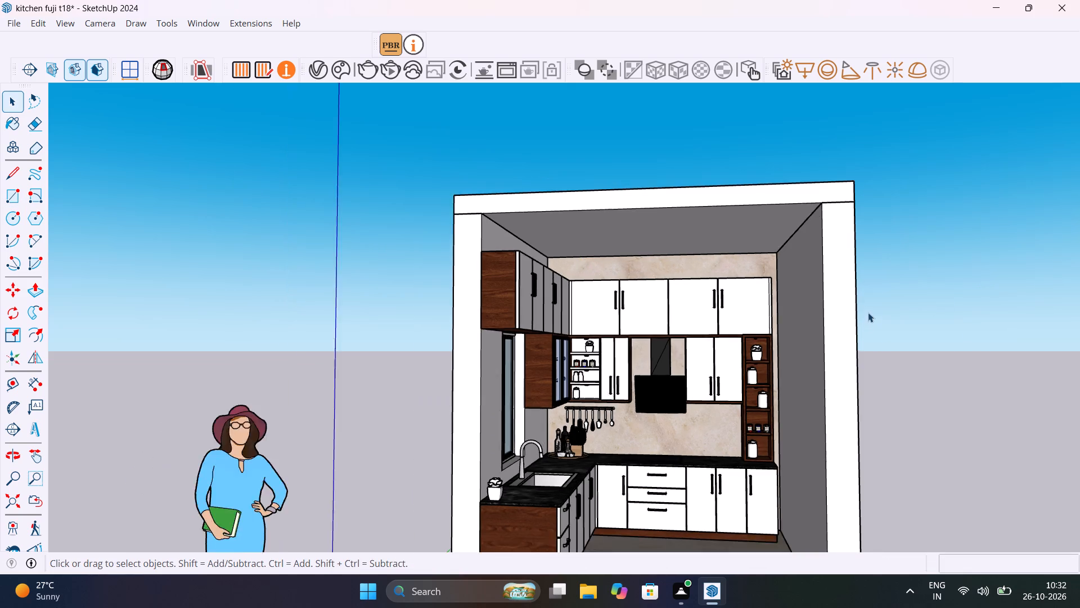
Delete the ceiling slab from the top of the kitchen walls.
middle_click_drag(868, 312, 866, 444)
scroll(866, 444, "up", 1)
left_click(733, 310)
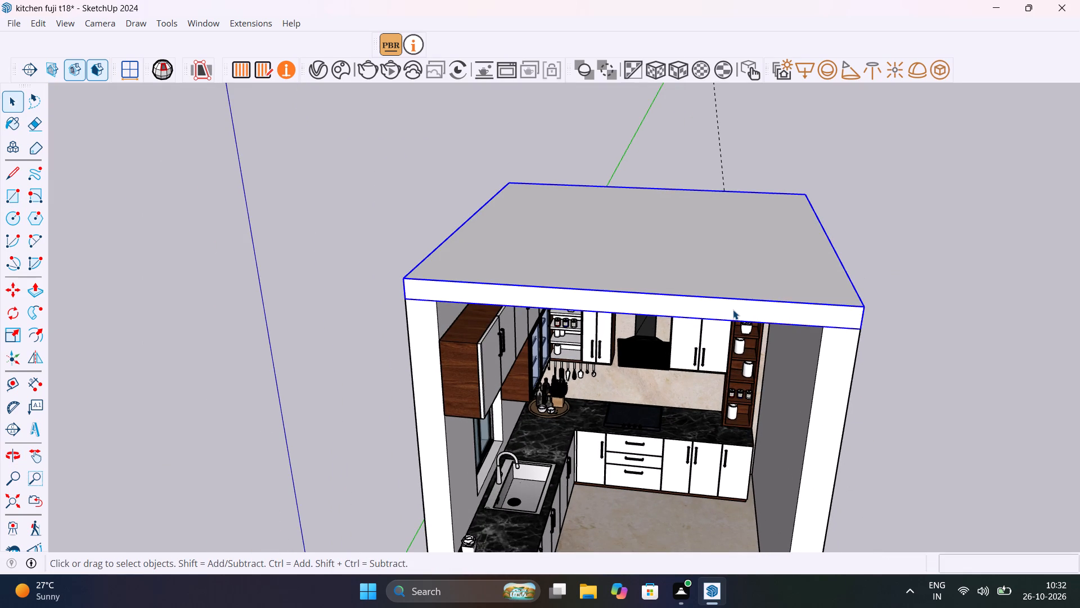
key("Delete")
Inside the window-side wall group, push the wall's top face down 1' to the top of the upper cabinets.
middle_click_drag(488, 342, 496, 388)
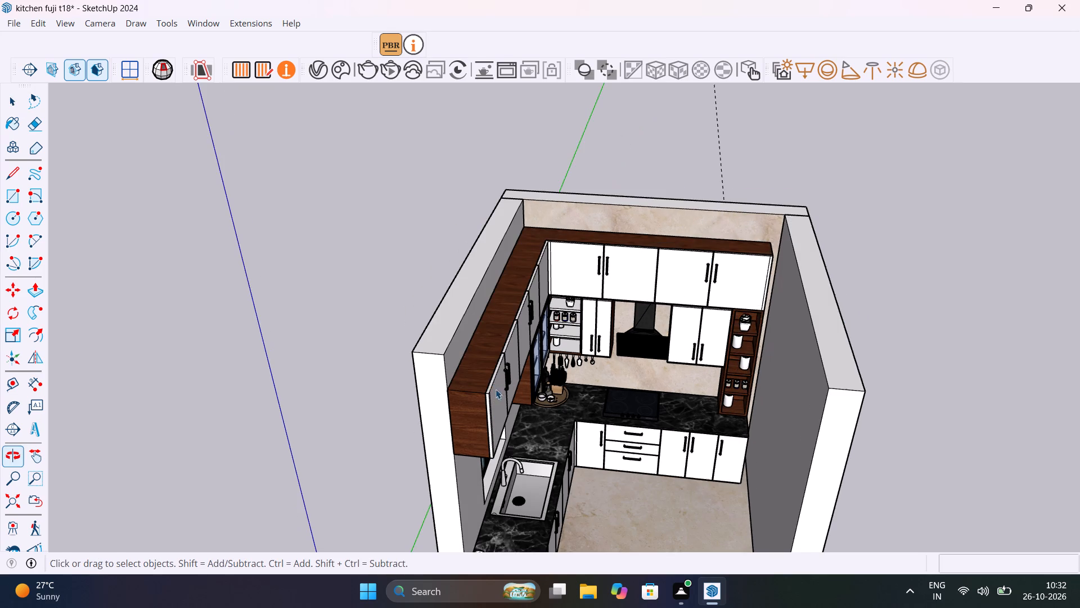
scroll(456, 342, "up", 5)
double_click(440, 332)
left_click(440, 331)
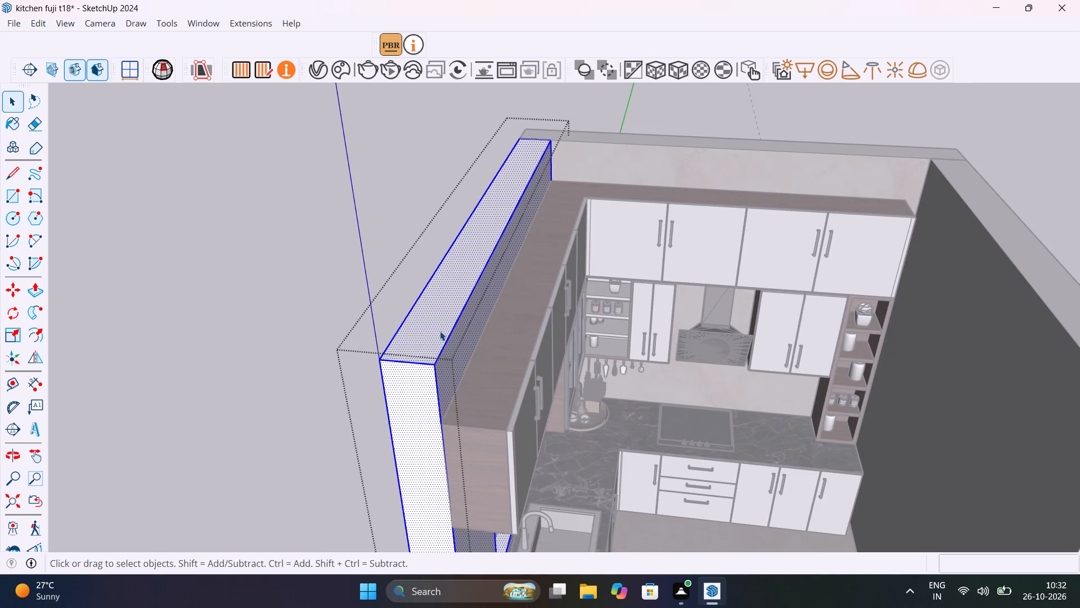
left_click(440, 331)
key("p")
left_click(440, 331)
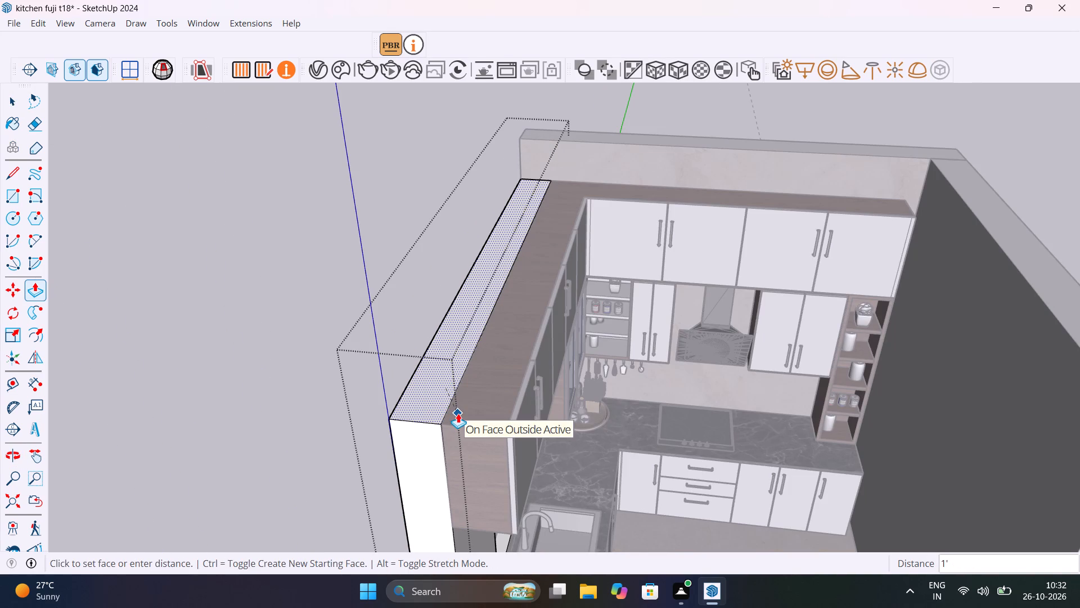
left_click(458, 413)
key("space")
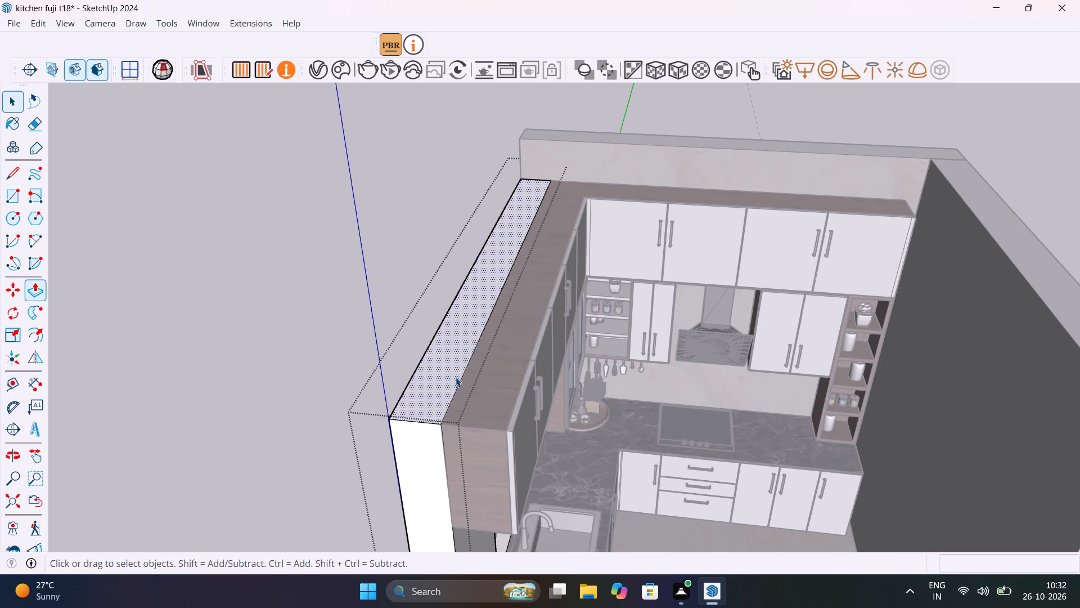
Inside the group of the wall opposite the window, push the top face down 1' level with the upper cabinets, and leave the group.
middle_click_drag(697, 276, 493, 247, "shift")
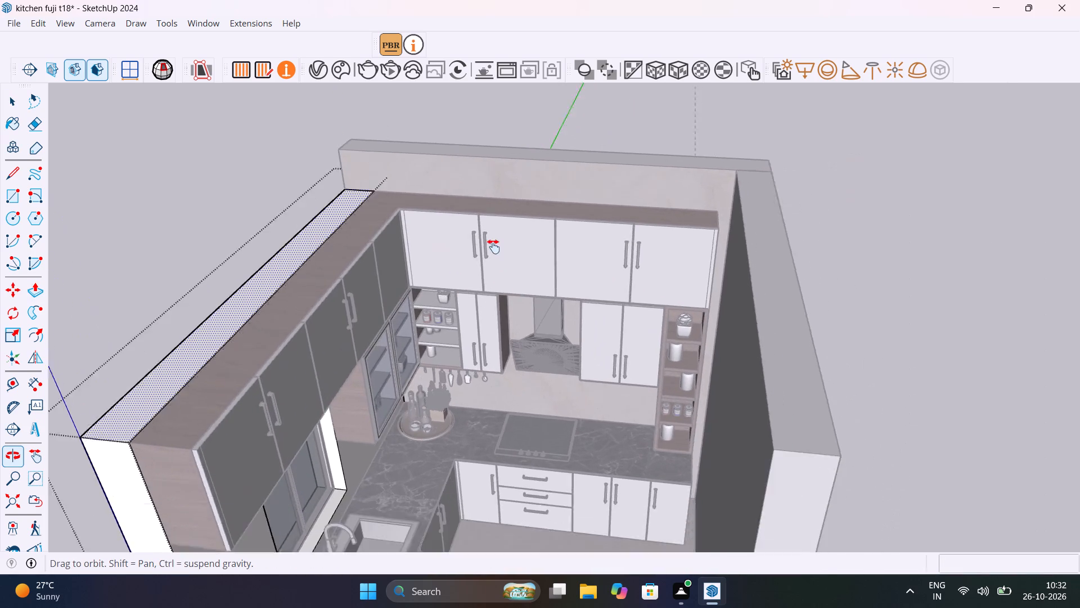
middle_click_drag(493, 247, 511, 215, "shift")
scroll(511, 215, "up", 1)
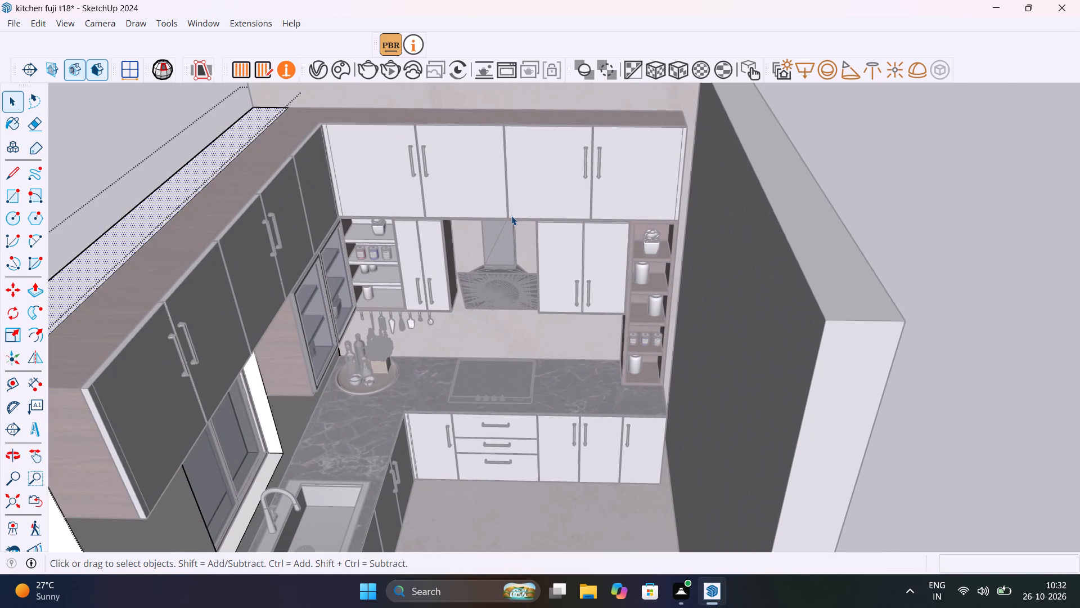
key("space")
left_click(834, 253)
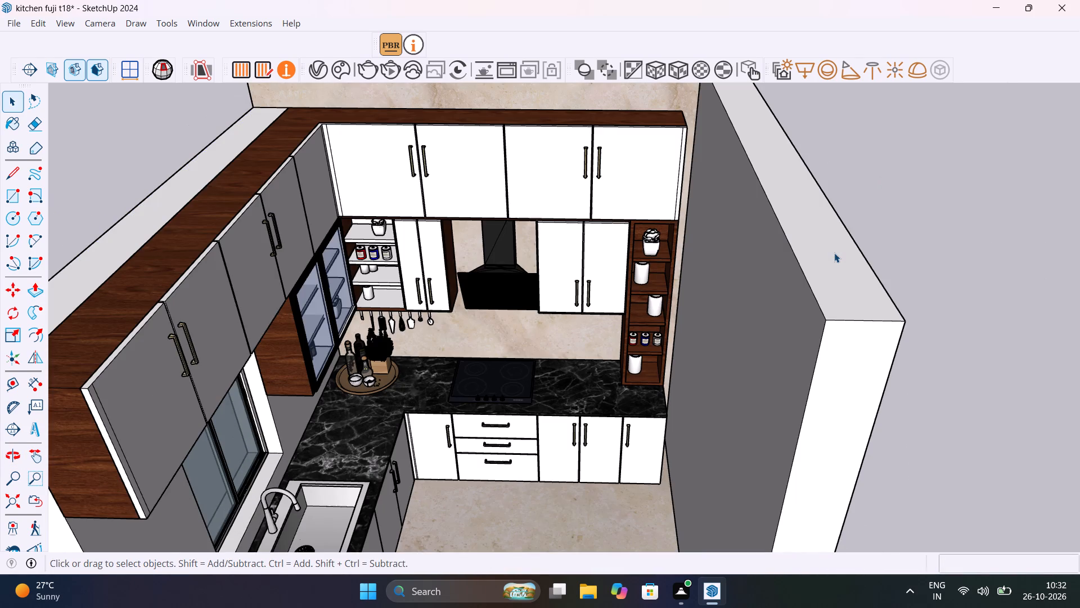
double_click(834, 253)
left_click(834, 253)
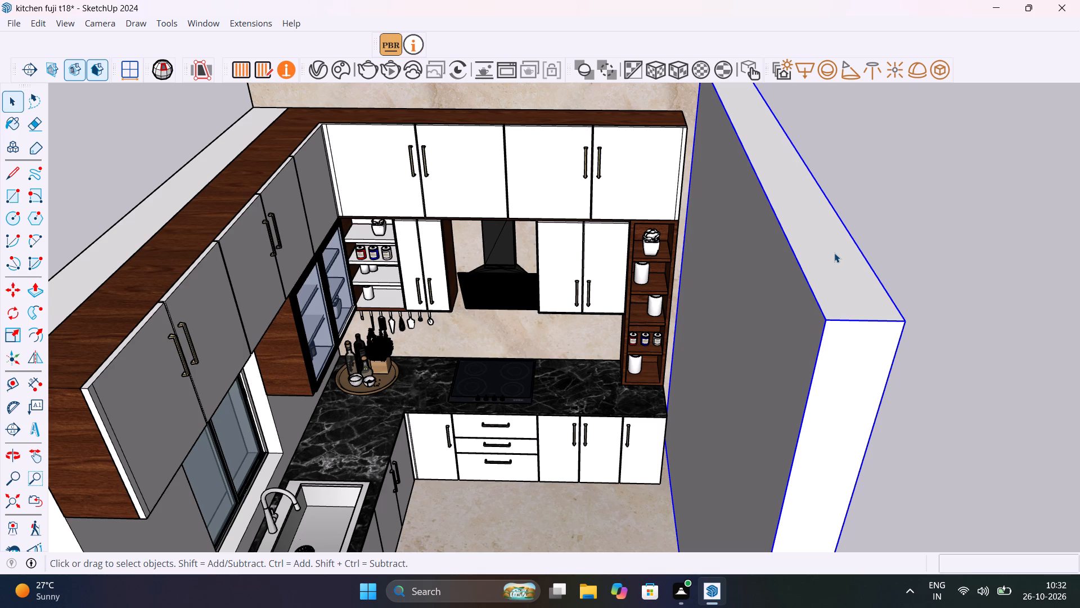
double_click(825, 240)
left_click(825, 240)
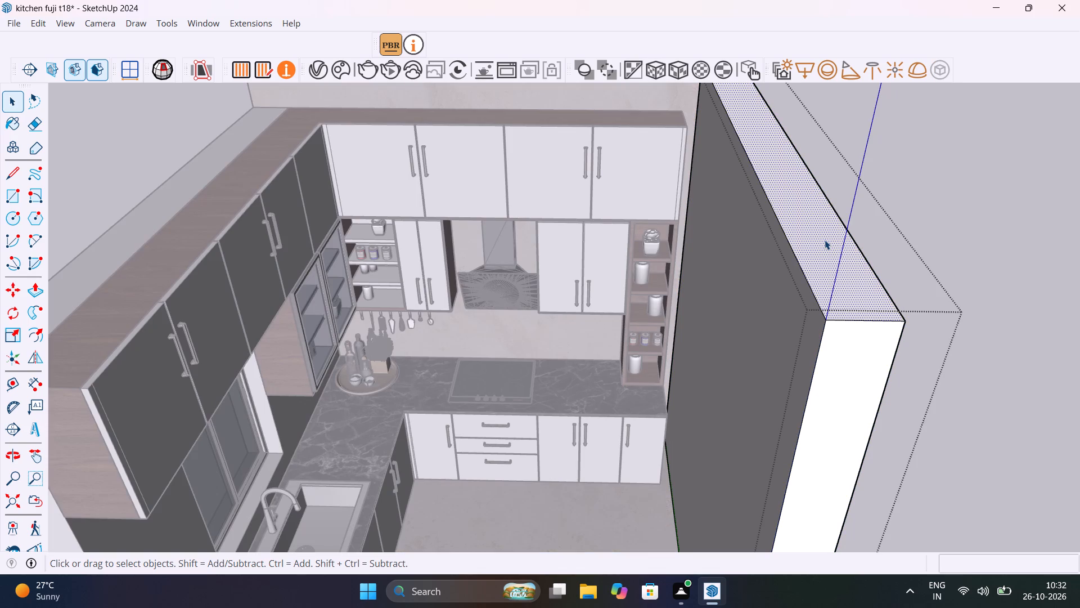
key("p")
left_click(825, 240)
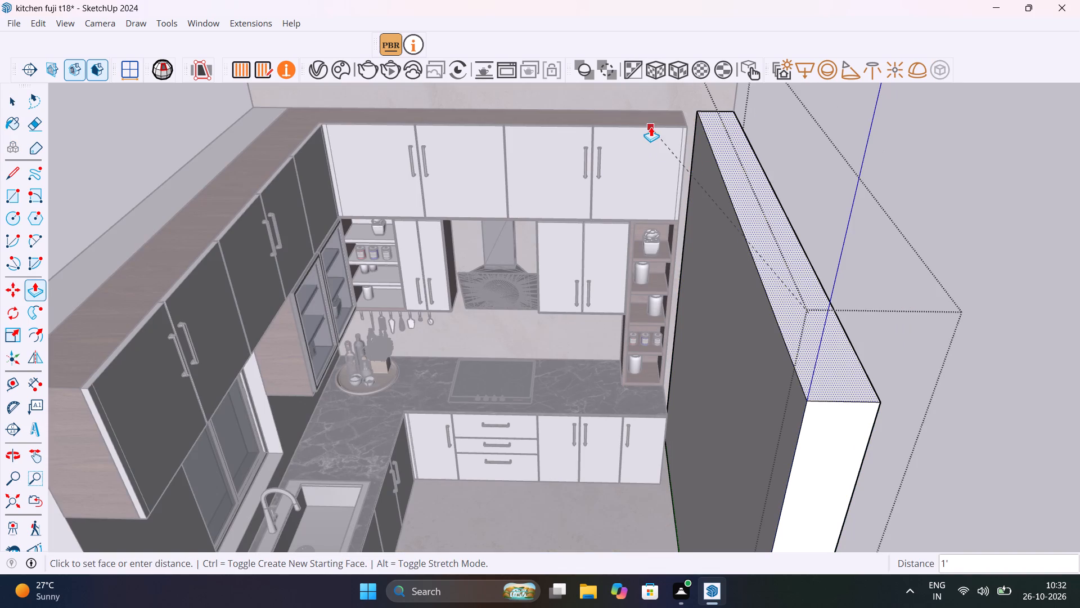
left_click(638, 127)
scroll(716, 193, "down", 4)
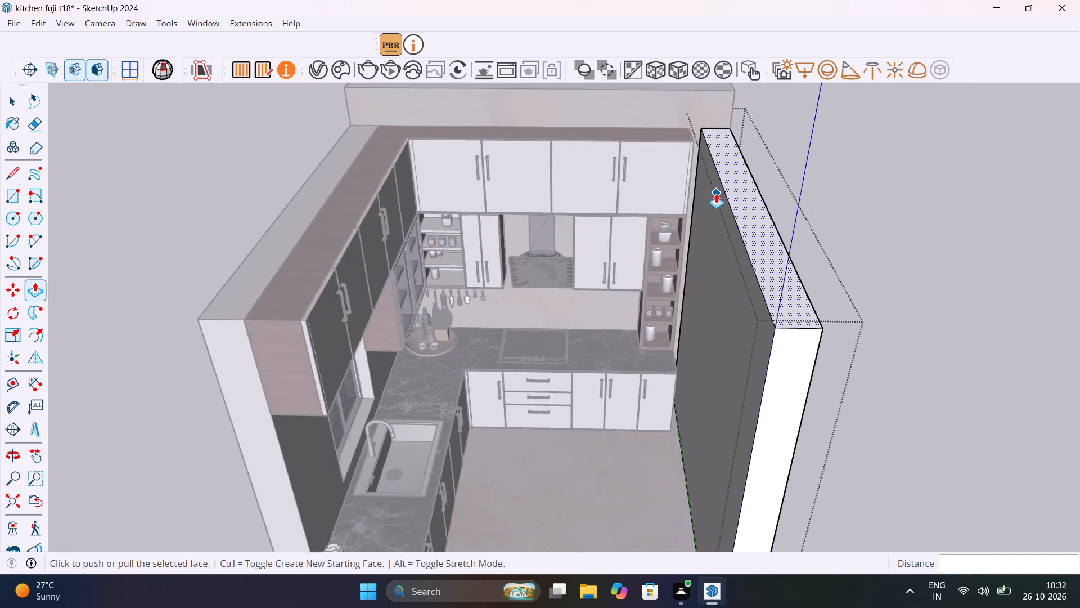
key("space")
scroll(716, 193, "down", 3)
left_click(832, 195)
Inside the back wall group, push the top face down 1' level with the side walls, and leave the group.
middle_click_drag(834, 186, 772, 245)
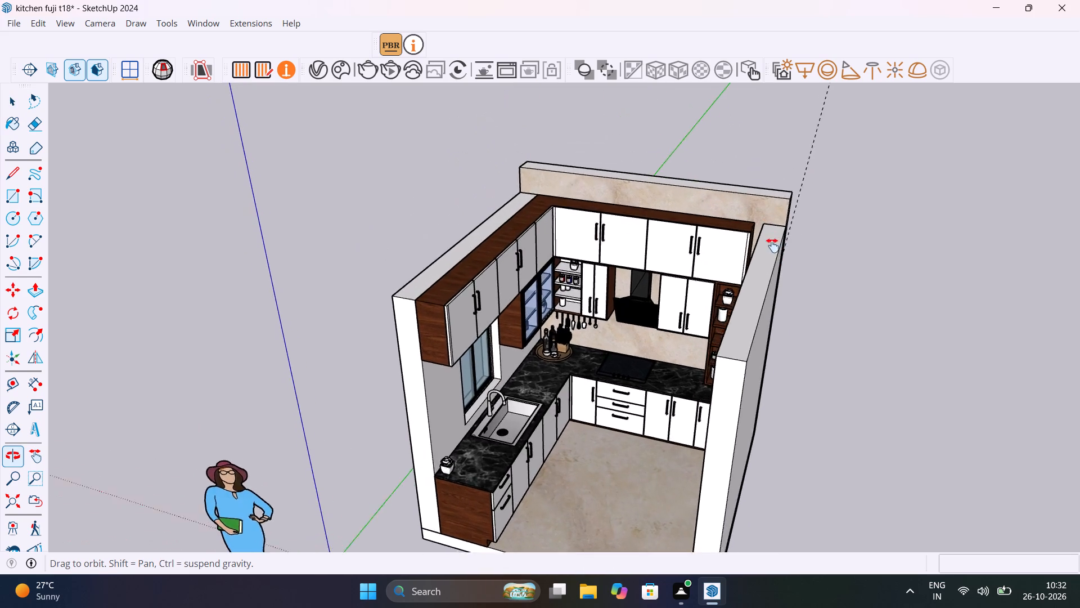
middle_click_drag(772, 245, 793, 397)
scroll(800, 354, "up", 5)
left_click(807, 377)
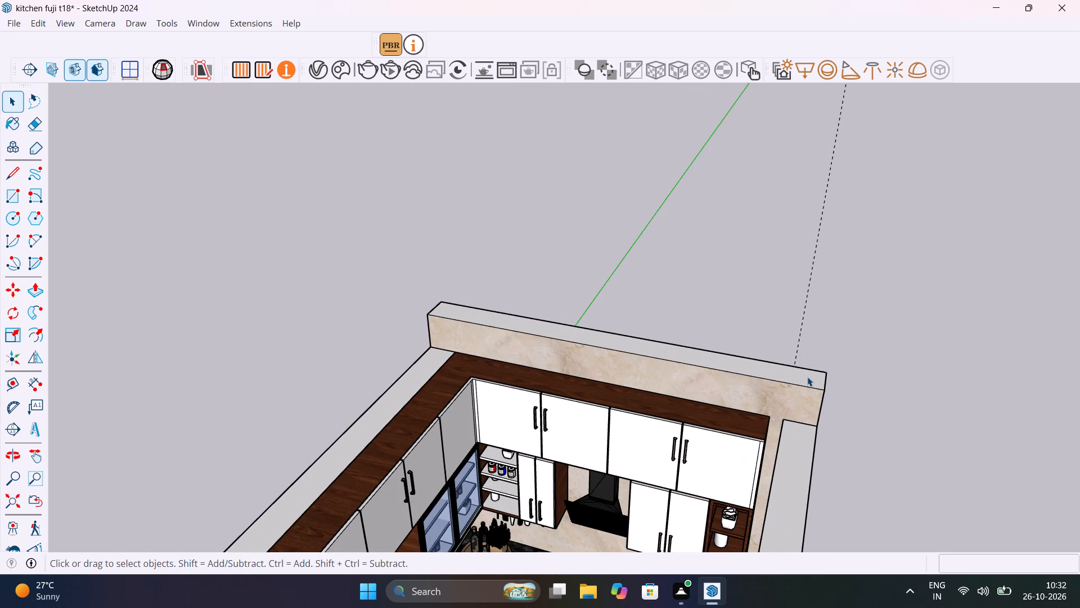
double_click(807, 377)
left_click(807, 377)
left_click(807, 377)
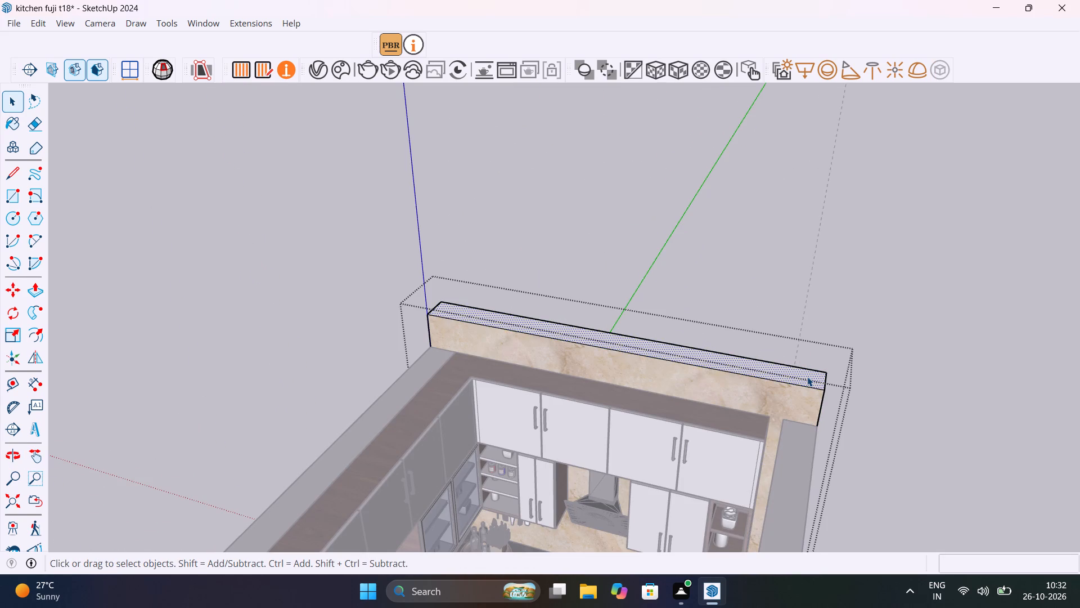
key("p")
left_click(807, 377)
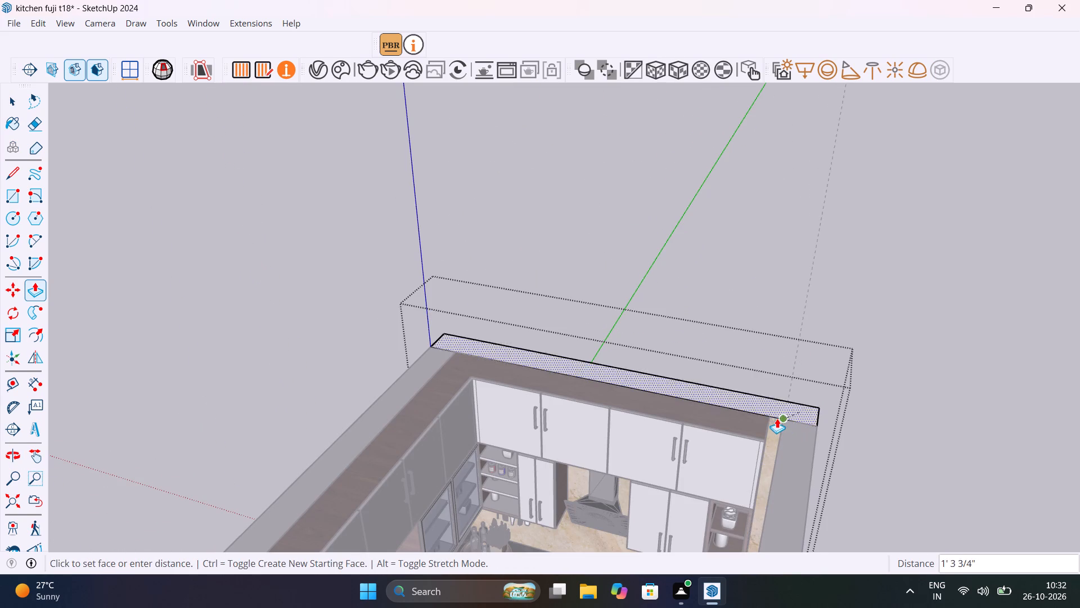
left_click(761, 423)
key("space")
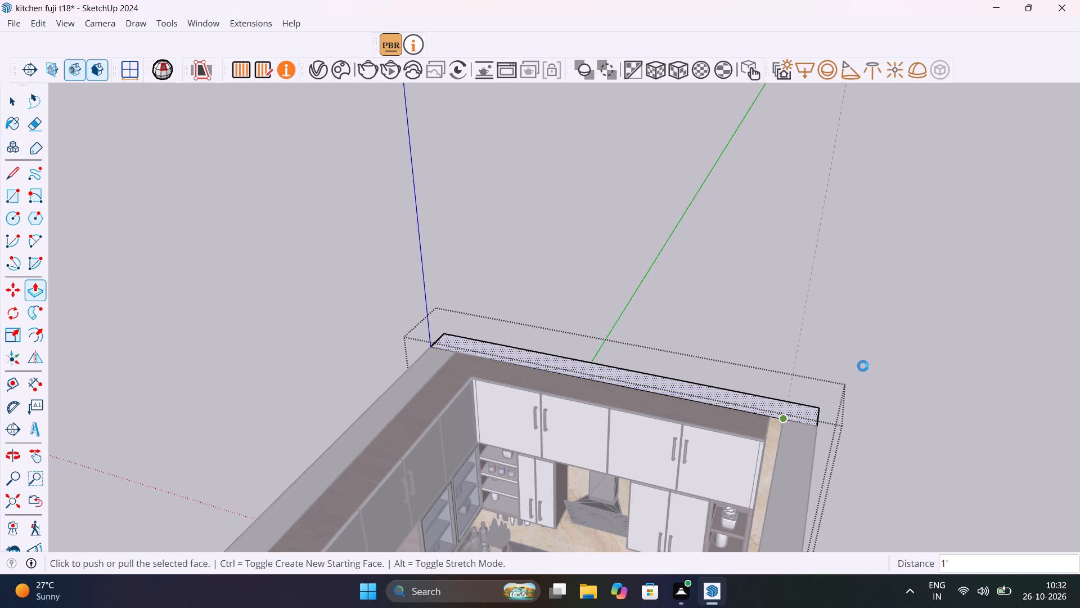
left_click(863, 365)
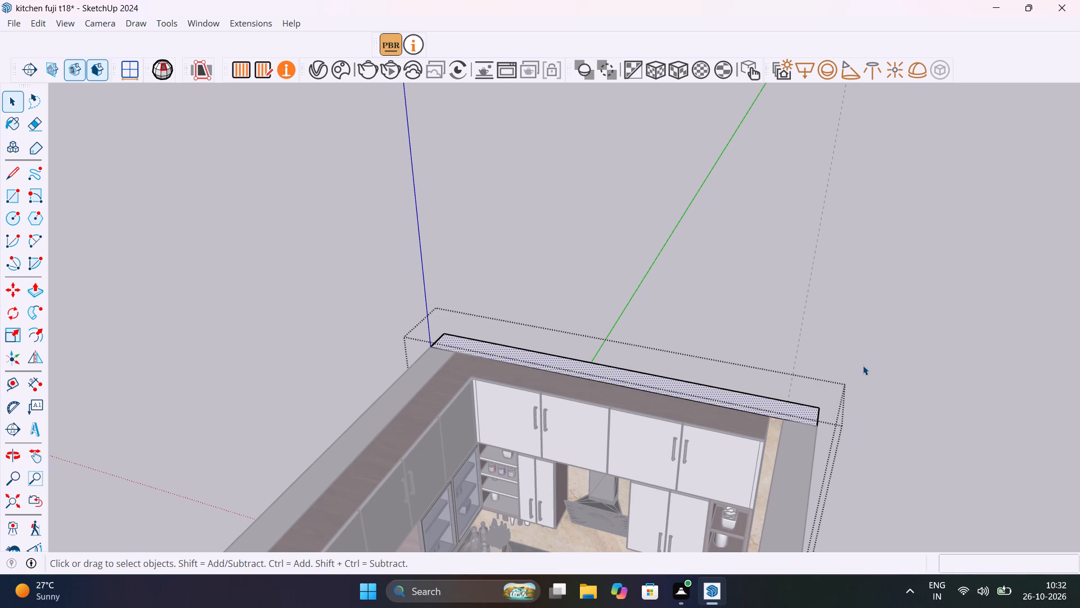
Copy the floor slab straight up 9' 6" from its bottom front corner onto the lowered walls as a ceiling.
scroll(836, 353, "down", 5)
middle_click_drag(843, 356, 918, 218, "shift")
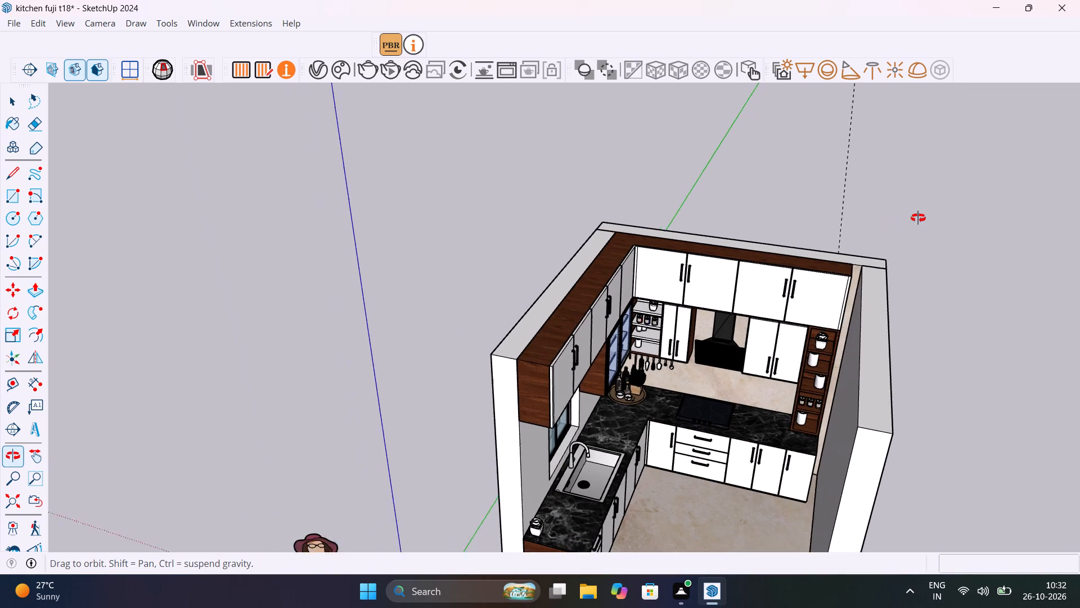
middle_click_drag(918, 218, 930, 215, "shift")
middle_click_drag(820, 342, 880, 198, "shift")
scroll(877, 218, "up", 1)
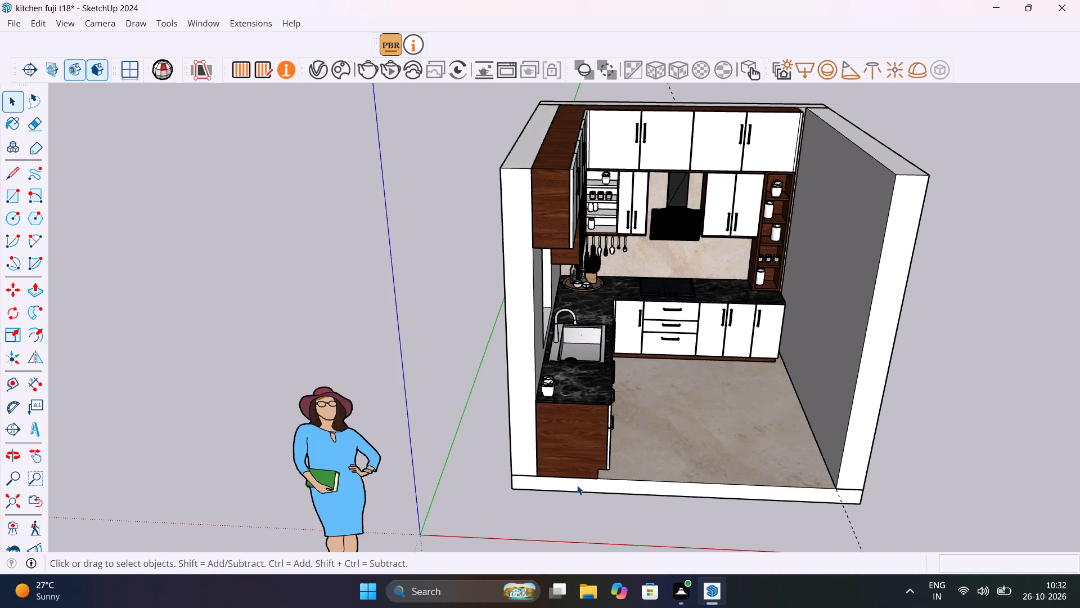
scroll(556, 485, "up", 4)
left_click(556, 485)
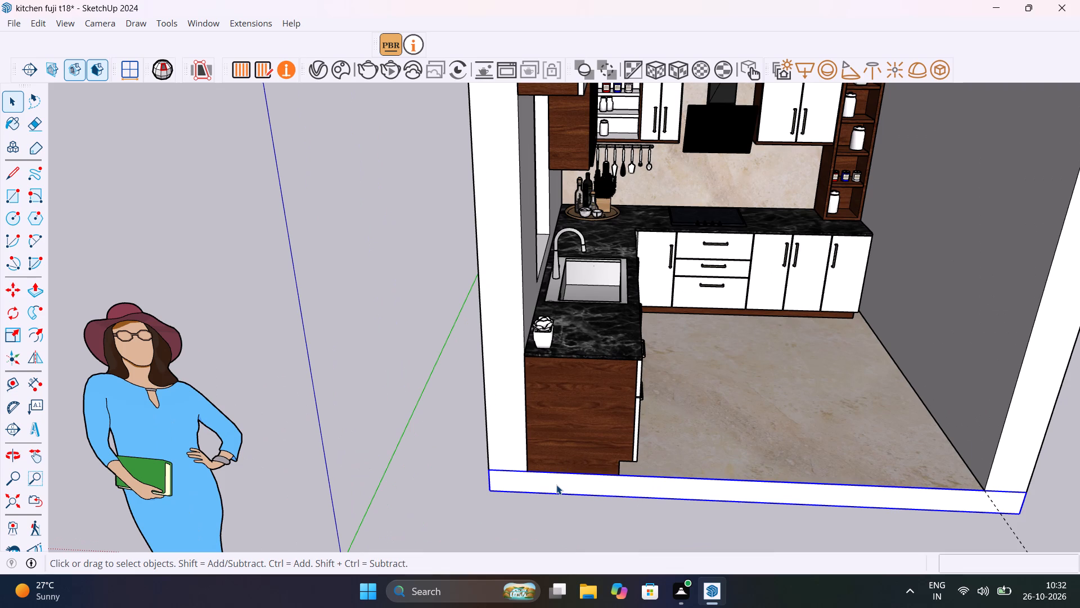
key("m")
left_click(490, 493)
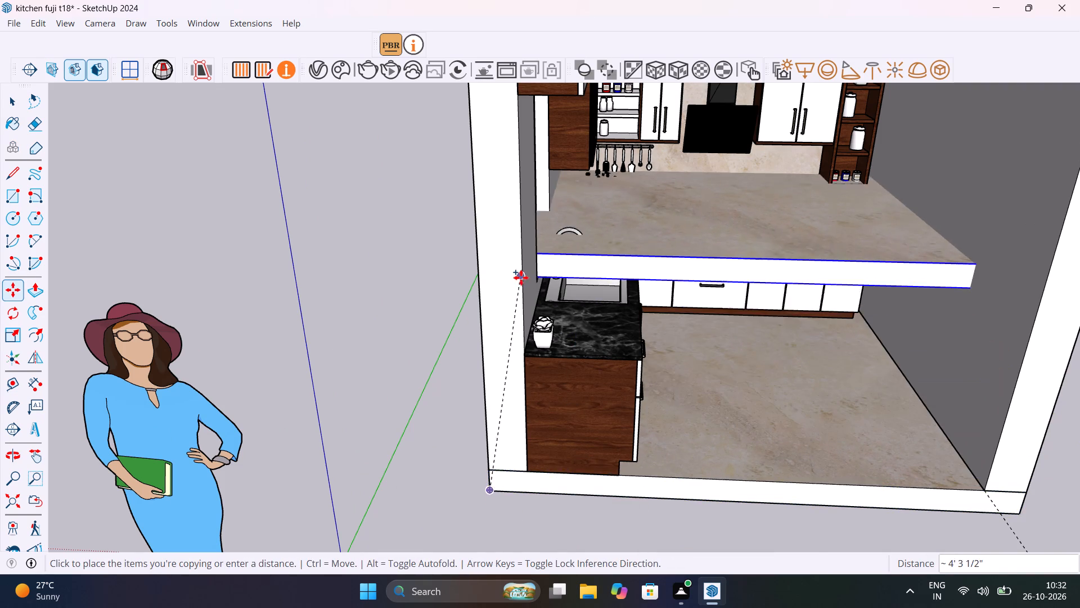
scroll(521, 277, "down", 14)
scroll(514, 208, "up", 10)
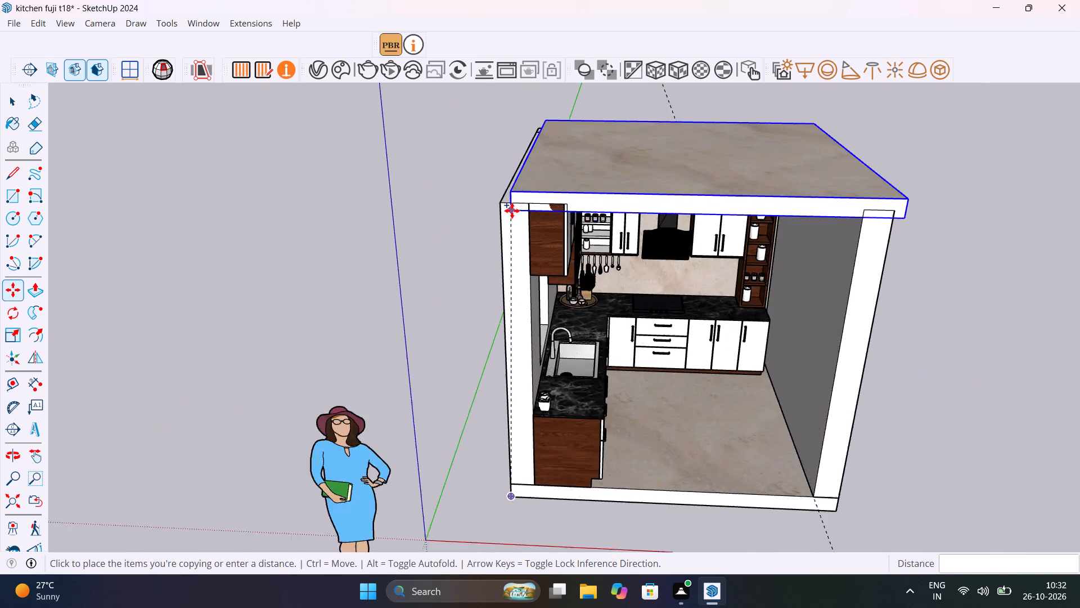
scroll(512, 211, "up", 12)
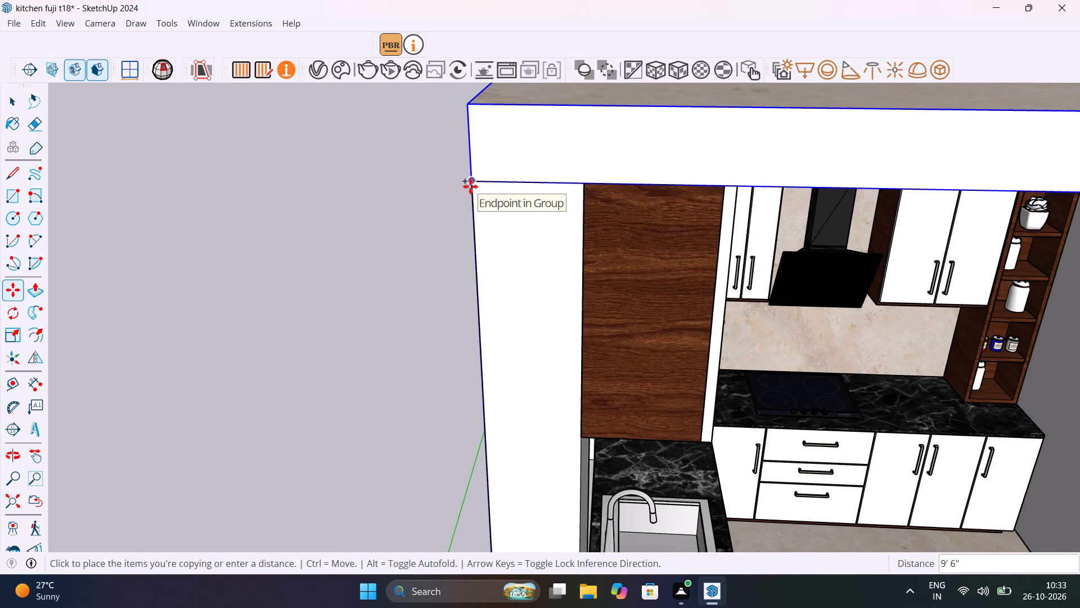
left_click(470, 186)
scroll(587, 238, "down", 12)
middle_click_drag(644, 274, 549, 138)
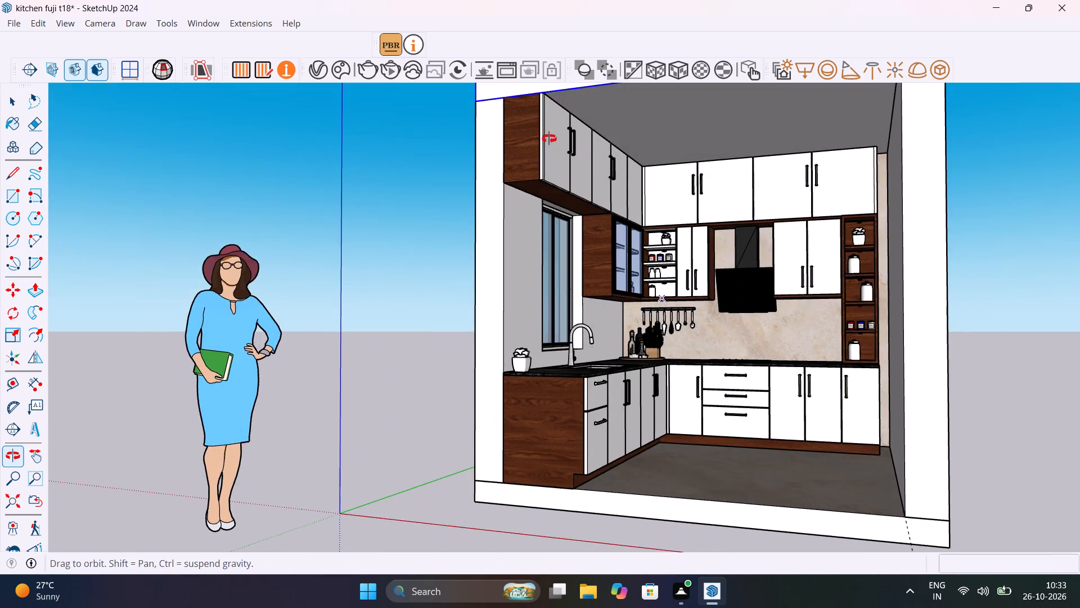
middle_click_drag(549, 138, 589, 386)
scroll(570, 348, "down", 7)
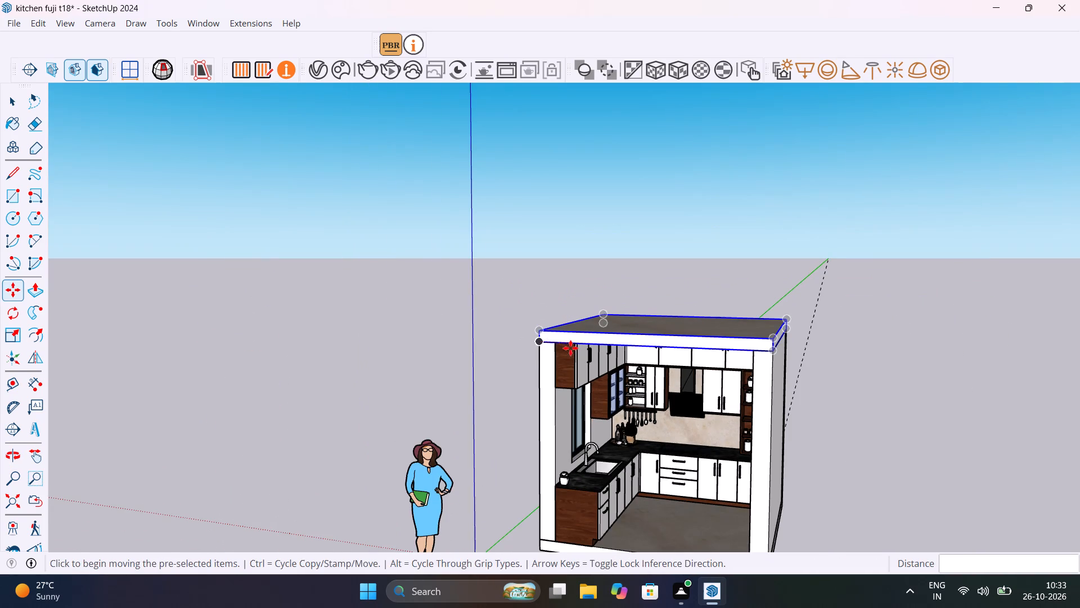
key("space")
left_click(517, 355)
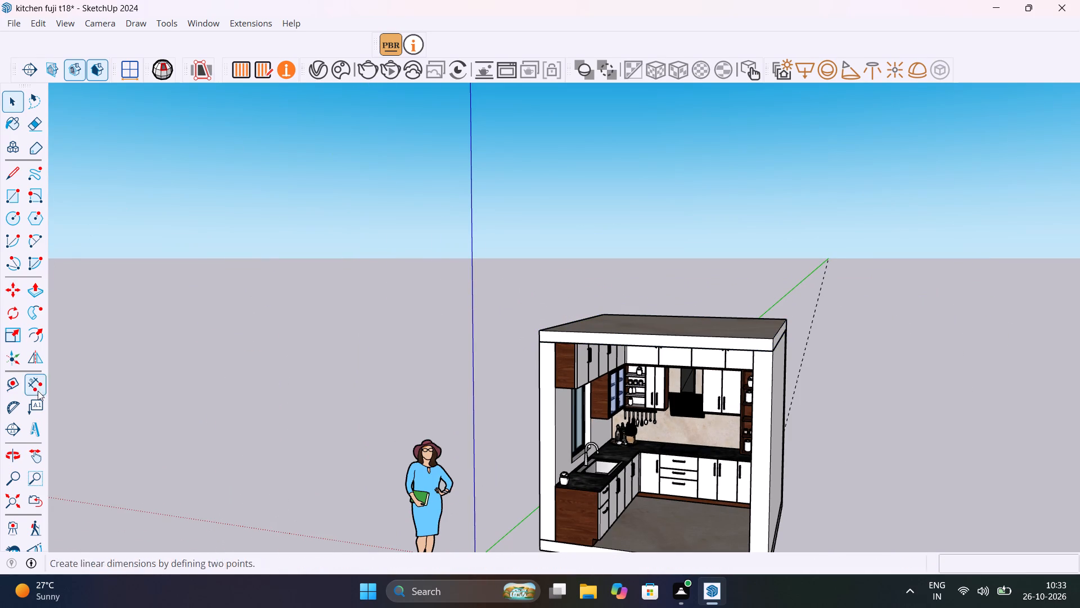
Check the ceiling slab's thickness at its front corner with the Dimension tool, without placing a dimension.
left_click(38, 390)
scroll(475, 312, "up", 6)
scroll(579, 329, "up", 10)
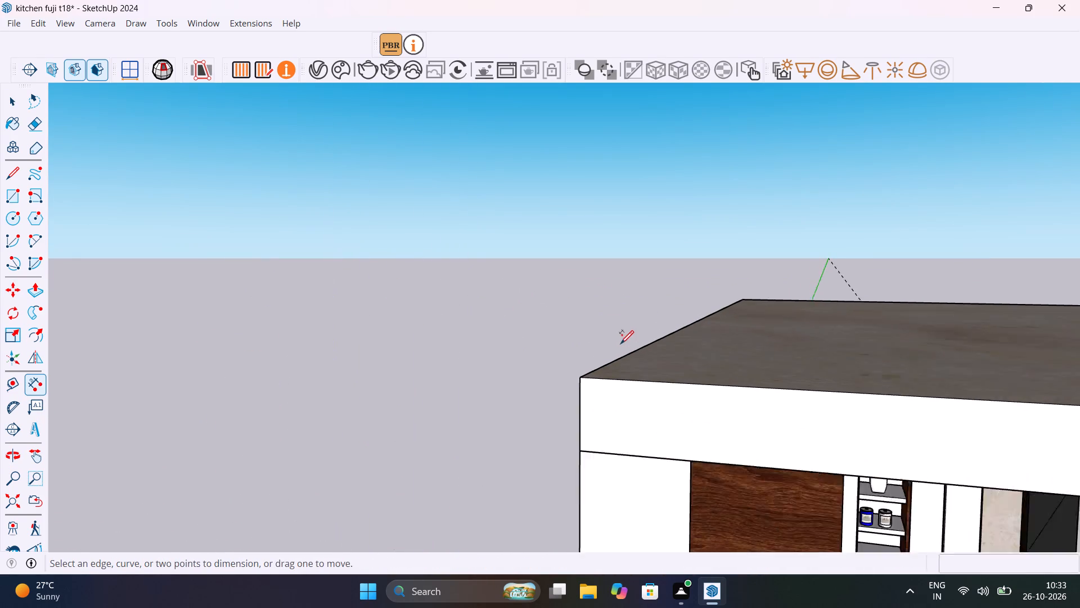
scroll(620, 343, "up", 2)
middle_click_drag(591, 403, 608, 260, "shift")
scroll(608, 260, "up", 1)
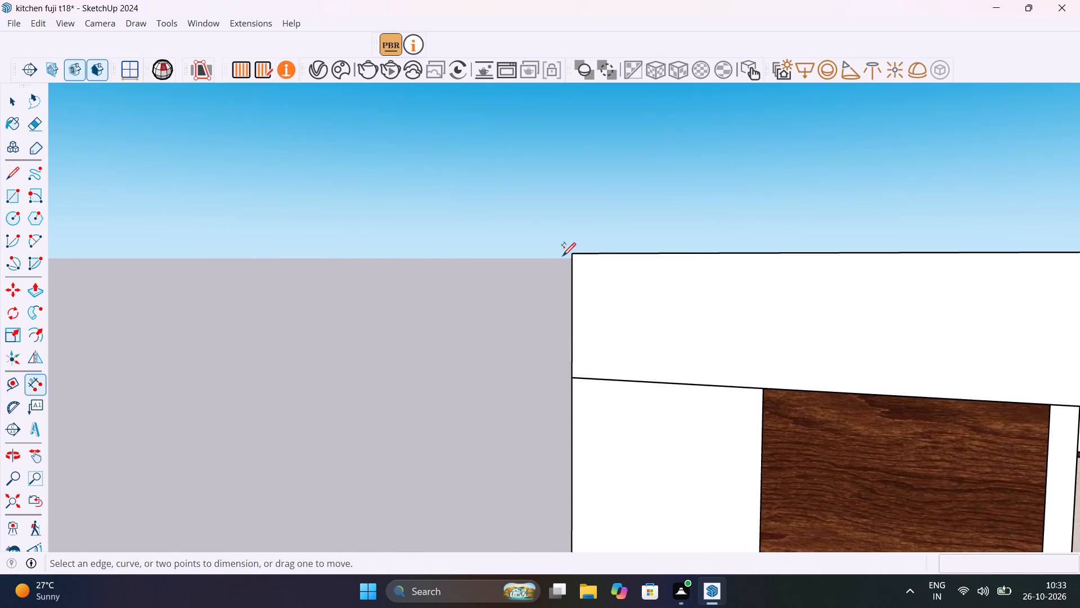
left_click(571, 254)
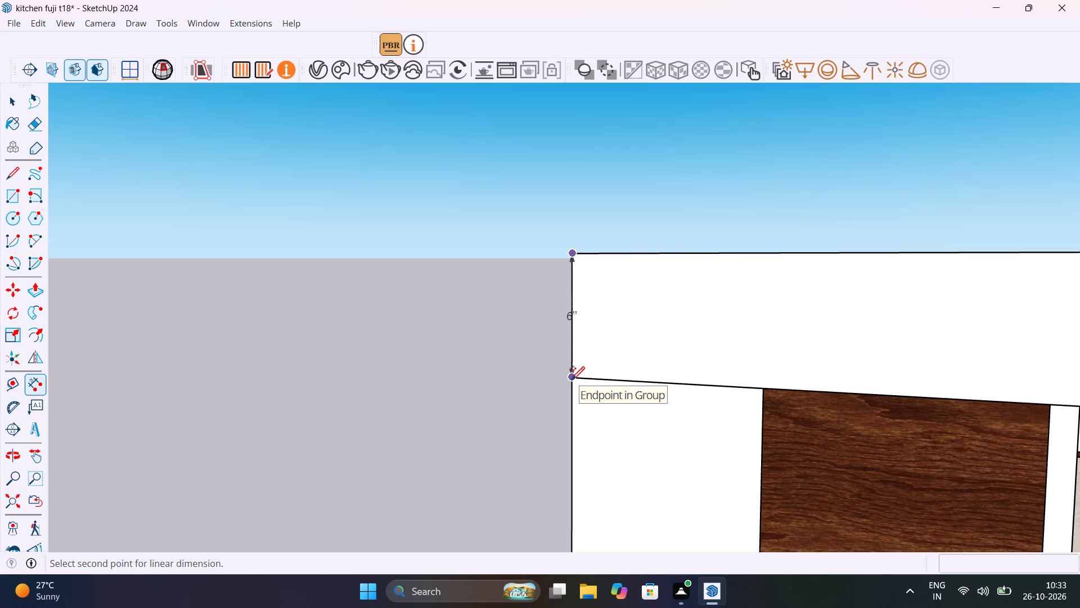
key("Escape")
scroll(645, 316, "down", 11)
key("space")
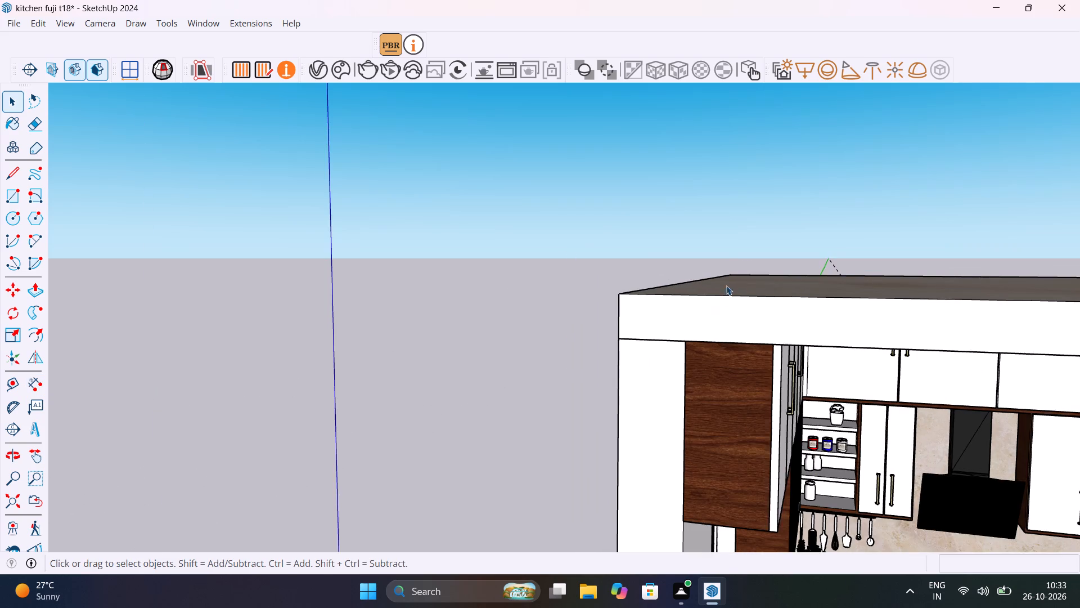
Inside the ceiling slab group, delete the marble-textured top face and redraw it as a plain rectangle between opposite top corners.
scroll(727, 284, "down", 1)
middle_click_drag(727, 284, 588, 261)
left_click(689, 305)
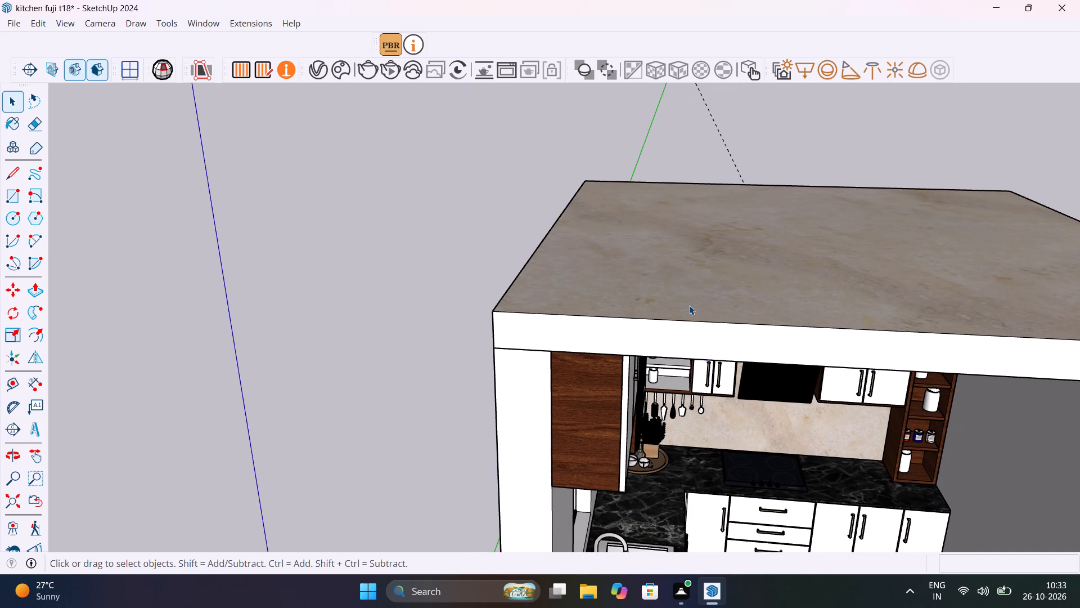
double_click(689, 304)
left_click(697, 296)
middle_click_drag(796, 284, 795, 292)
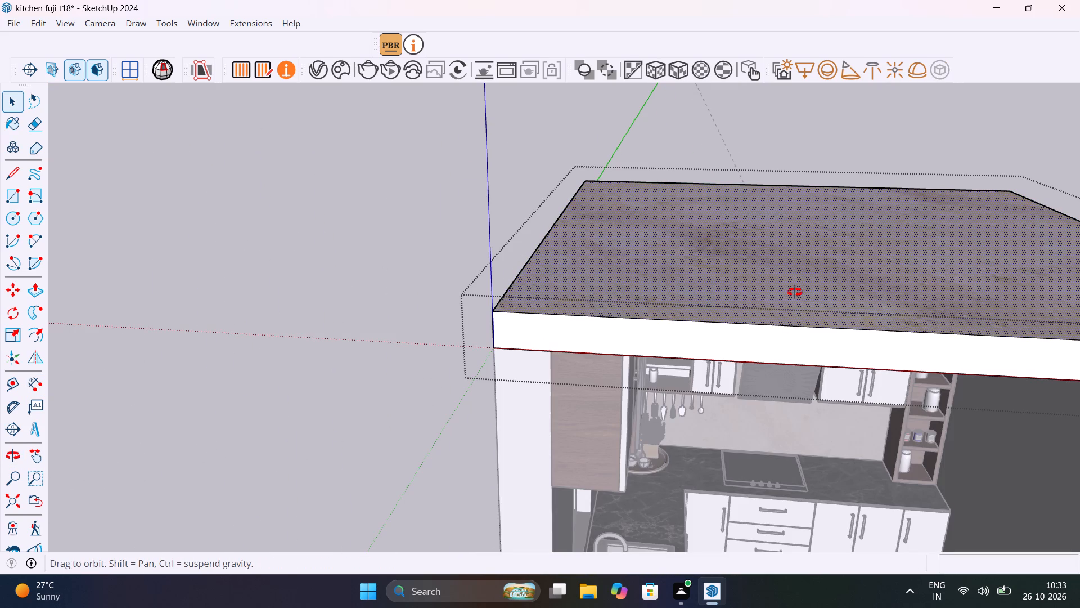
middle_click_drag(795, 292, 565, 297)
key("Delete")
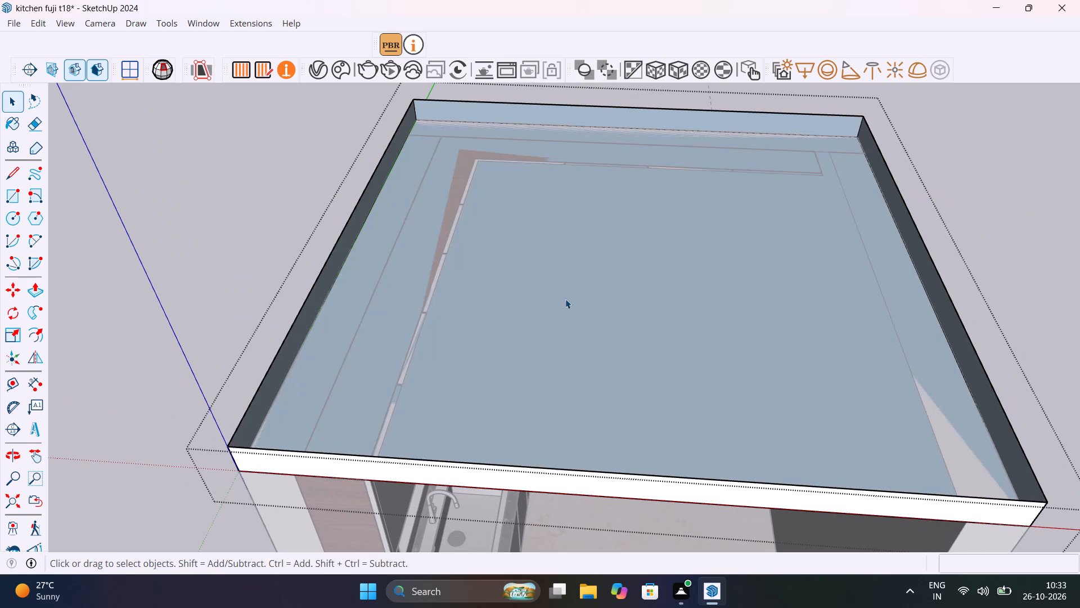
key("r")
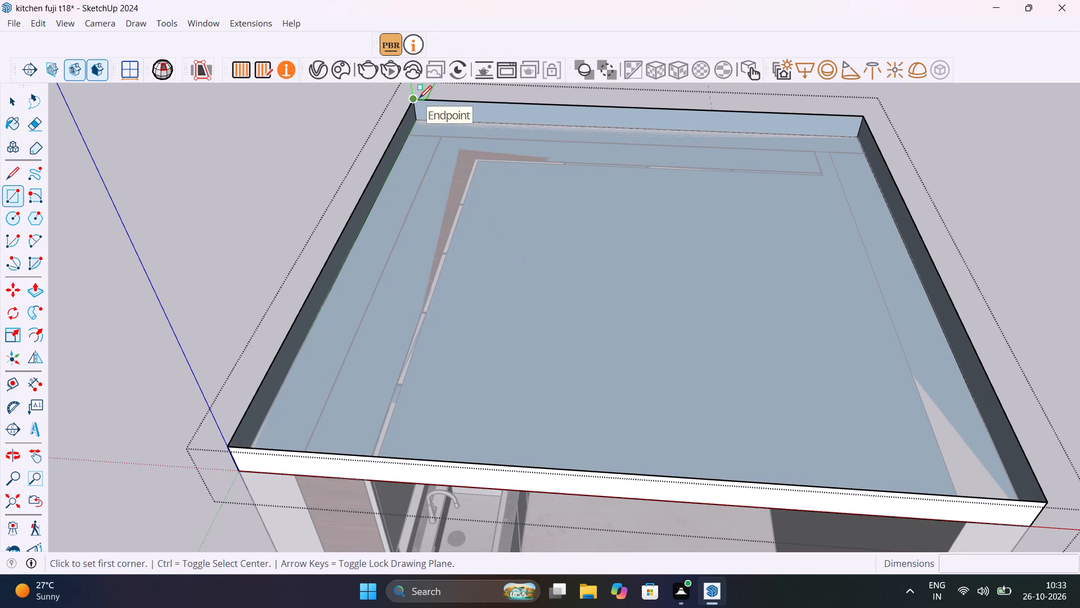
left_click(419, 97)
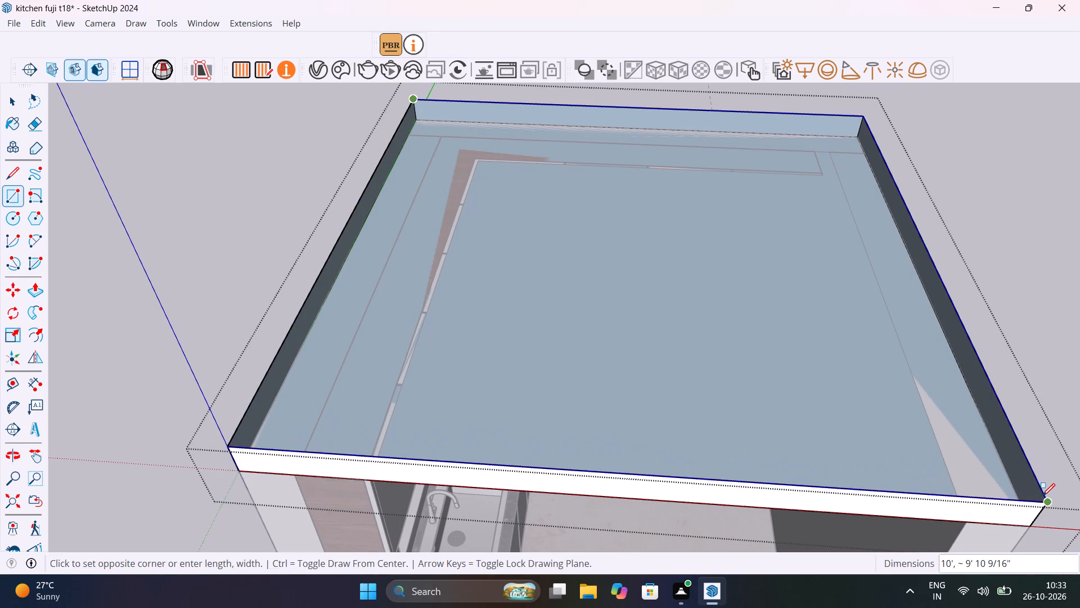
left_click(1042, 496)
key("space")
Push the ceiling slab's new top face down 2" and leave the group.
left_click(623, 382)
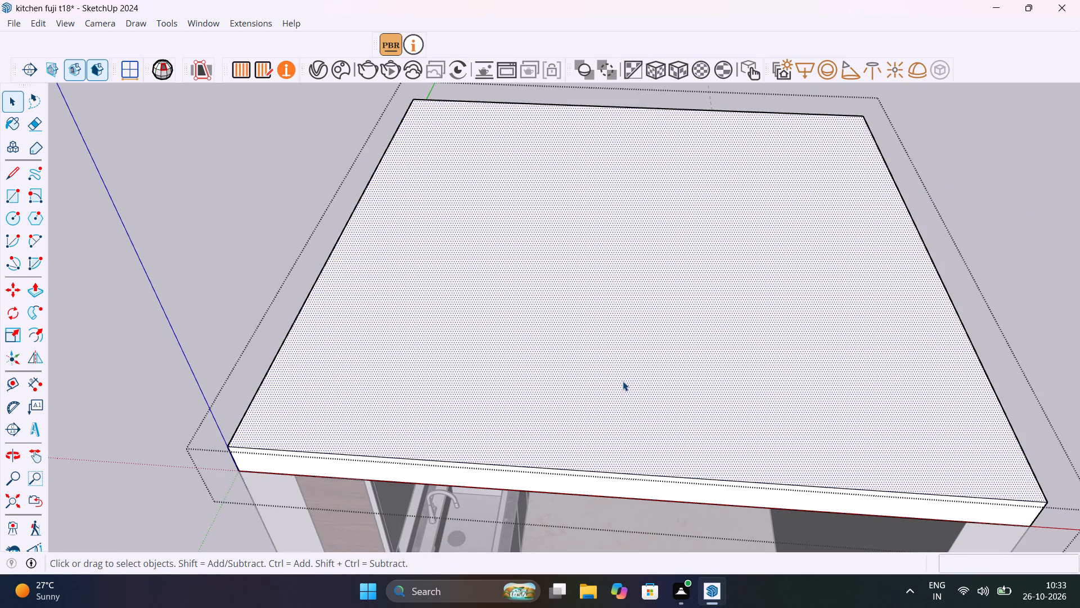
key("p")
left_click(623, 381)
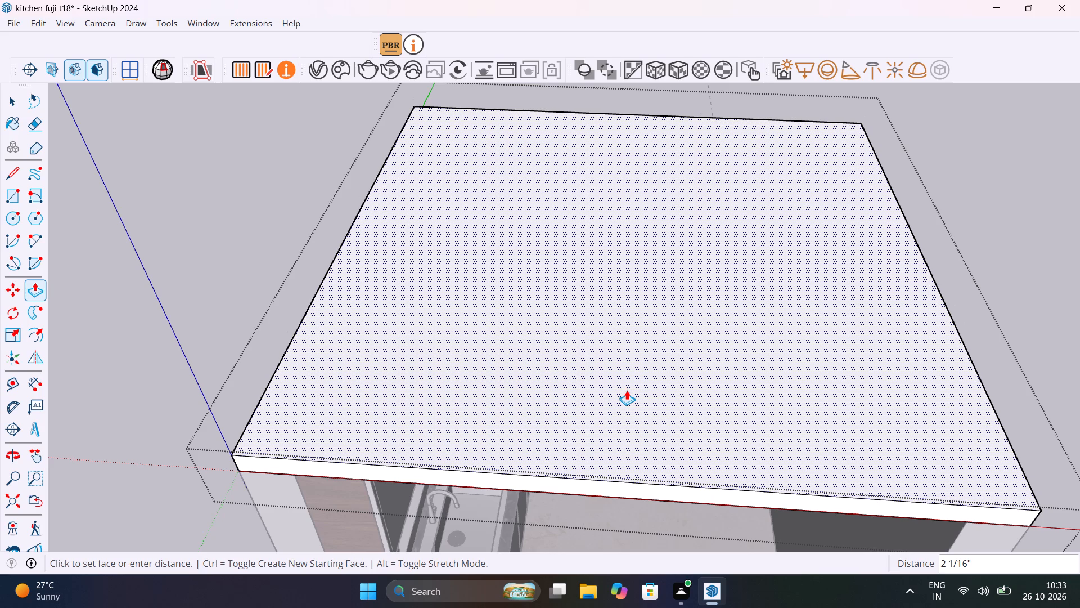
key("2")
key("shift+quotedbl")
key("Return")
key("space")
scroll(627, 390, "down", 4)
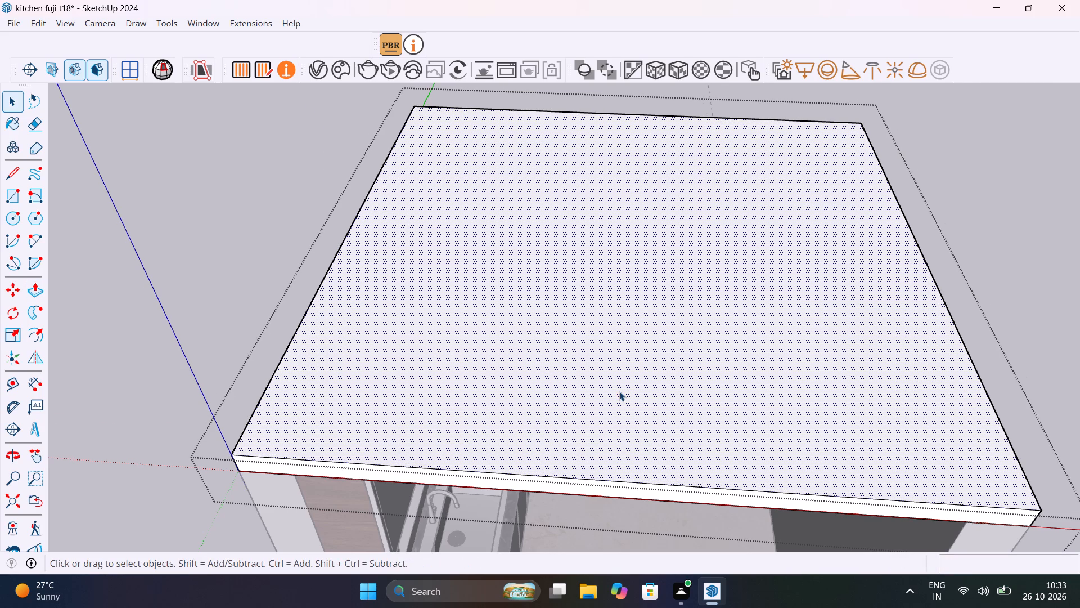
scroll(619, 391, "down", 6)
left_click(299, 385)
Copy the ceiling slab straight up 4" from its bottom front corner onto its own top corner.
scroll(610, 409, "down", 1)
middle_click_drag(610, 407, 612, 375)
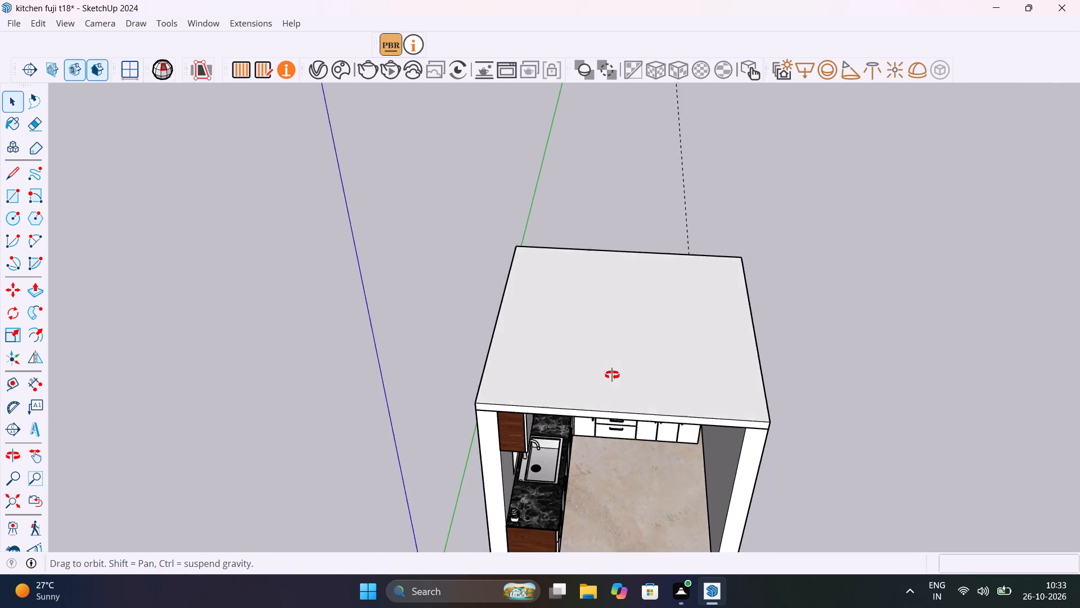
middle_click_drag(612, 375, 664, 304)
scroll(547, 333, "up", 13)
middle_click_drag(596, 374, 694, 316)
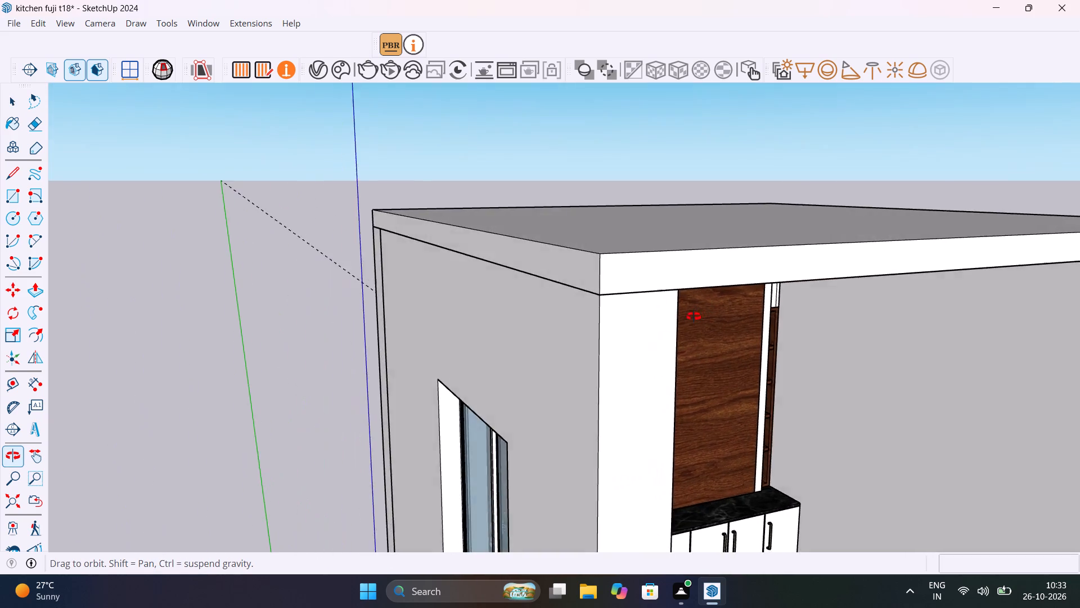
middle_click_drag(694, 316, 620, 370)
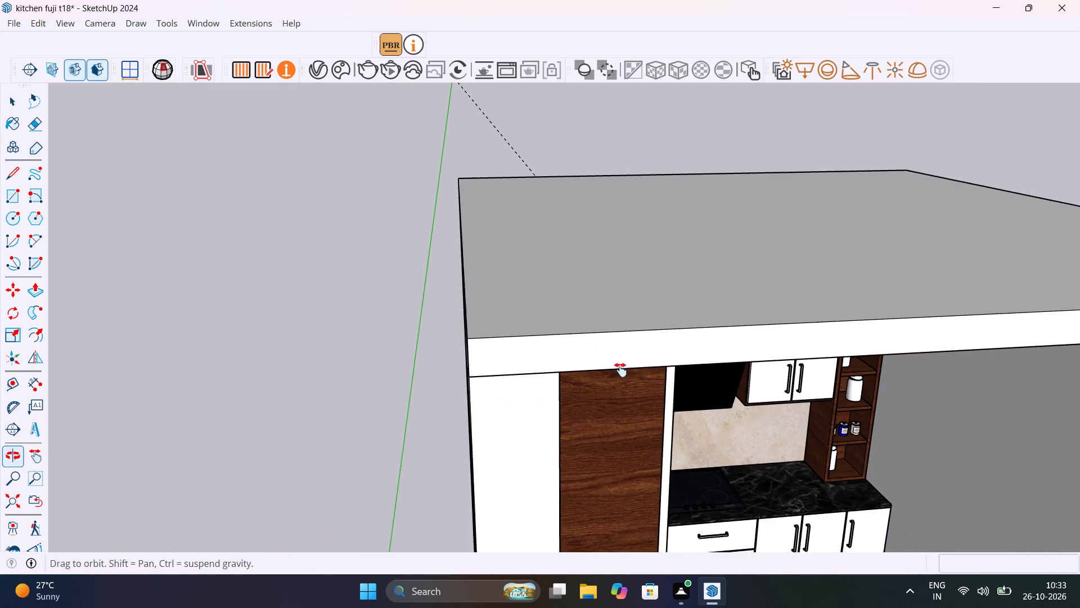
middle_click_drag(620, 370, 644, 357)
left_click(536, 347)
key("m")
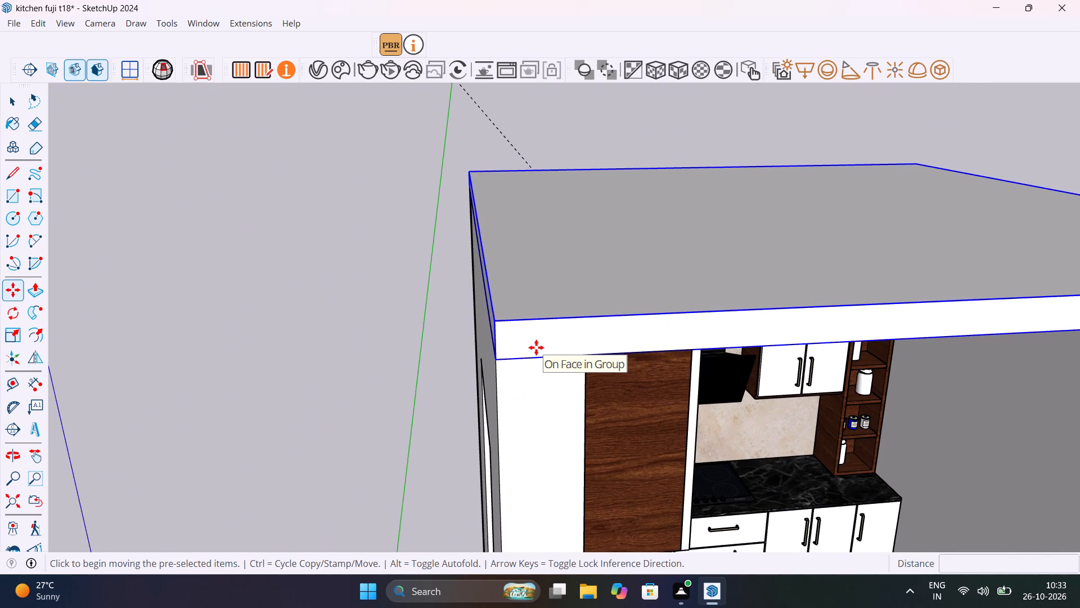
left_click(495, 359)
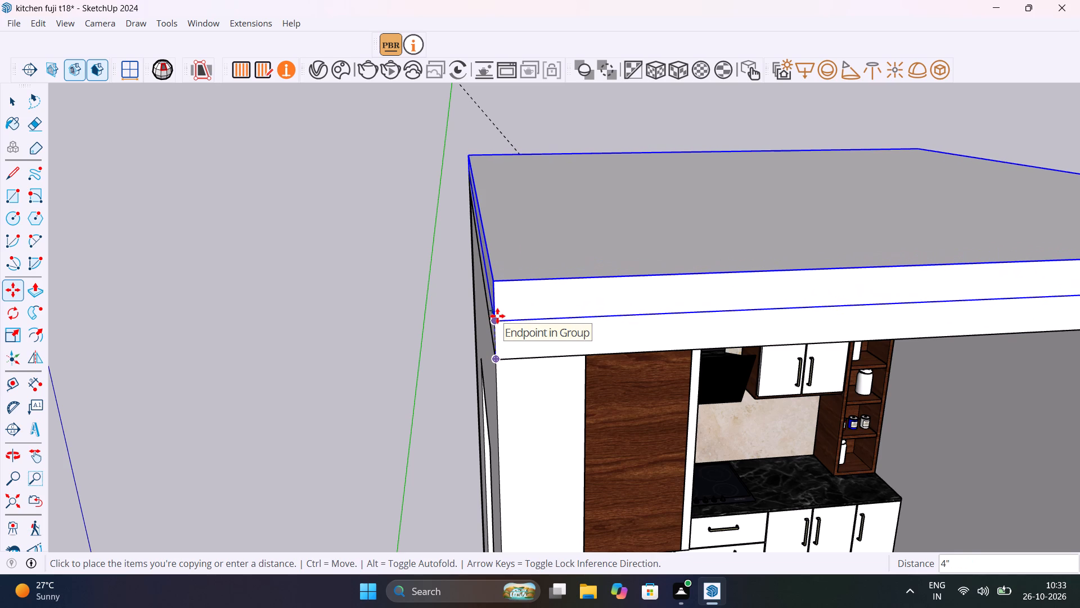
left_click(493, 319)
left_click(493, 319)
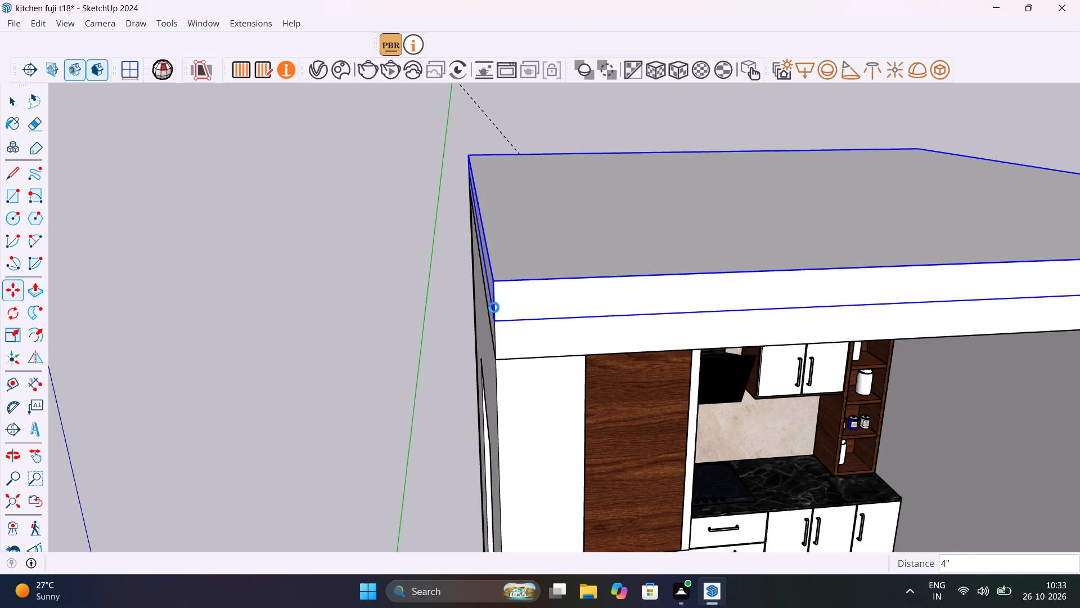
left_click(497, 319)
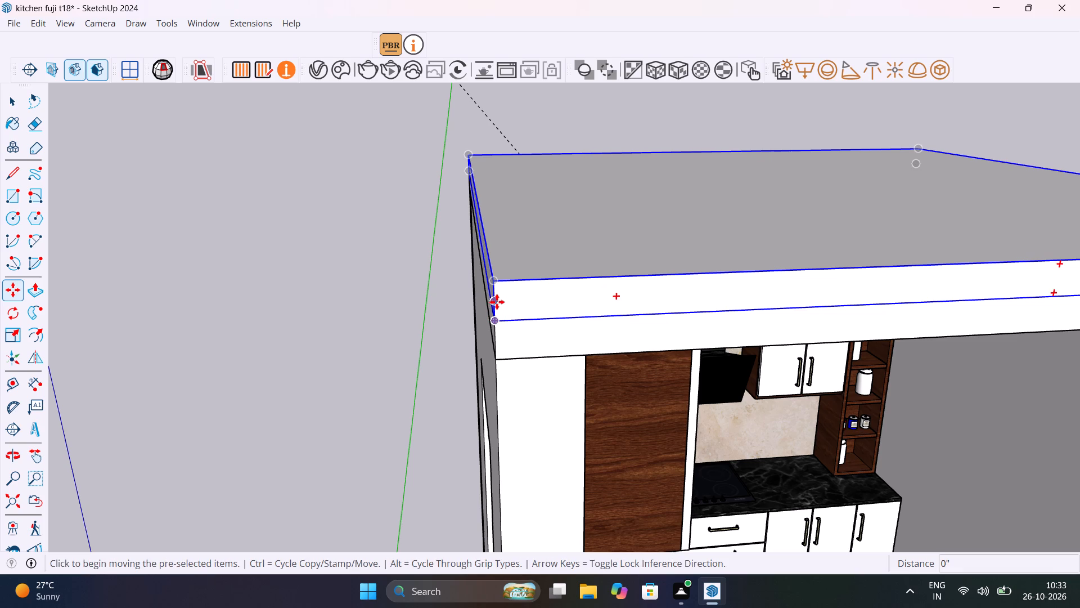
Move the upper slab copy 3" up along the vertical axis and deselect it.
middle_click_drag(498, 320, 647, 284)
scroll(696, 256, "up", 8)
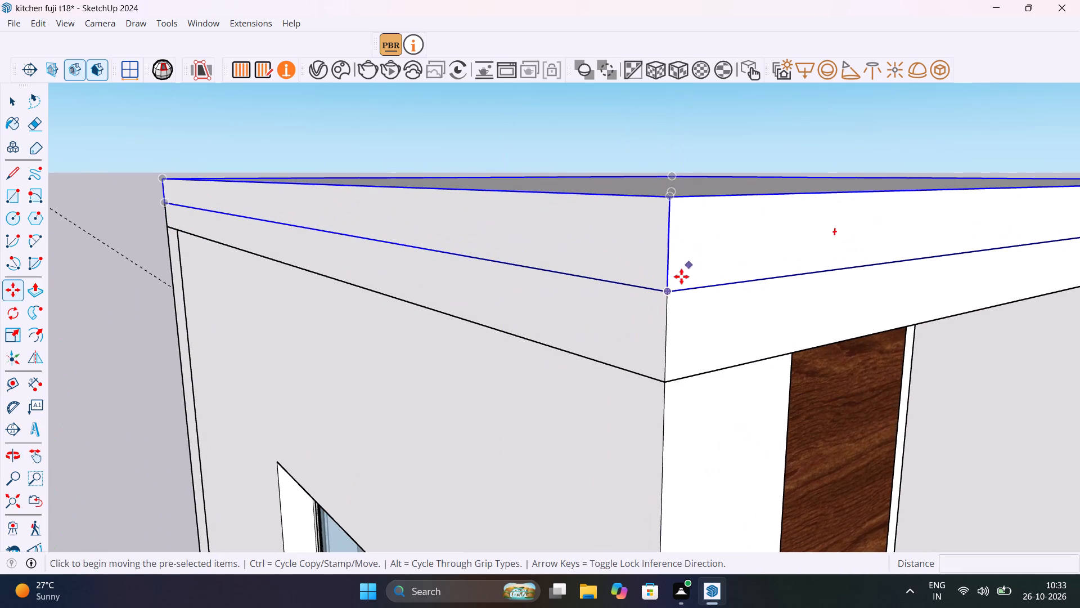
left_click(665, 289)
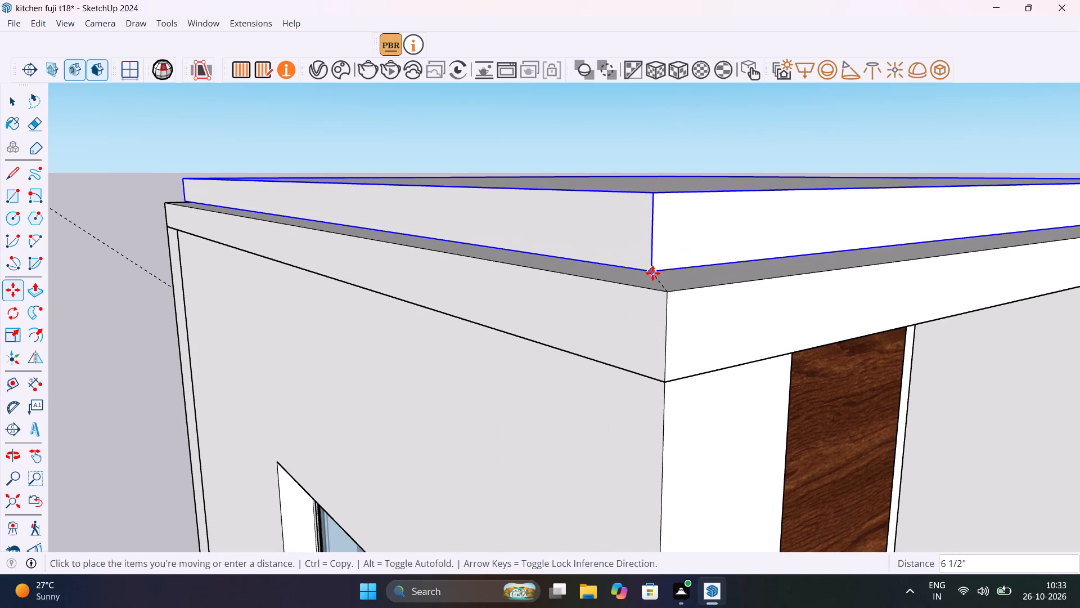
key("Up")
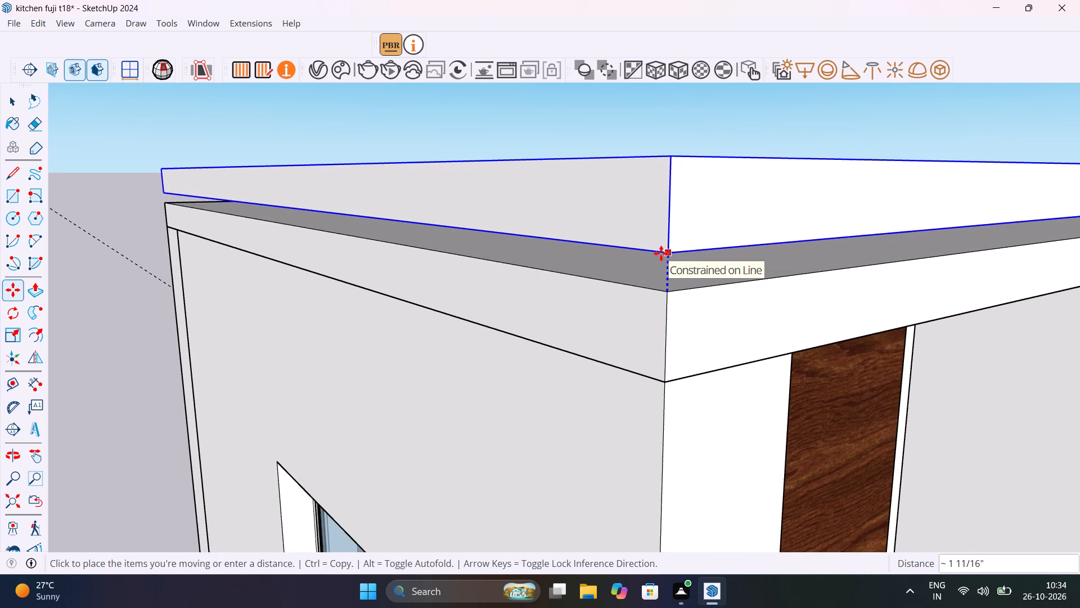
type("3\"")
key("Return")
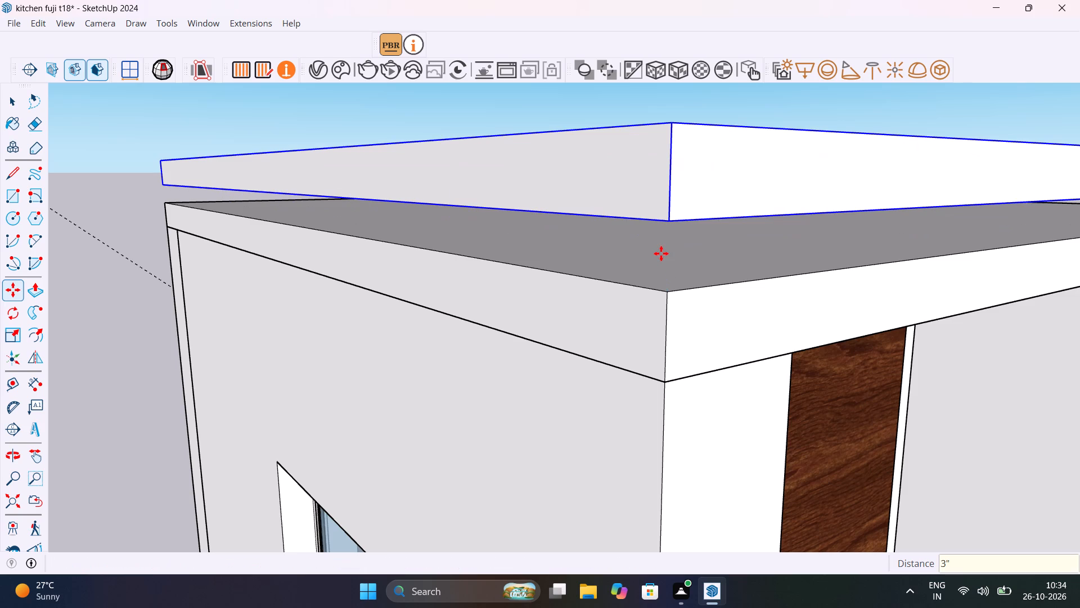
key("space")
scroll(661, 253, "down", 6)
left_click(119, 363)
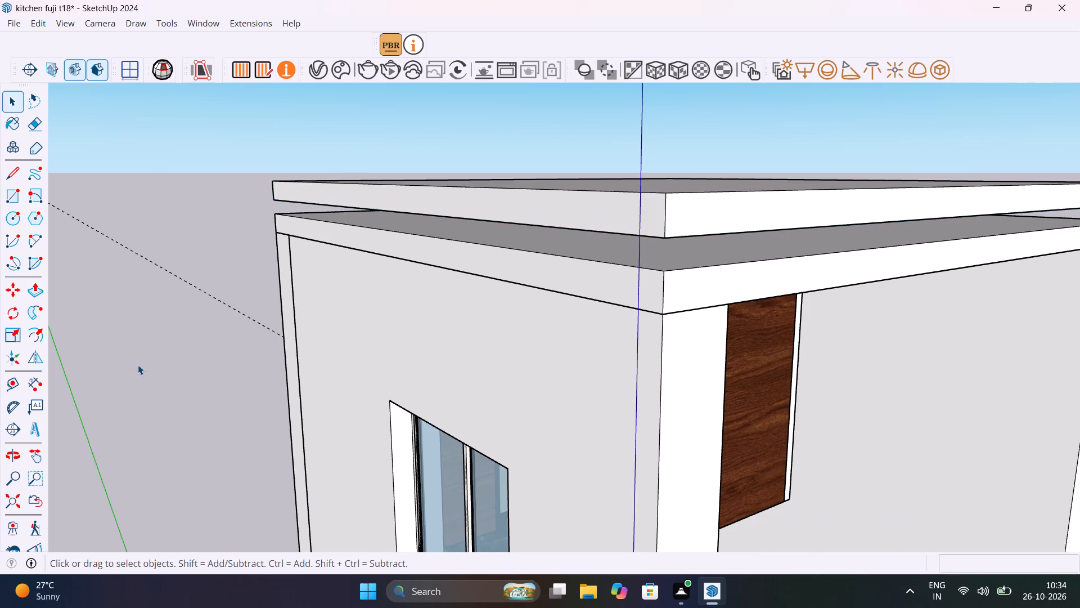
Inside the lower ceiling slab group, draw a 7' 5" by 8' 3" rectangle on the underside, from the back cabinet corner to the opposite front wall corner.
scroll(211, 365, "down", 13)
middle_click_drag(493, 375, 364, 332)
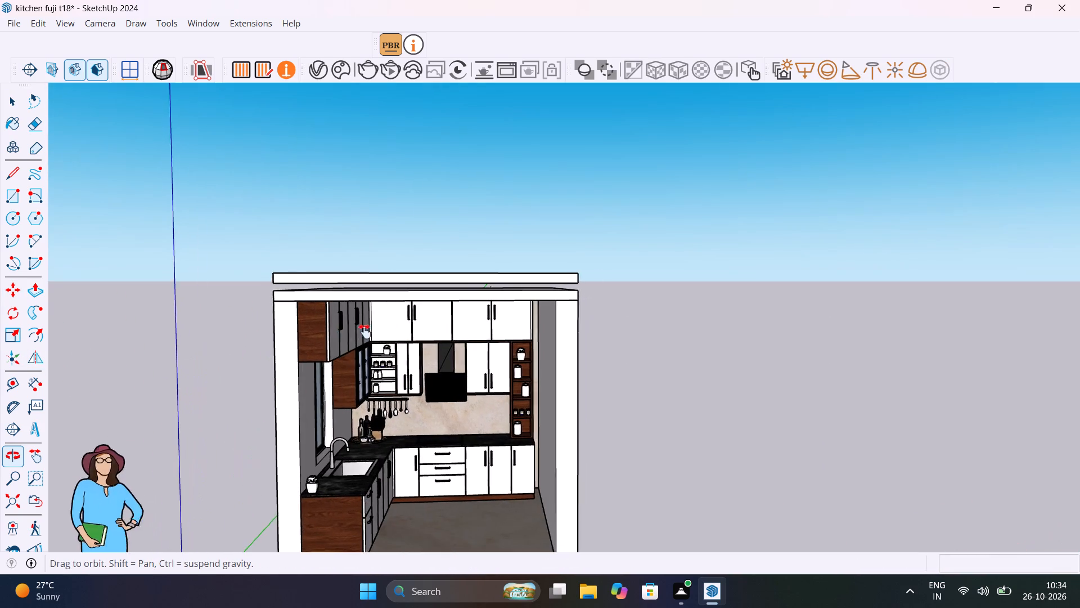
middle_click_drag(364, 332, 483, 260)
scroll(525, 263, "up", 10)
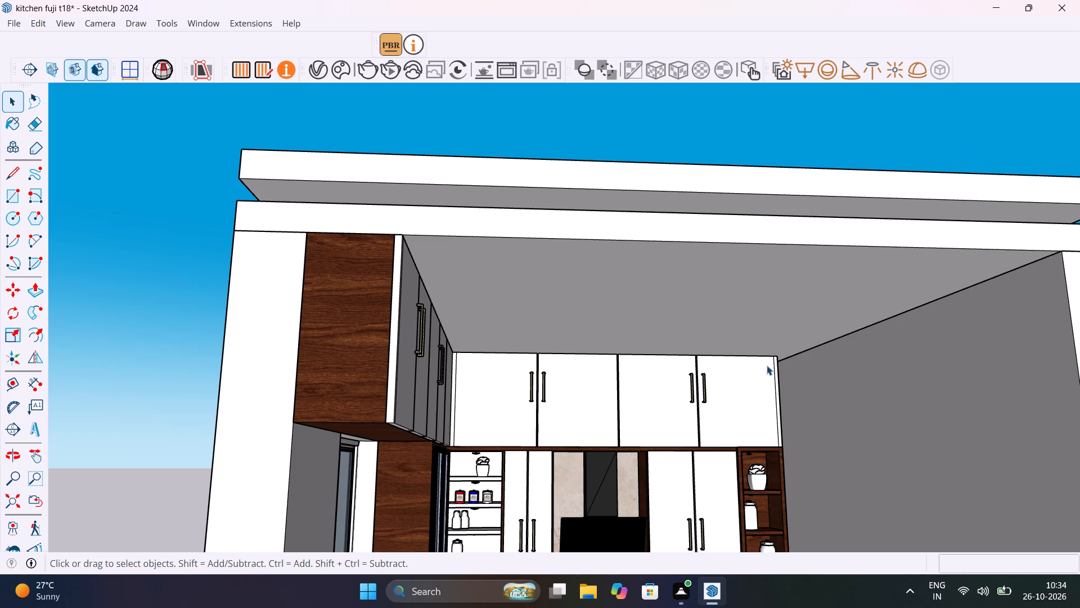
middle_click_drag(767, 363, 681, 342)
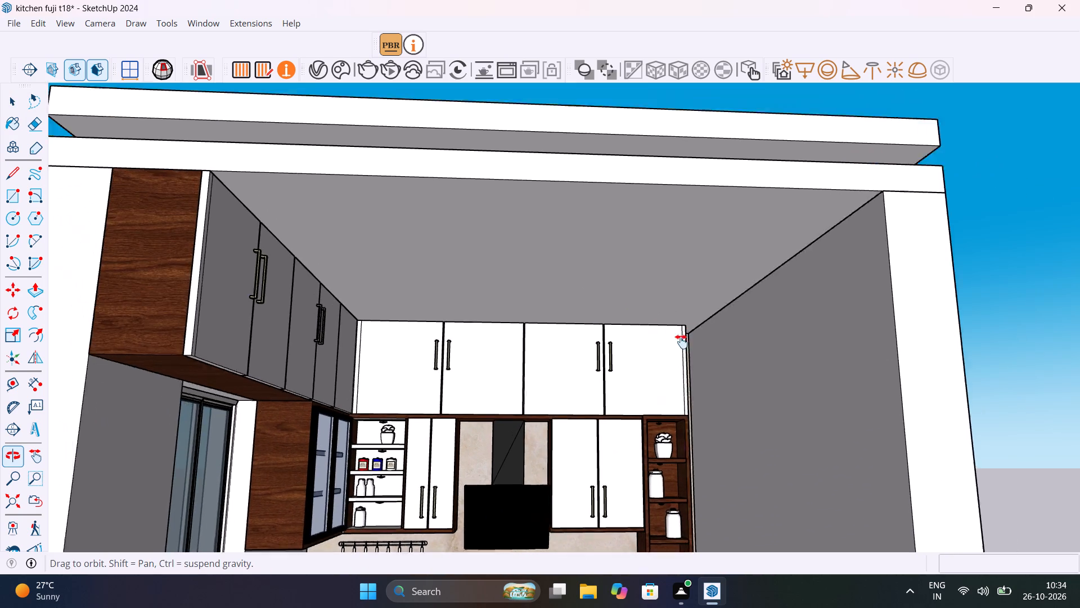
middle_click_drag(681, 342, 696, 334)
double_click(574, 245)
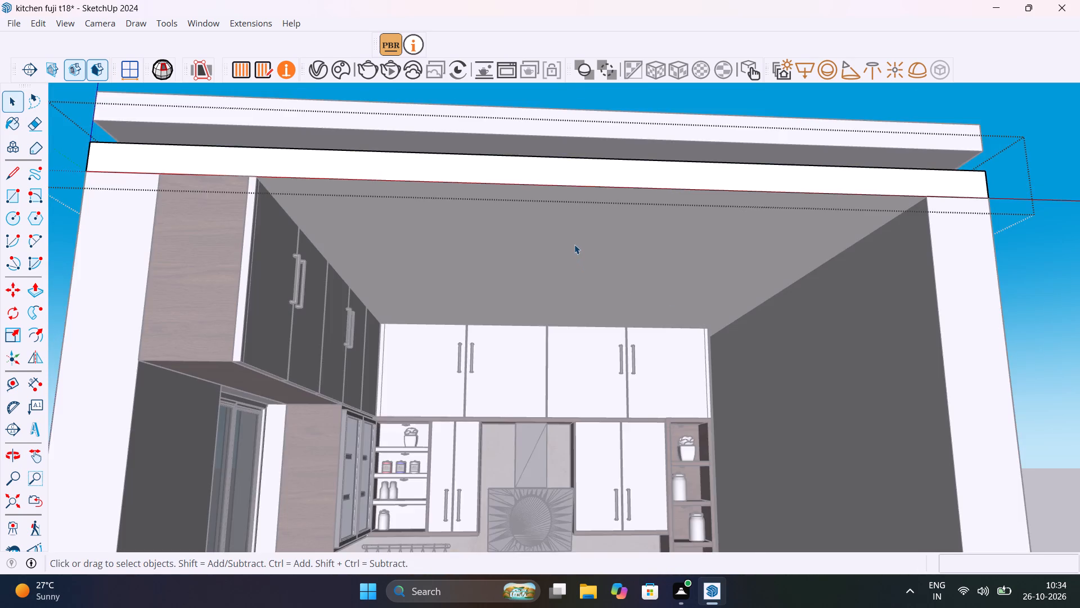
scroll(574, 244, "up", 5)
scroll(574, 245, "down", 4)
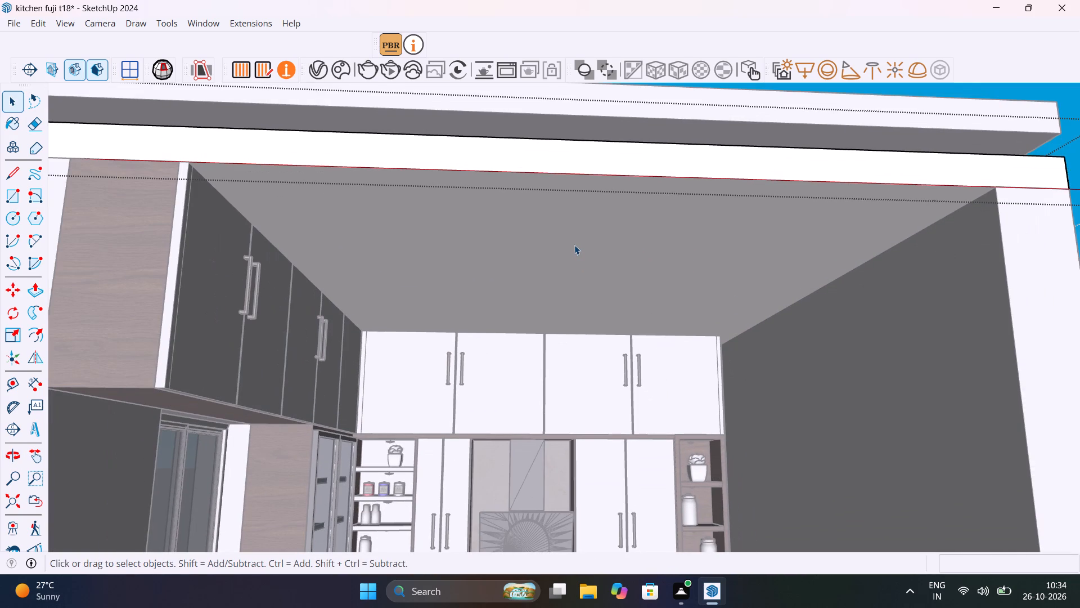
key("r")
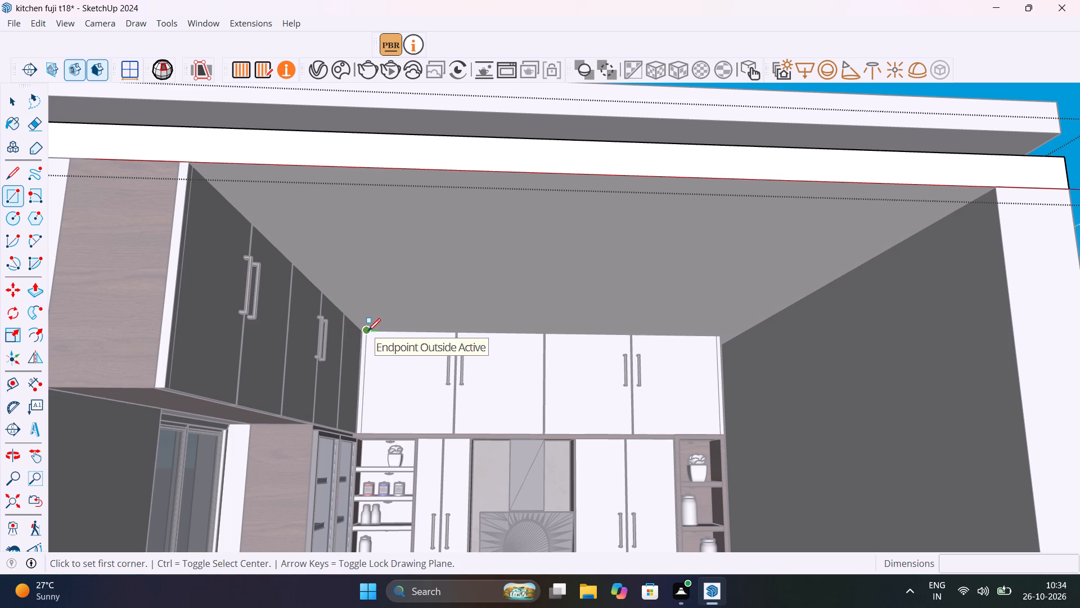
left_click(368, 330)
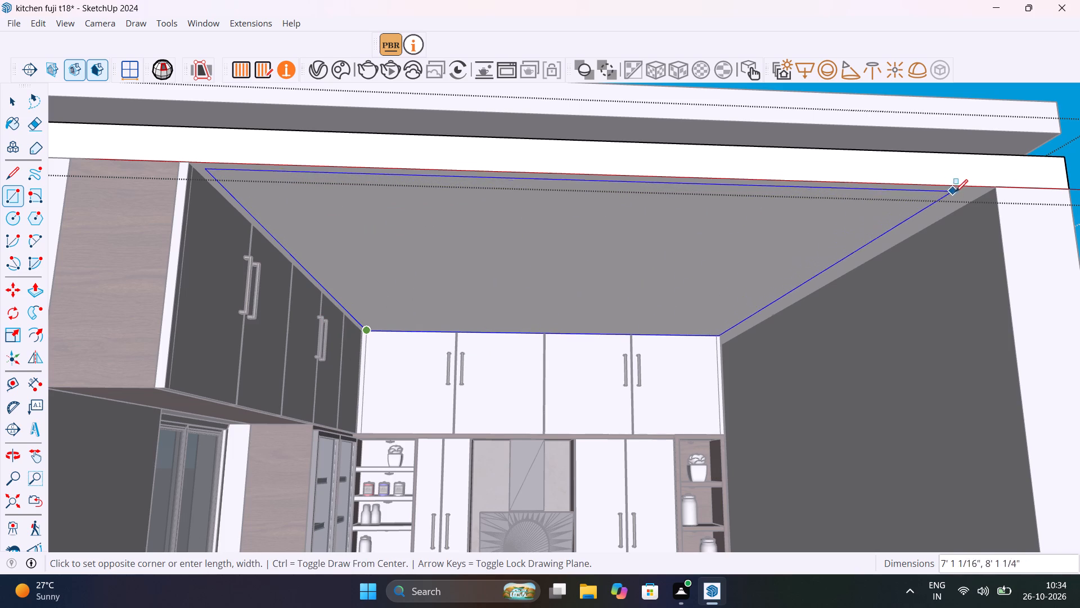
left_click(989, 192)
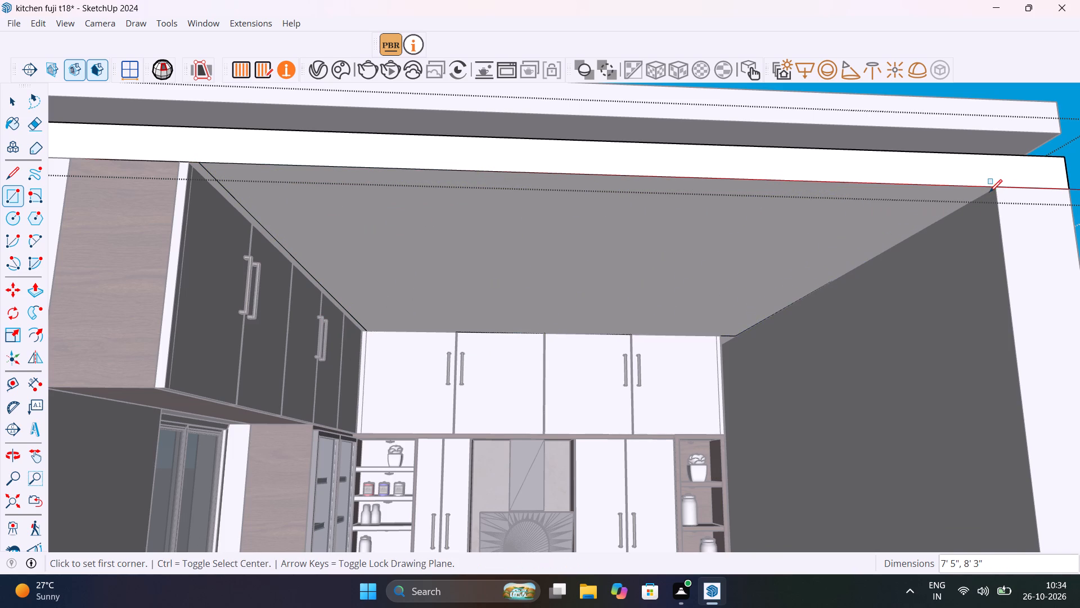
key("space")
Offset the underside rectangle's outline inward by about 1' 9/16".
key("f")
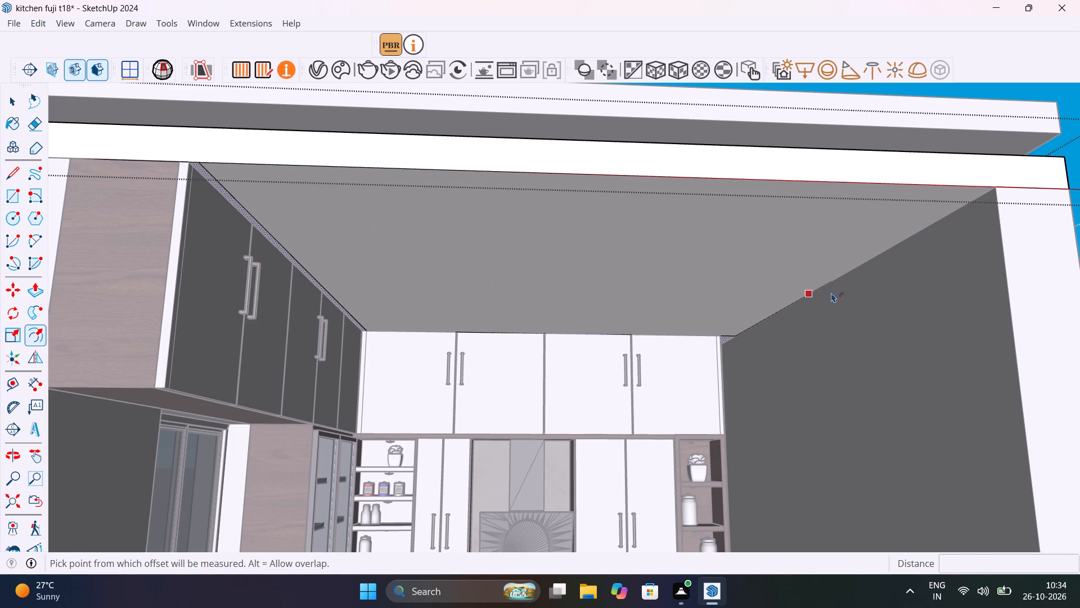
left_click_drag(817, 280, 751, 275)
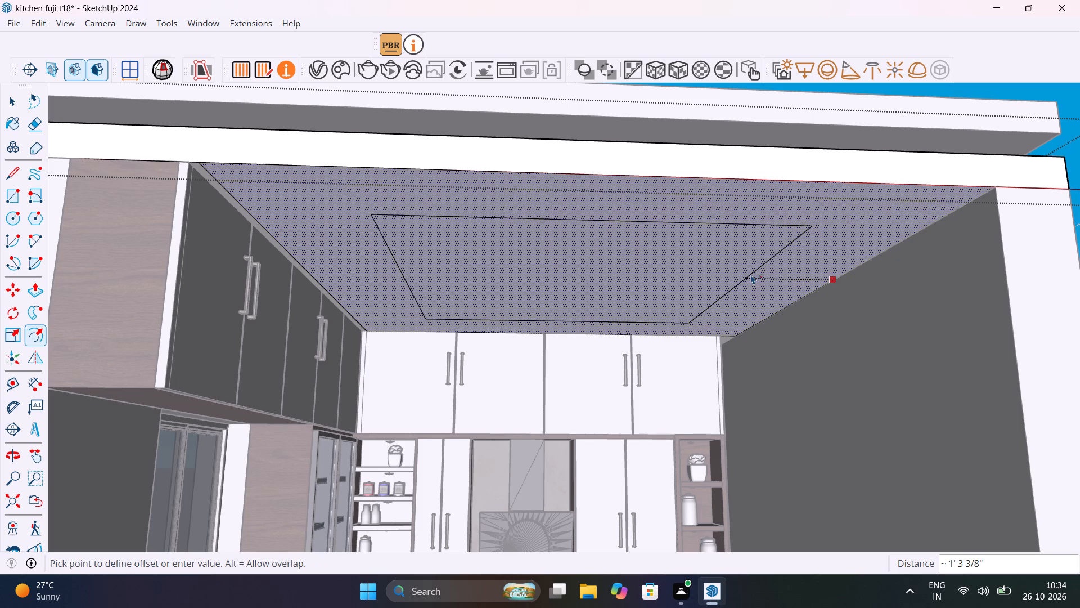
left_click_drag(751, 275, 773, 272)
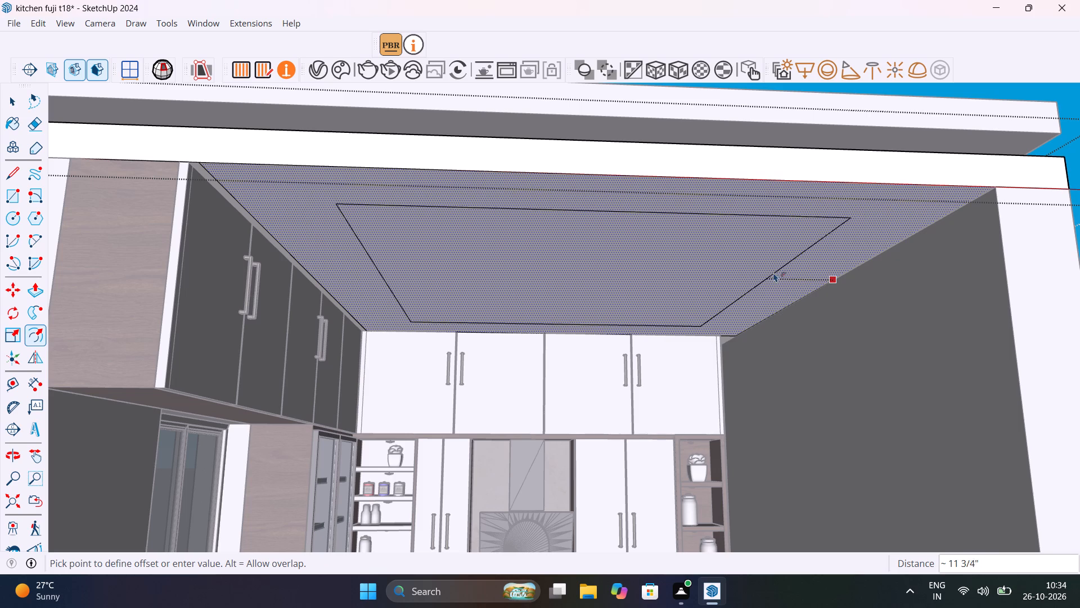
left_click_drag(773, 272, 771, 272)
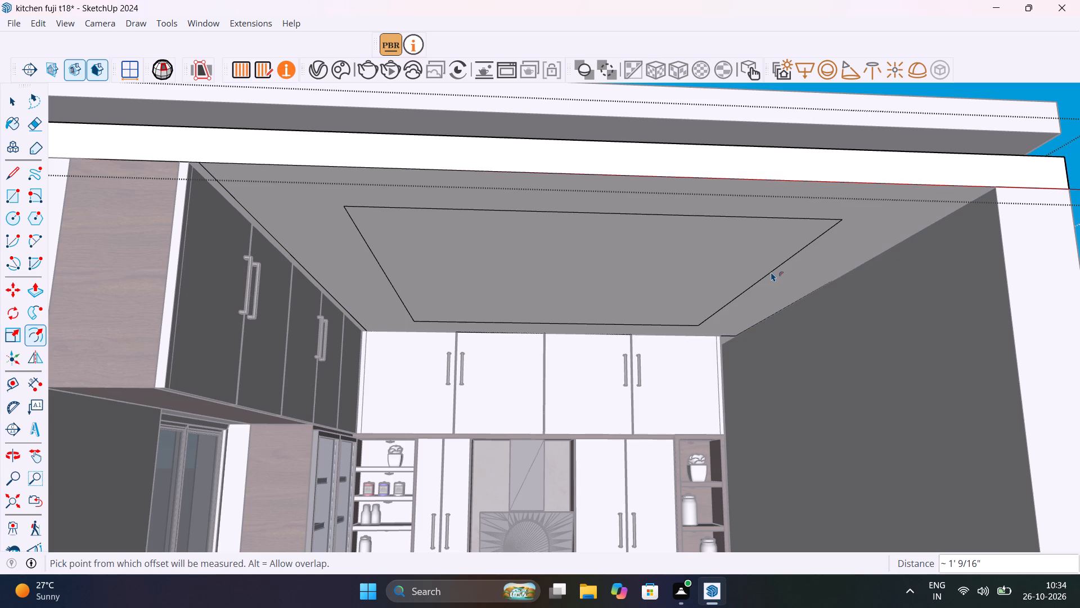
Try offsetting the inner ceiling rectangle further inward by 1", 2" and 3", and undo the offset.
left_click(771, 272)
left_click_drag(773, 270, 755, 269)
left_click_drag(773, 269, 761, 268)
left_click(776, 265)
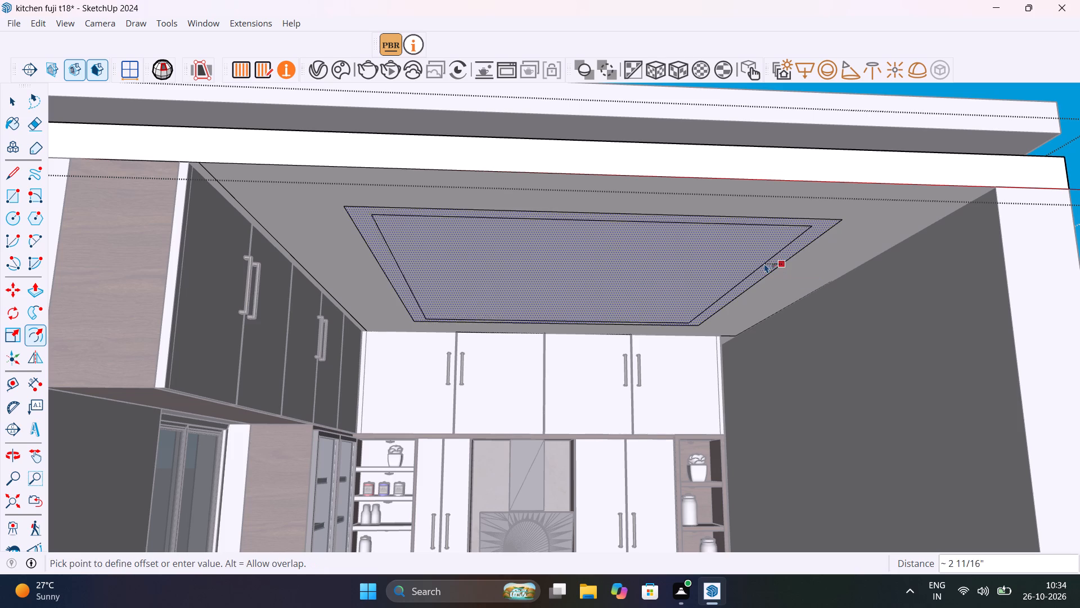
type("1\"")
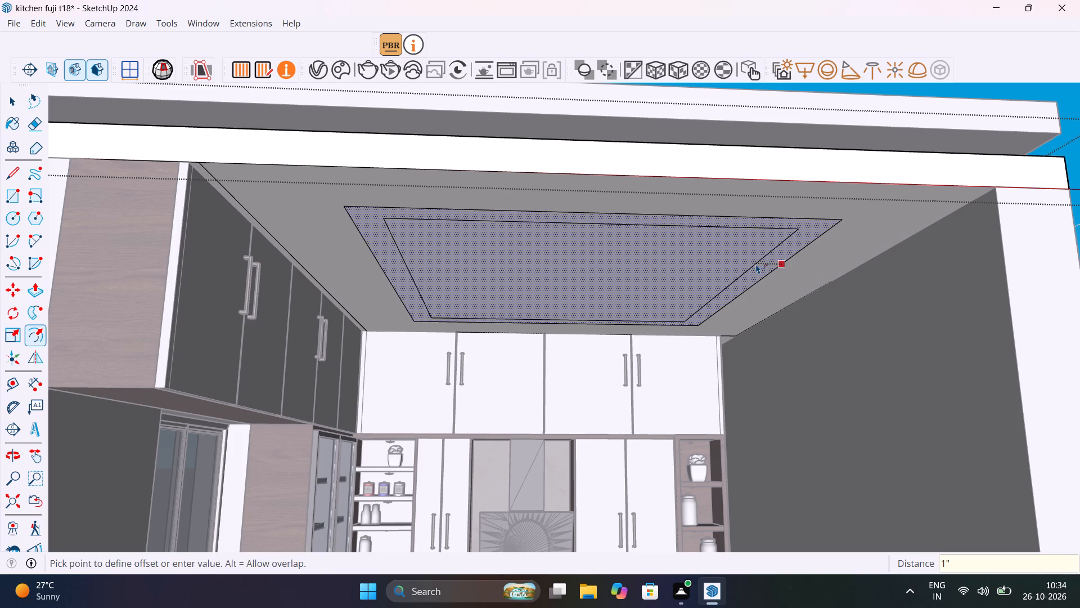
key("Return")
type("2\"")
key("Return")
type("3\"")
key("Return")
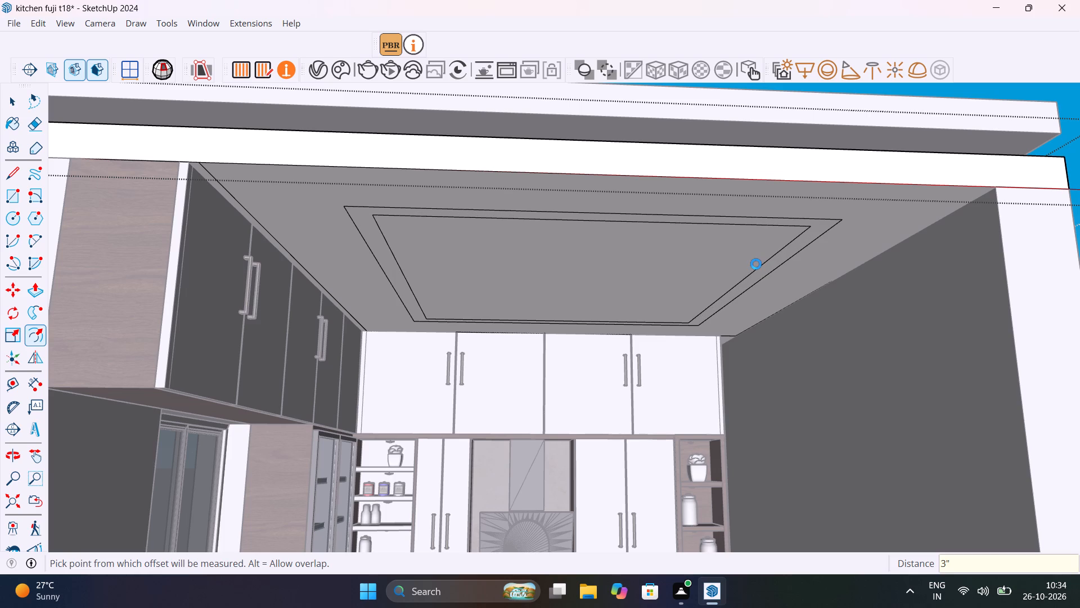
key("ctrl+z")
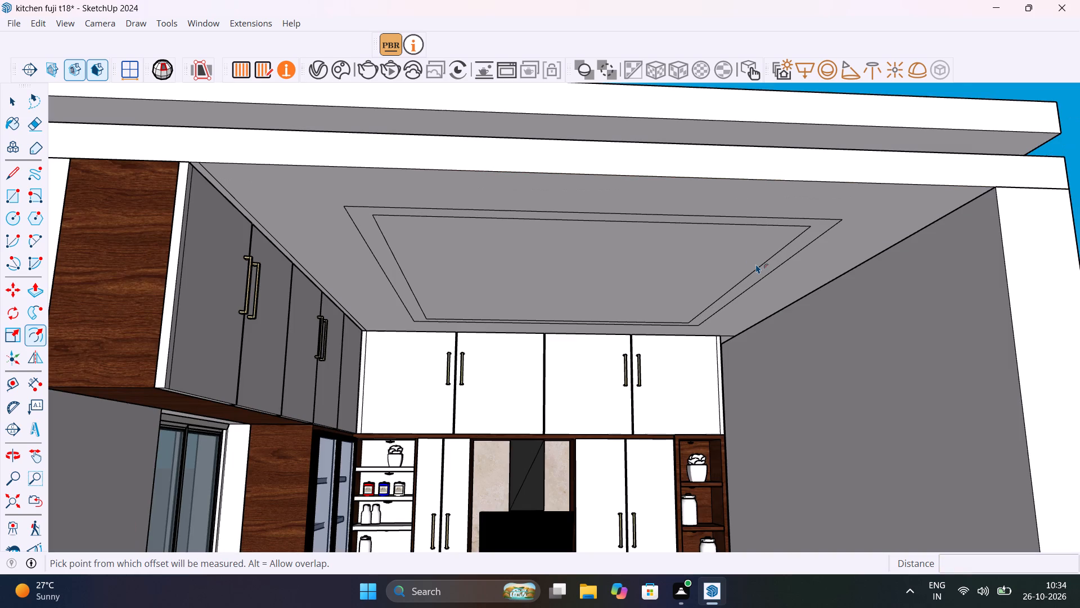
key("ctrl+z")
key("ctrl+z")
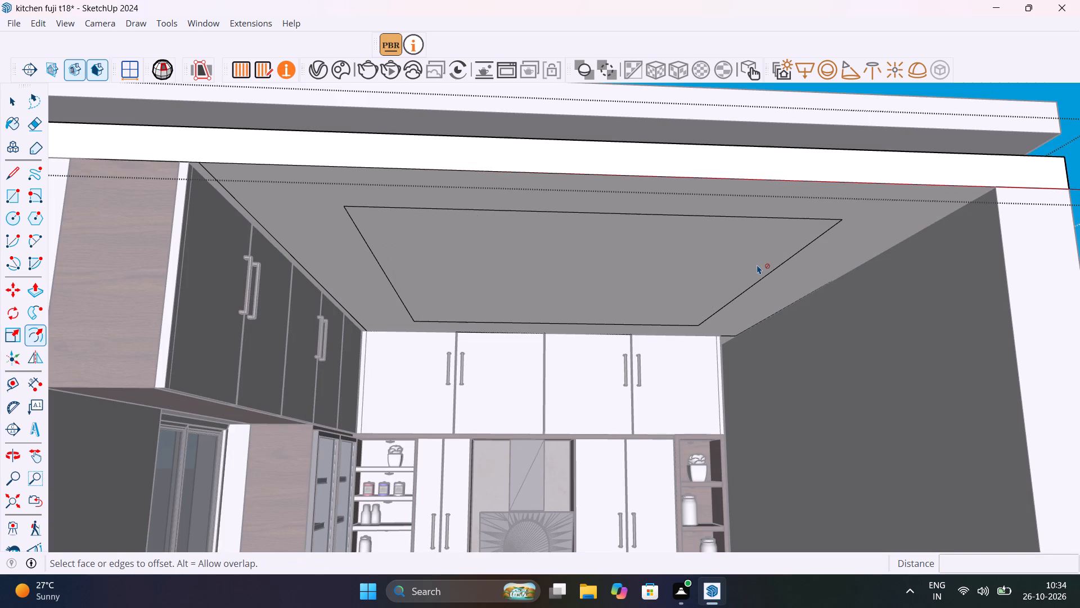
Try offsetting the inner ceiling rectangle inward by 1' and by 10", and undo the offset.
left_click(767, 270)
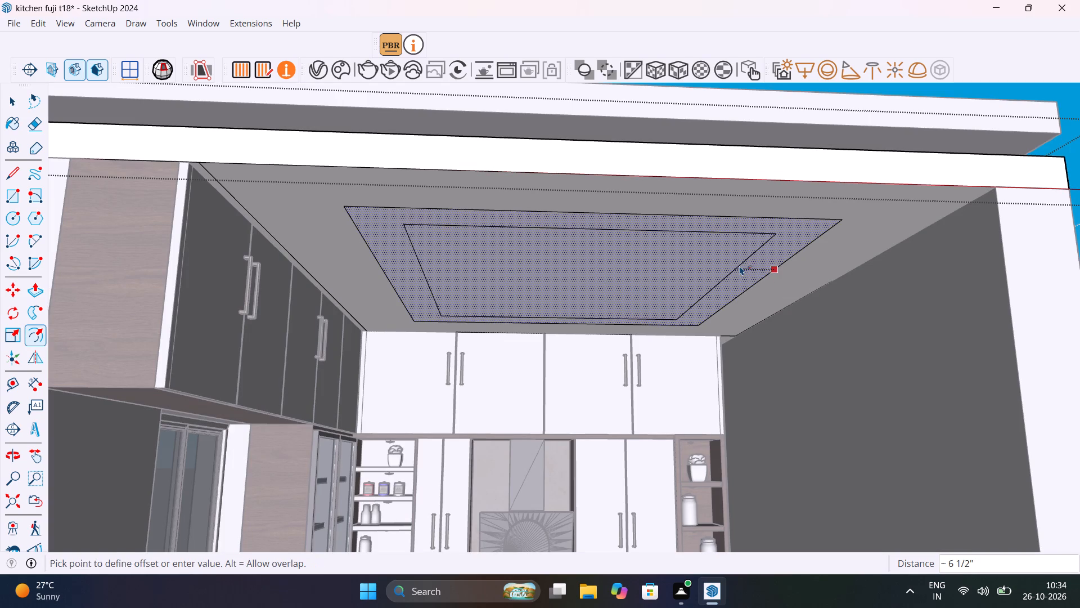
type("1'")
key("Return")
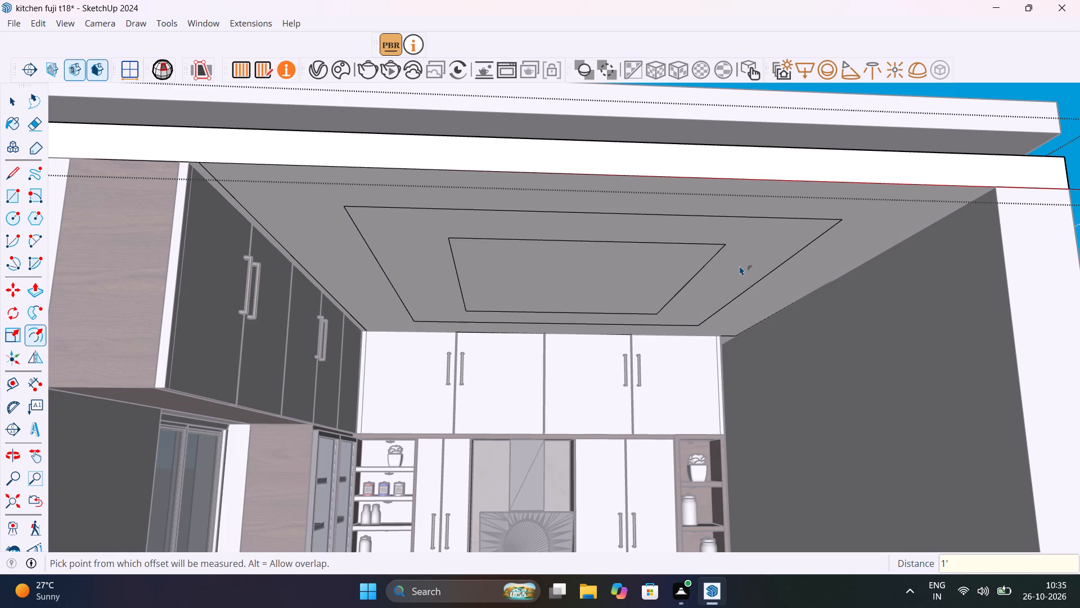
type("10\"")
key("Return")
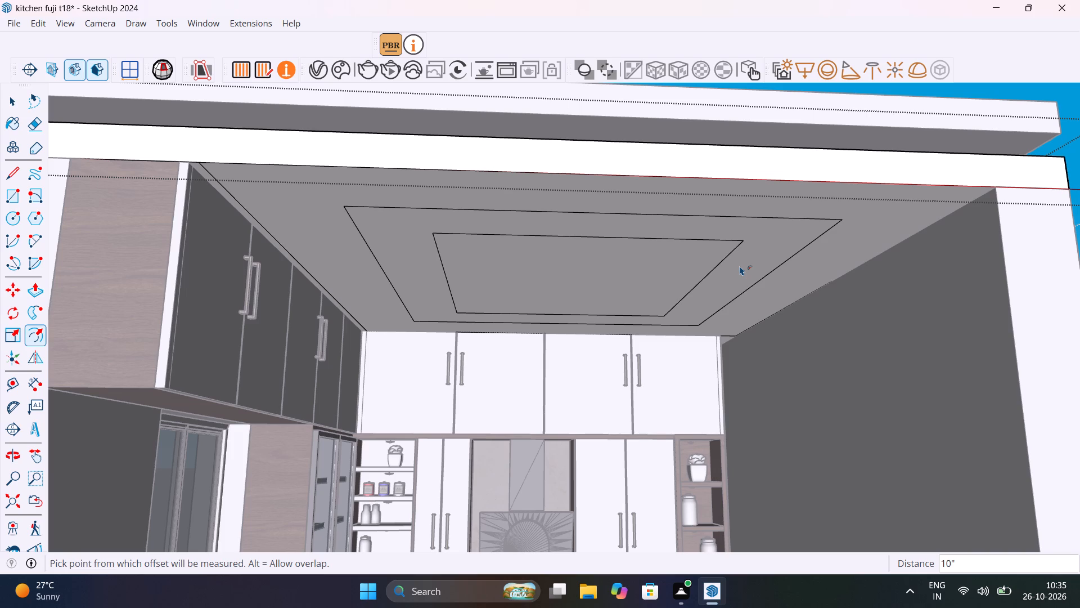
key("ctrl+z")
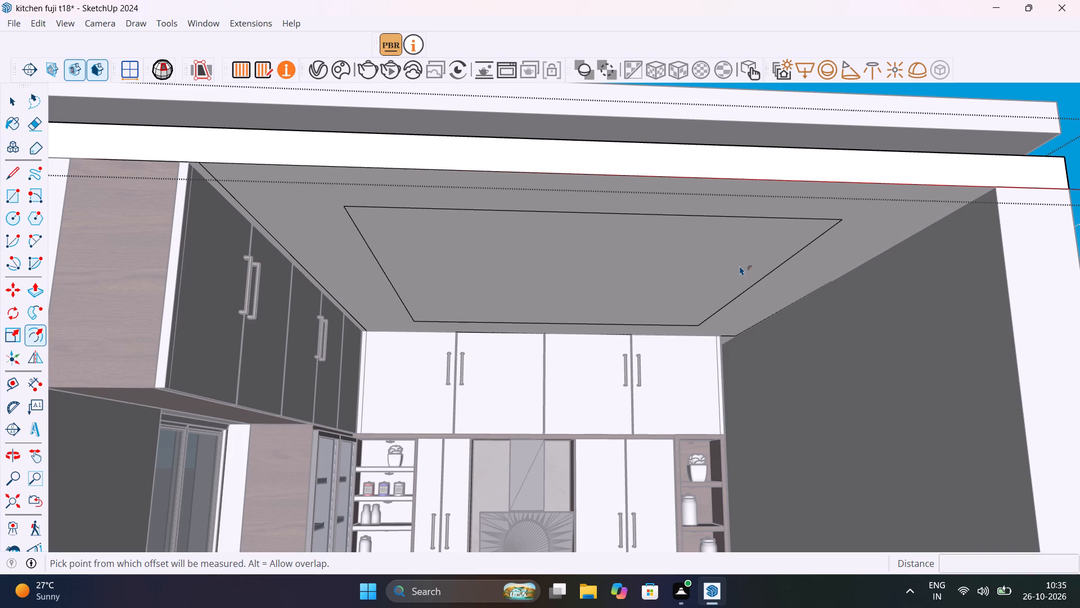
Undo the remaining inner rectangle and offset the ceiling underside's outline inward by about 4 5/16" instead.
middle_click_drag(747, 296, 732, 216)
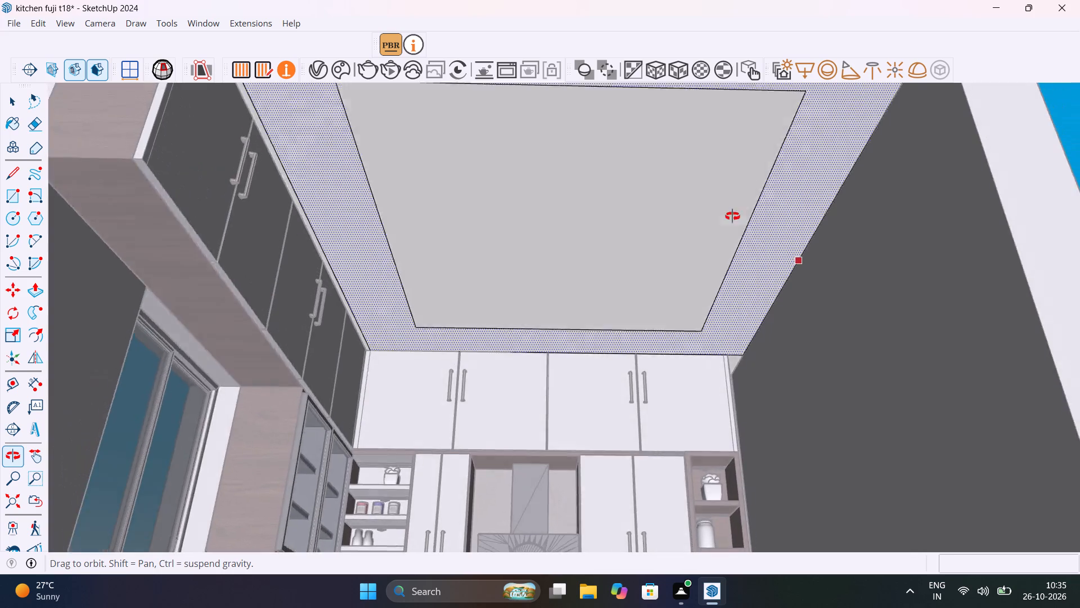
middle_click_drag(732, 216, 741, 318)
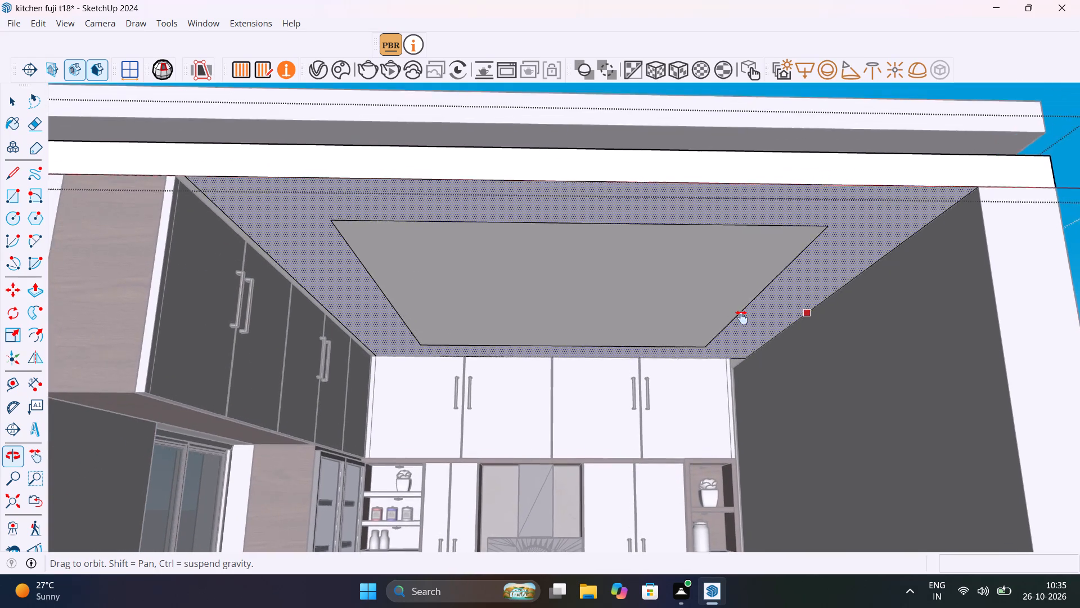
middle_click_drag(741, 318, 741, 318)
key("ctrl+z")
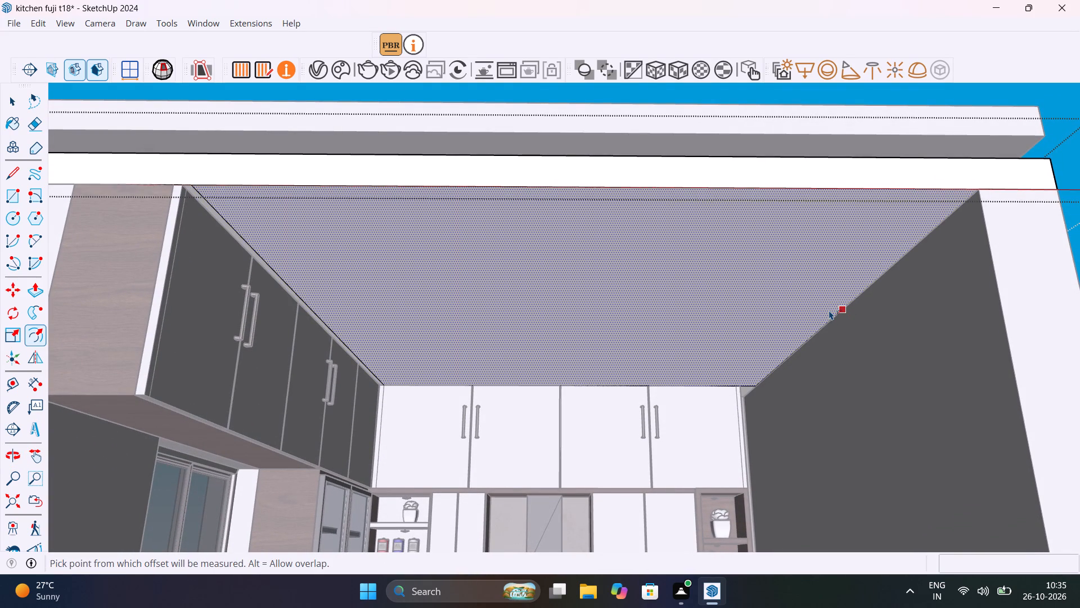
left_click_drag(834, 311, 822, 309)
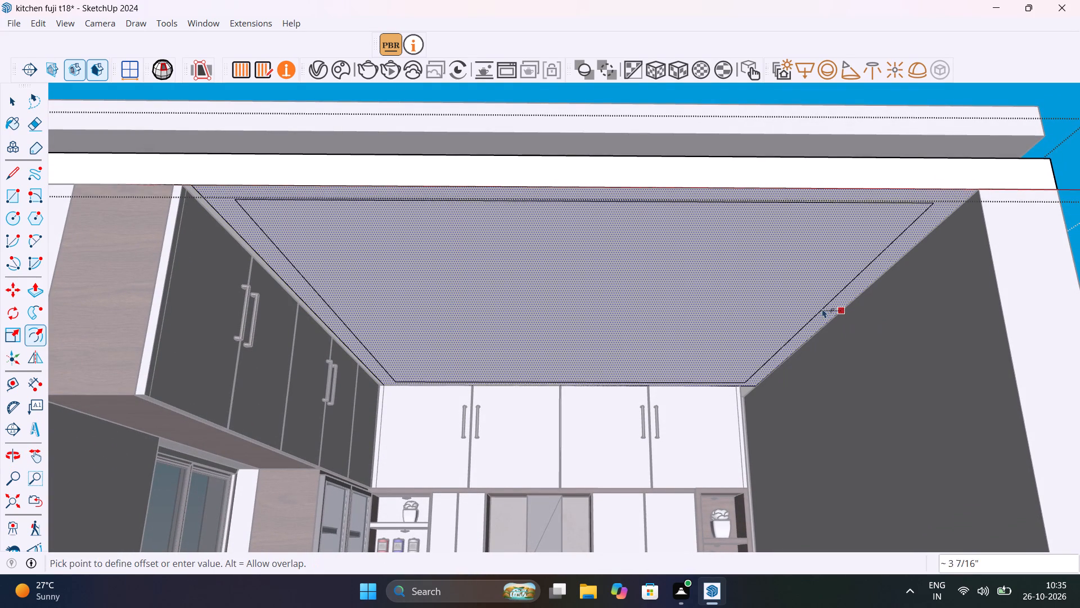
left_click_drag(822, 309, 818, 307)
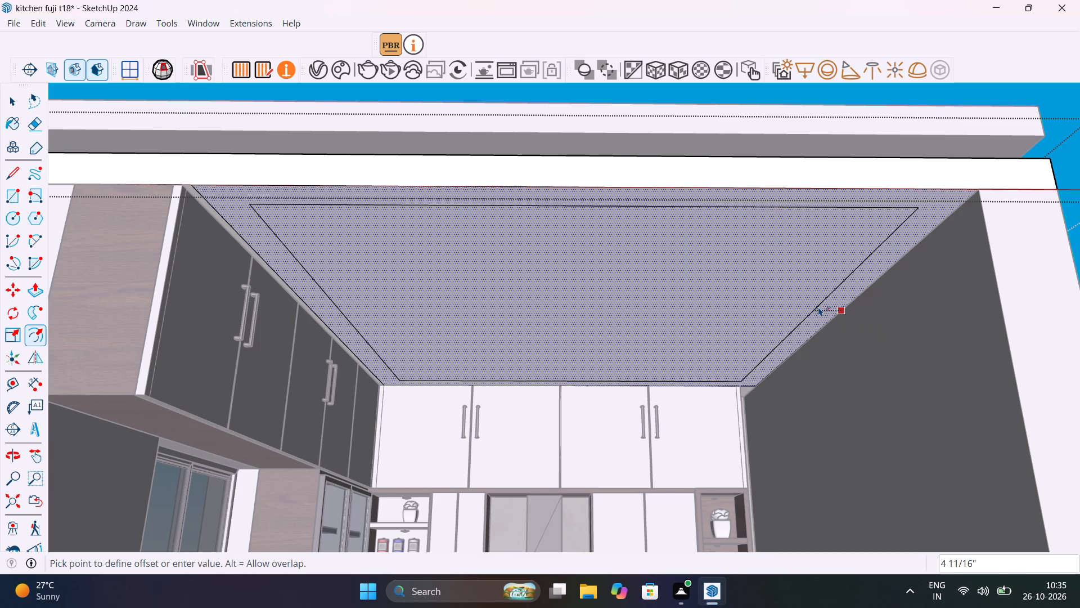
left_click_drag(818, 307, 821, 306)
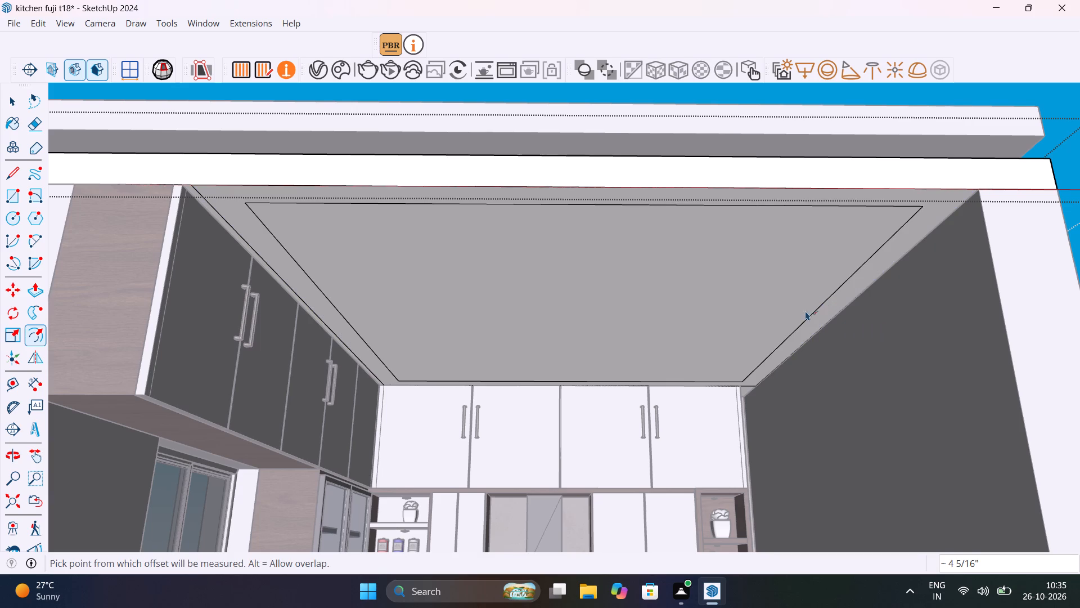
Offset the new inner rectangle inward once more to form a second narrow border band on the underside.
left_click_drag(780, 320, 780, 317)
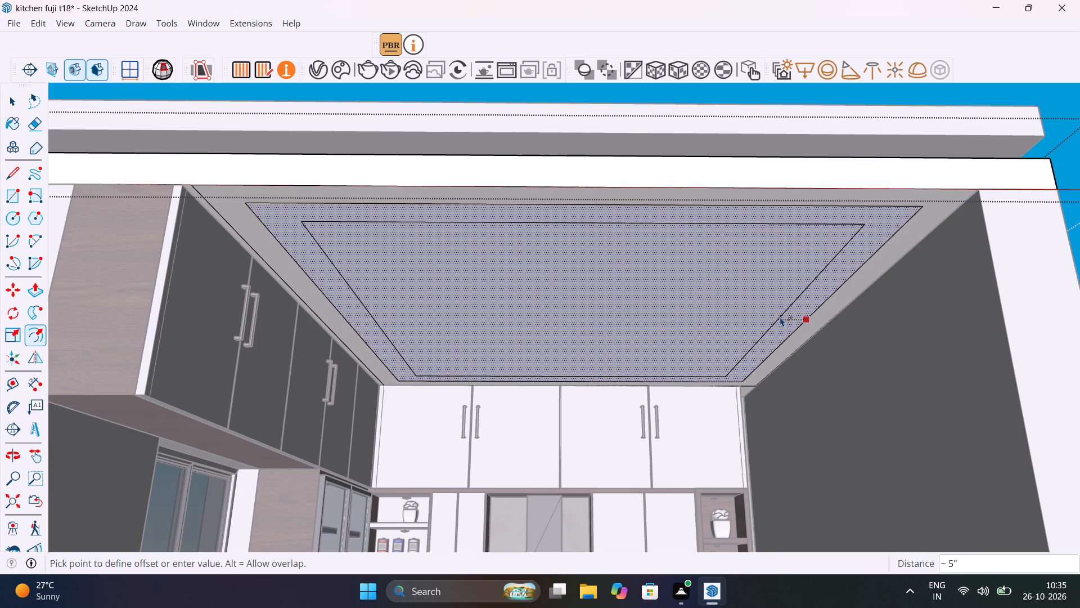
left_click_drag(780, 317, 782, 317)
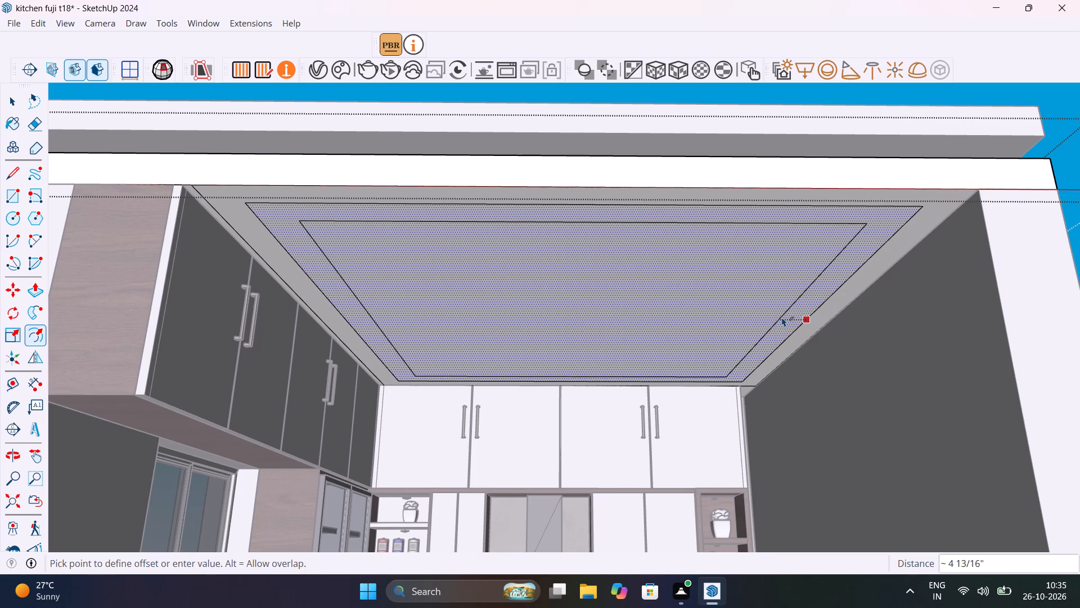
left_click_drag(782, 317, 785, 317)
Push the innermost ceiling face 1" up into the slab to form a shallow recess.
key("space")
left_click(762, 315)
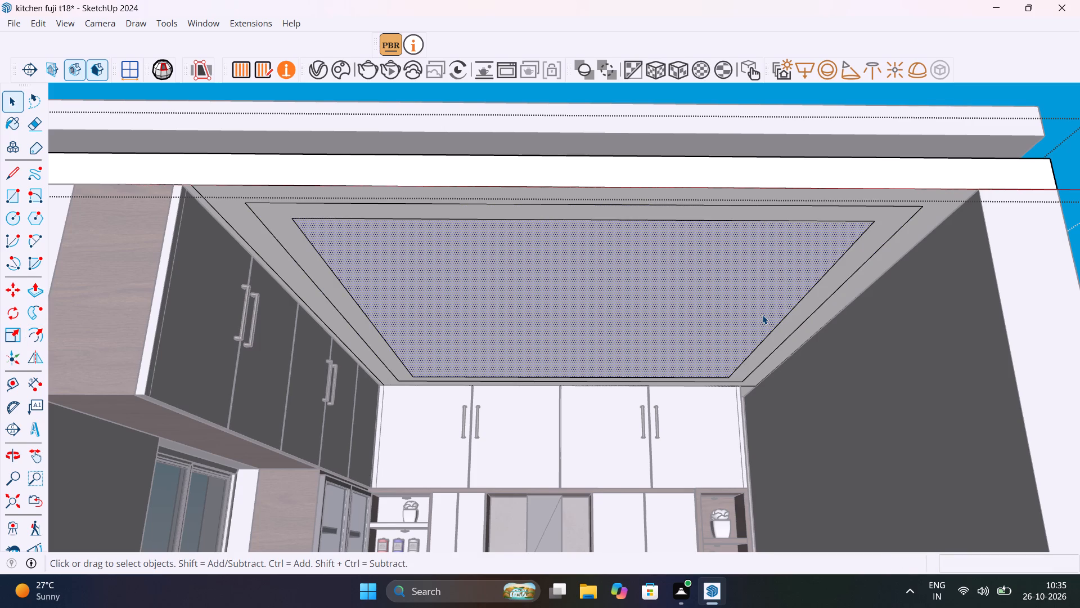
key("p")
left_click(762, 315)
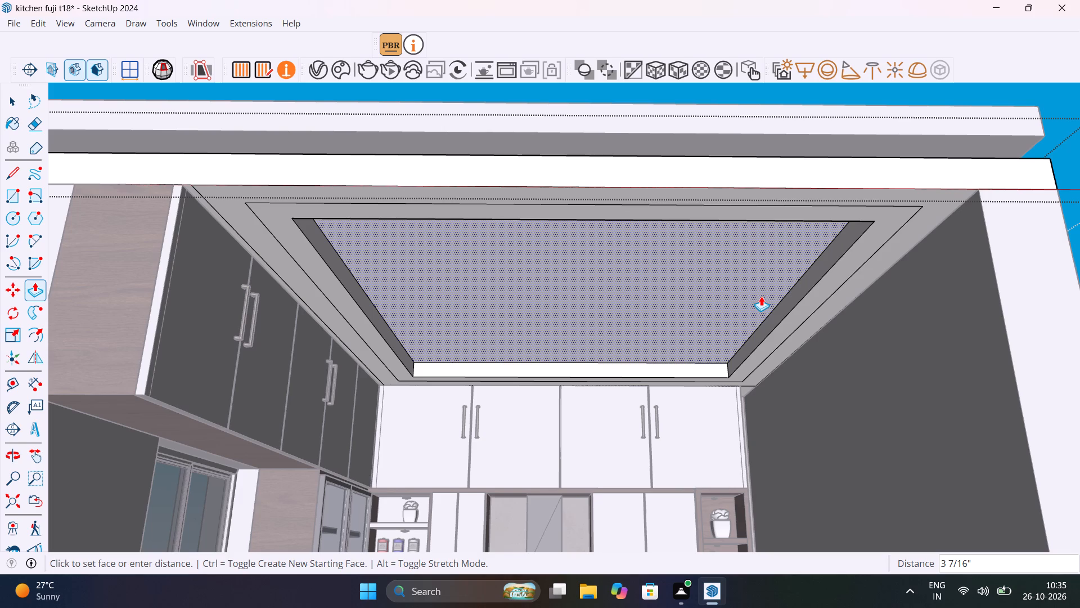
type("1\"")
key("Return")
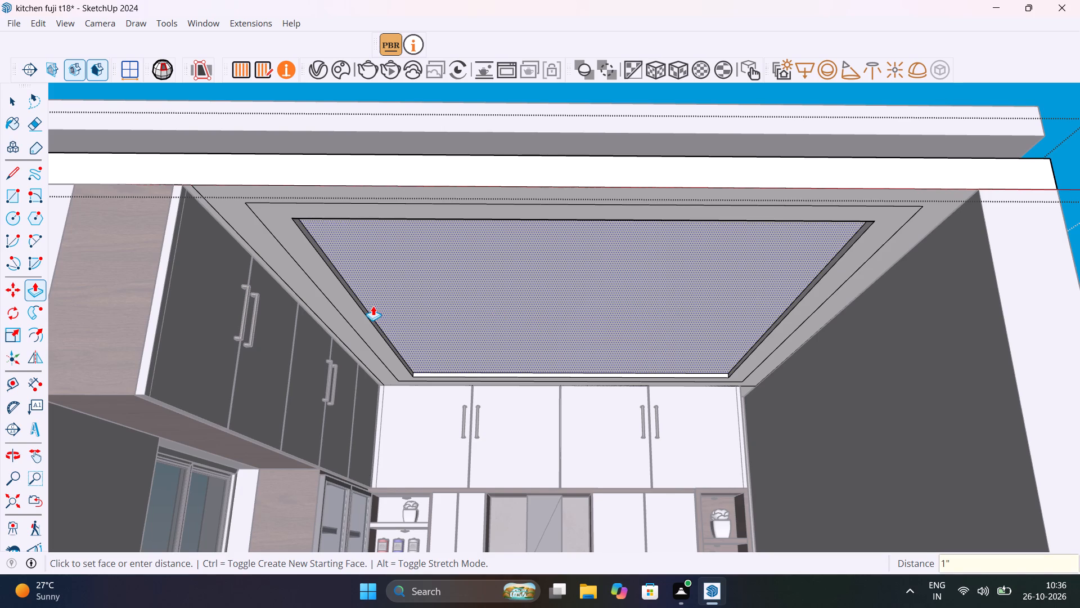
key("space")
Check the recess's long edge beside the wall cabinets and close the lower ceiling slab group.
scroll(377, 334, "up", 4)
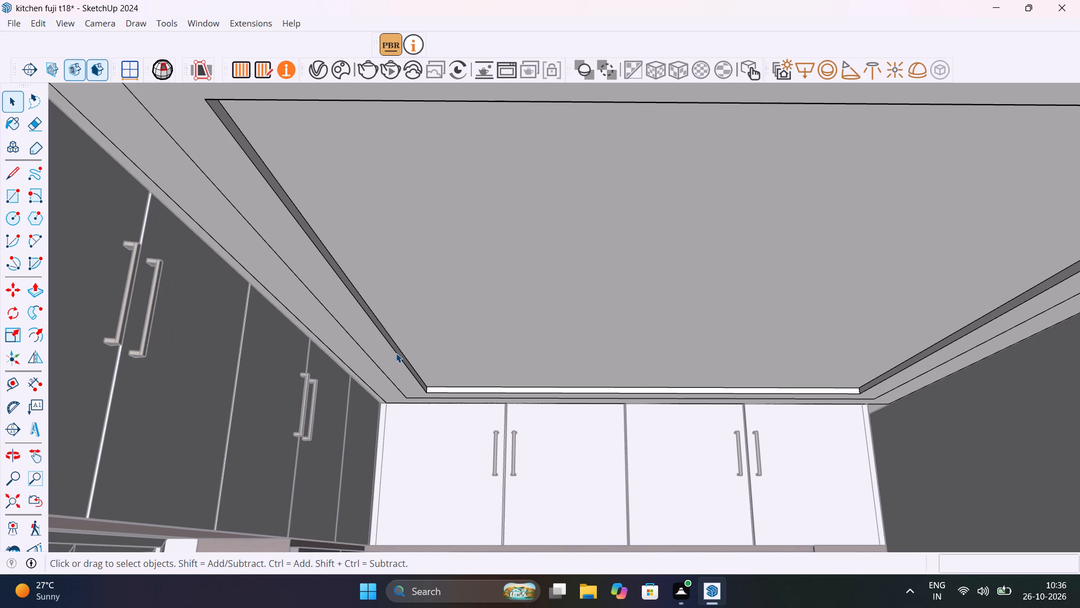
scroll(419, 347, "down", 11)
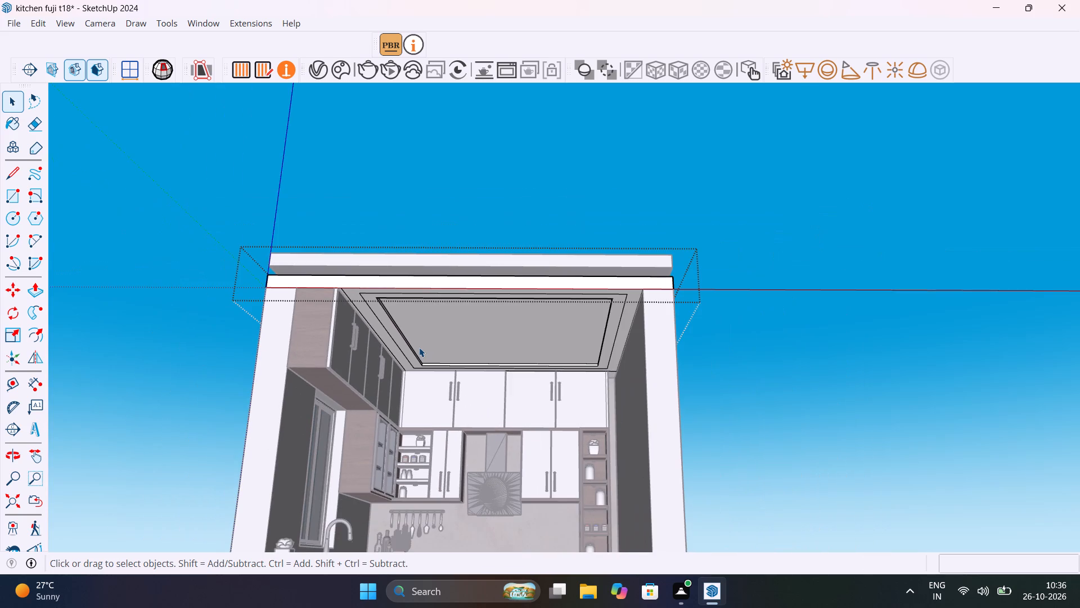
scroll(394, 341, "up", 10)
middle_click_drag(412, 338, 359, 319)
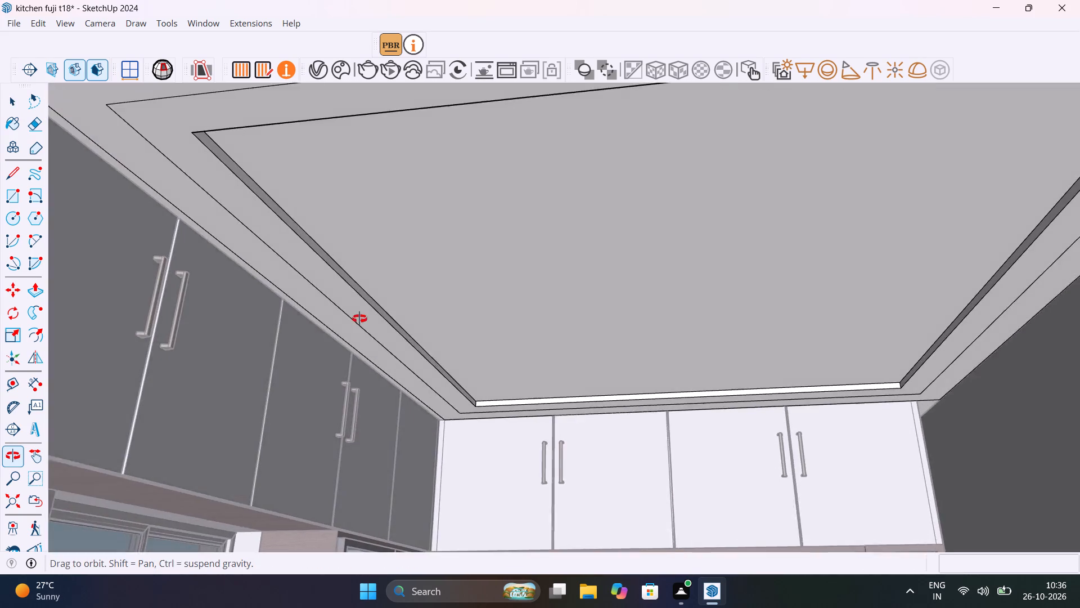
middle_click_drag(359, 319, 366, 372)
scroll(290, 331, "up", 6)
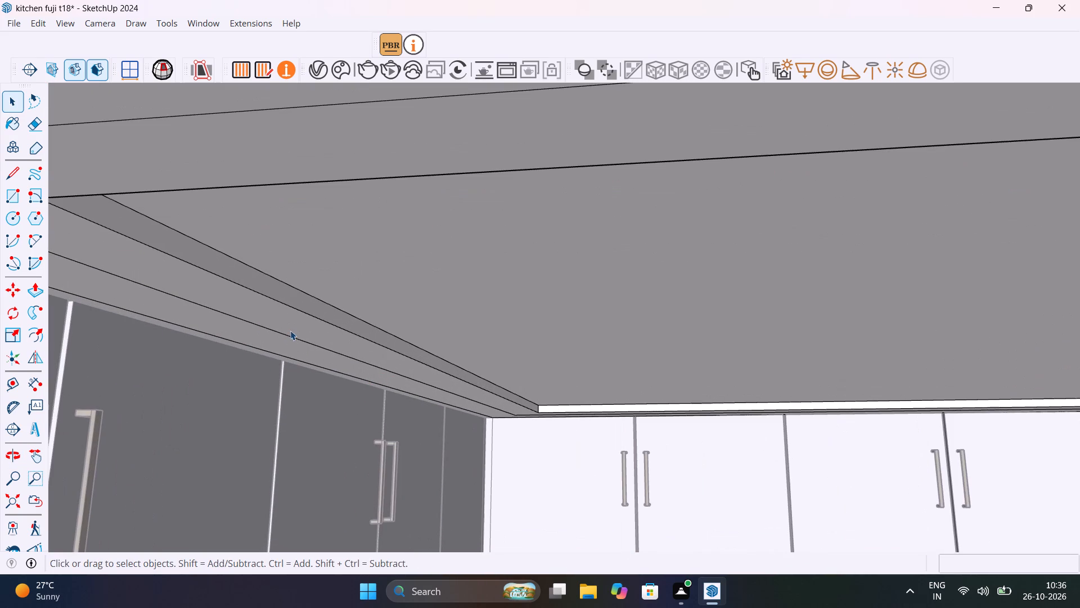
left_click(314, 317)
left_click(314, 317)
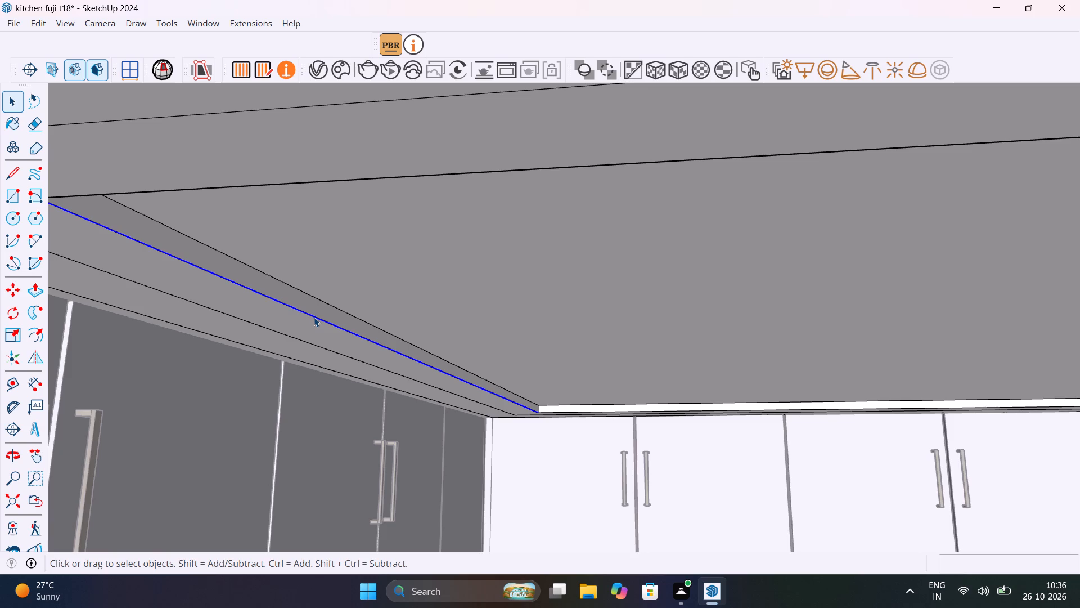
scroll(314, 317, "down", 6)
scroll(417, 409, "down", 8)
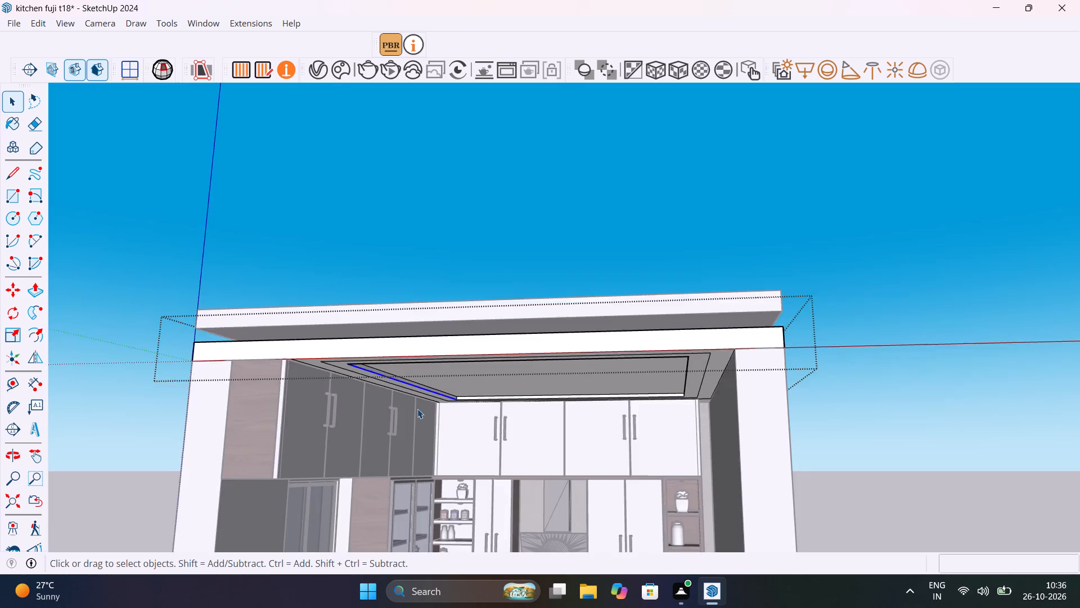
scroll(417, 409, "down", 6)
left_click(673, 355)
Open the lower ceiling slab group for editing, working close up at an inner corner of the shallow recess.
middle_click_drag(475, 449, 528, 283)
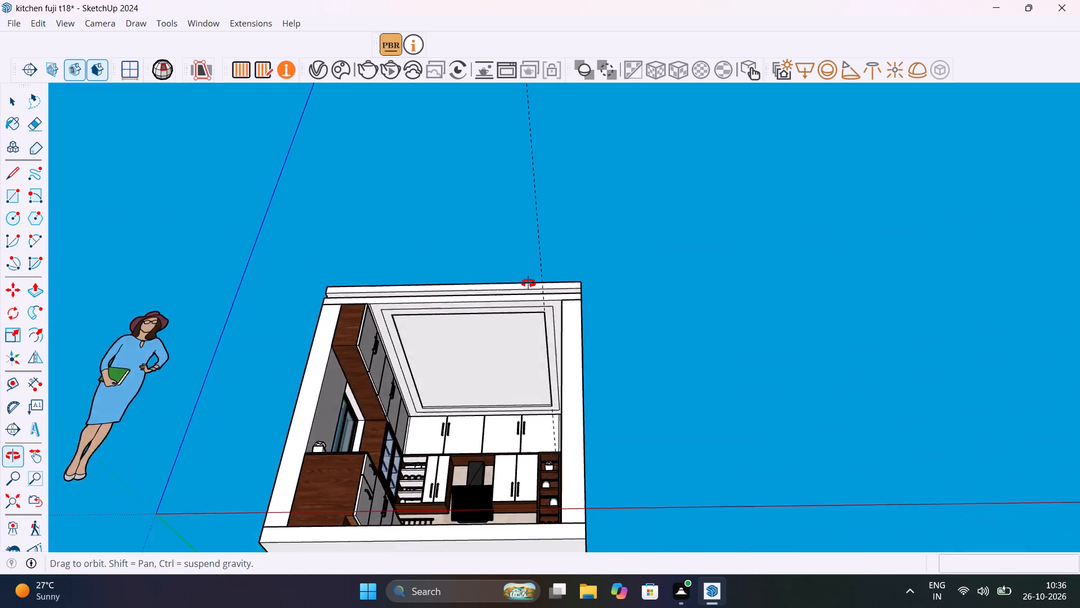
middle_click_drag(528, 283, 531, 319)
scroll(547, 264, "up", 1)
scroll(530, 366, "down", 6)
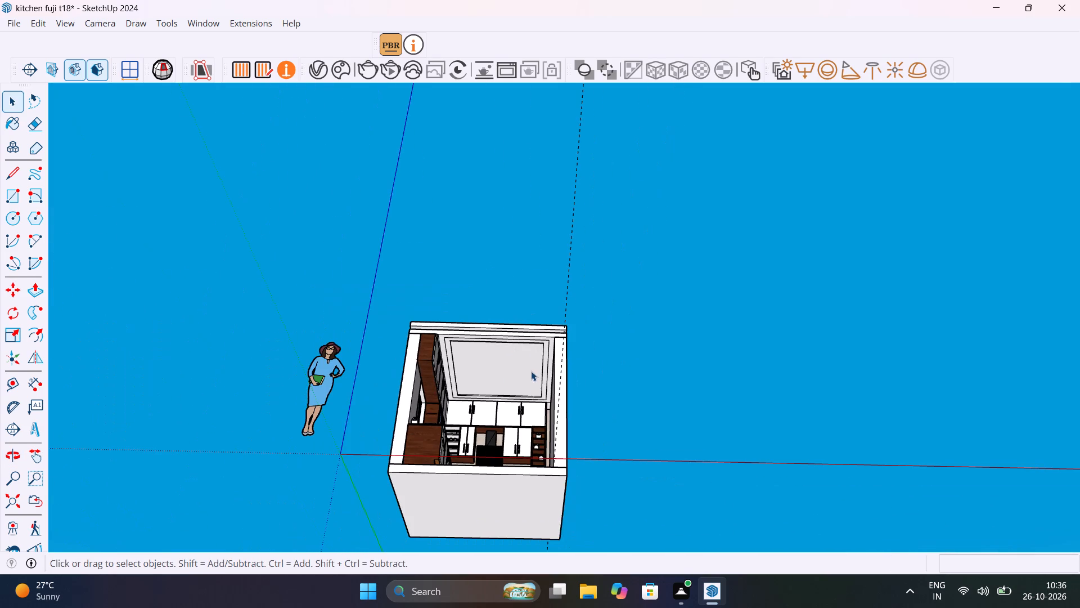
scroll(495, 351, "up", 18)
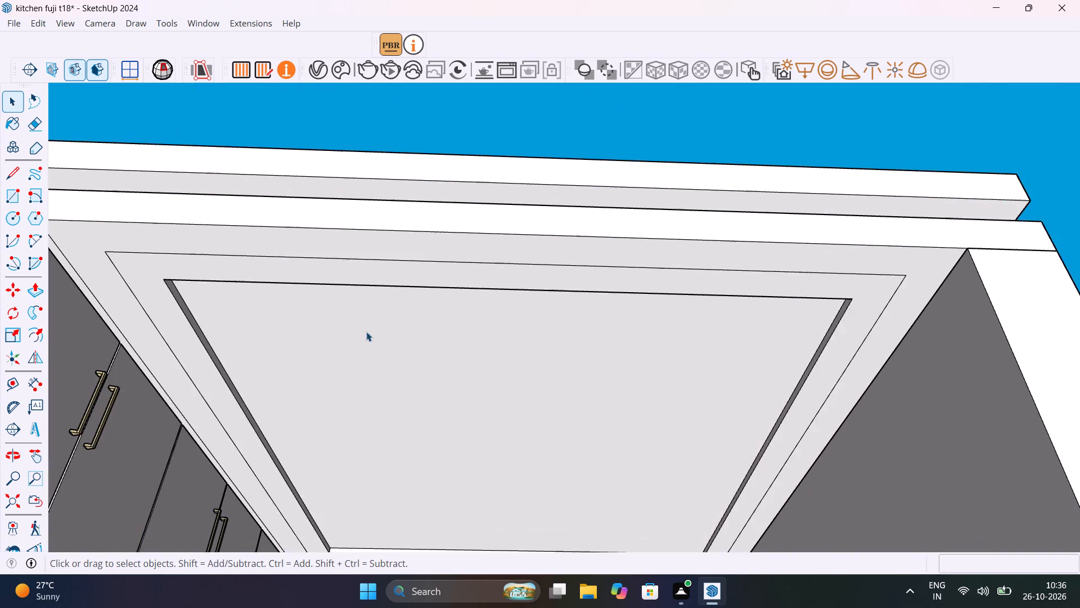
middle_click_drag(354, 332, 424, 366)
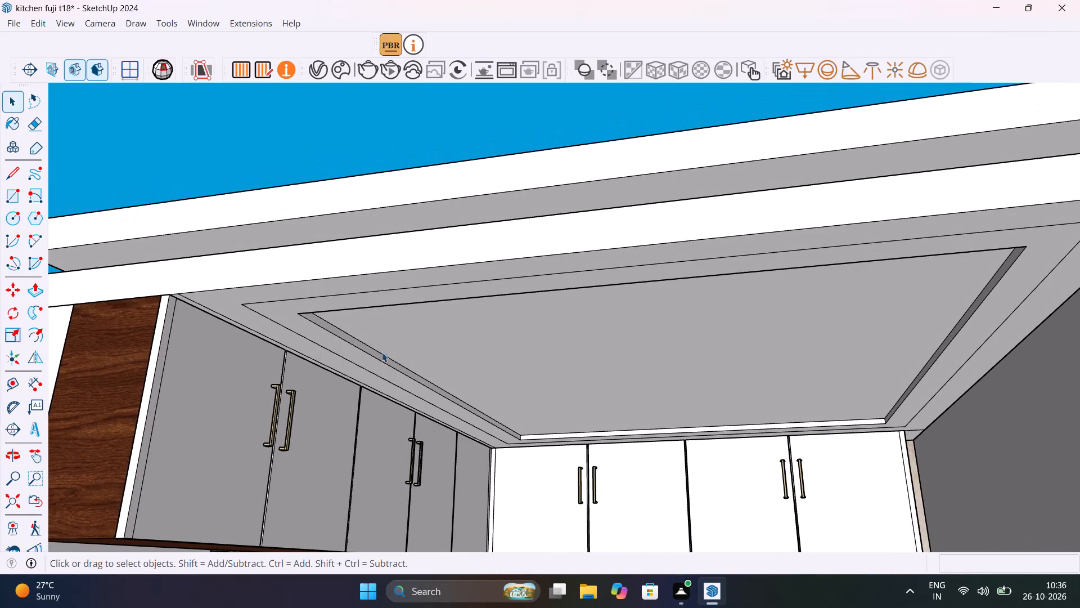
scroll(327, 312, "up", 6)
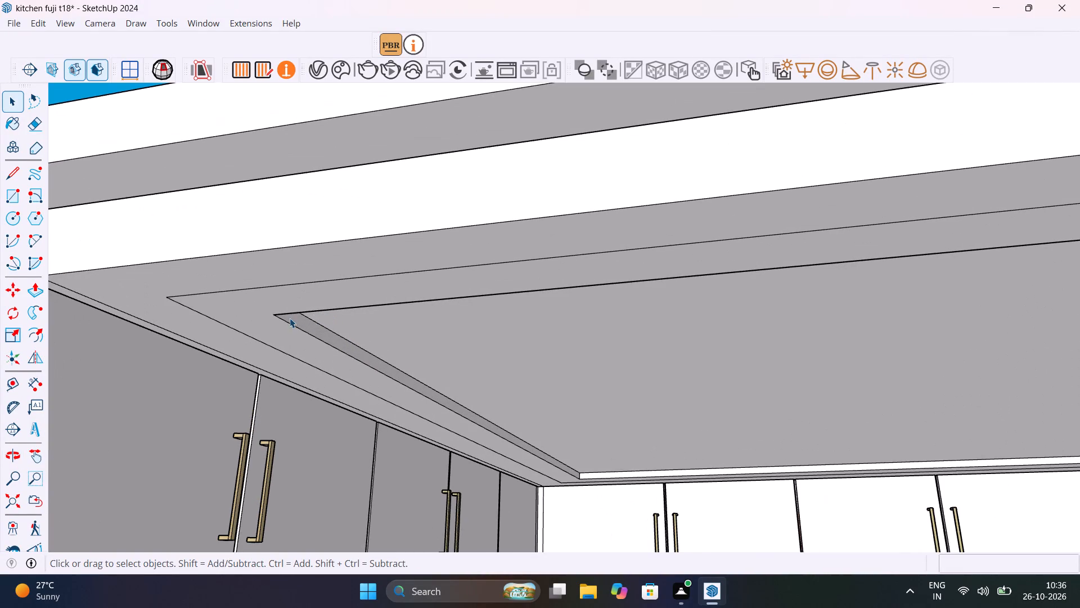
scroll(290, 323, "up", 11)
middle_click_drag(254, 299, 243, 295)
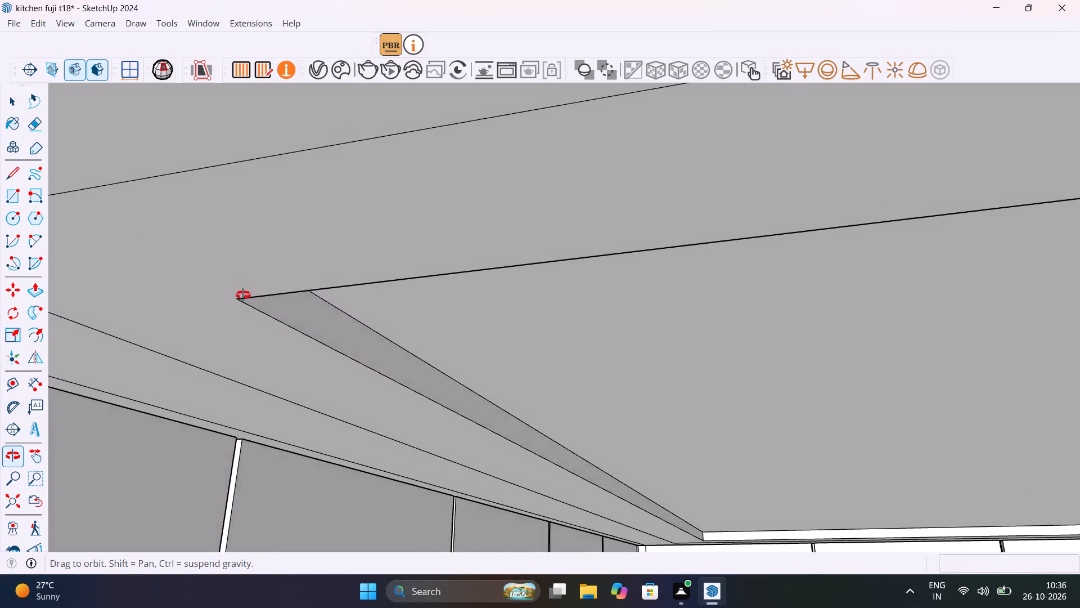
middle_click_drag(243, 295, 0, 257)
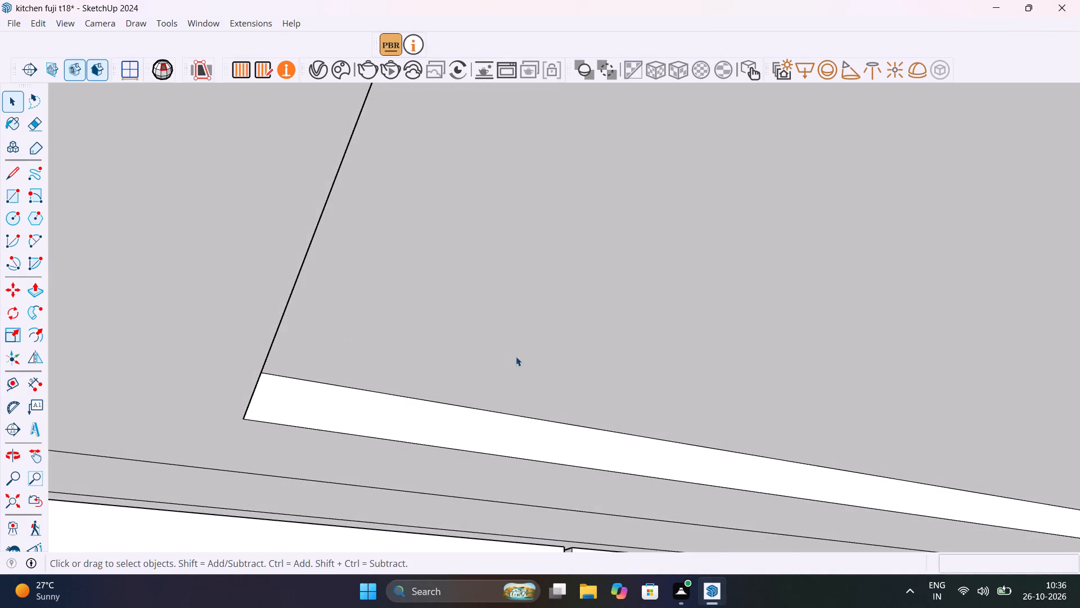
middle_click_drag(515, 355, 359, 455)
scroll(376, 421, "up", 5)
middle_click_drag(413, 398, 559, 333)
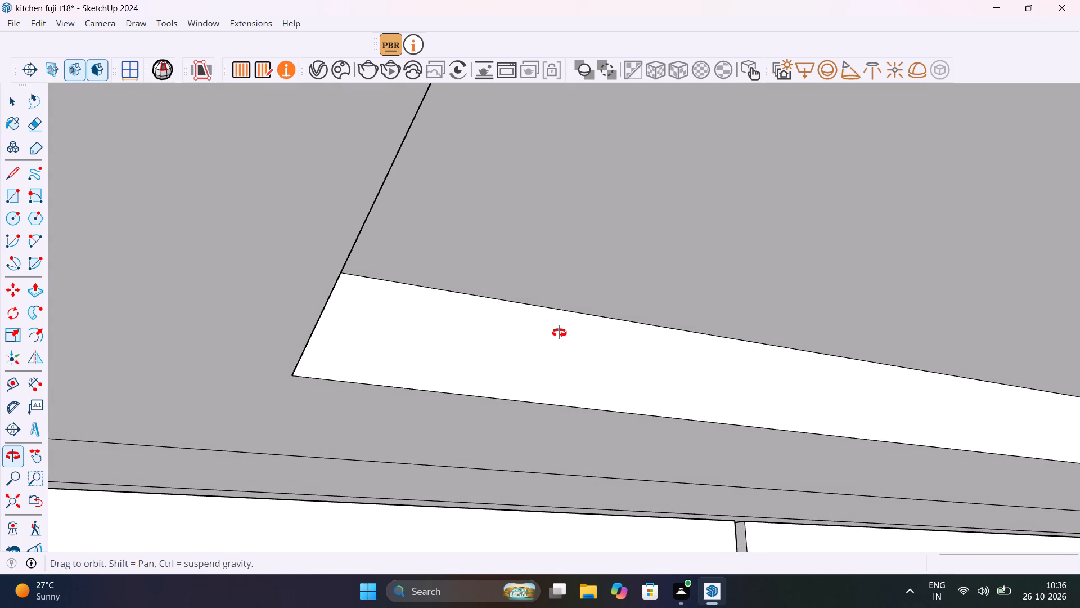
middle_click_drag(559, 333, 395, 408)
left_click(402, 410)
double_click(402, 409)
left_click(402, 409)
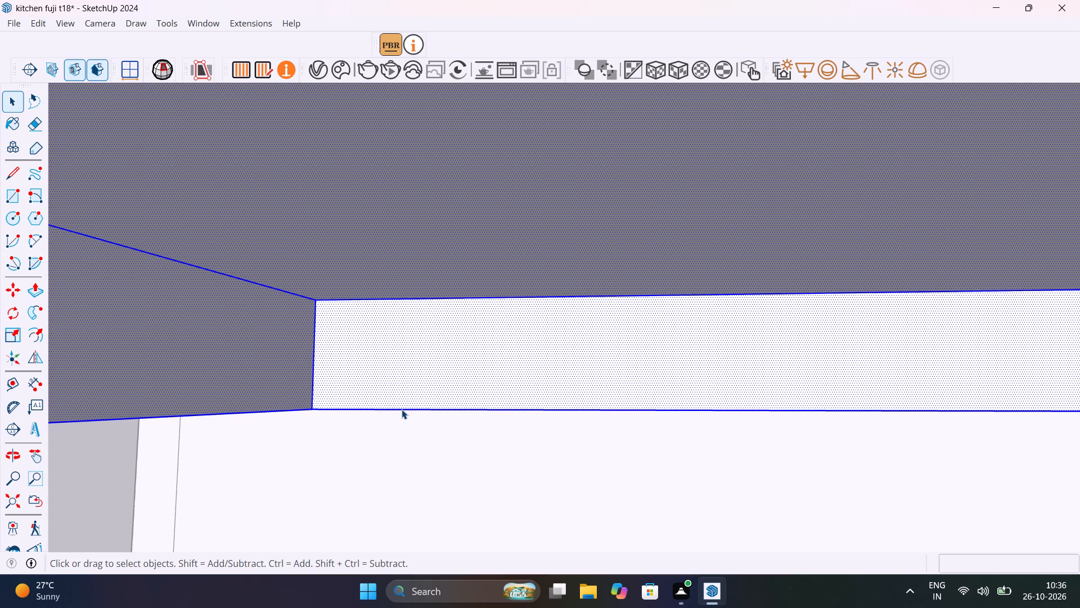
left_click(402, 409)
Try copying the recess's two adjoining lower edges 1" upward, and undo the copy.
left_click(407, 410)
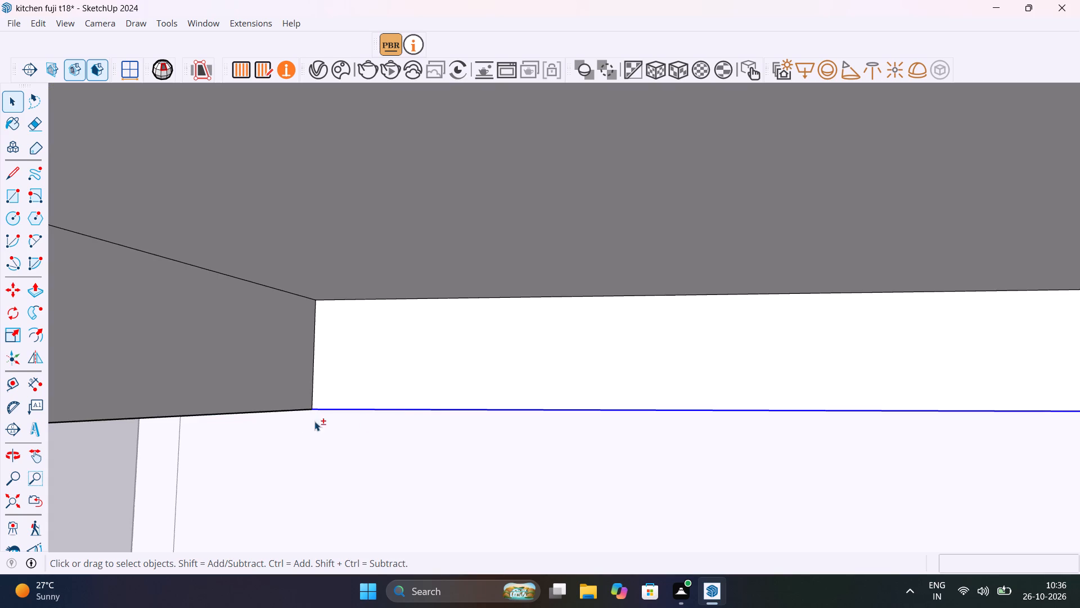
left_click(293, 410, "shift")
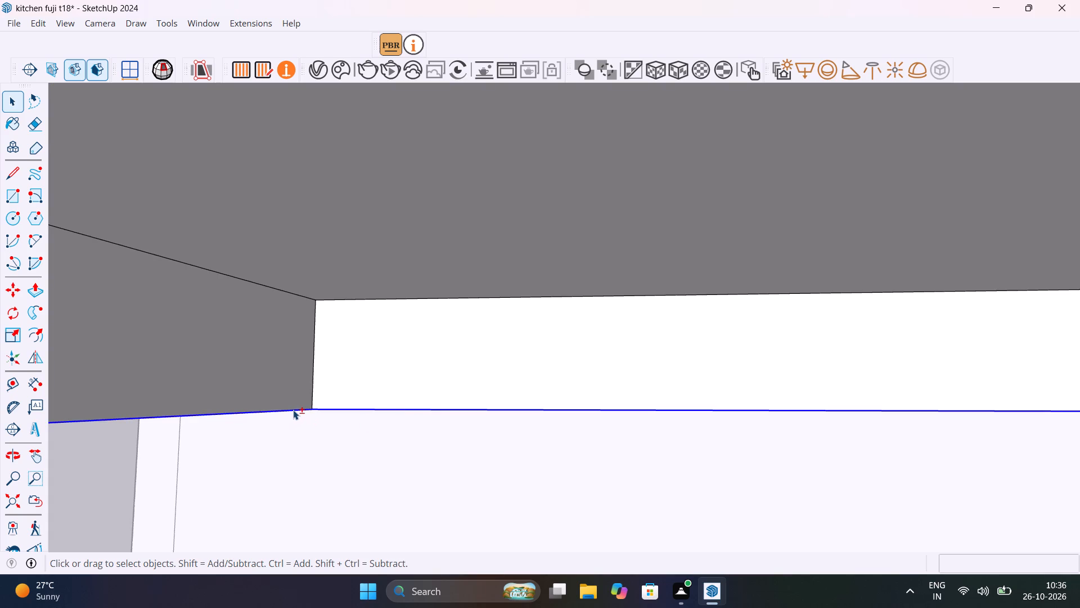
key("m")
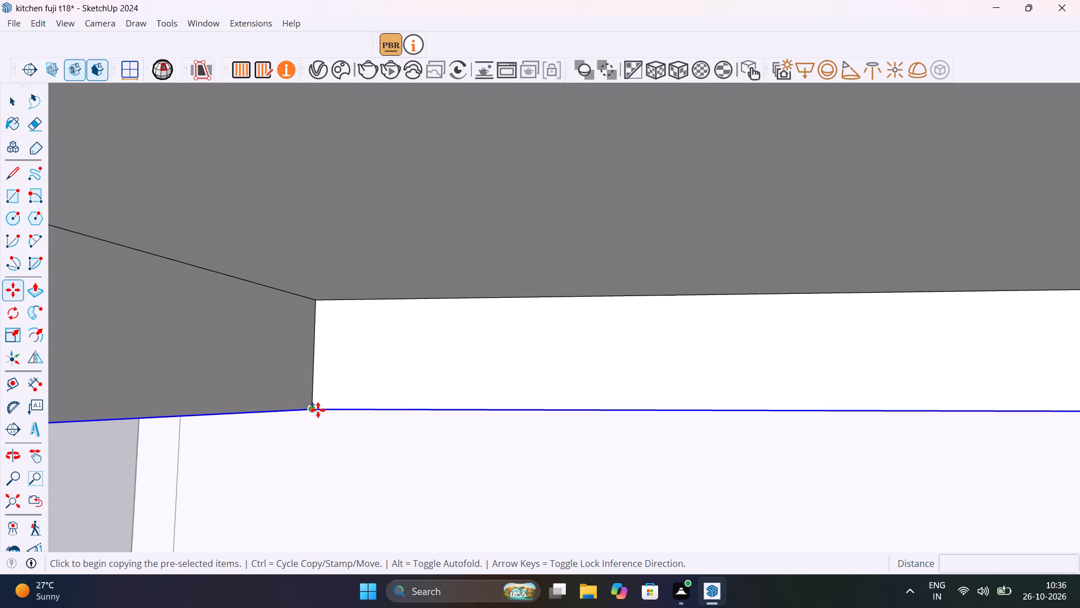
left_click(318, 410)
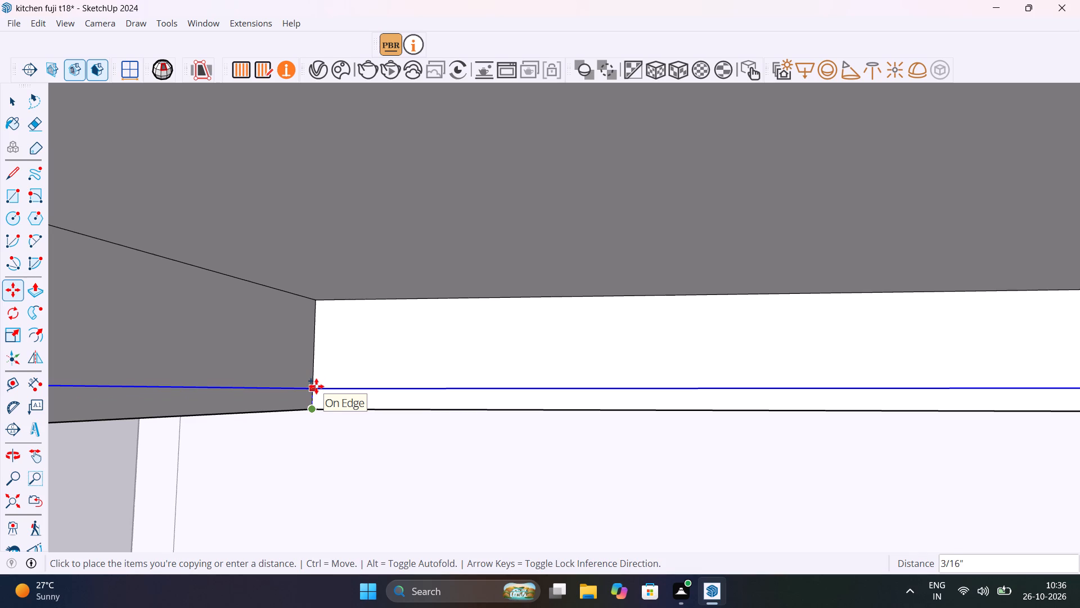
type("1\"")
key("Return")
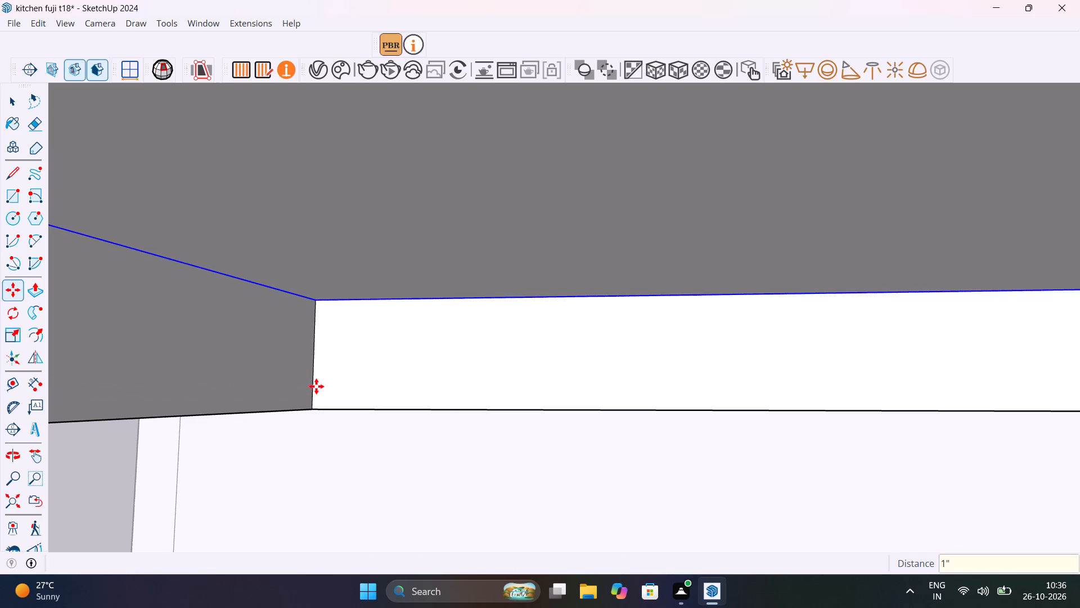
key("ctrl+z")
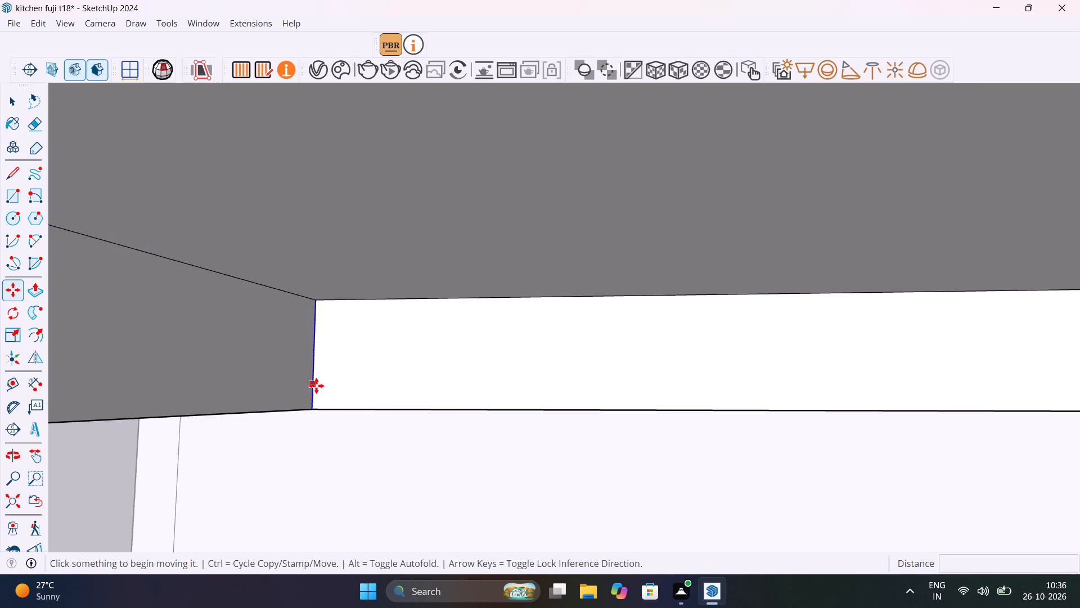
Copy the recess's two adjoining lower edges about 1/4" up its side faces.
key("space")
left_click(324, 410)
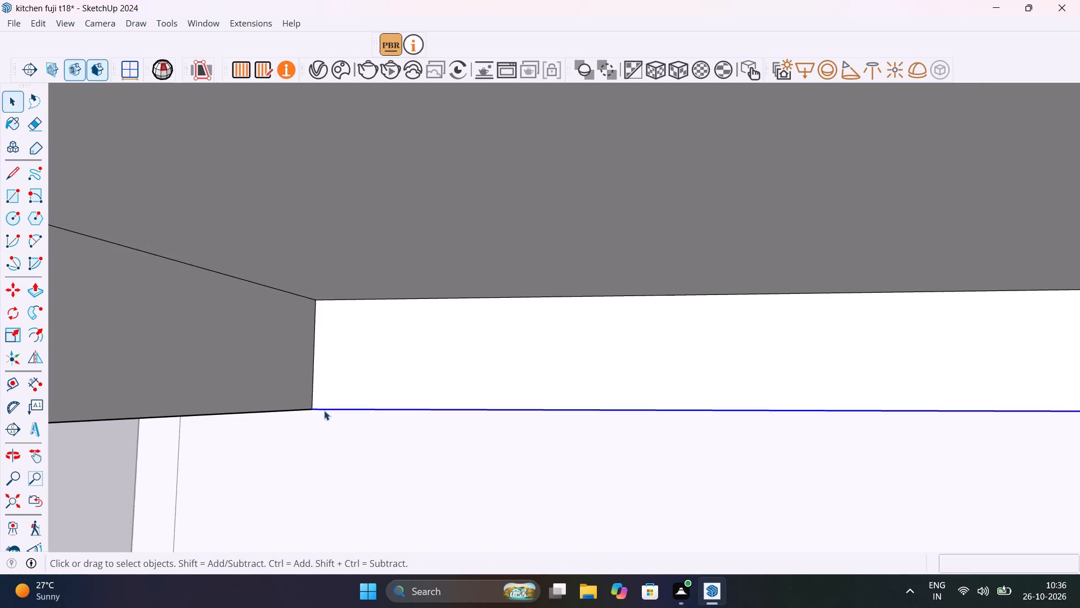
left_click(286, 410, "shift")
key("m")
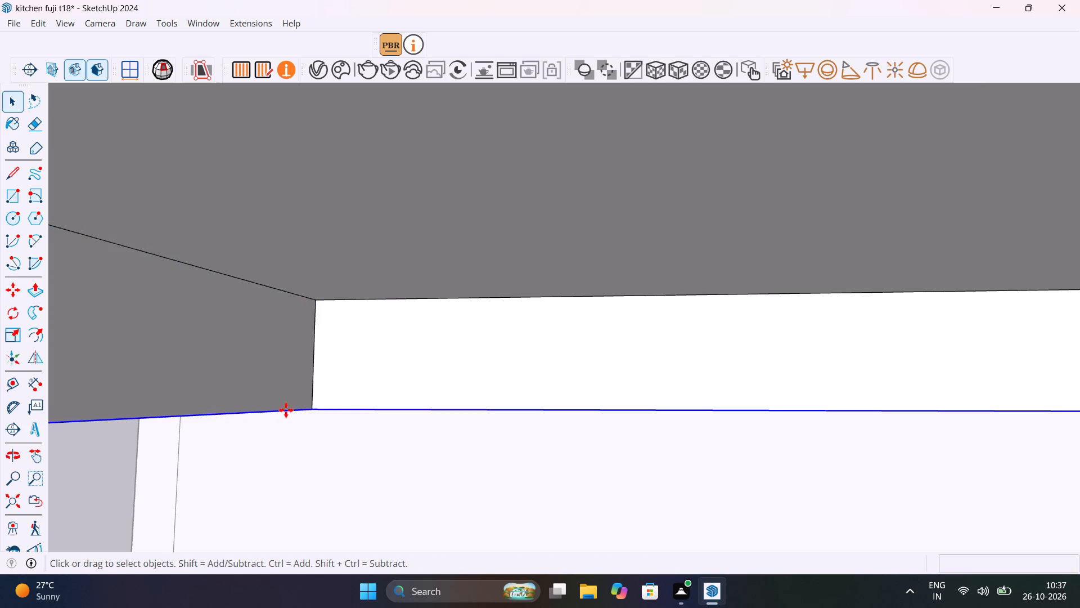
left_click(313, 409)
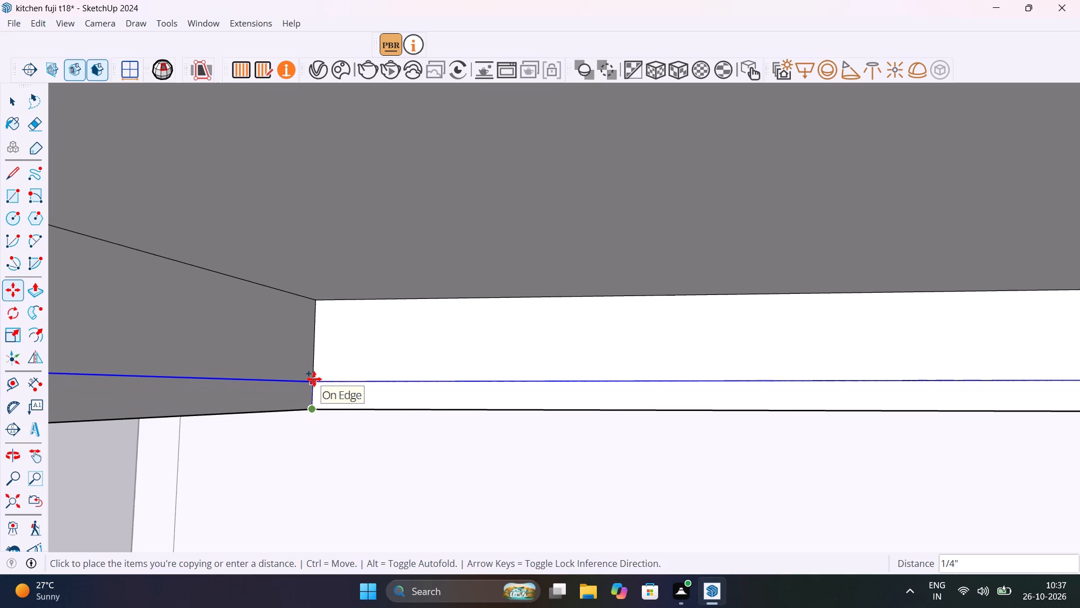
left_click(314, 379)
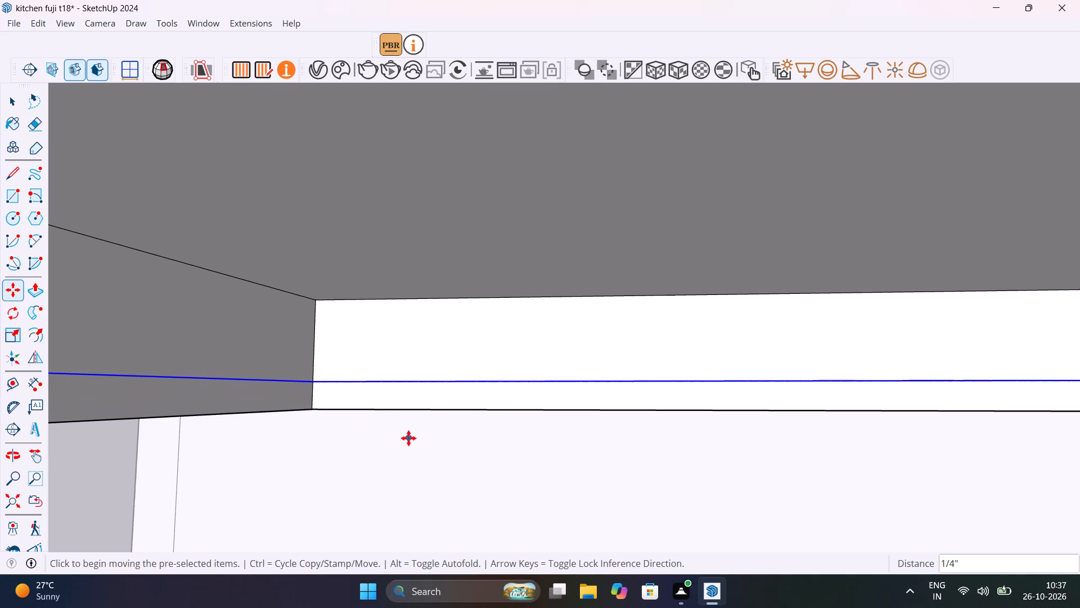
Push the side-face strips above the copied edges 1" outward on both adjoining sides, cutting a groove behind the lower lip.
scroll(408, 438, "down", 4)
key("space")
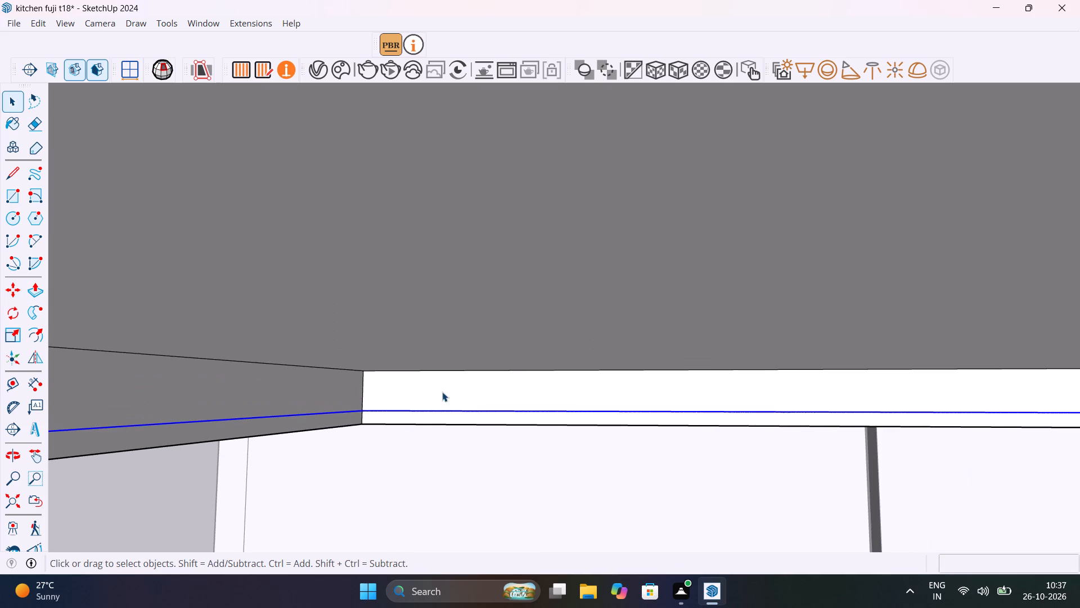
left_click(442, 392)
key("p")
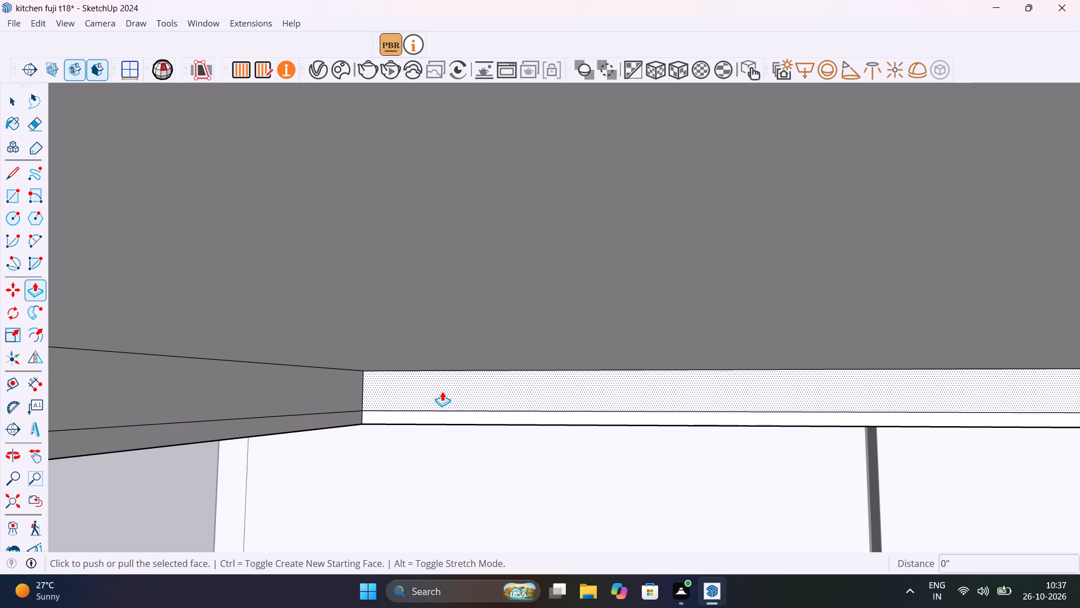
left_click(442, 391)
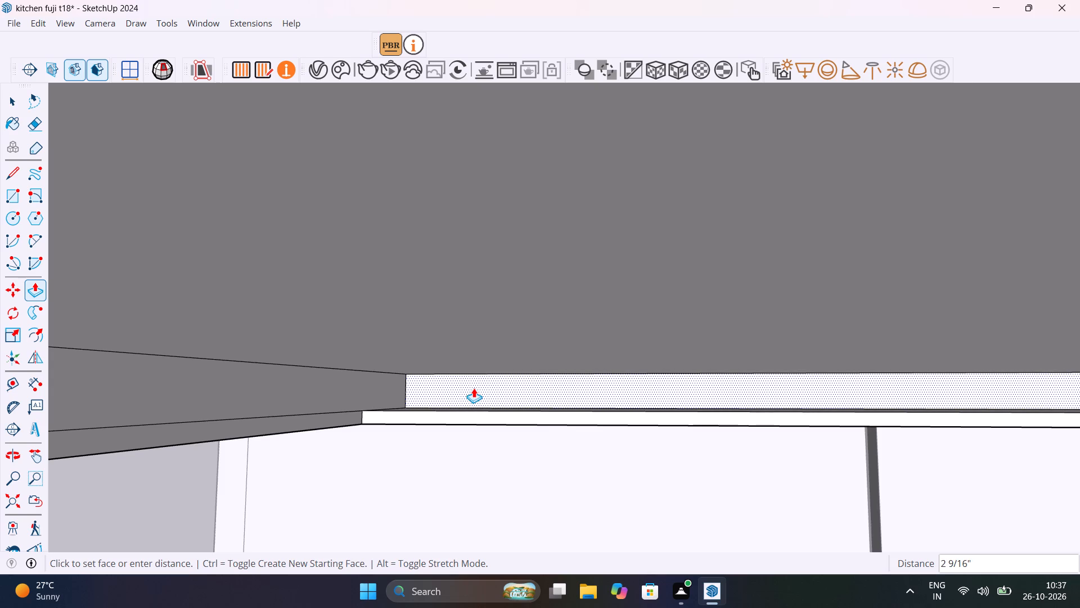
middle_click_drag(470, 388, 462, 382)
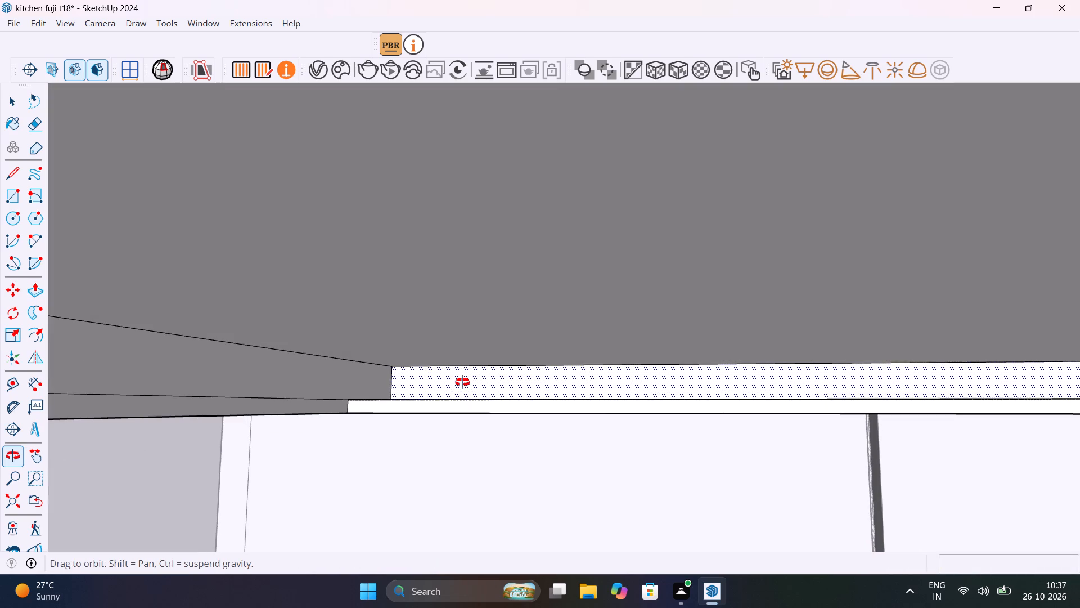
middle_click_drag(462, 382, 462, 389)
scroll(431, 390, "up", 9)
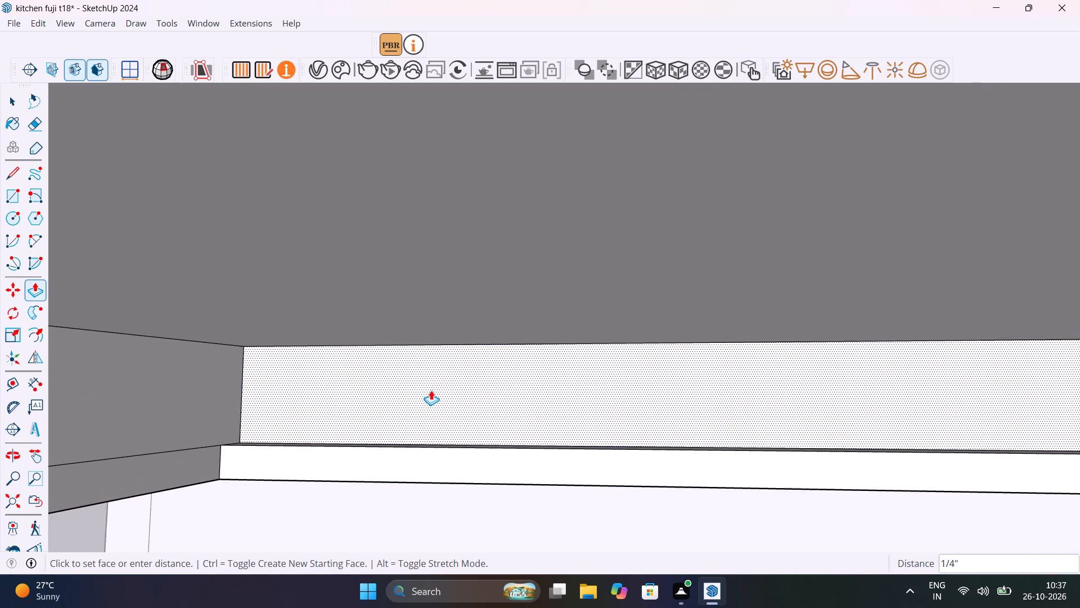
middle_click_drag(431, 390, 428, 396)
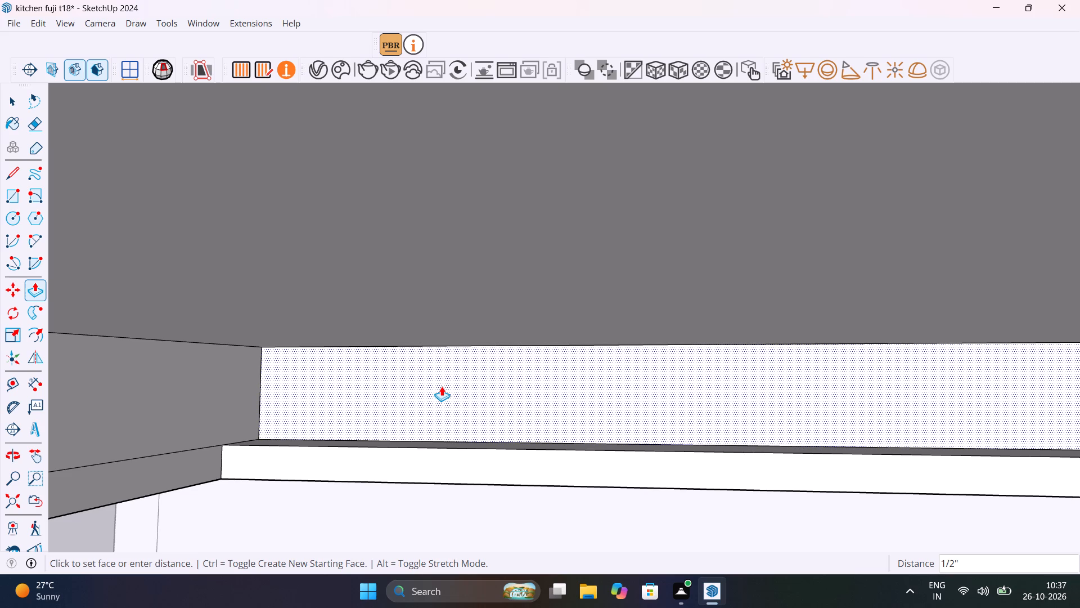
type("1\"")
key("Return")
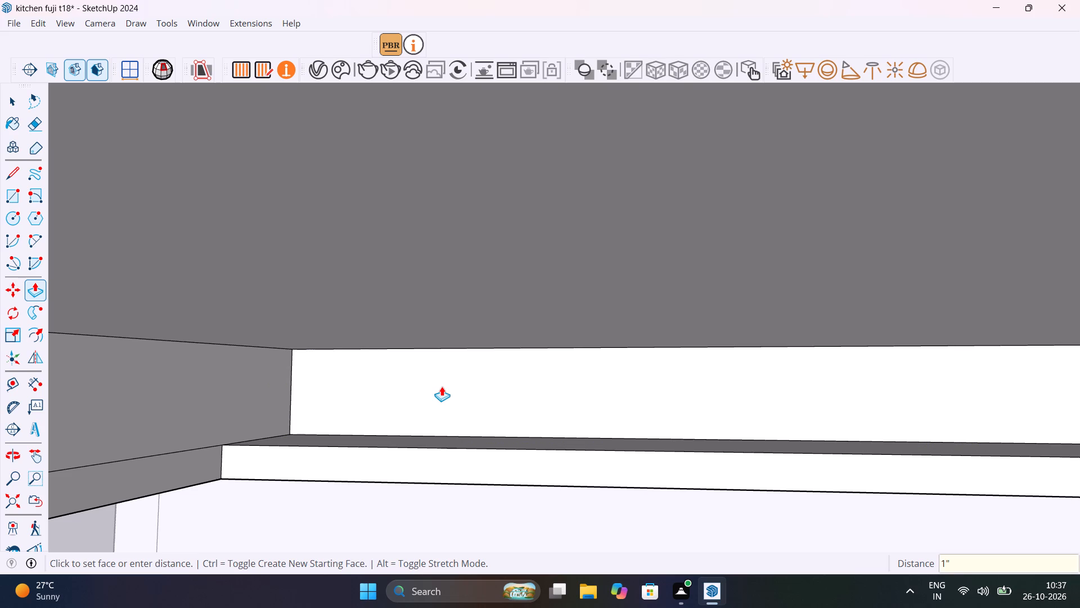
double_click(244, 405)
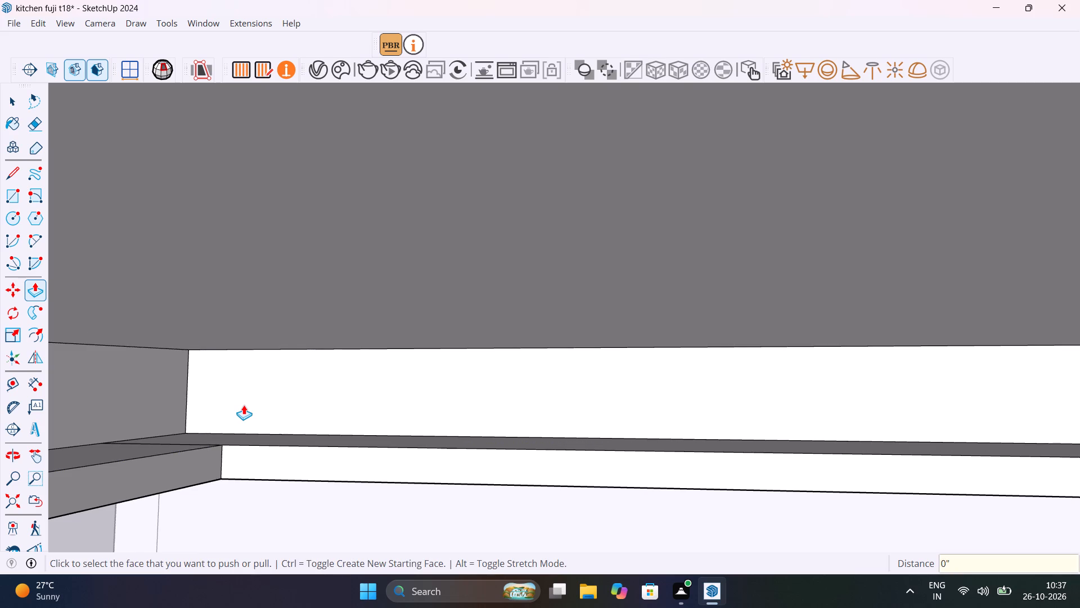
Copy the recess's two adjoining lower edges, along the back cabinets and the plain side wall, 1/4" up its side faces.
scroll(244, 405, "down", 2)
scroll(318, 440, "down", 4)
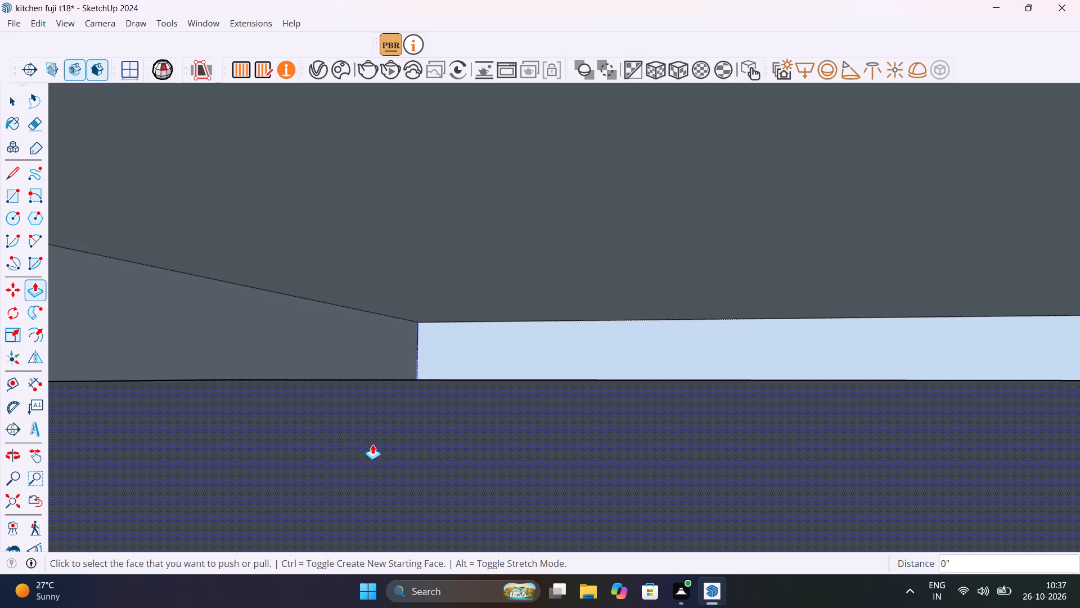
scroll(372, 444, "down", 2)
left_click(16, 497)
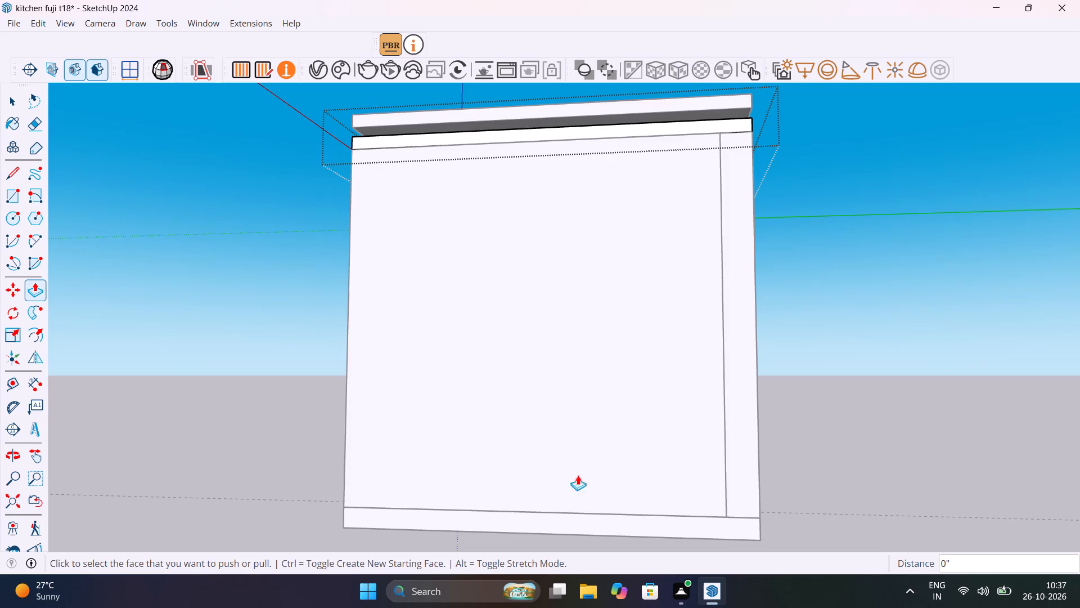
key("space")
middle_click_drag(810, 456, 308, 565)
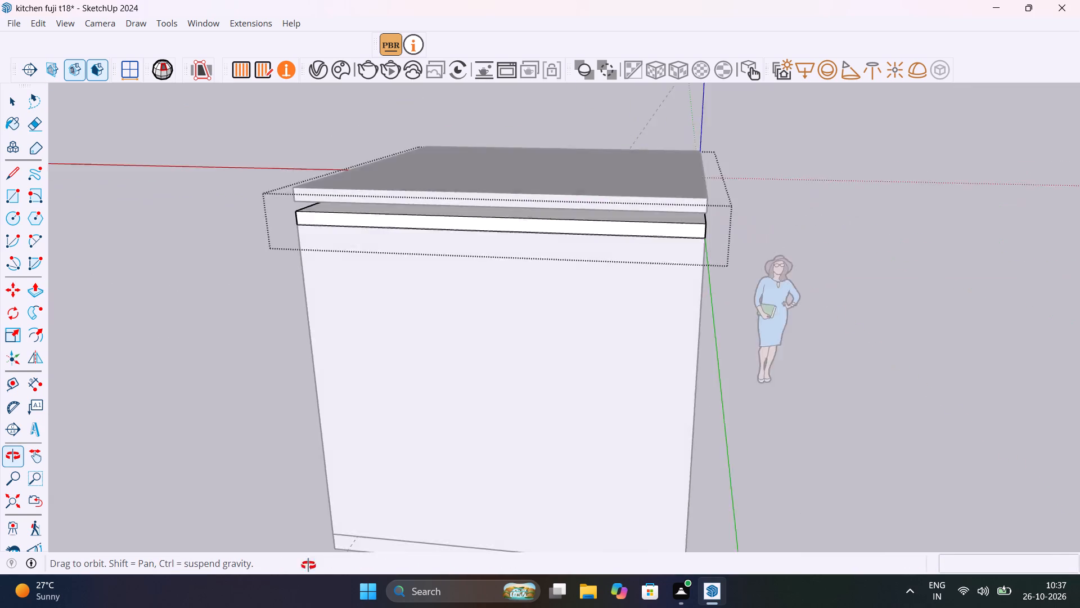
middle_click_drag(308, 565, 92, 534)
middle_click_drag(672, 473, 0, 449)
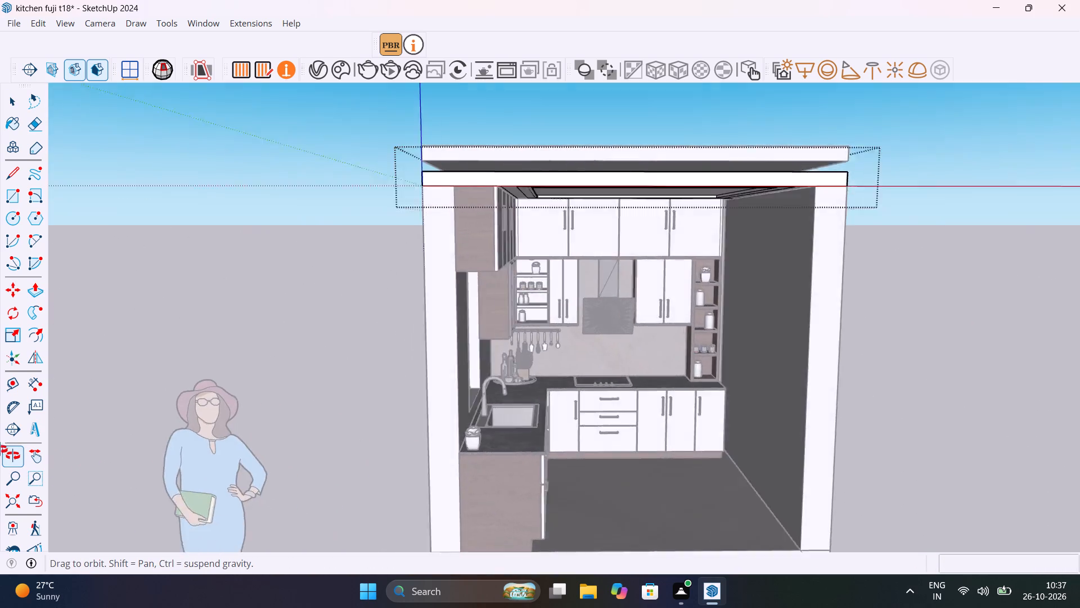
middle_click_drag(0, 449, 0, 521)
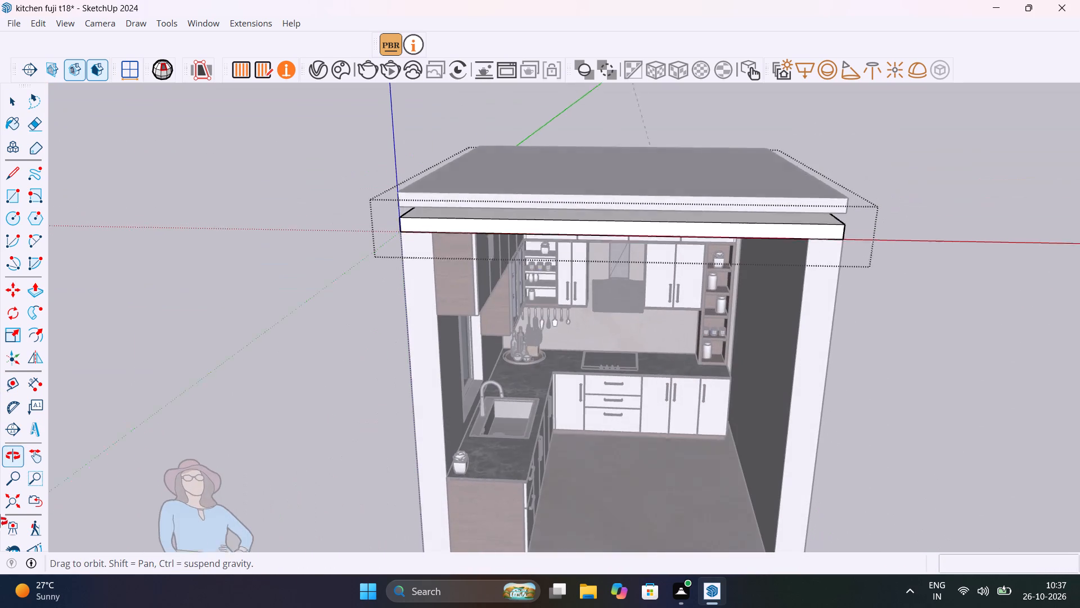
middle_click_drag(0, 521, 0, 522)
scroll(838, 268, "up", 9)
middle_click_drag(785, 270, 785, 267)
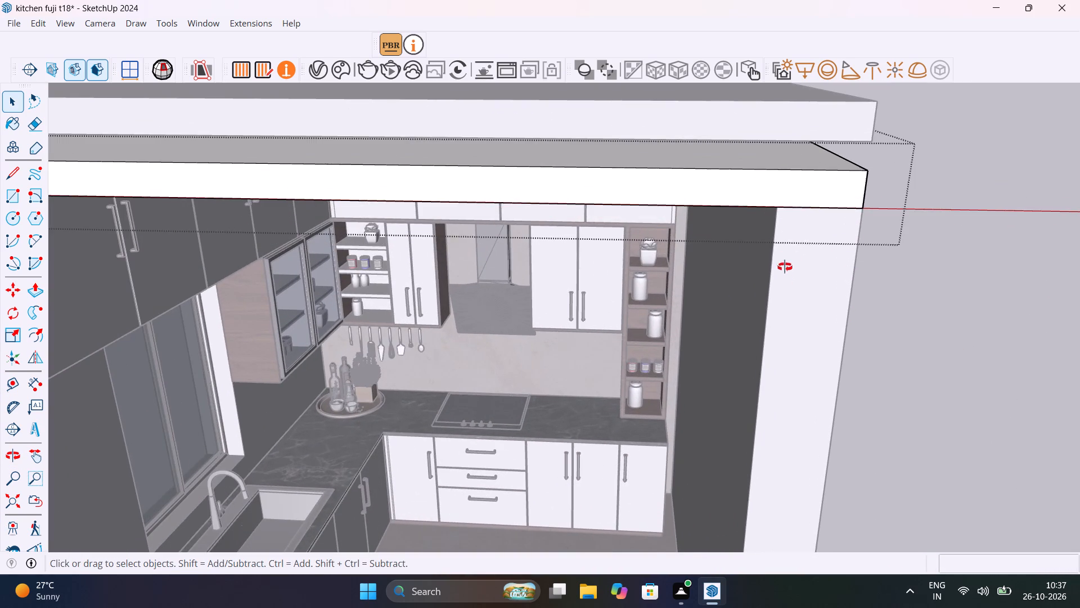
middle_click_drag(785, 267, 907, 178)
scroll(907, 178, "up", 1)
middle_click_drag(603, 169, 563, 166)
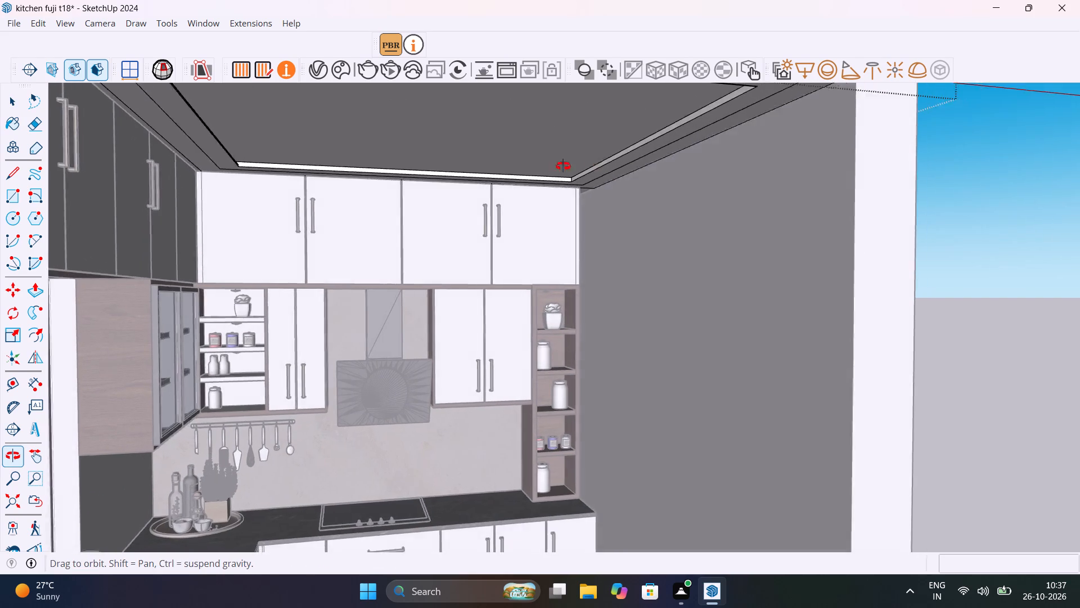
middle_click_drag(563, 166, 607, 109)
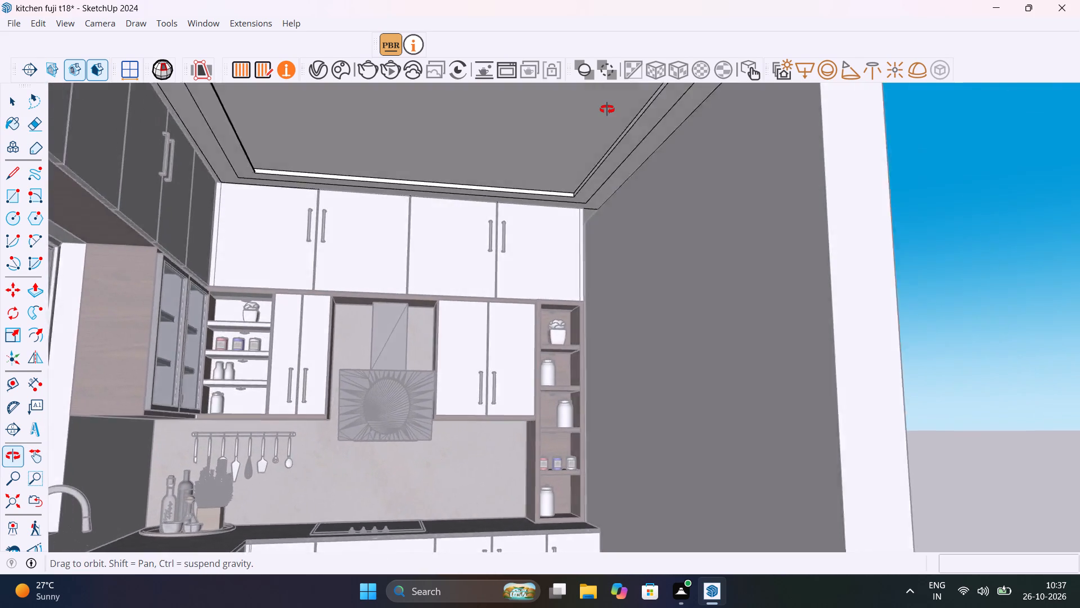
middle_click_drag(607, 109, 615, 166)
scroll(570, 173, "up", 2)
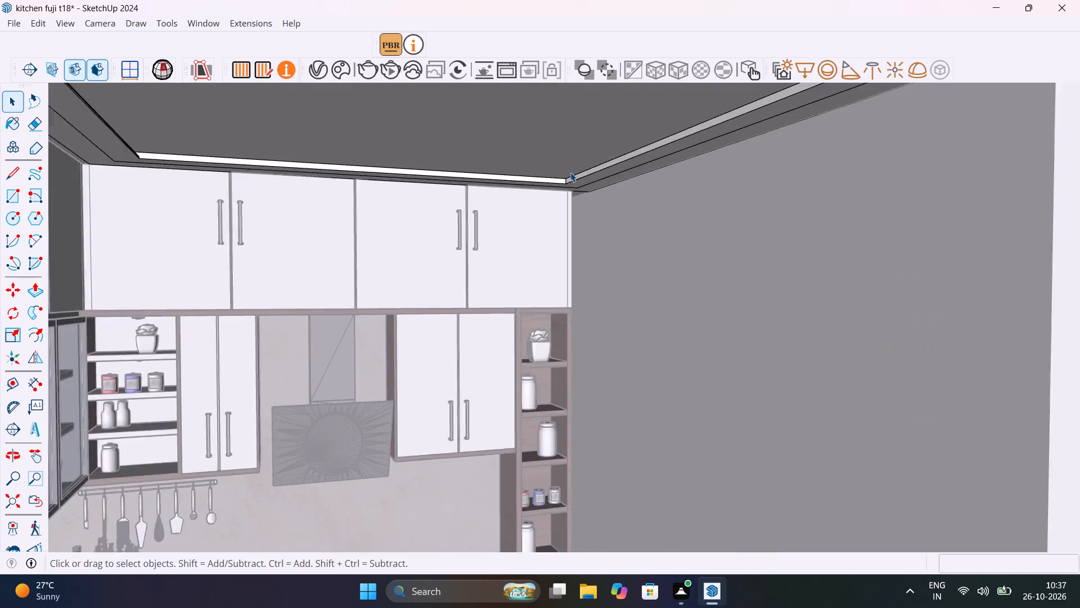
scroll(570, 172, "up", 16)
middle_click_drag(625, 230, 677, 229)
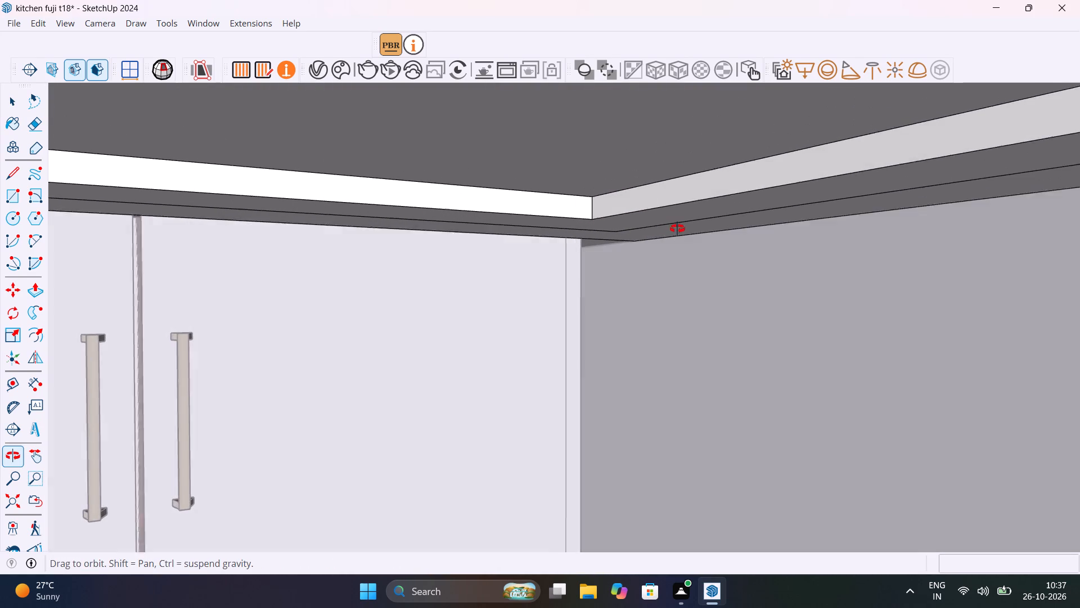
middle_click_drag(677, 229, 678, 229)
scroll(668, 207, "up", 3)
left_click(668, 207)
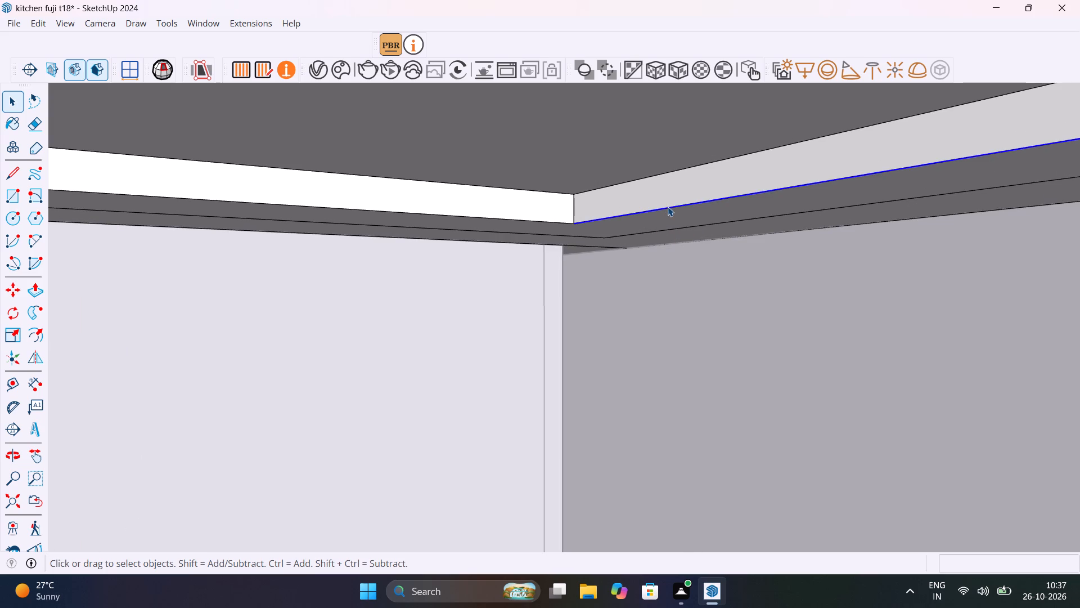
left_click(551, 220, "shift")
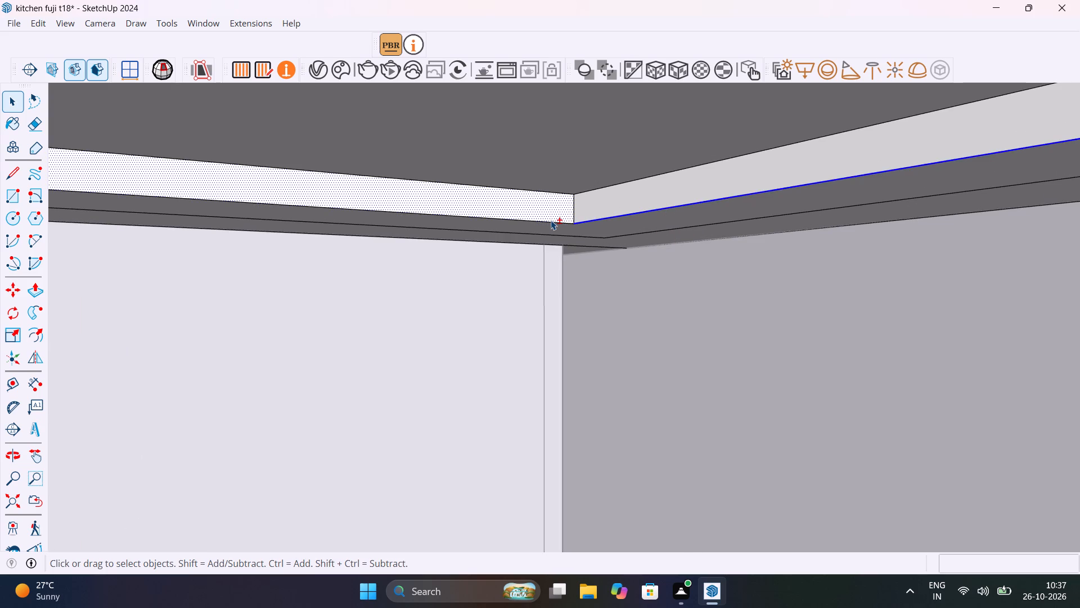
left_click(551, 222, "shift")
left_click(555, 210, "shift")
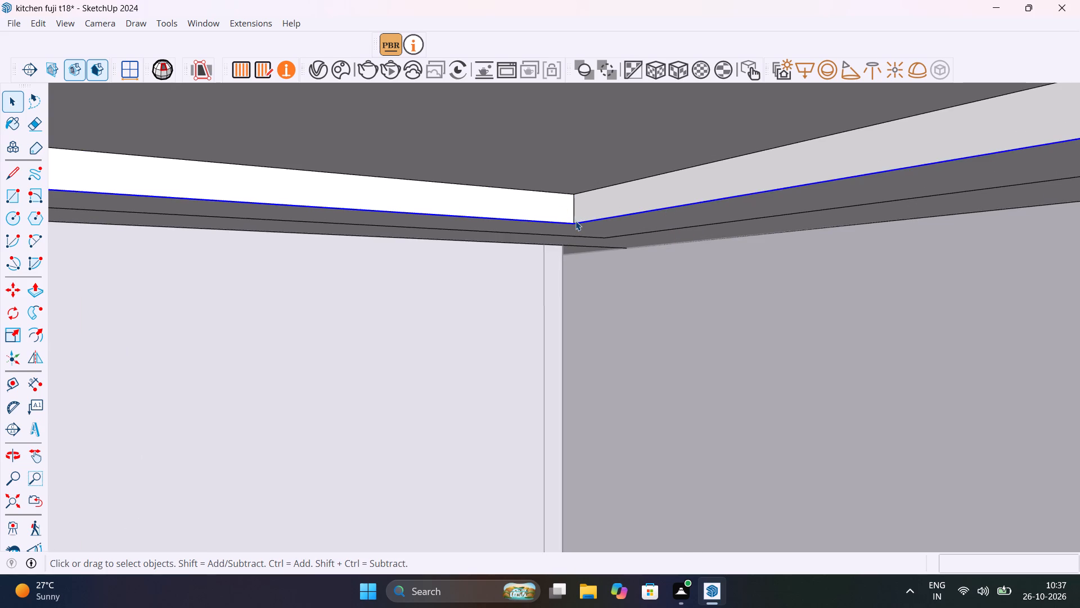
key("m")
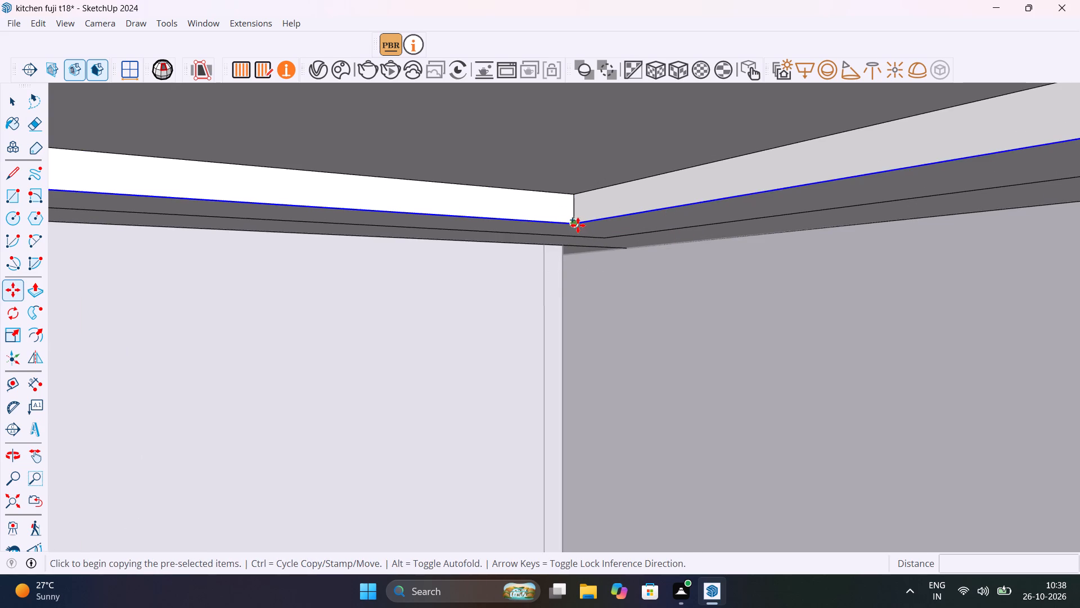
left_click(578, 225)
scroll(577, 212, "up", 9)
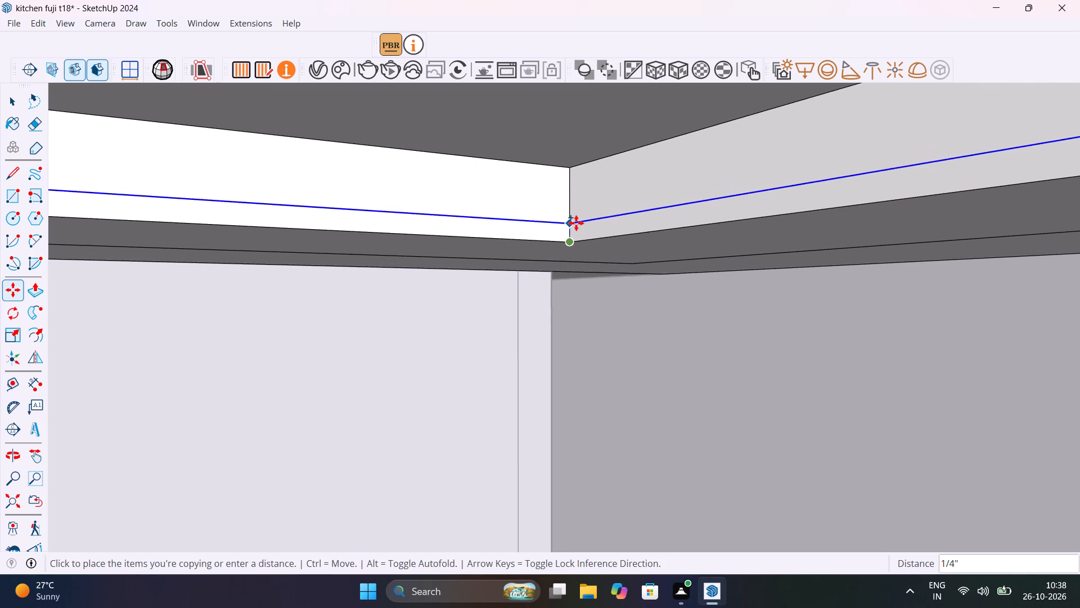
left_click(576, 223)
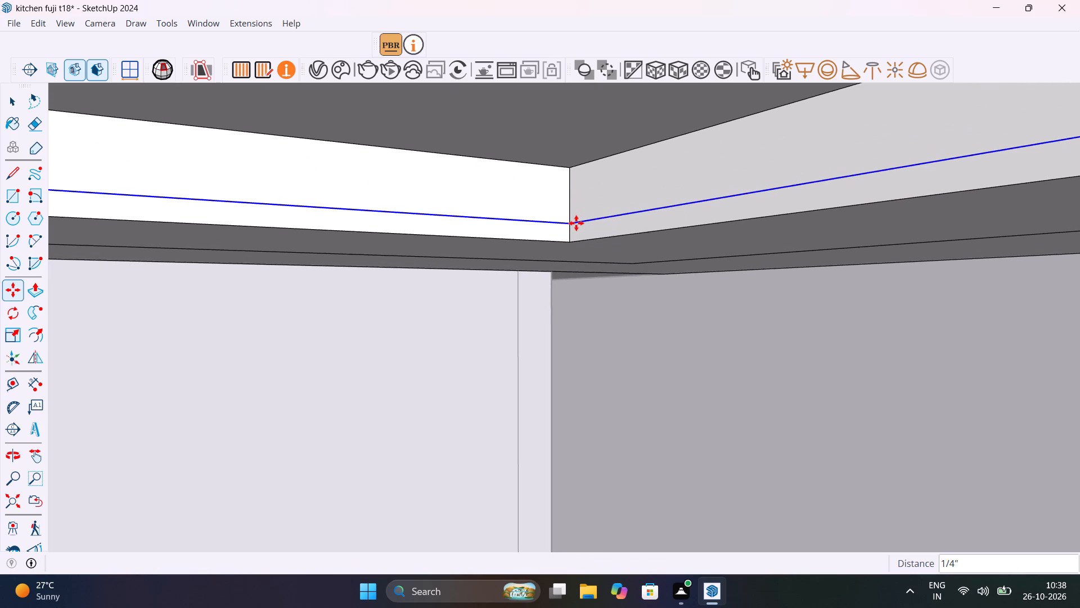
key("space")
Push the side-face strips above the copied edges 1" outward on both of these adjoining sides.
left_click(614, 202)
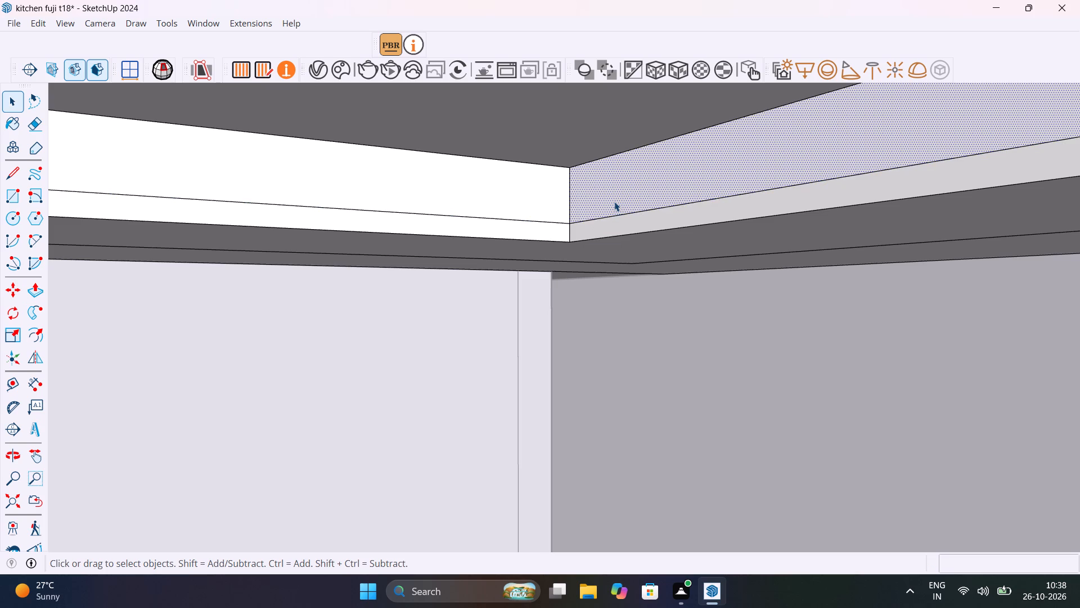
key("p")
left_click(616, 199)
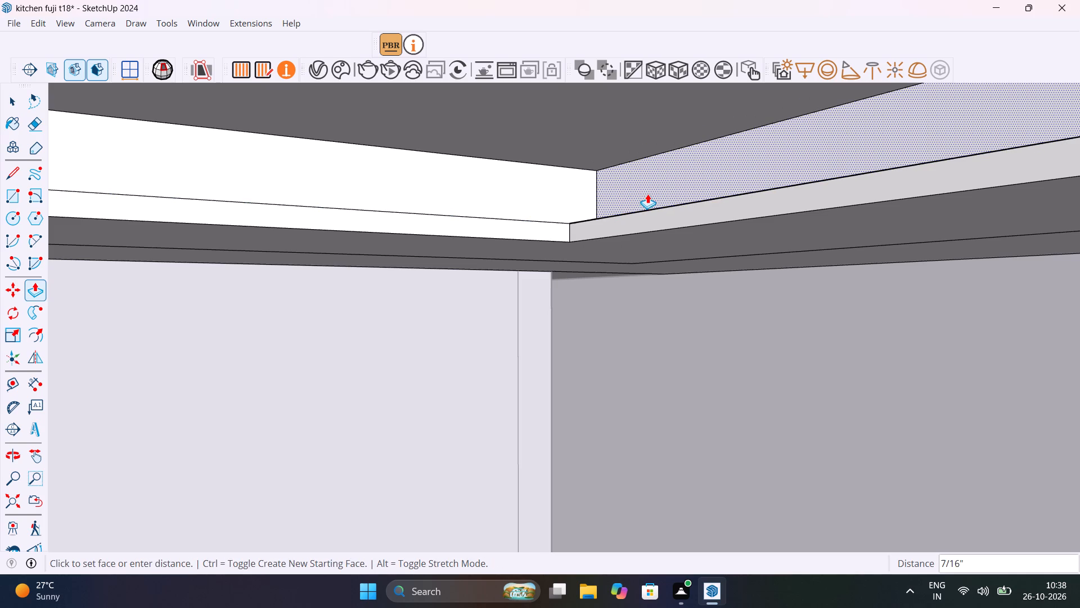
type("1\"")
key("Return")
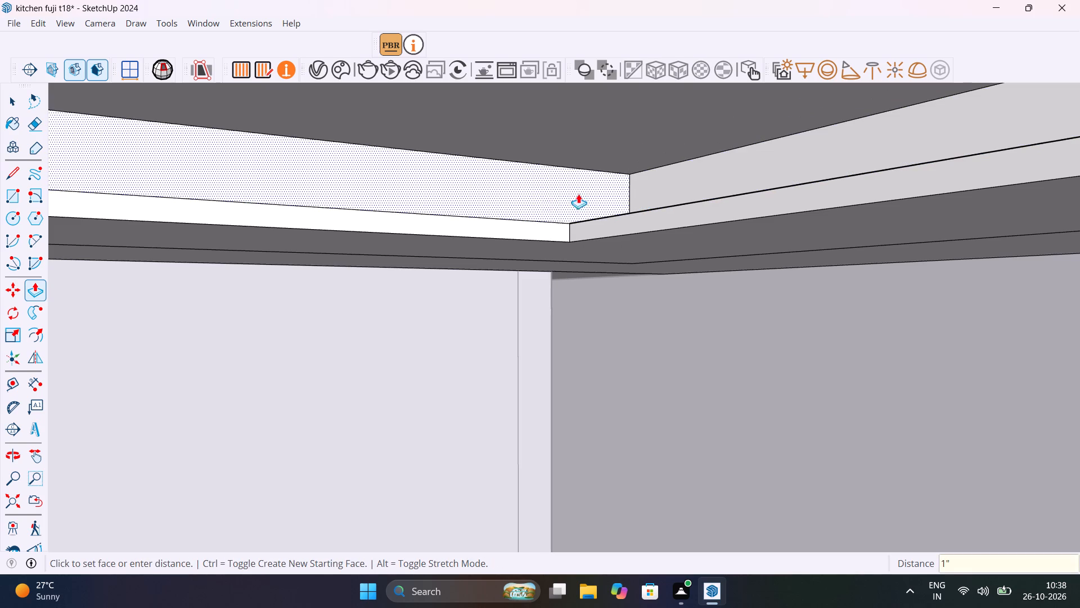
double_click(543, 194)
key("space")
Delete the leftover lines on the slab's underside near the back corner by the plain side wall.
scroll(543, 195, "down", 4)
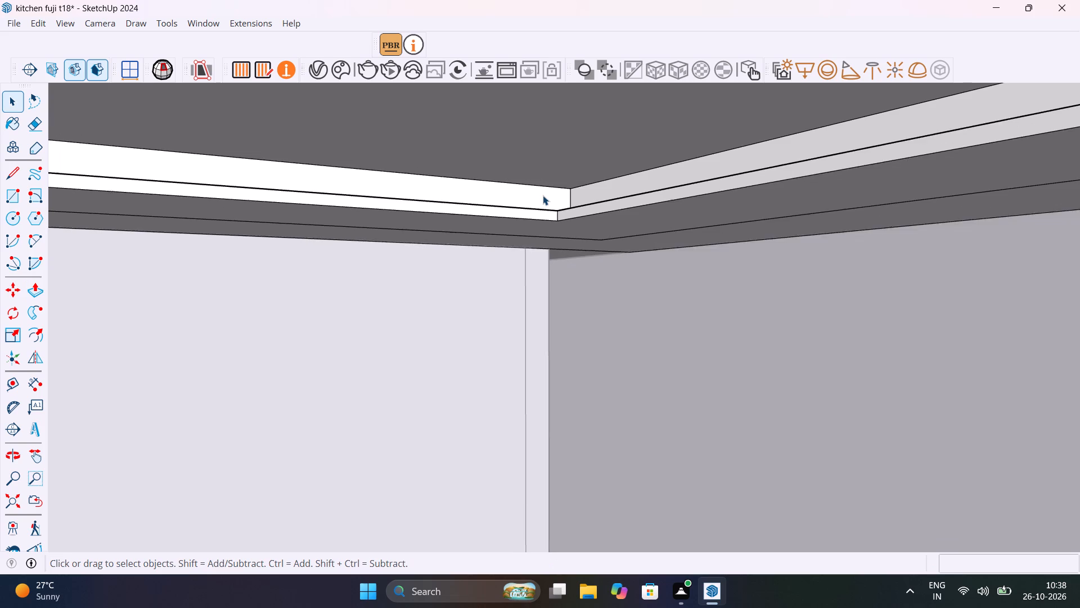
scroll(543, 195, "down", 6)
middle_click_drag(610, 216, 602, 157)
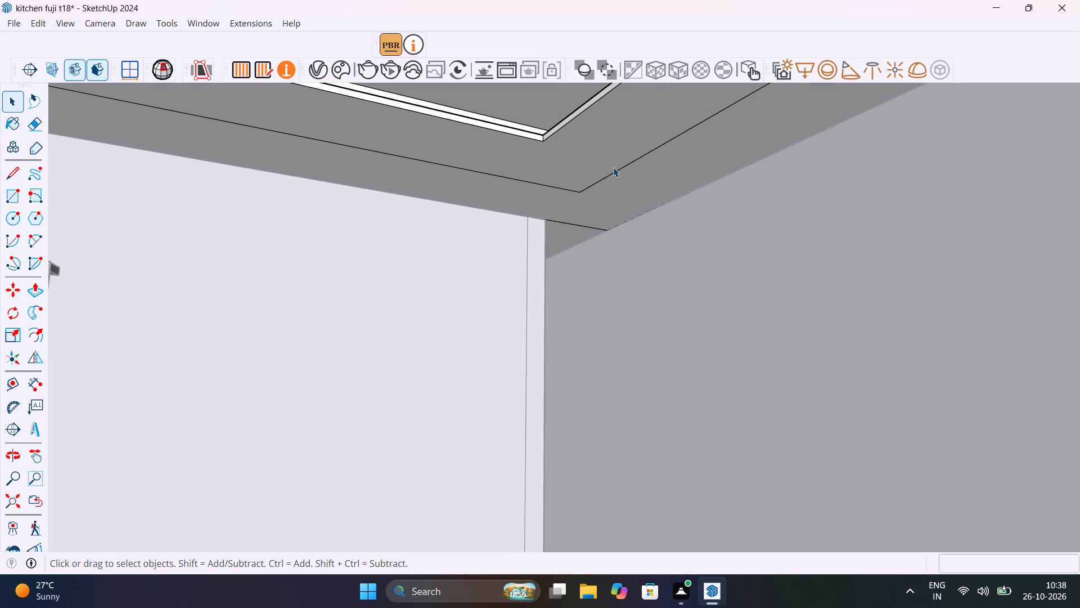
left_click(621, 170)
key("Delete")
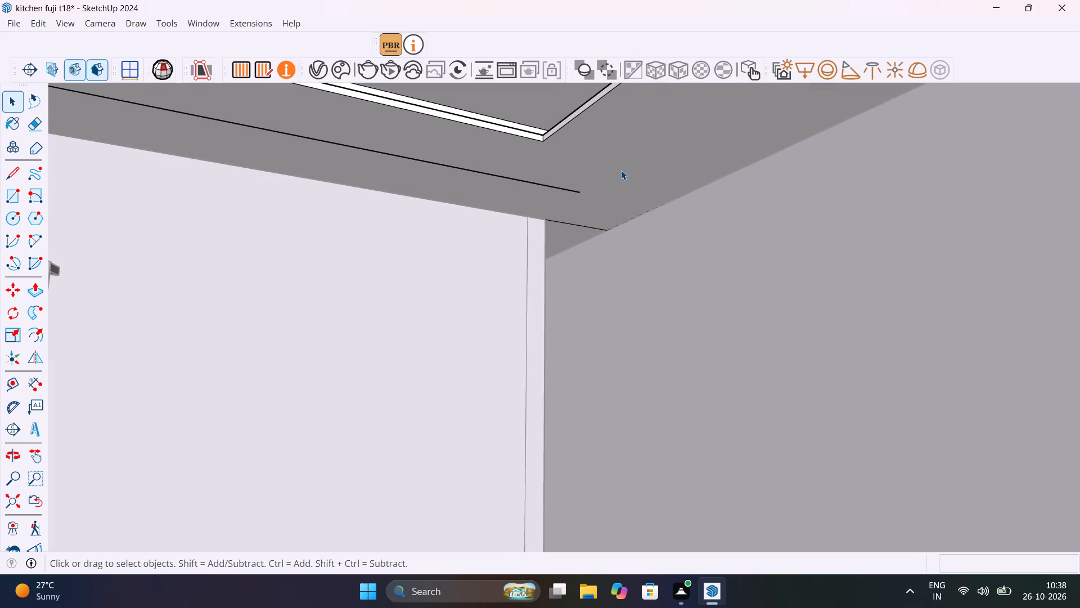
left_click(569, 188)
left_click(569, 191)
key("Delete")
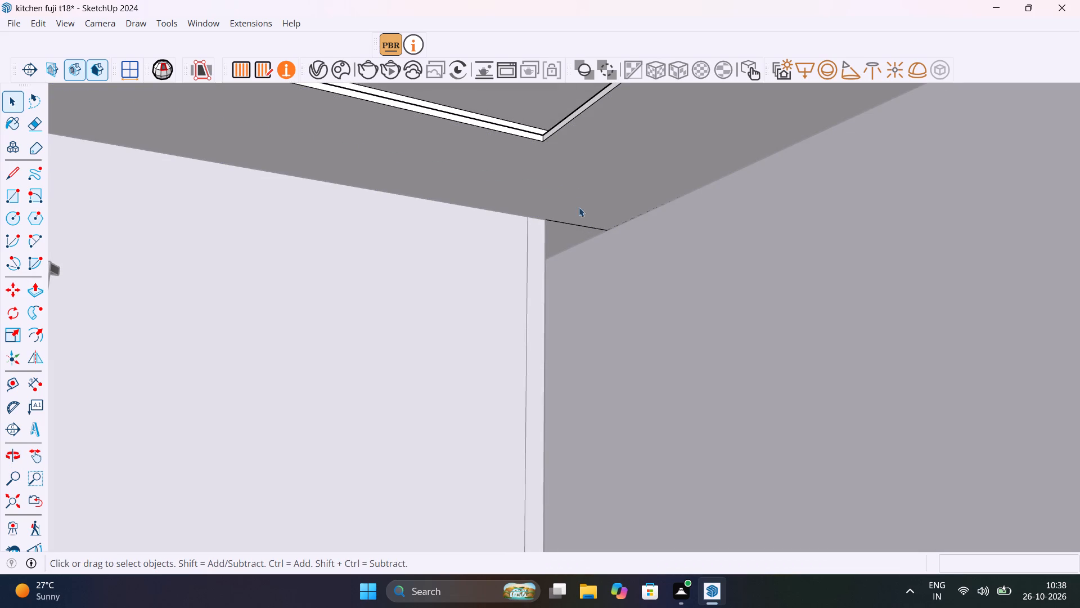
left_click(577, 225)
key("Delete")
Delete the remaining leftover lines on the slab's underside along the window-side wall cabinets and the open front.
scroll(586, 230, "down", 20)
middle_click_drag(613, 241, 395, 203)
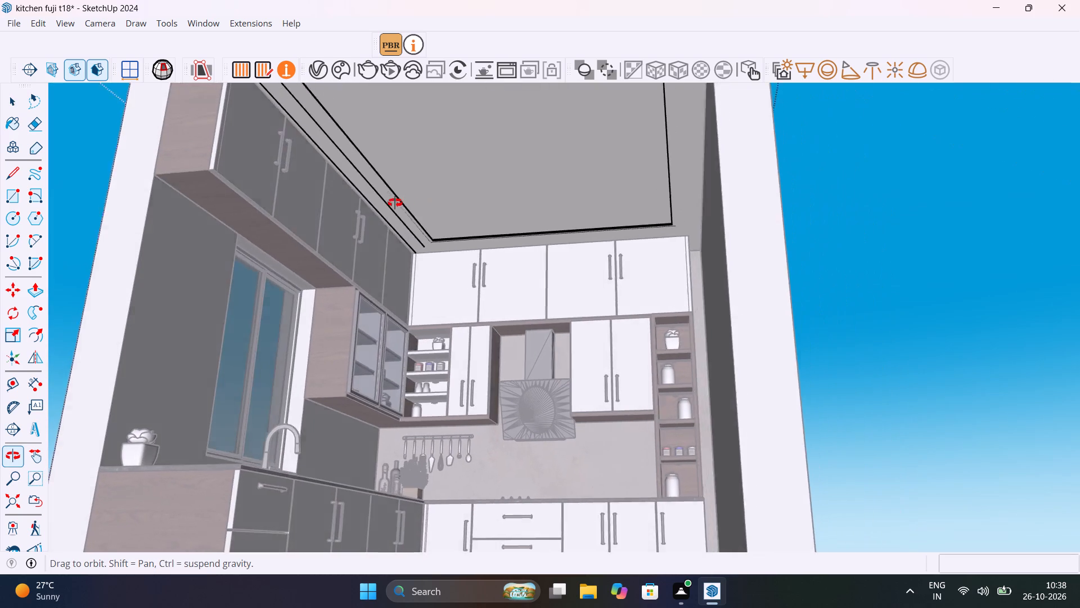
middle_click_drag(395, 203, 389, 203)
scroll(380, 208, "up", 11)
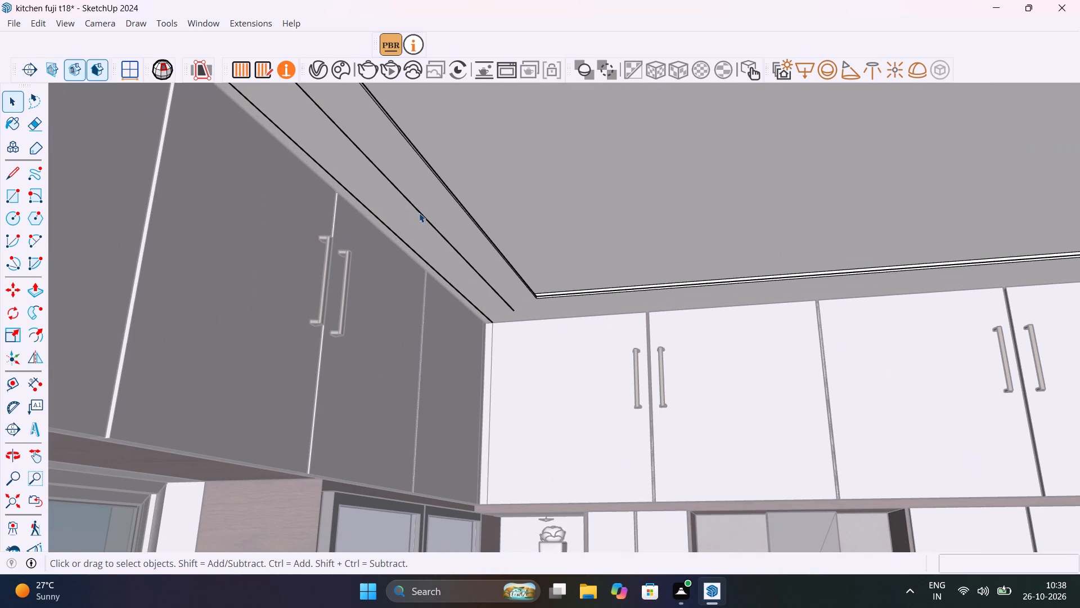
left_click(419, 212)
key("Delete")
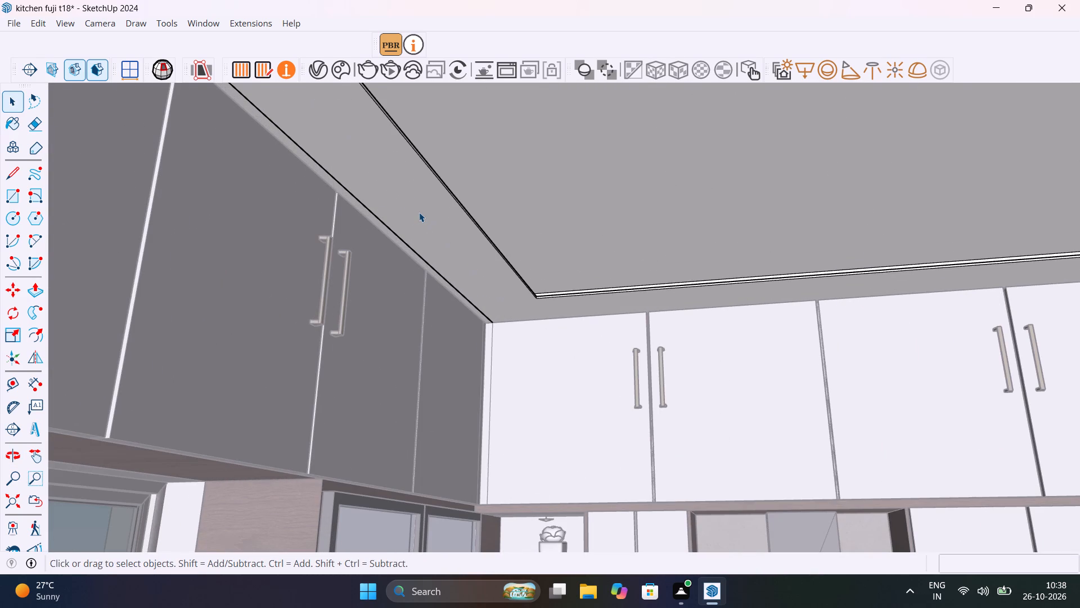
scroll(419, 212, "down", 20)
scroll(389, 157, "up", 19)
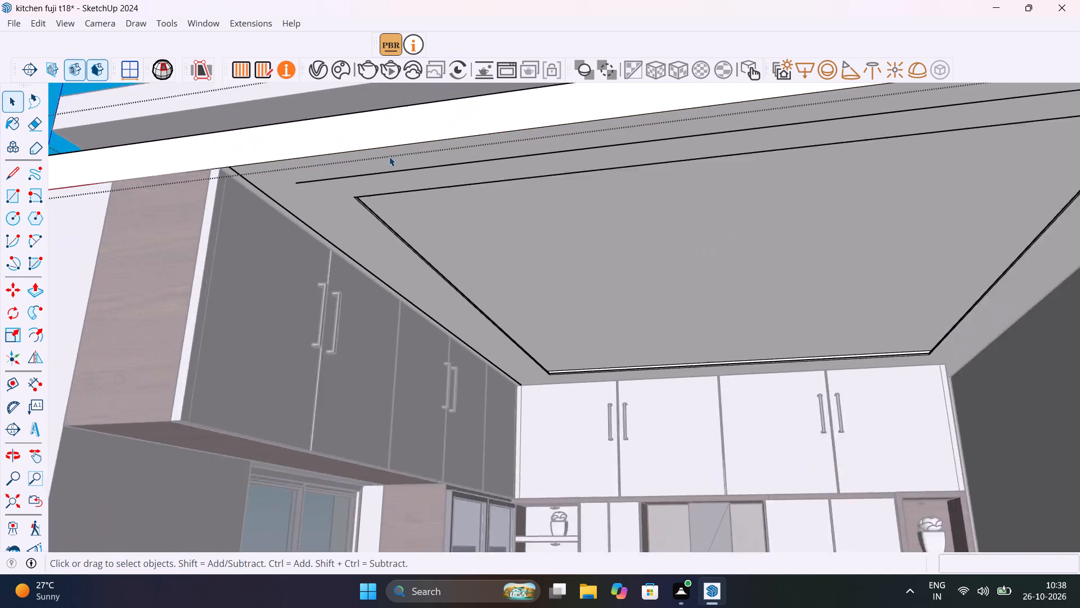
left_click(402, 174)
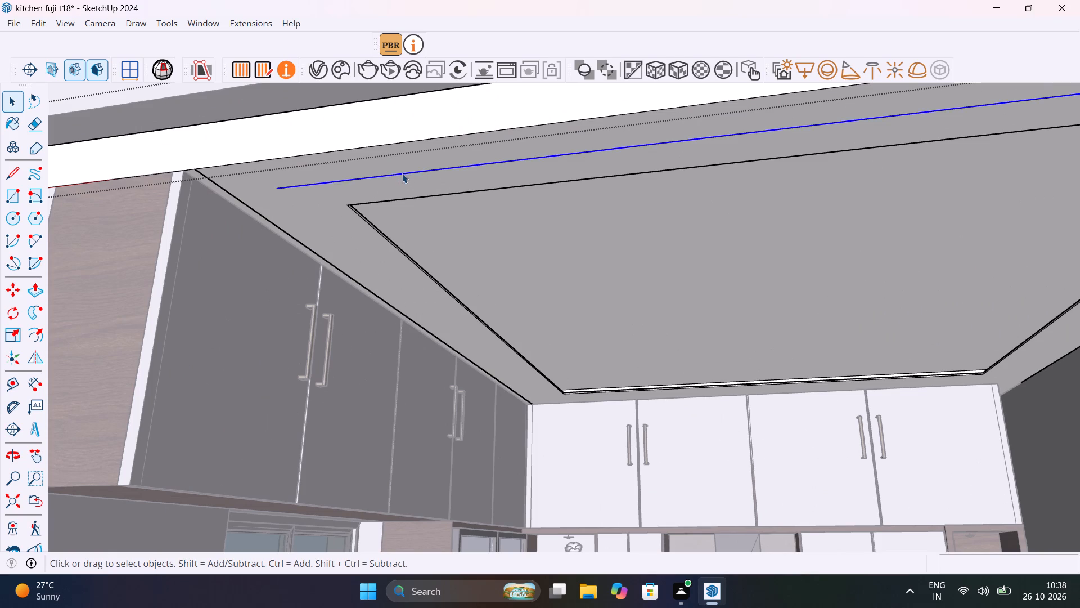
key("Delete")
left_click(388, 303)
key("Delete")
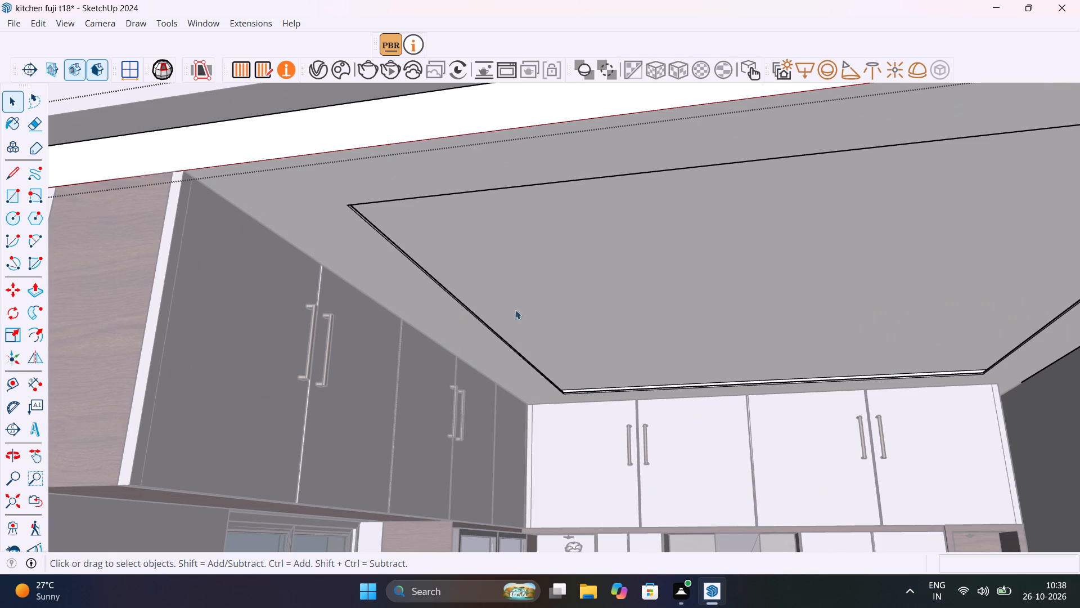
Close the lower ceiling slab group and view the whole recess from below.
scroll(631, 313, "down", 15)
left_click(966, 343)
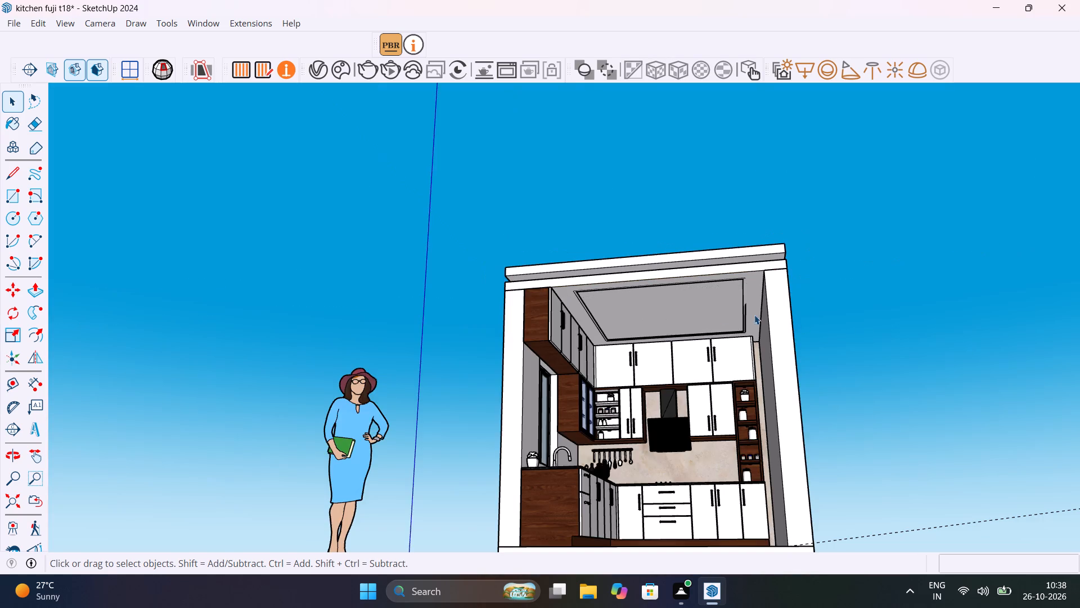
scroll(711, 311, "up", 10)
scroll(821, 337, "up", 1)
middle_click_drag(815, 330, 765, 264)
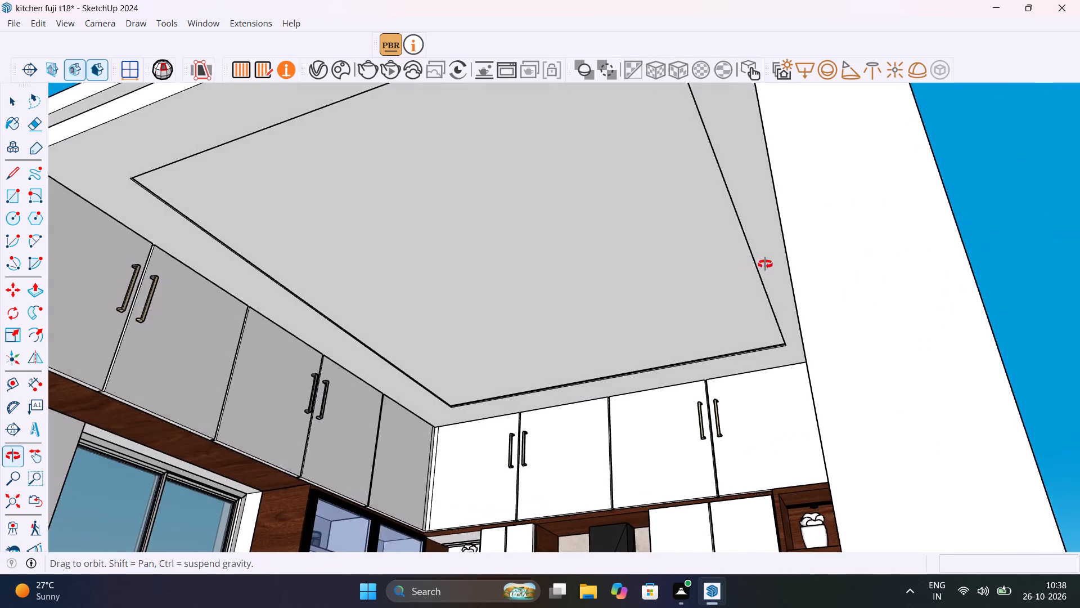
middle_click_drag(765, 264, 863, 394)
middle_click_drag(843, 334, 799, 214)
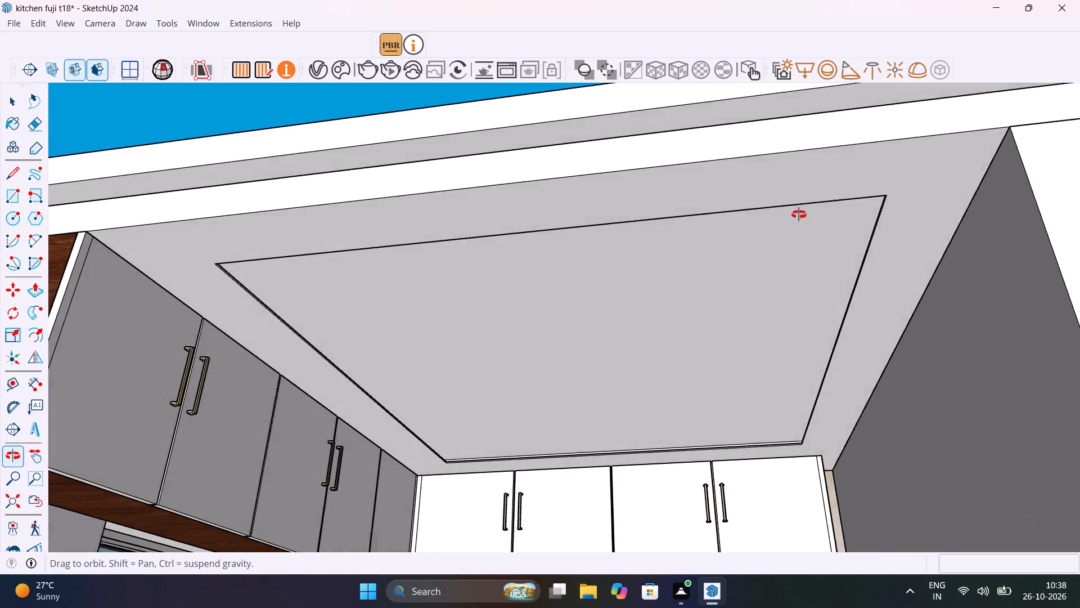
Delete the separate slab floating above the kitchen's lower ceiling slab.
middle_click_drag(799, 214, 838, 350)
scroll(838, 351, "down", 19)
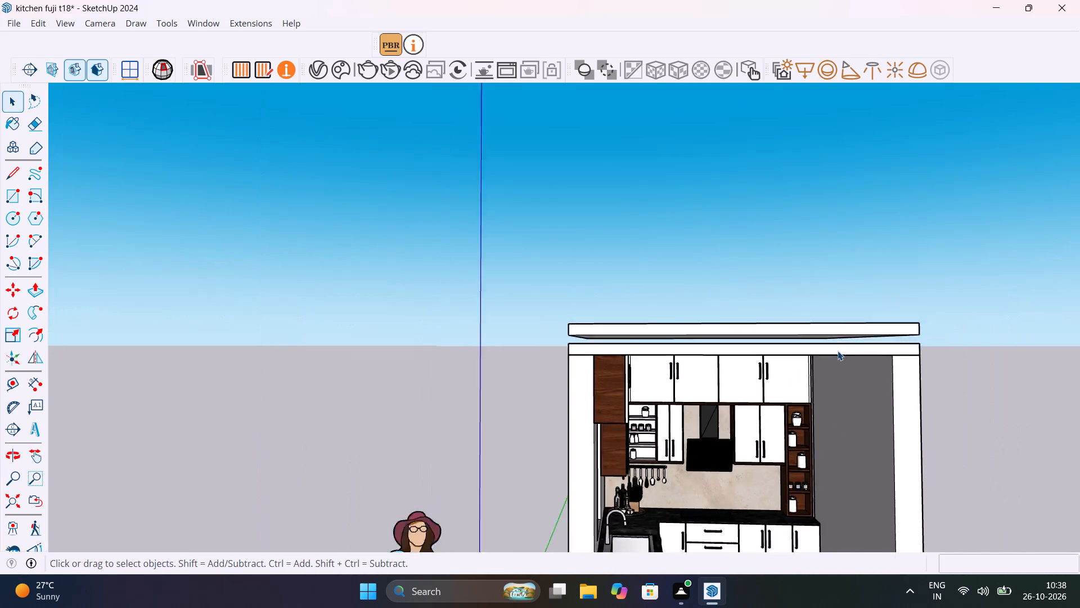
scroll(838, 351, "down", 3)
middle_click_drag(837, 338, 777, 309)
scroll(777, 327, "up", 2)
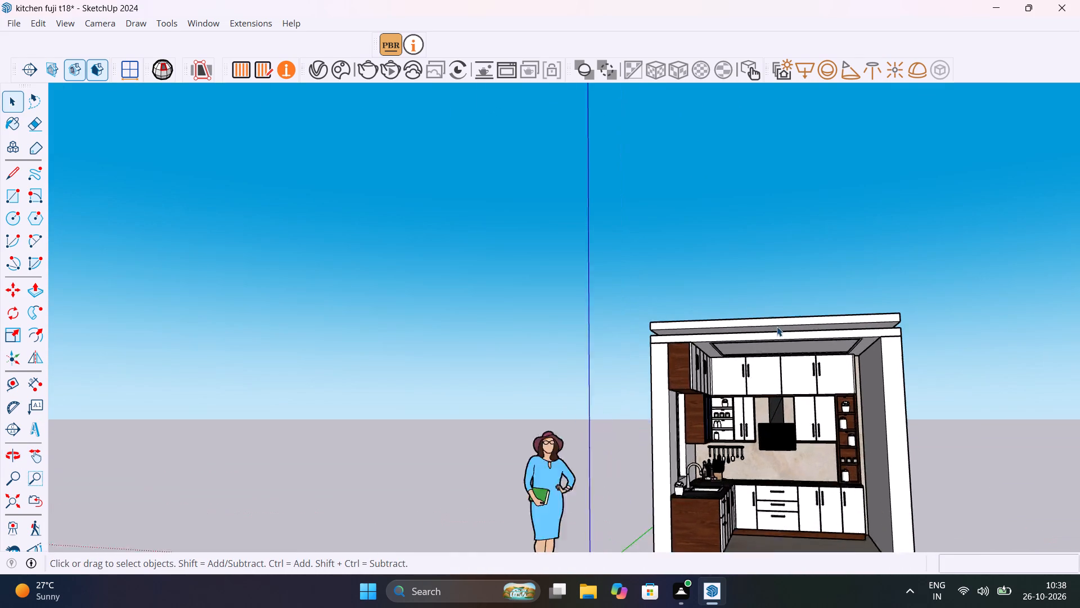
scroll(777, 327, "up", 4)
left_click(777, 325)
key("Delete")
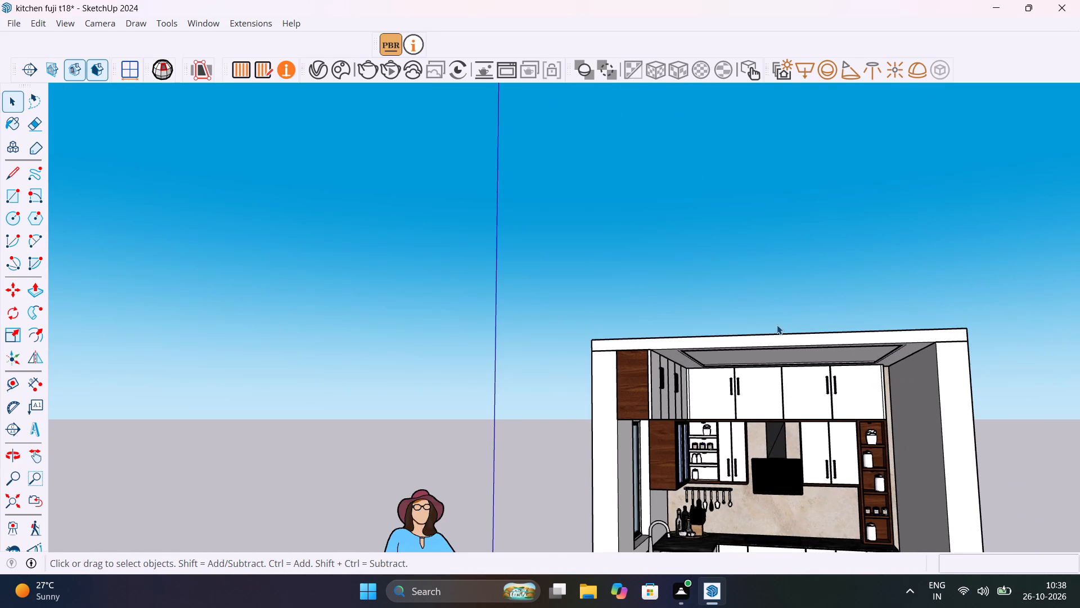
Examine the remaining ceiling slab's recess and stepped edges from below, around the corner of the wall cabinets.
scroll(779, 360, "up", 13)
middle_click_drag(675, 354, 696, 365)
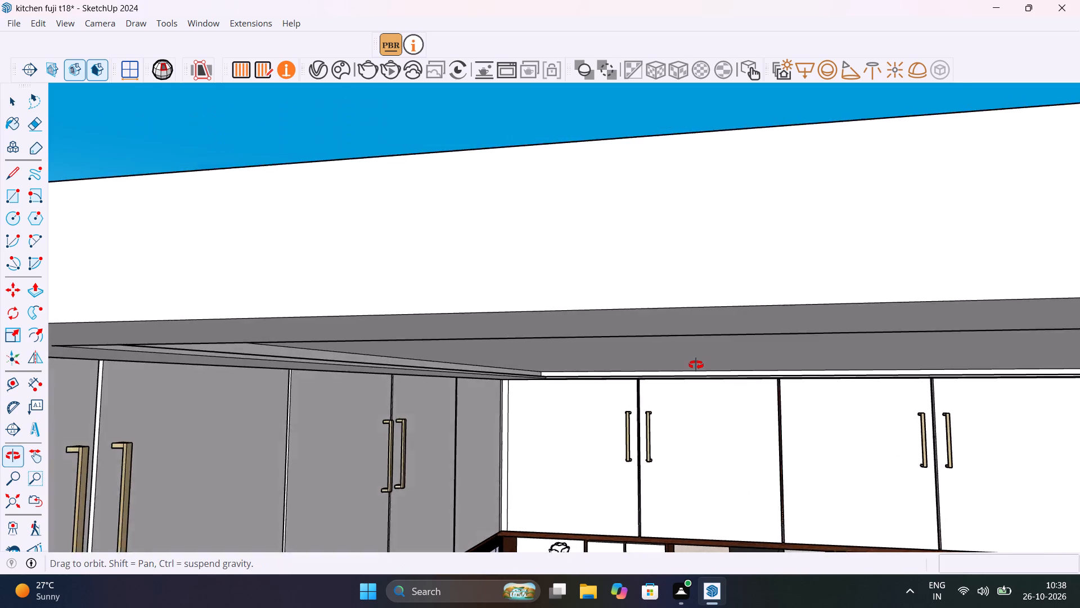
middle_click_drag(696, 365, 708, 351)
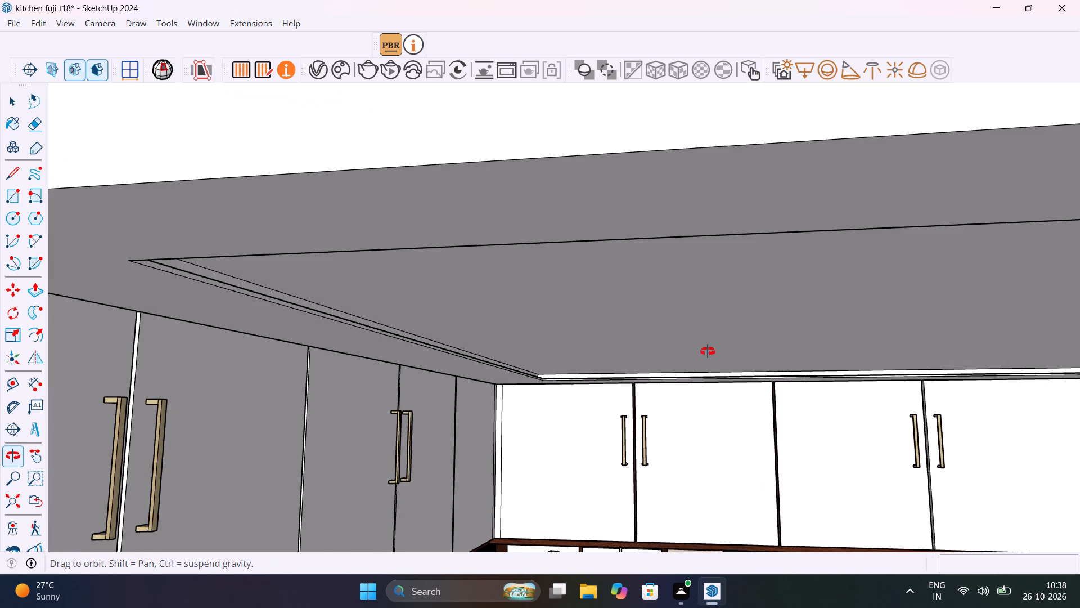
middle_click_drag(708, 351, 708, 349)
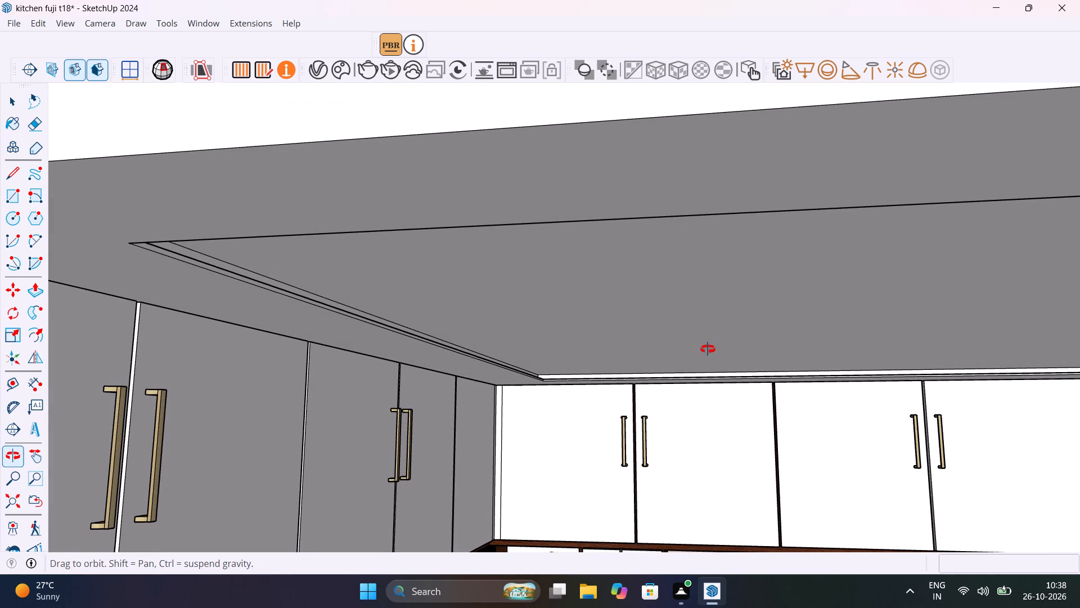
middle_click_drag(708, 349, 775, 372)
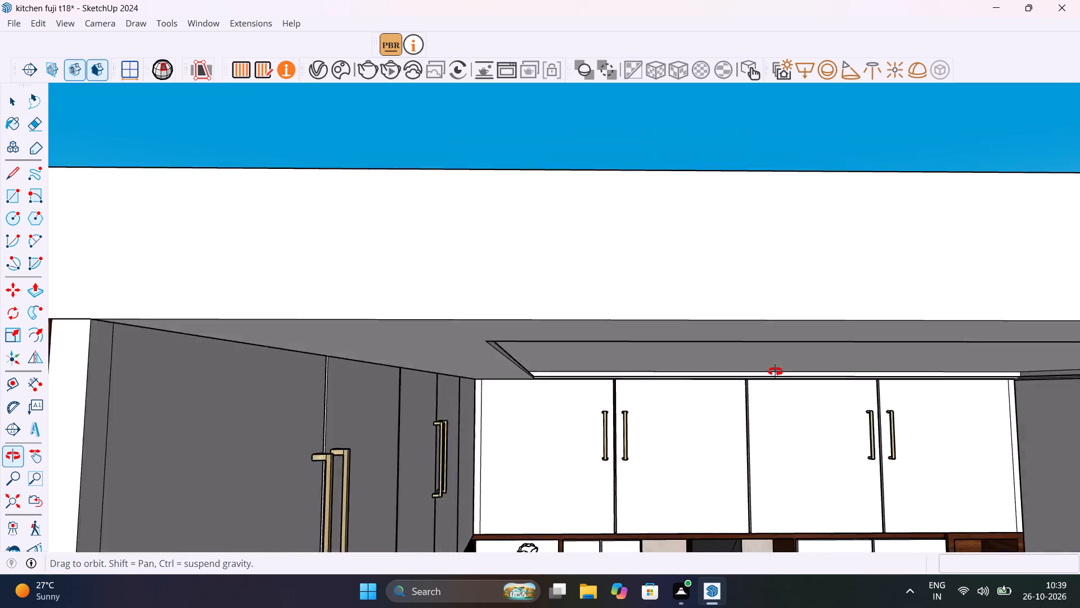
middle_click_drag(775, 372, 681, 343)
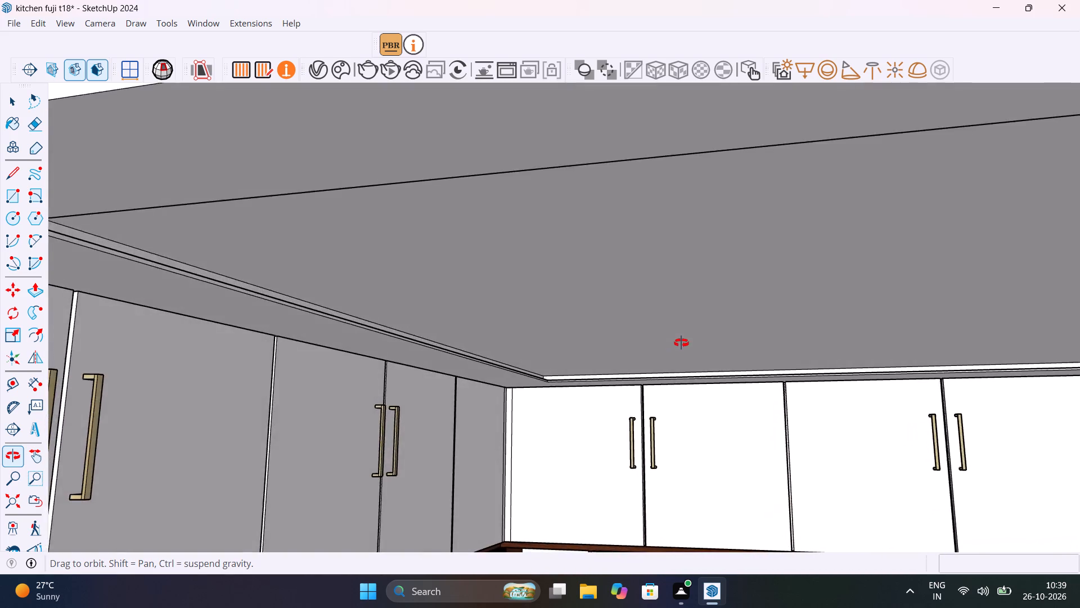
middle_click_drag(681, 343, 621, 359)
scroll(444, 351, "up", 6)
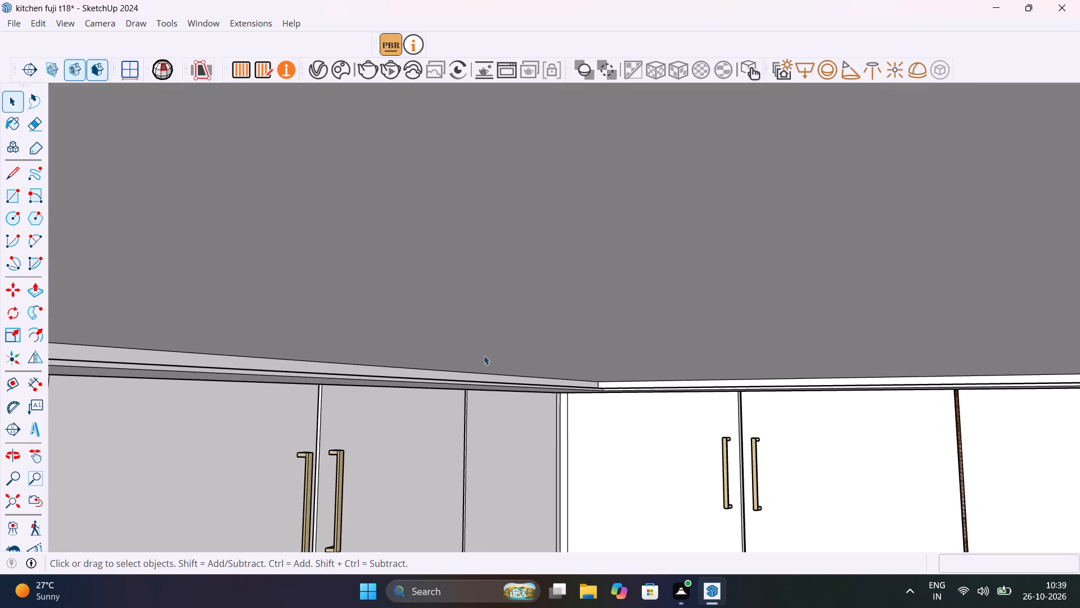
middle_click_drag(475, 343, 346, 310)
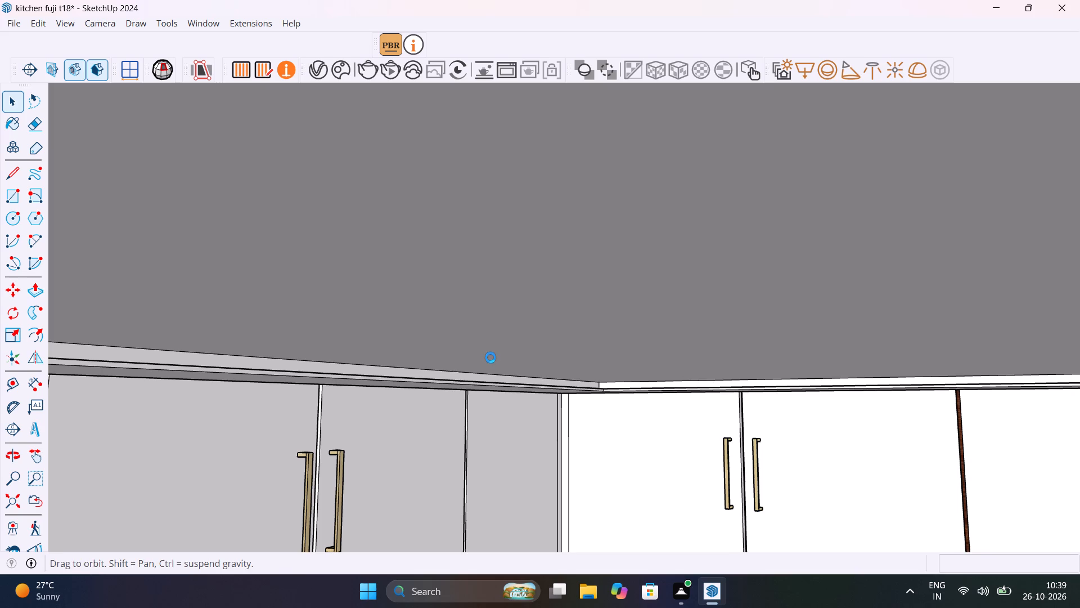
middle_click_drag(501, 348, 305, 369)
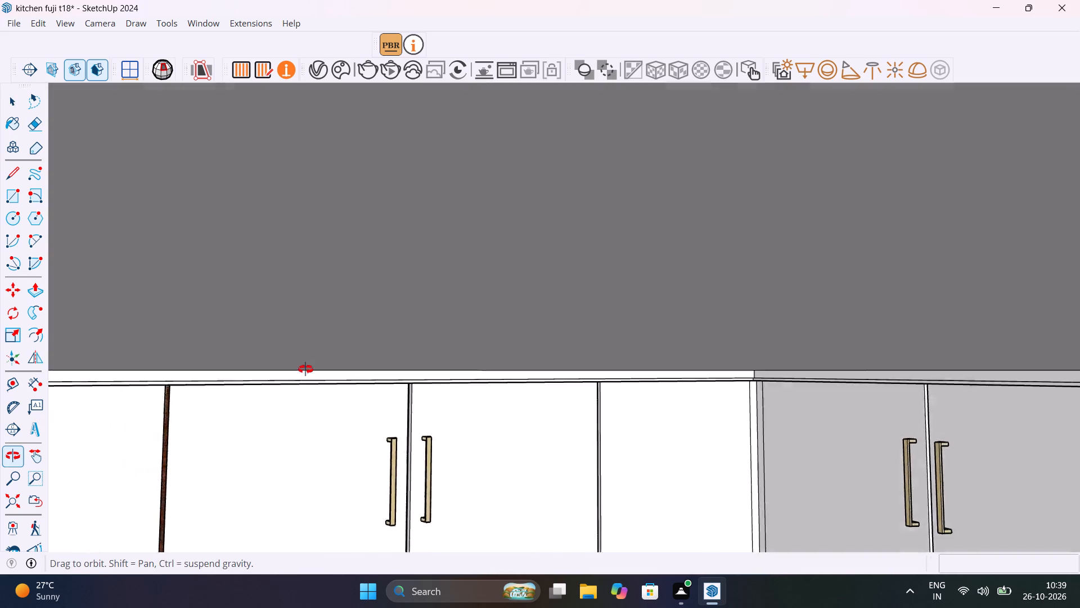
middle_click_drag(305, 369, 295, 354)
Open the ceiling slab group for editing and select the narrow ledge face along the window-side wall cabinets.
scroll(371, 362, "up", 6)
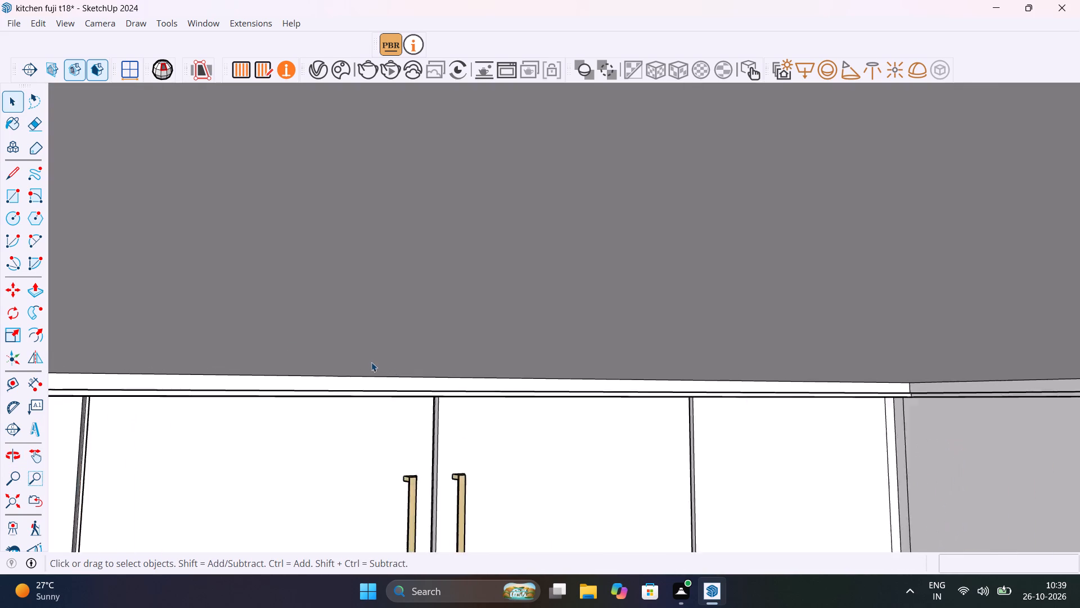
scroll(371, 362, "up", 14)
middle_click_drag(595, 387, 607, 400)
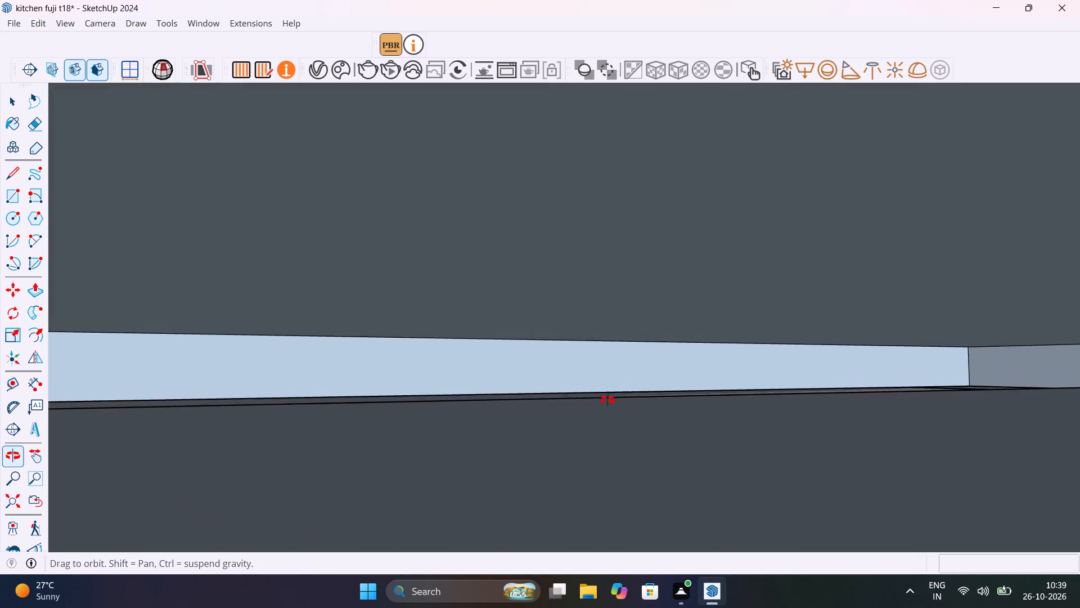
middle_click_drag(607, 400, 611, 383)
scroll(610, 385, "up", 11)
middle_click_drag(638, 394, 652, 403)
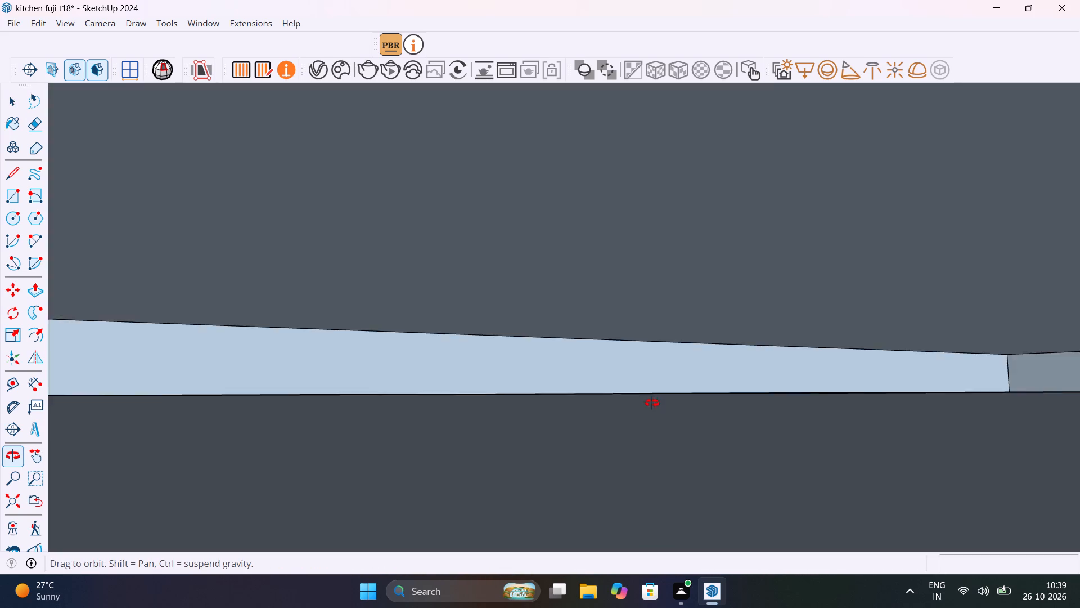
middle_click_drag(652, 403, 651, 386)
scroll(681, 427, "up", 9)
middle_click_drag(717, 443, 722, 444)
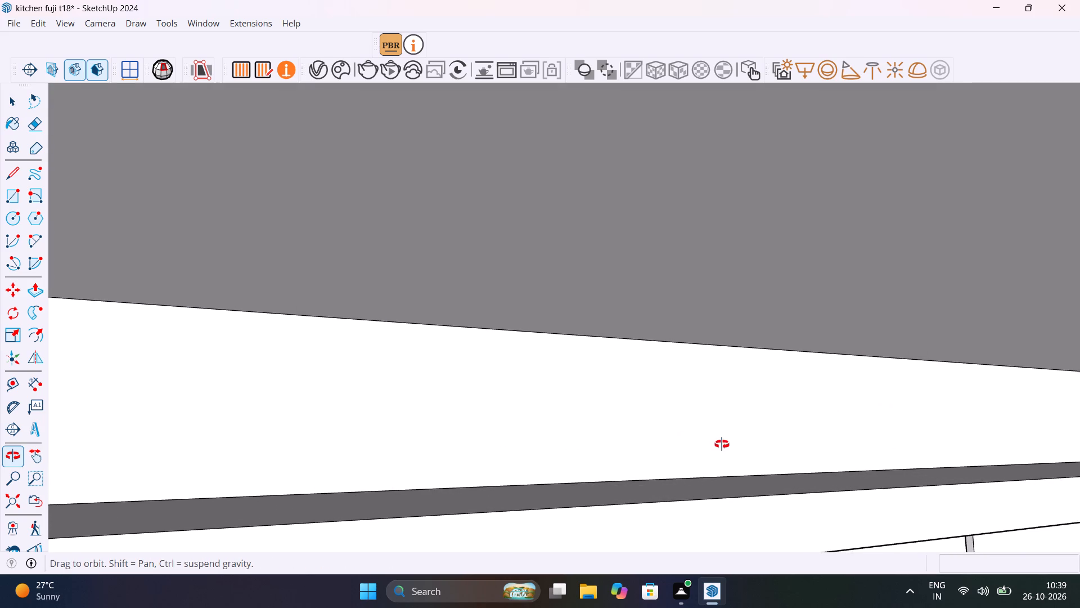
middle_click_drag(722, 444, 757, 464)
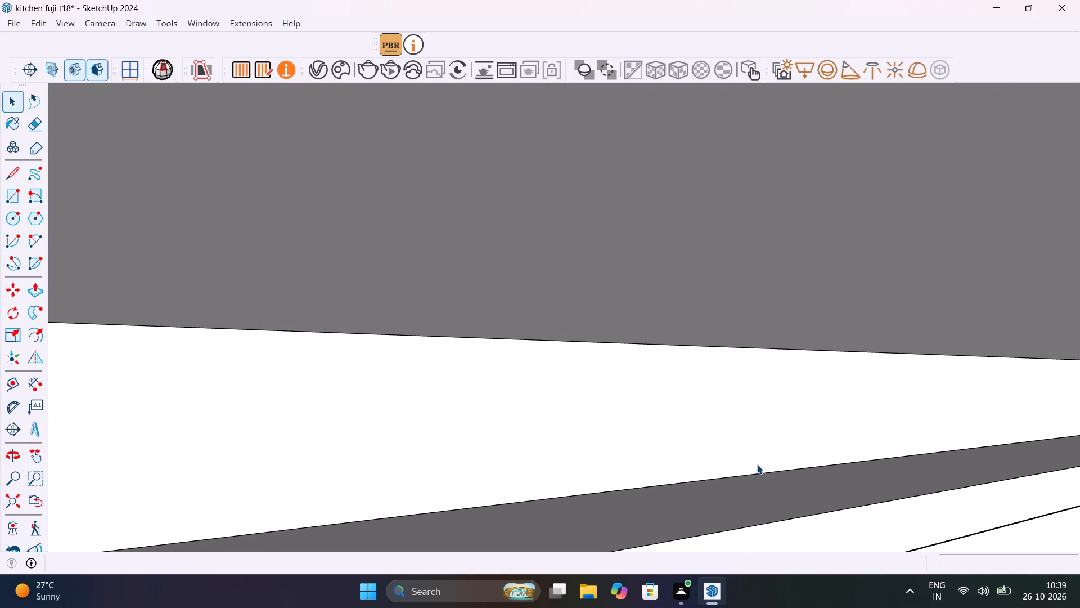
left_click(800, 499)
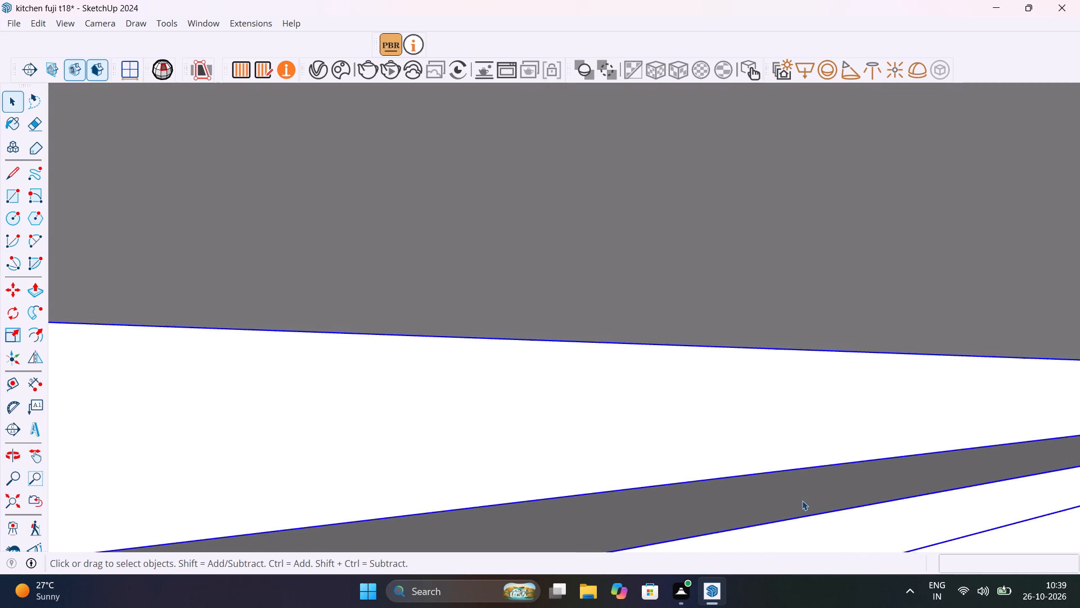
double_click(802, 500)
left_click(802, 500)
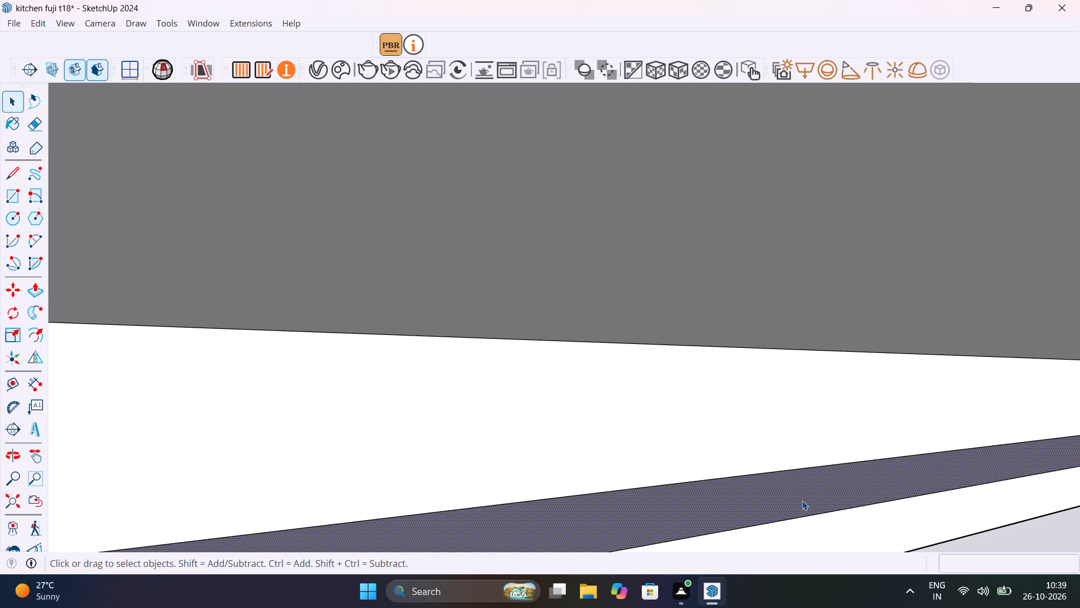
Delete the seam line across the ledge at the recess corner between the window-side and back wall cabinets.
scroll(802, 500, "down", 6)
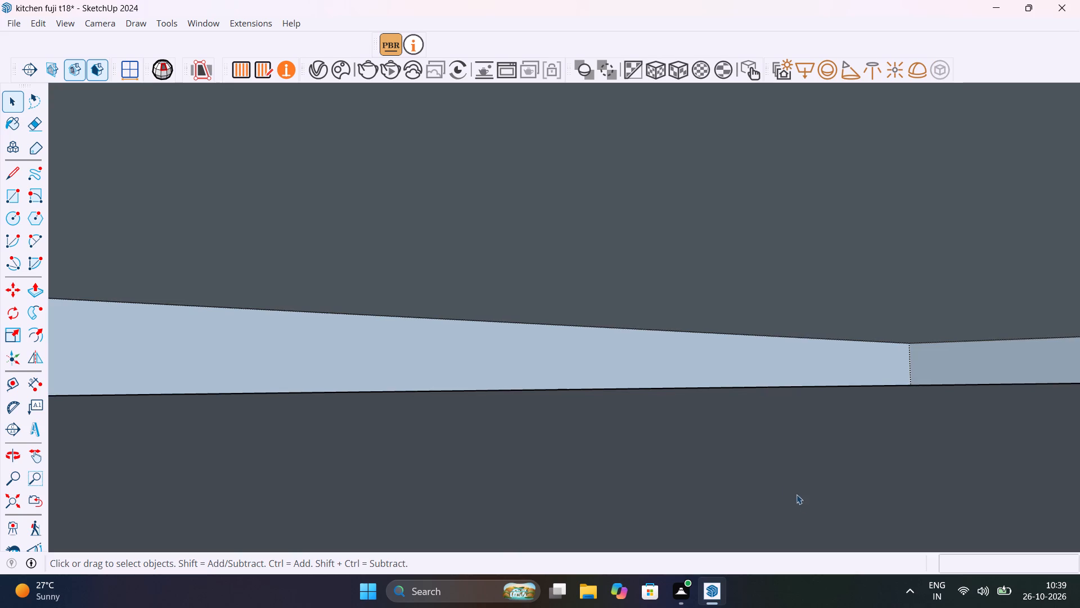
middle_click_drag(782, 486, 730, 418)
scroll(776, 473, "down", 7)
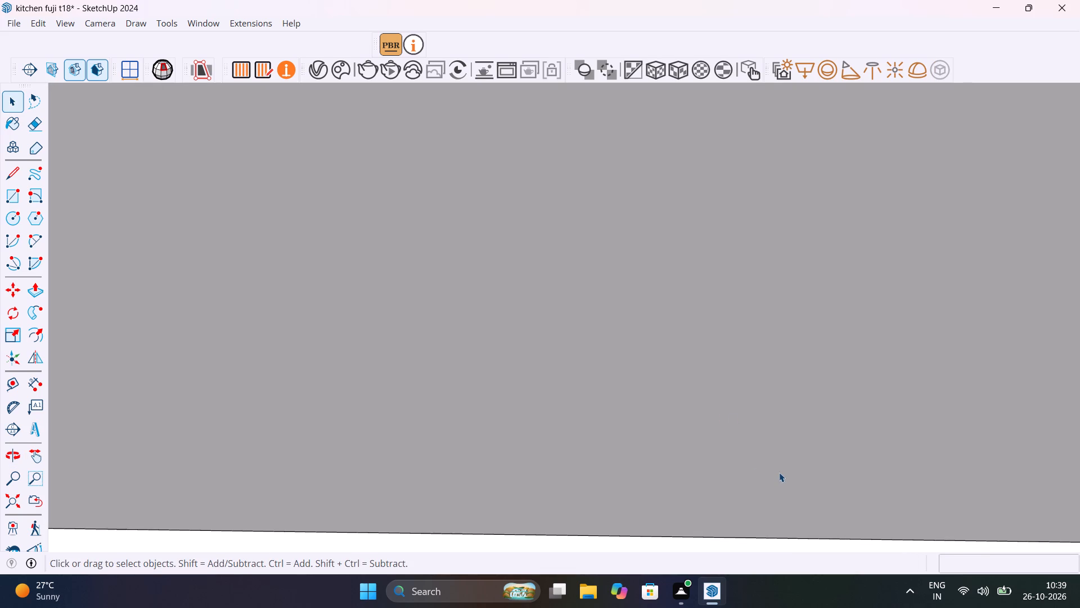
scroll(779, 472, "down", 20)
scroll(779, 472, "down", 20)
scroll(779, 472, "down", 9)
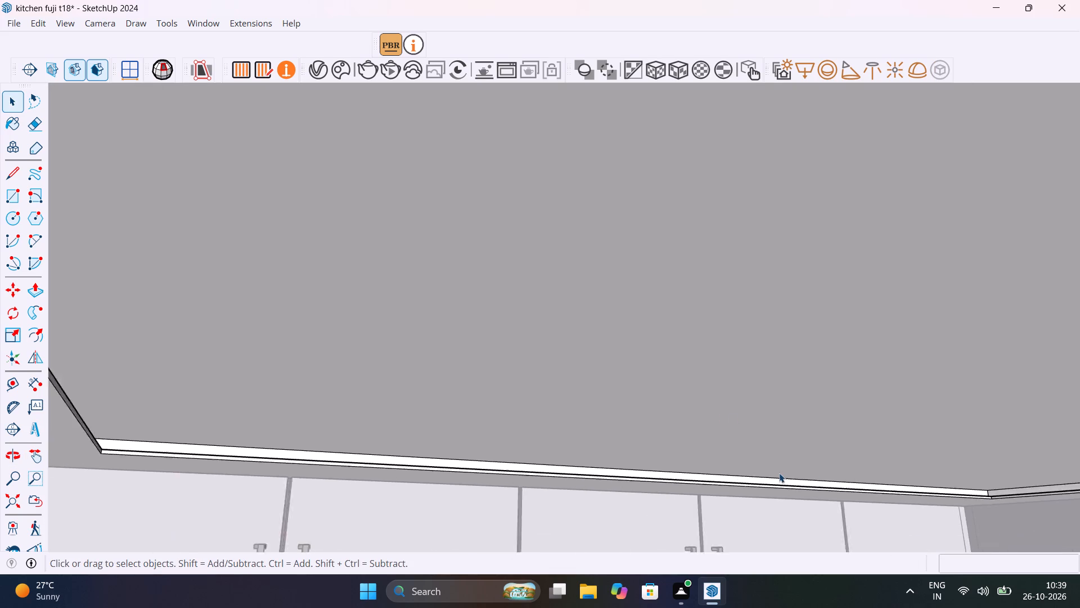
scroll(779, 473, "down", 5)
scroll(872, 472, "up", 9)
middle_click_drag(930, 488, 740, 481)
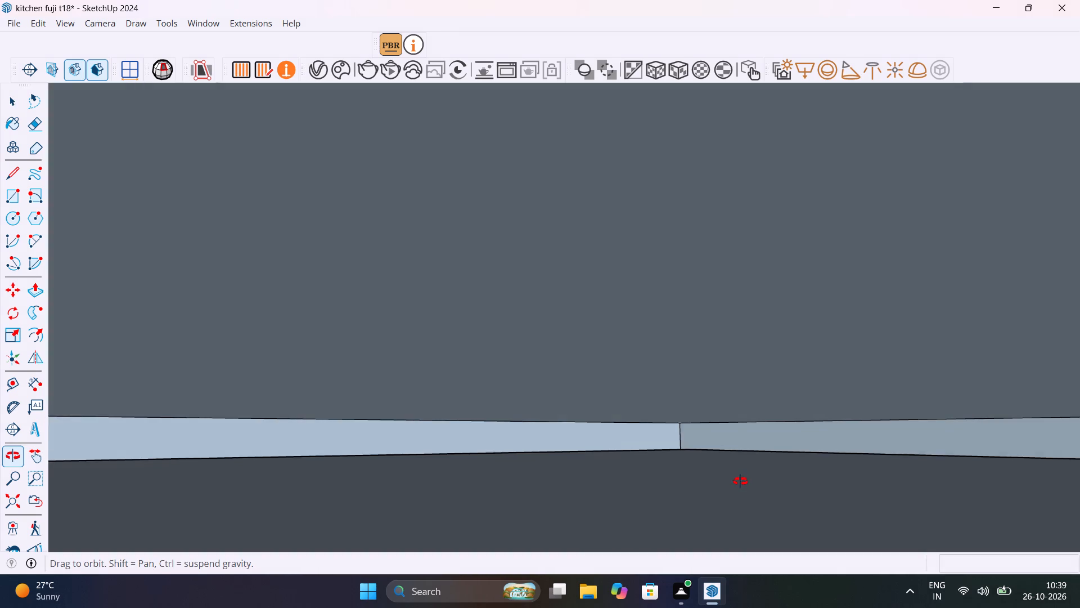
middle_click_drag(740, 481, 738, 465)
scroll(735, 464, "up", 20)
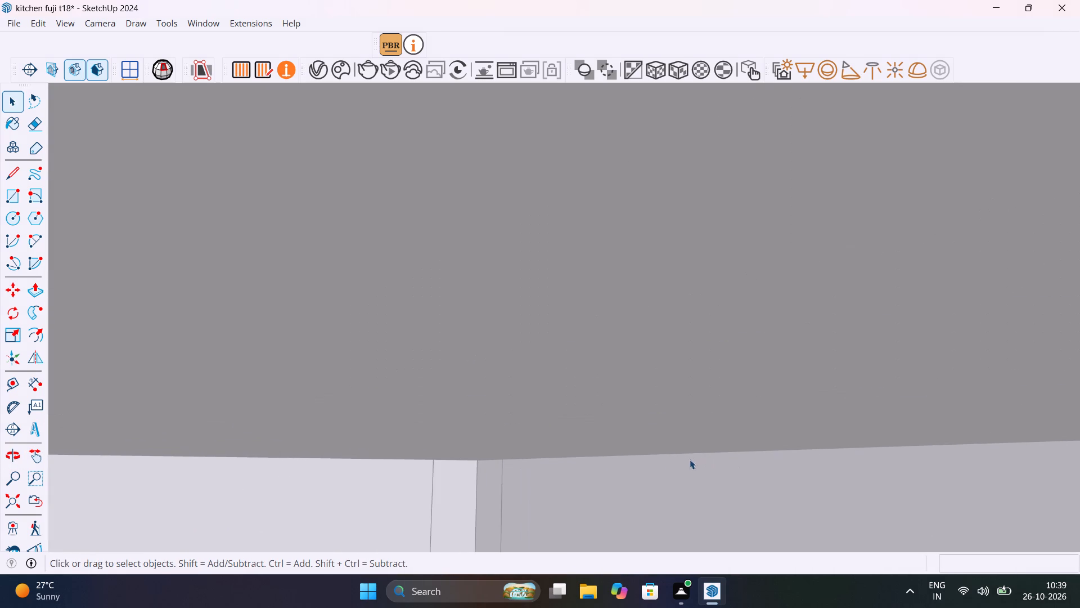
scroll(686, 455, "down", 11)
middle_click_drag(683, 454, 702, 459)
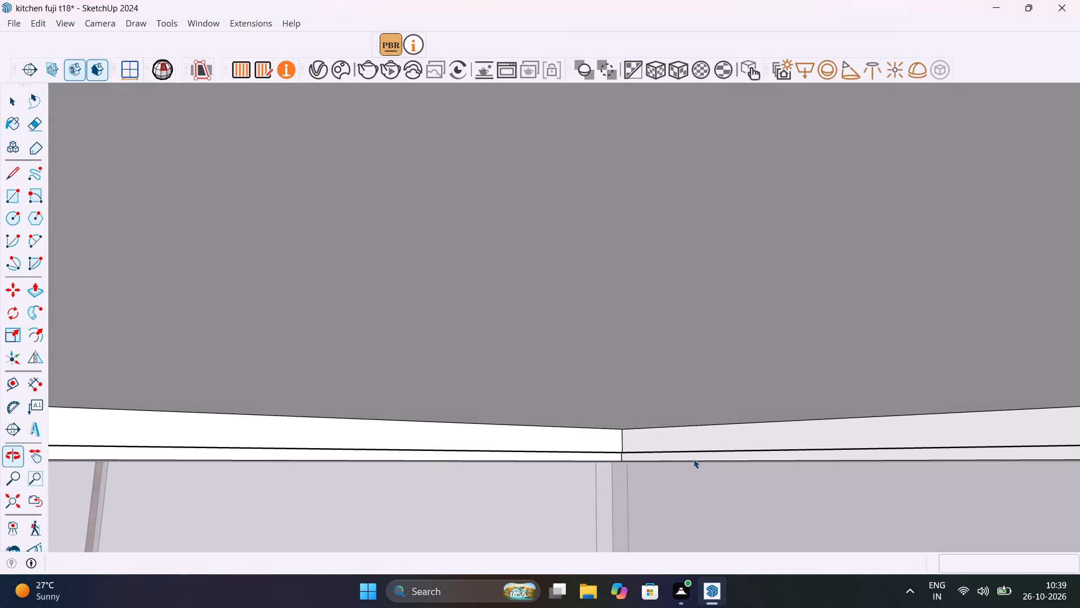
scroll(606, 441, "up", 11)
middle_click_drag(686, 453, 707, 476)
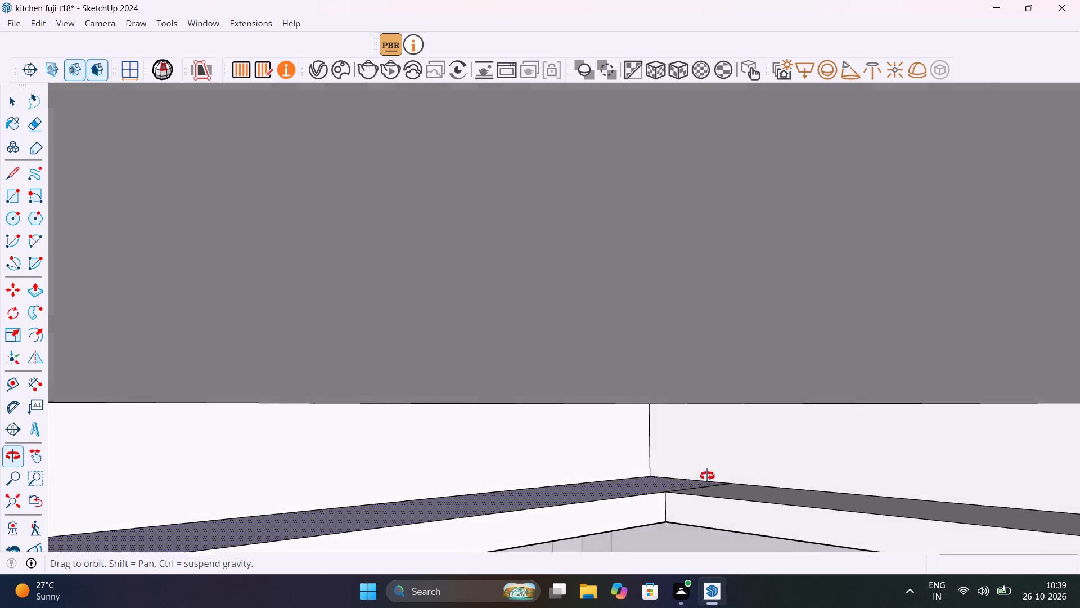
middle_click_drag(707, 476, 715, 470)
scroll(744, 497, "up", 9)
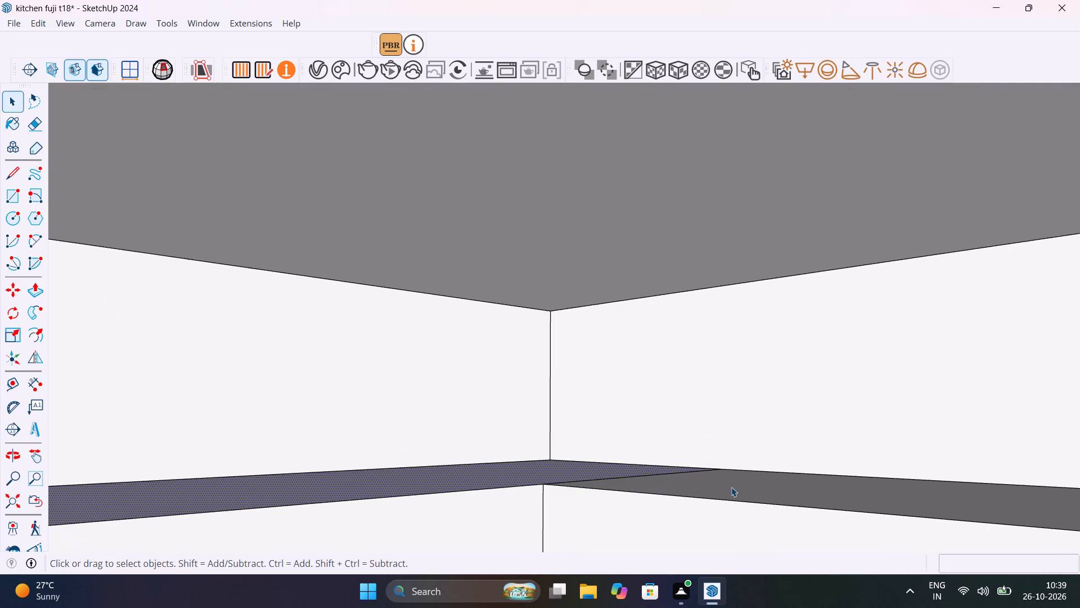
scroll(731, 487, "up", 12)
left_click(650, 472)
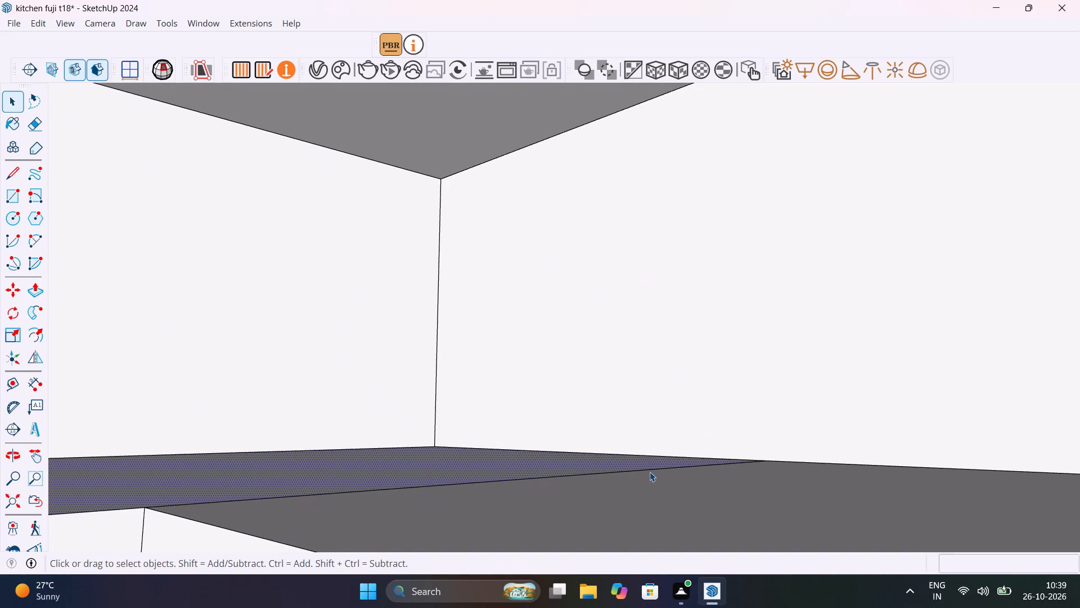
key("Delete")
Delete the remaining seam line across the ceiling ledge at the recess corner by the far end of the wall cabinets.
scroll(650, 472, "down", 3)
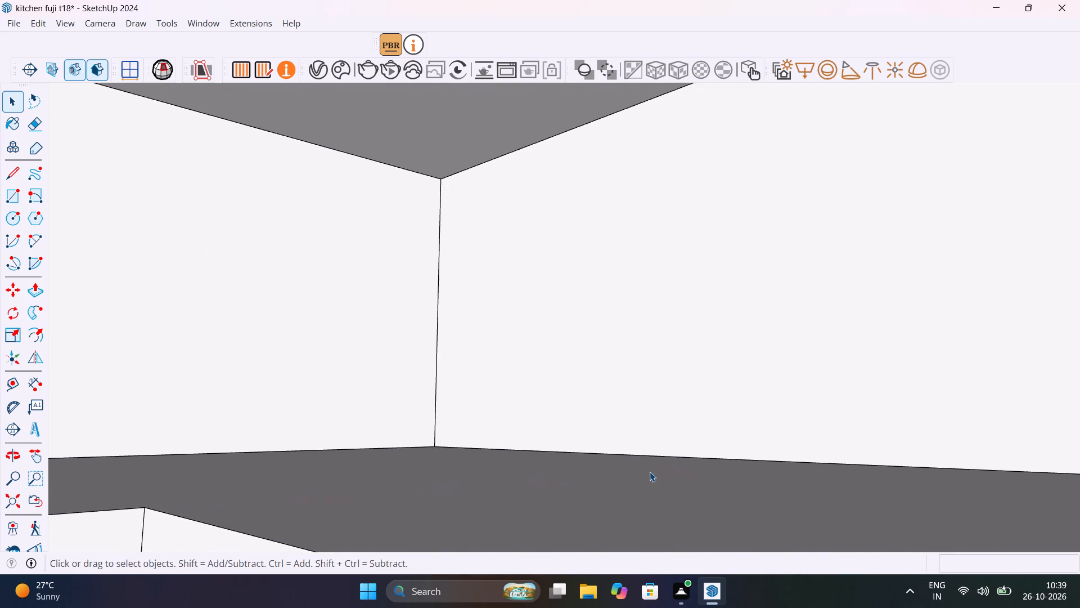
scroll(650, 472, "down", 7)
middle_click_drag(753, 497, 532, 447)
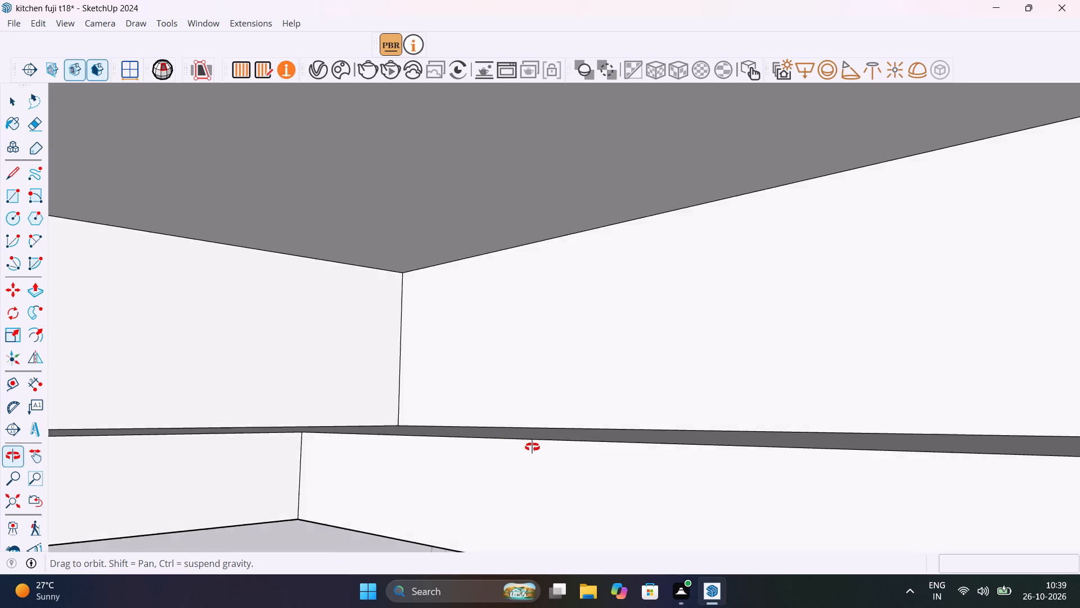
middle_click_drag(532, 447, 370, 491)
middle_click_drag(958, 396, 542, 461, "shift")
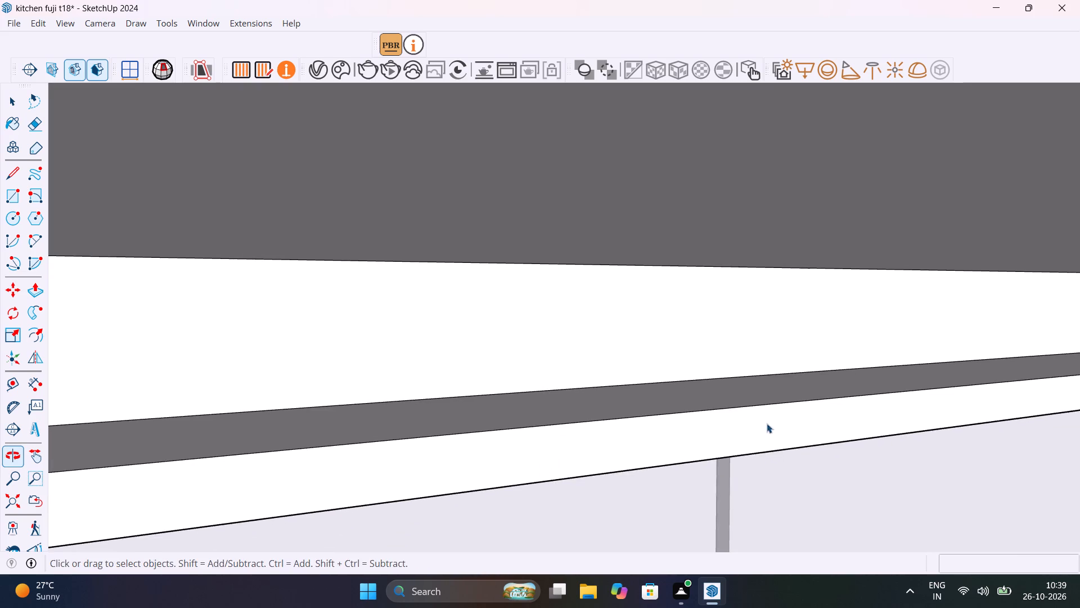
middle_click_drag(960, 386, 571, 355, "shift")
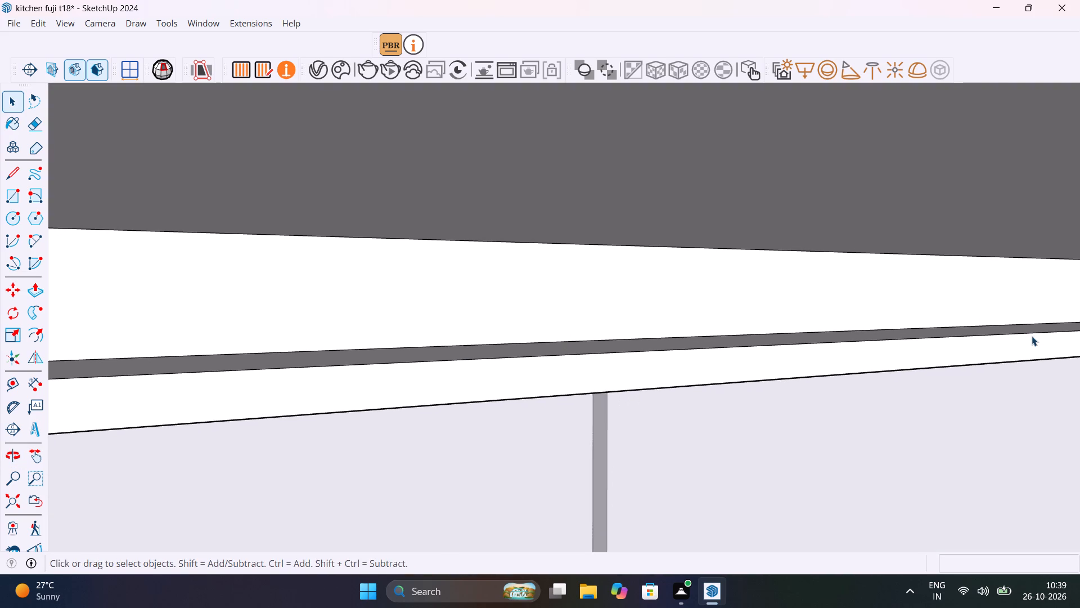
middle_click_drag(1032, 336, 415, 317)
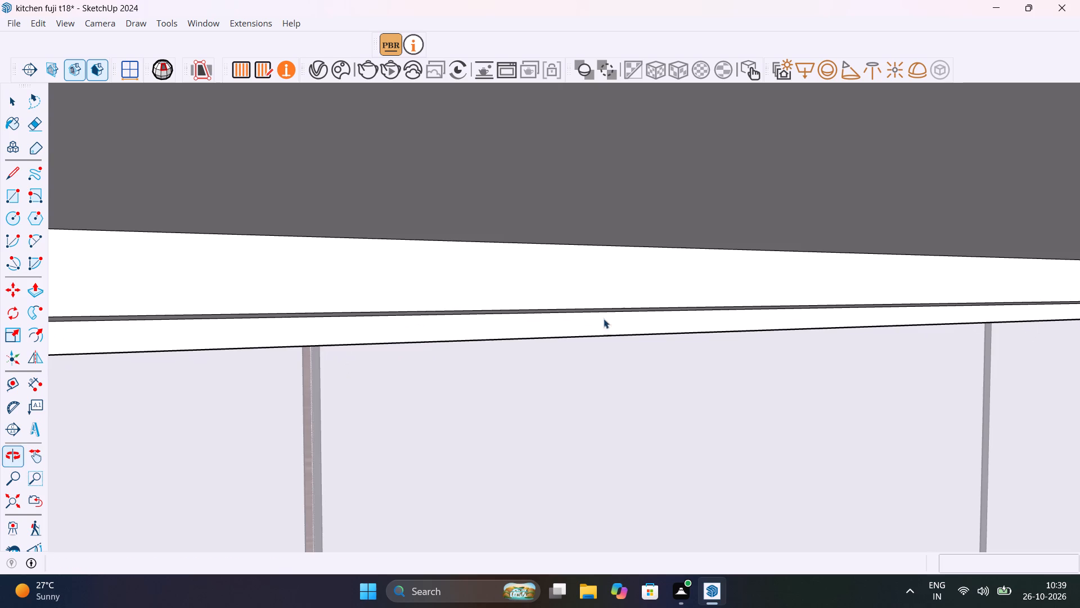
middle_click_drag(1058, 329, 255, 330)
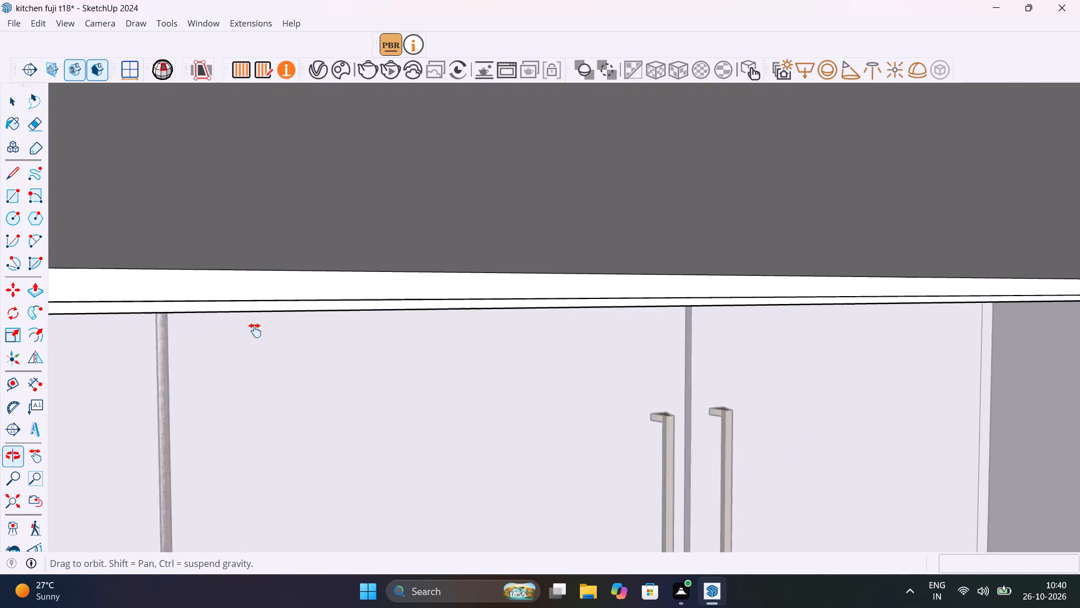
middle_click_drag(255, 330, 131, 329)
scroll(995, 285, "up", 5)
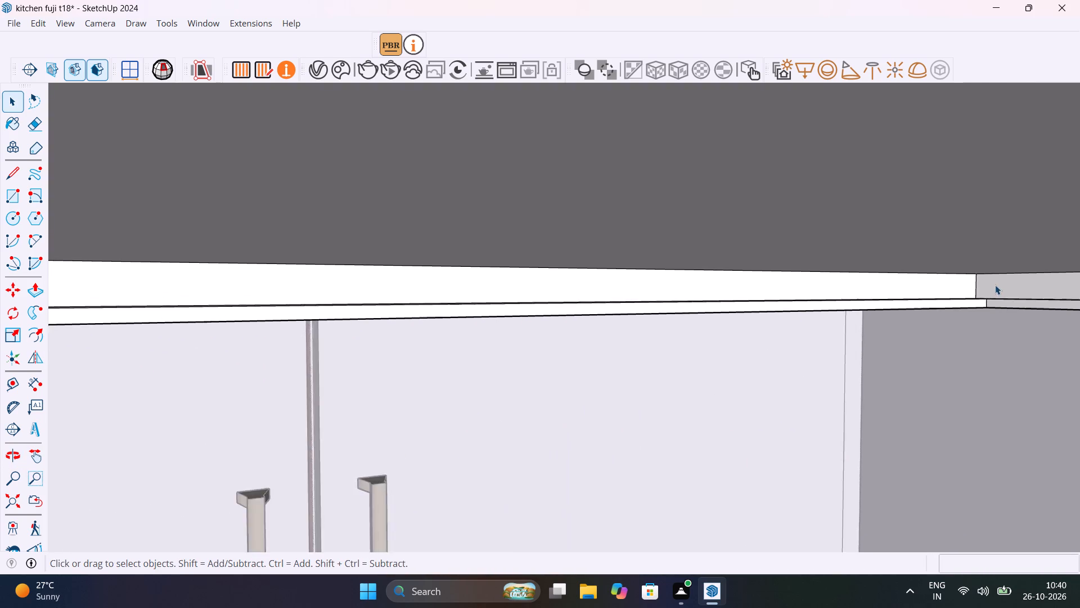
scroll(995, 285, "up", 5)
middle_click_drag(1003, 305, 997, 305)
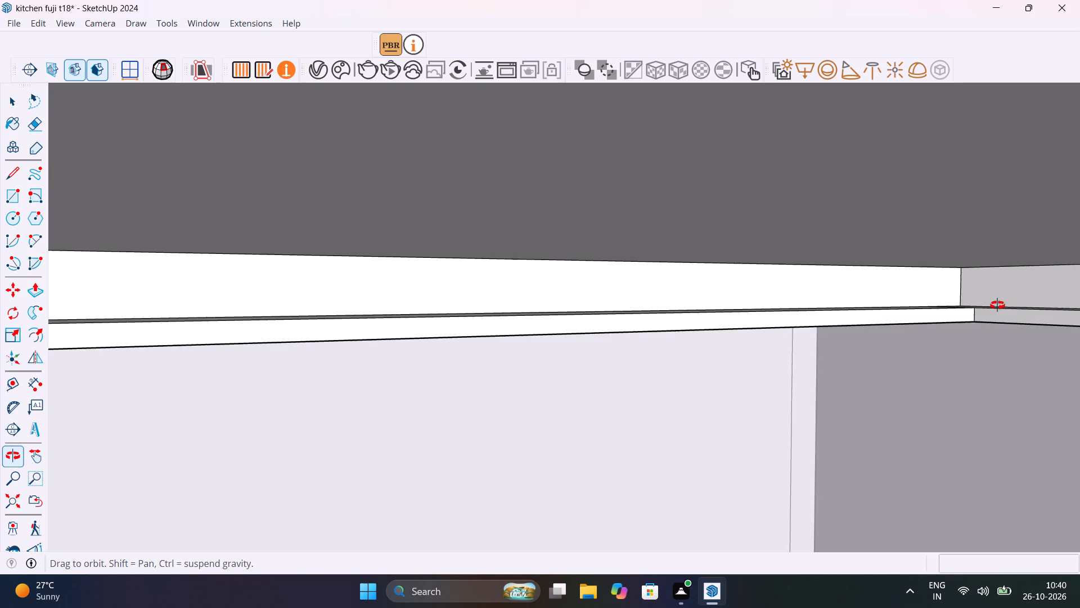
middle_click_drag(997, 305, 1003, 343)
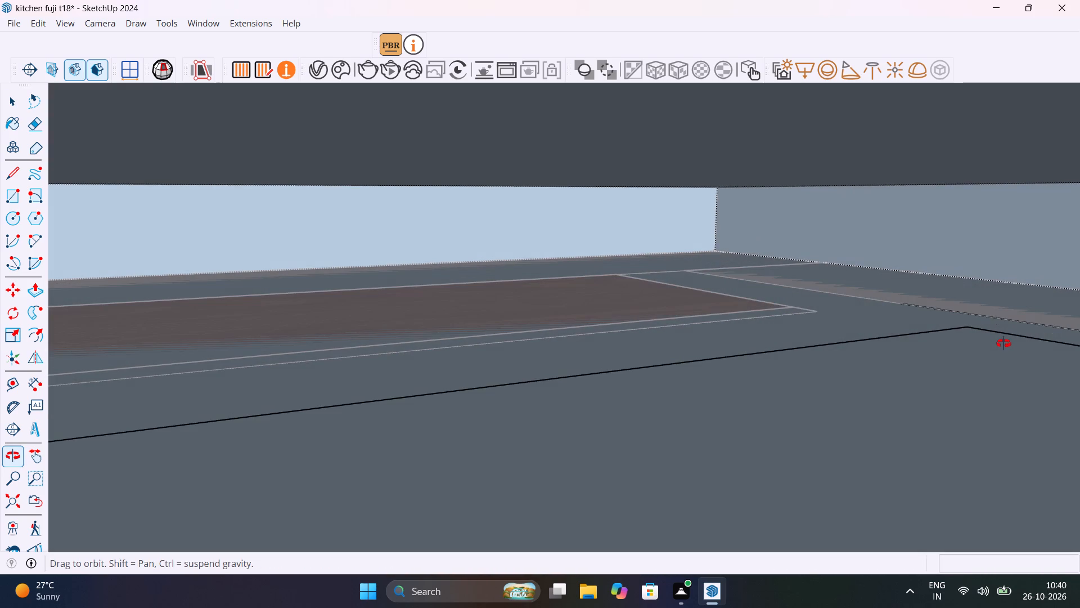
middle_click_drag(1003, 343, 997, 257)
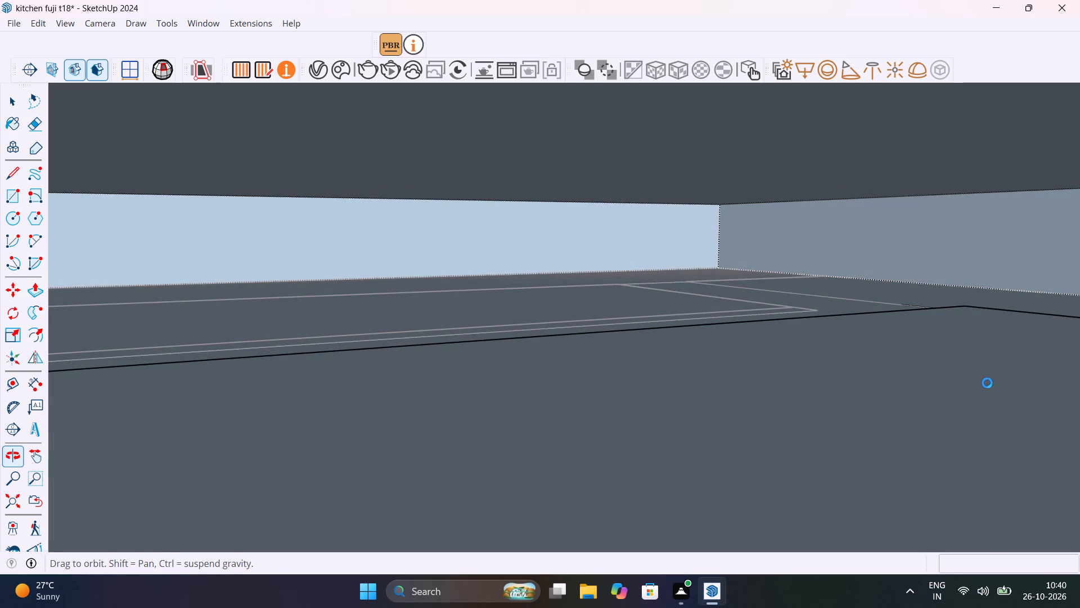
middle_click_drag(937, 366, 925, 324)
middle_click_drag(925, 324, 921, 248)
middle_click_drag(952, 413, 933, 293)
scroll(904, 359, "down", 11)
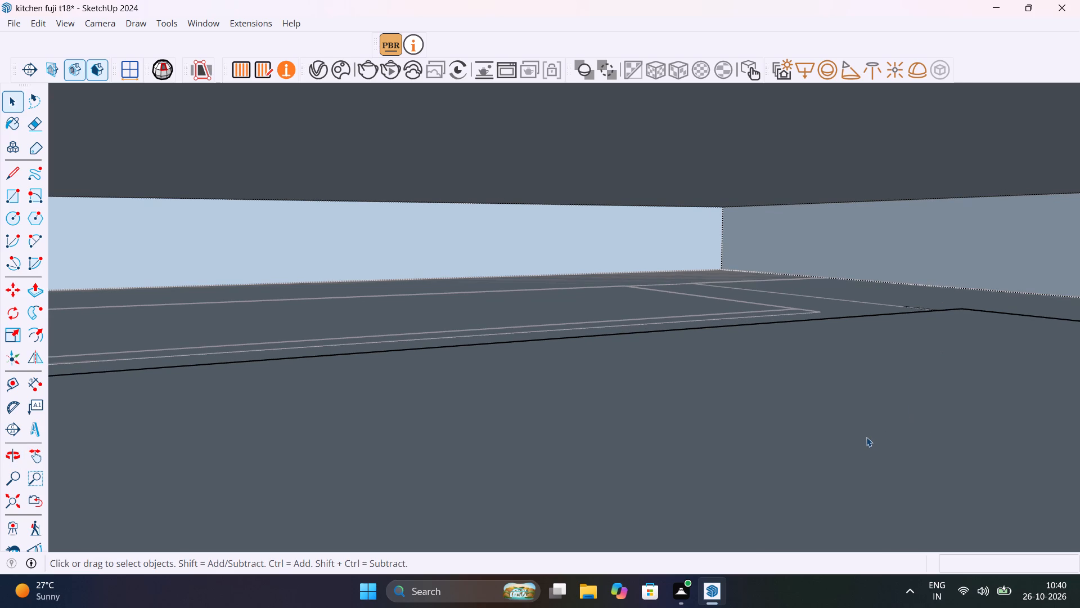
middle_click_drag(882, 434, 854, 386)
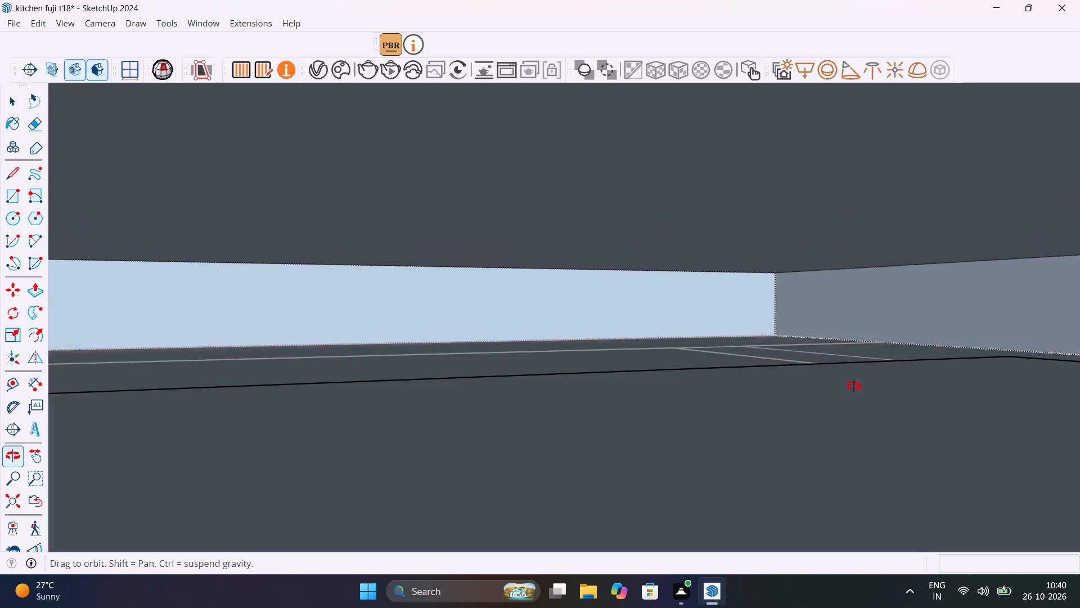
middle_click_drag(854, 386, 850, 348)
scroll(1037, 472, "up", 10)
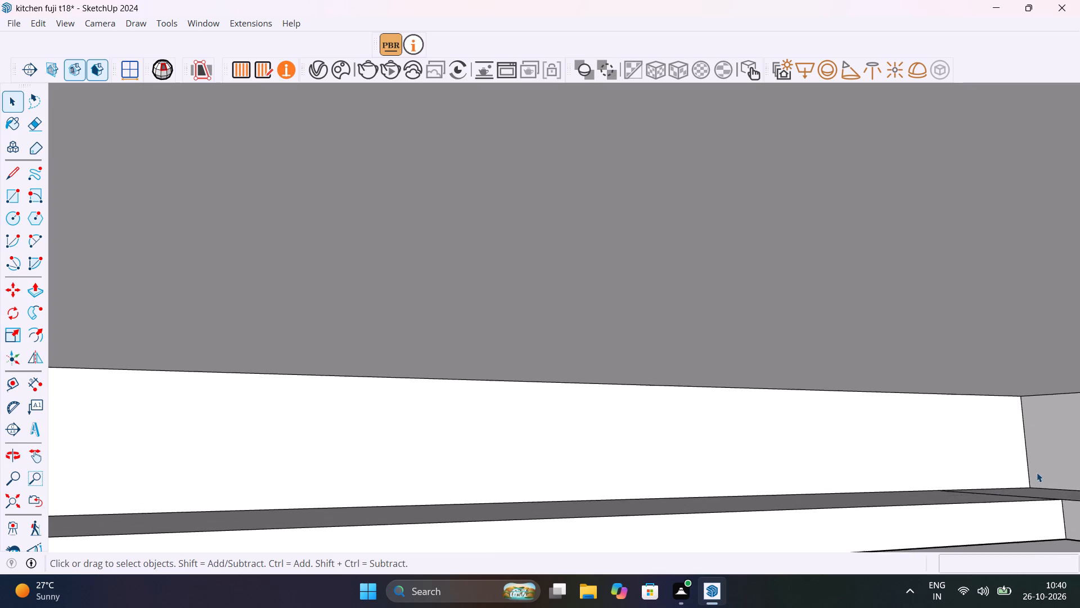
scroll(1037, 472, "up", 5)
left_click(1041, 516)
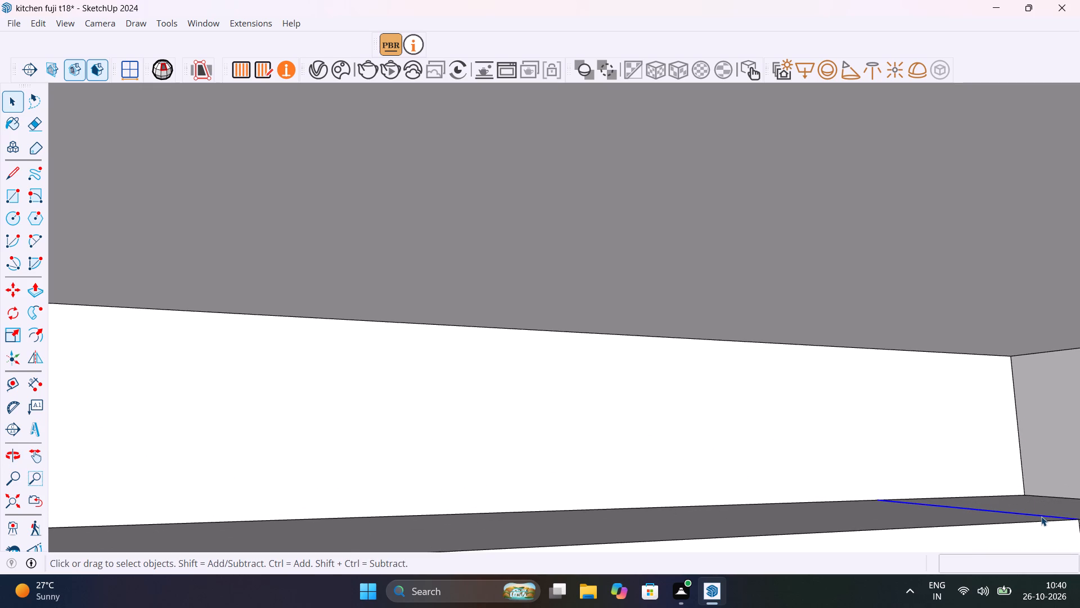
key("Delete")
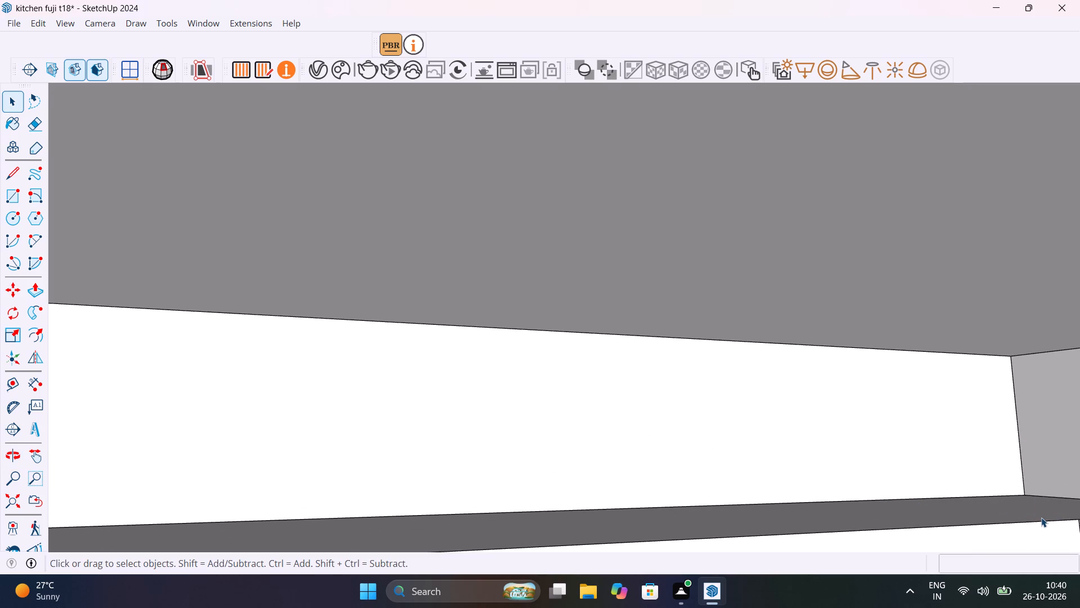
At a recess corner, copy the ledge's inner edge 0.5" onto the ledge face on the side perpendicular to the wall cabinets.
scroll(1042, 515, "down", 2)
middle_click_drag(1055, 520, 859, 476)
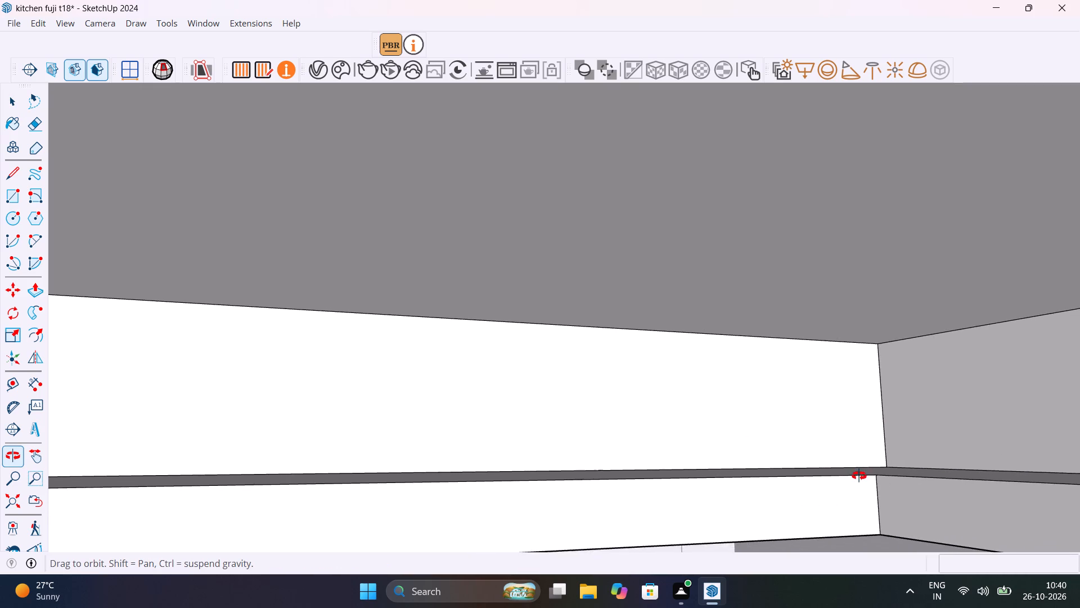
middle_click_drag(859, 476, 519, 462)
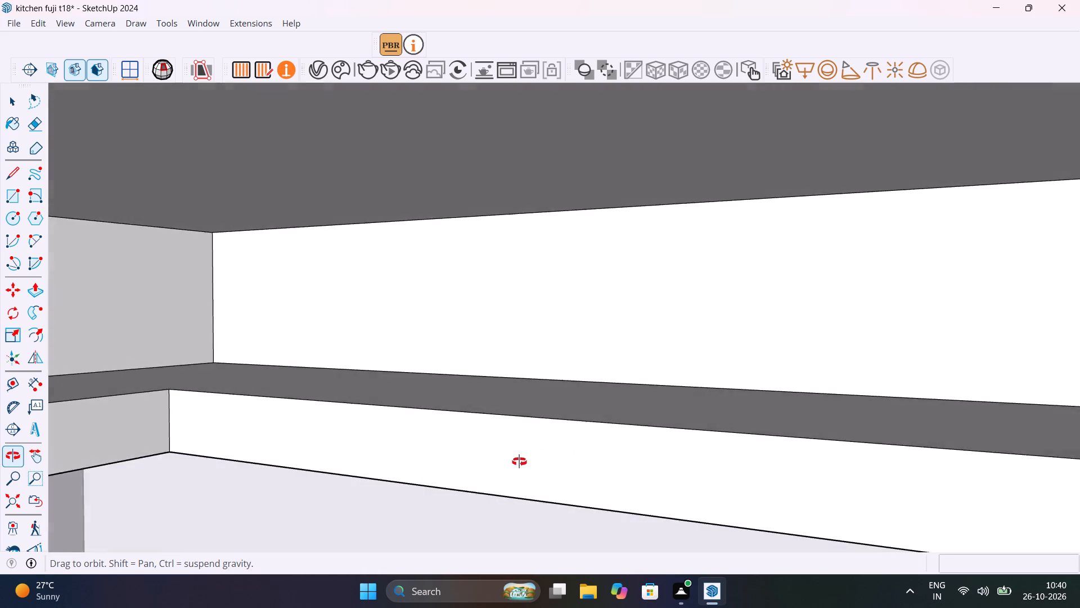
middle_click_drag(519, 462, 361, 479)
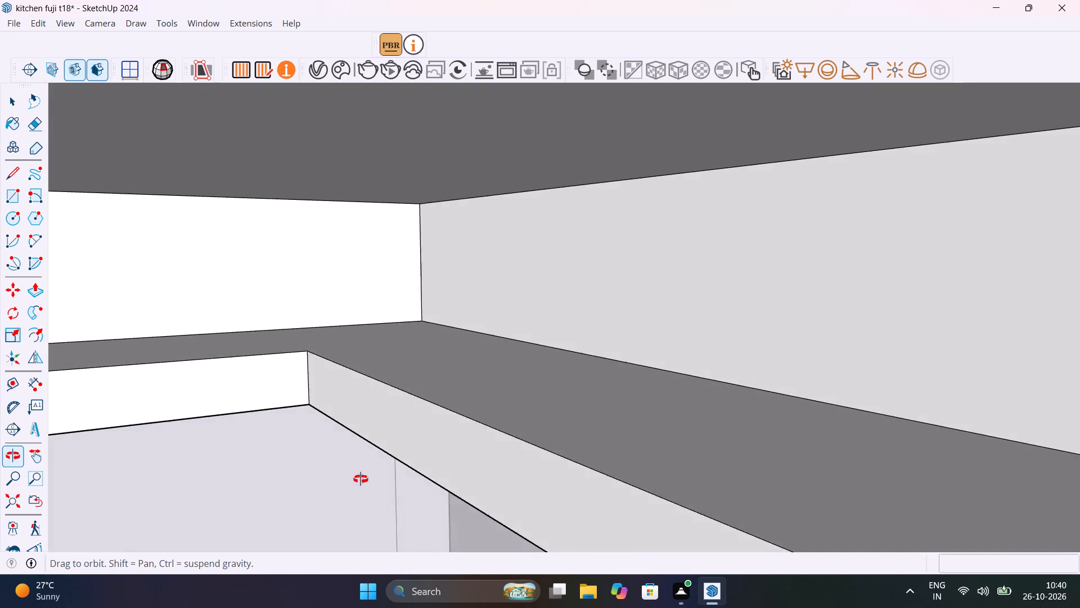
middle_click_drag(361, 479, 322, 479)
scroll(433, 415, "up", 8)
left_click(503, 413)
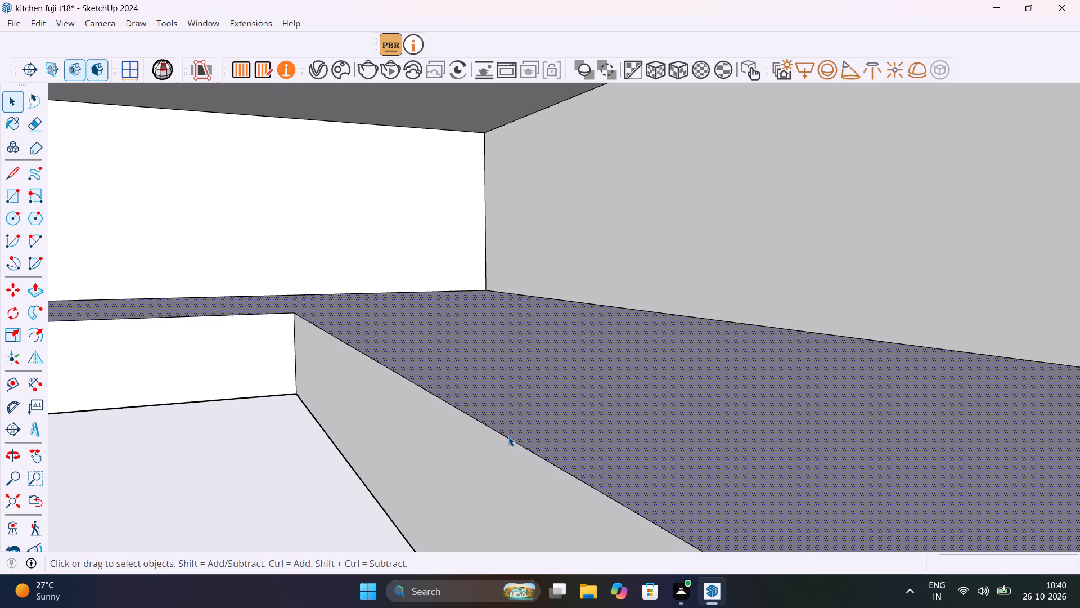
left_click(510, 439)
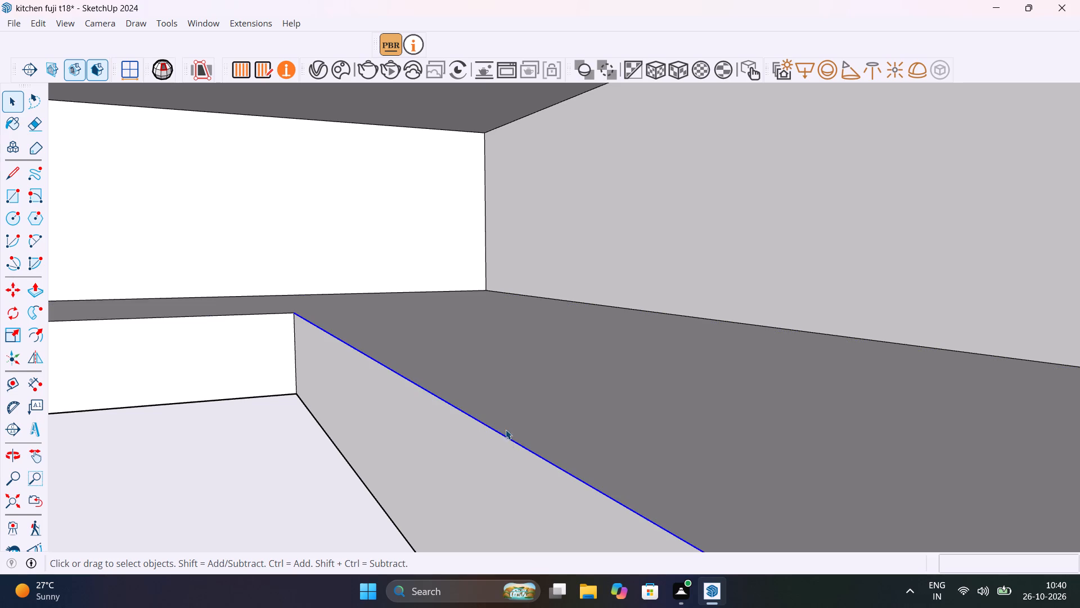
key("m")
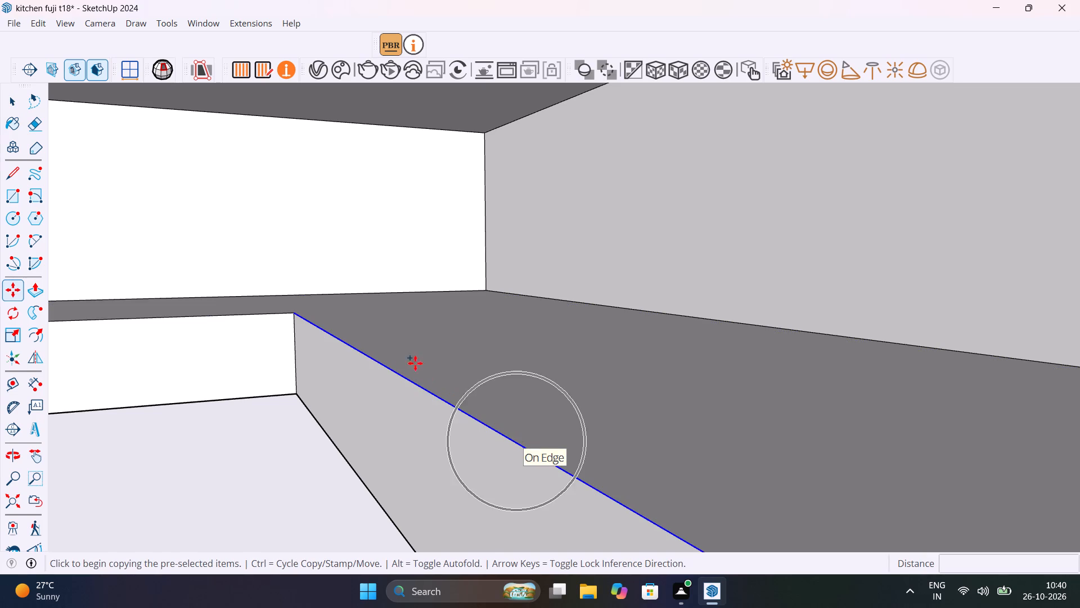
left_click(293, 310)
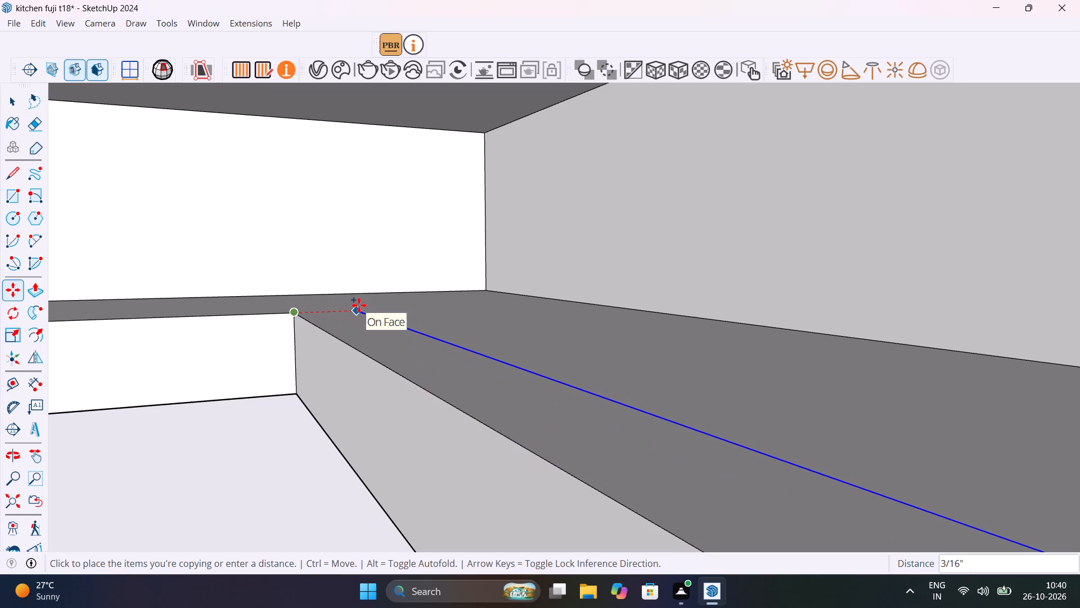
type("0.5\"")
key("Return")
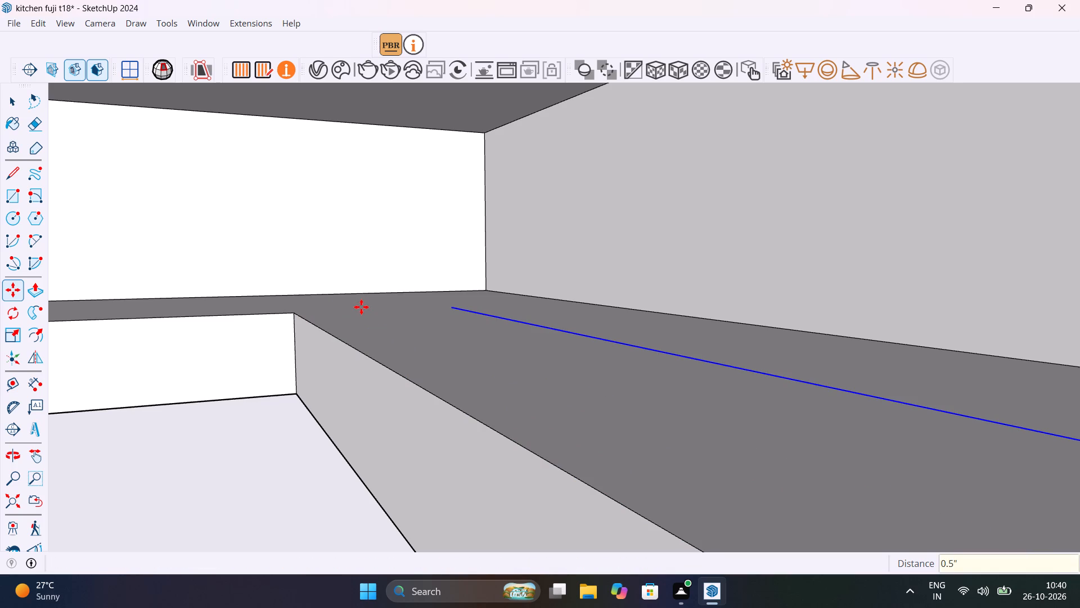
Copy the adjoining inner edge of the ledge, above the cabinet fronts, 0.5" onto the ledge face.
middle_click_drag(394, 315, 500, 379, "shift")
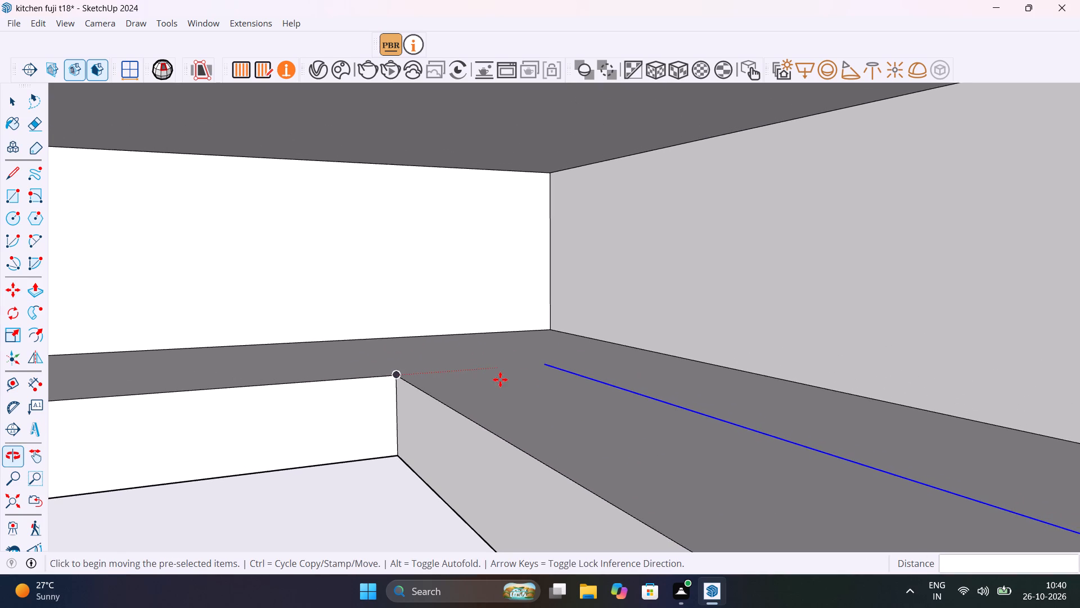
key("space")
left_click(346, 379)
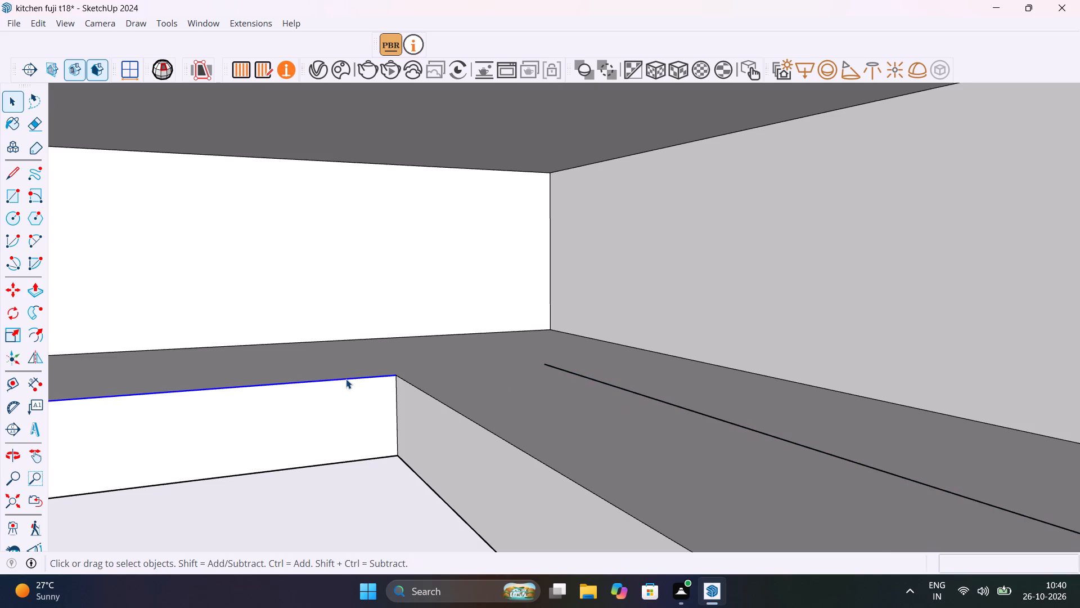
key("m")
left_click(396, 373)
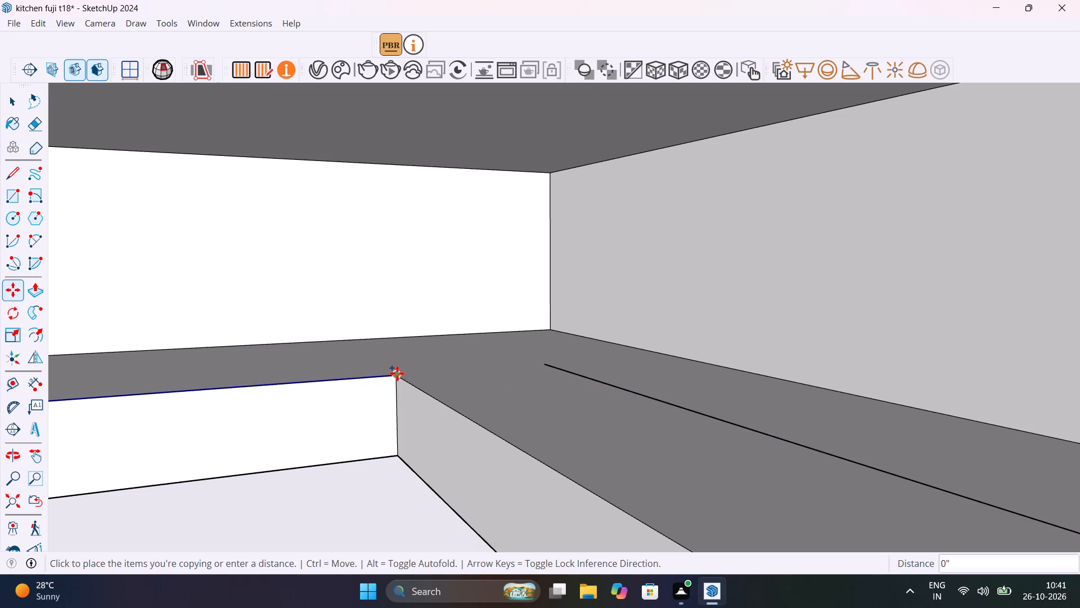
type("0.5\"")
key("Return")
Extend the second copied edge with a line about 15/16" long along the red axis to the ledge's outer edge.
scroll(384, 355, "up", 1)
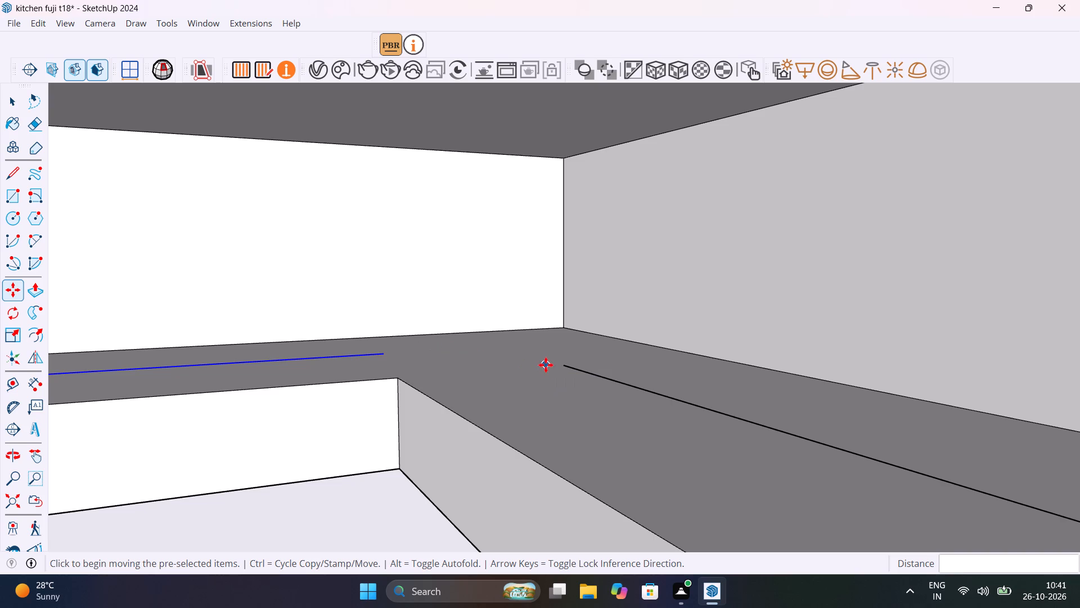
key("space")
key("l")
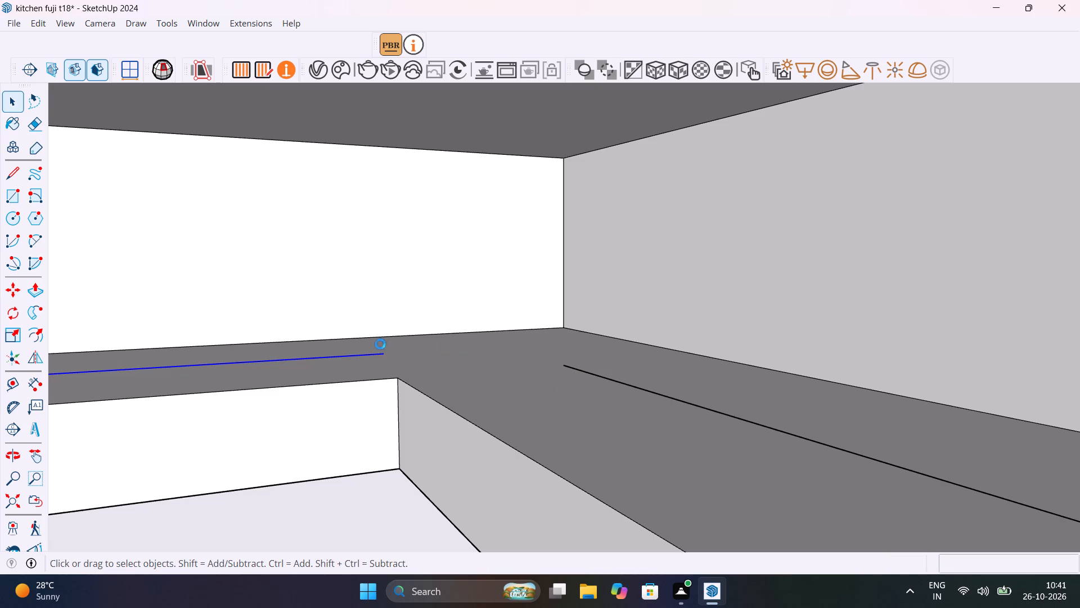
left_click(384, 352)
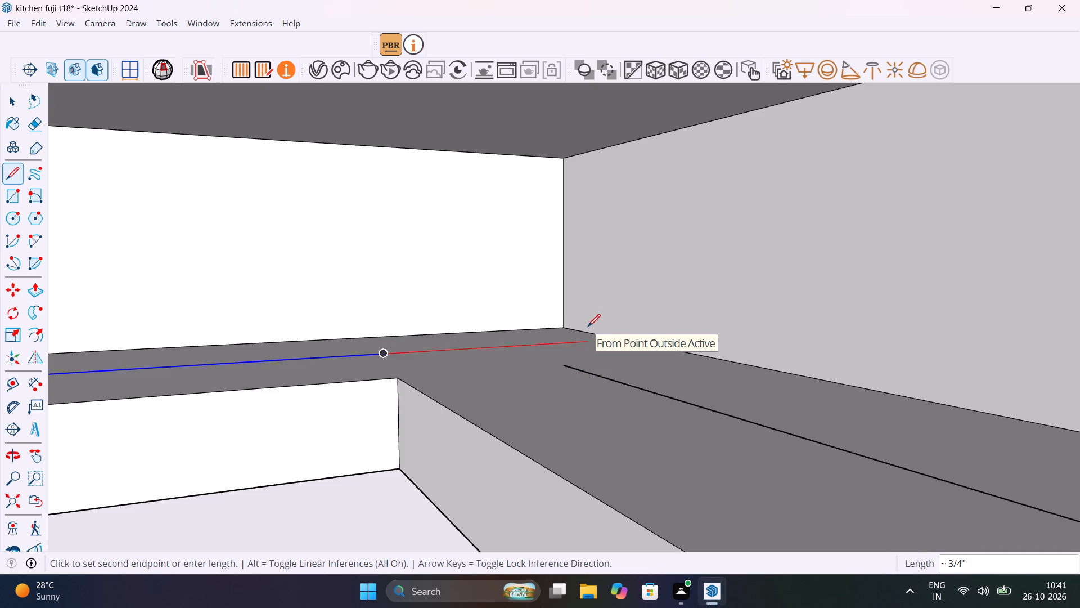
scroll(588, 327, "up", 4)
middle_click_drag(588, 327, 603, 355)
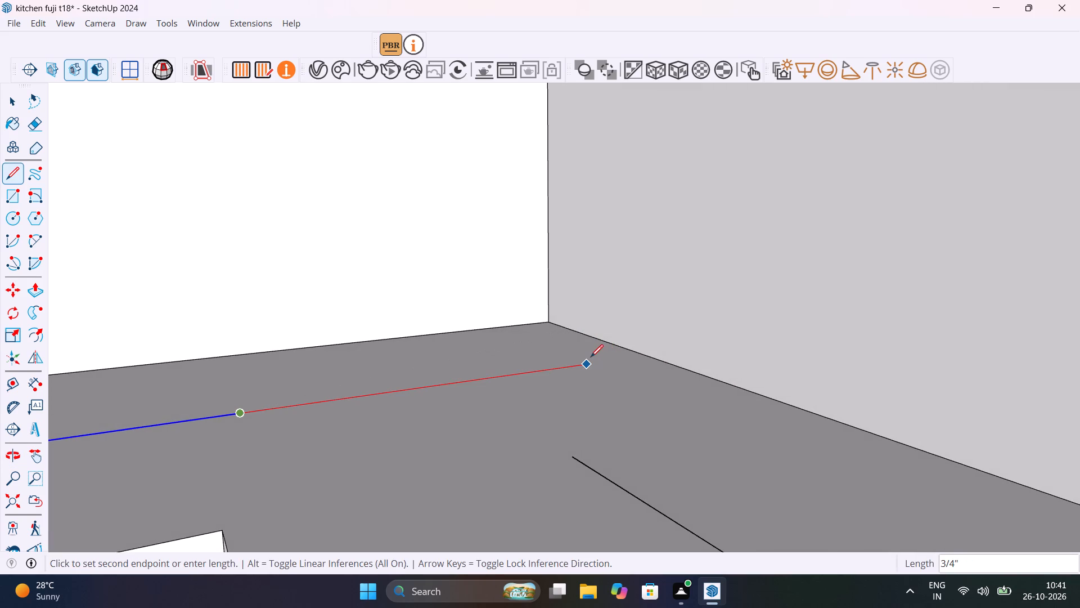
key("Up")
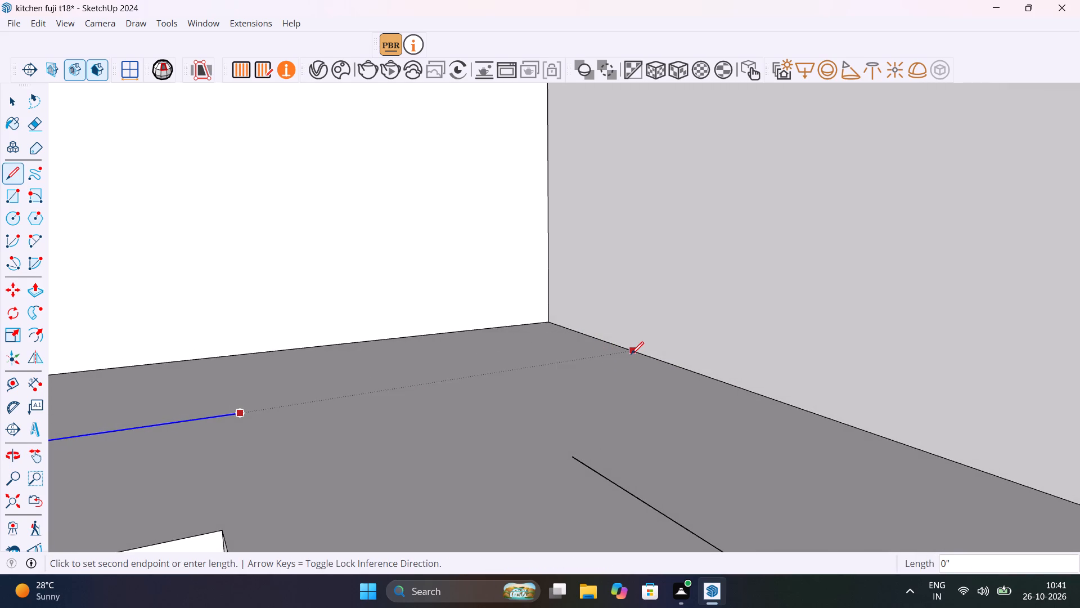
key("Right")
left_click(631, 354)
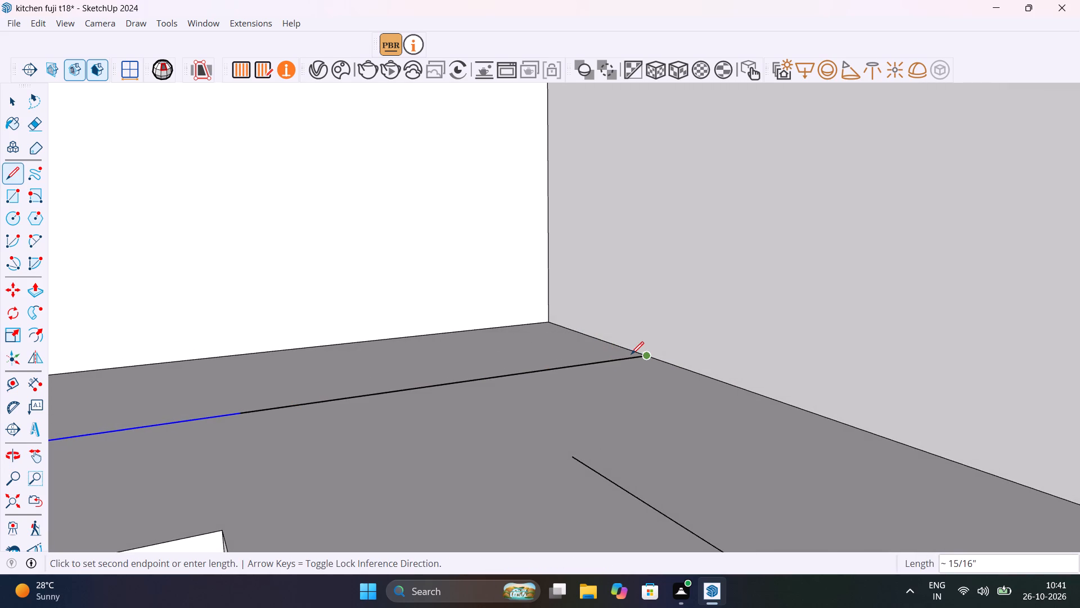
key("l")
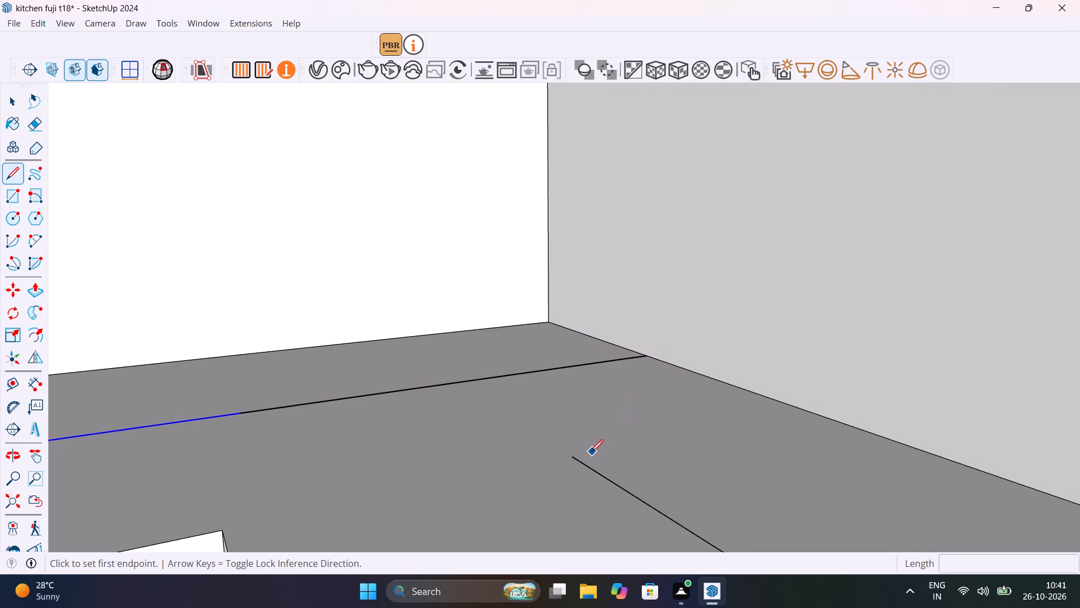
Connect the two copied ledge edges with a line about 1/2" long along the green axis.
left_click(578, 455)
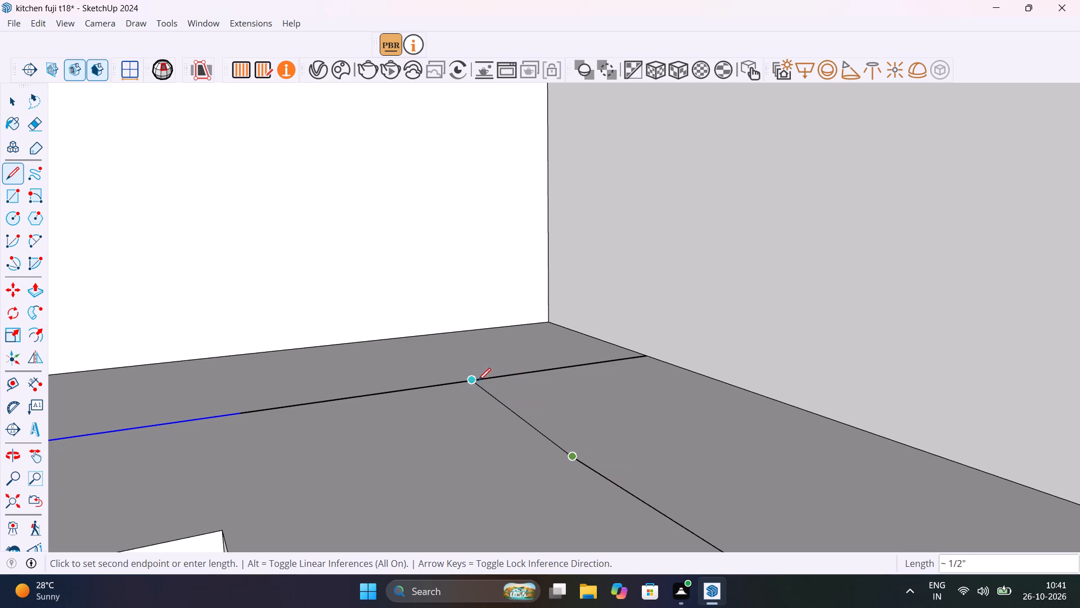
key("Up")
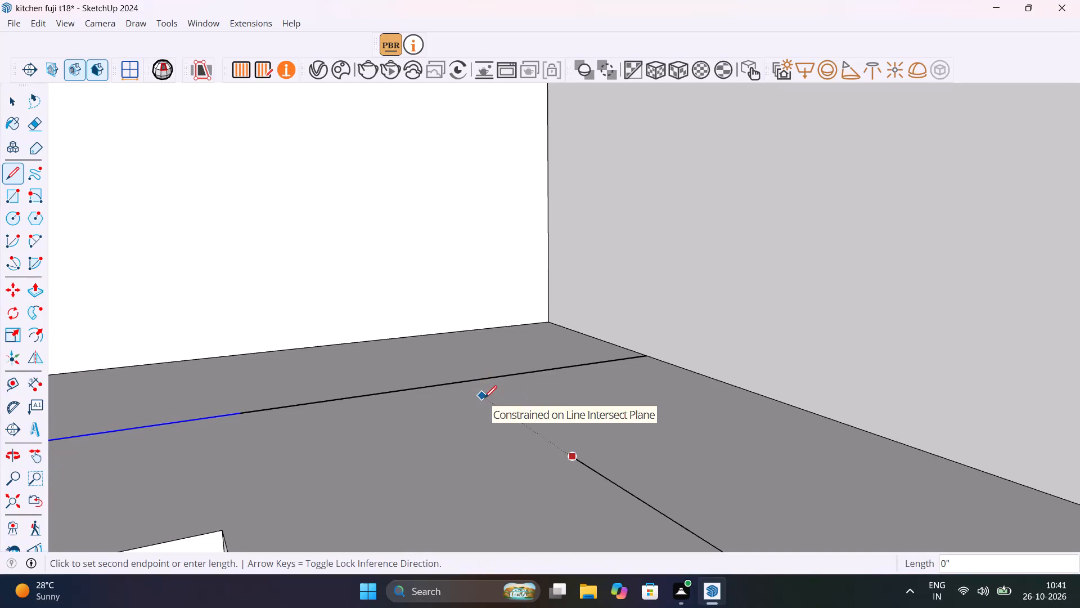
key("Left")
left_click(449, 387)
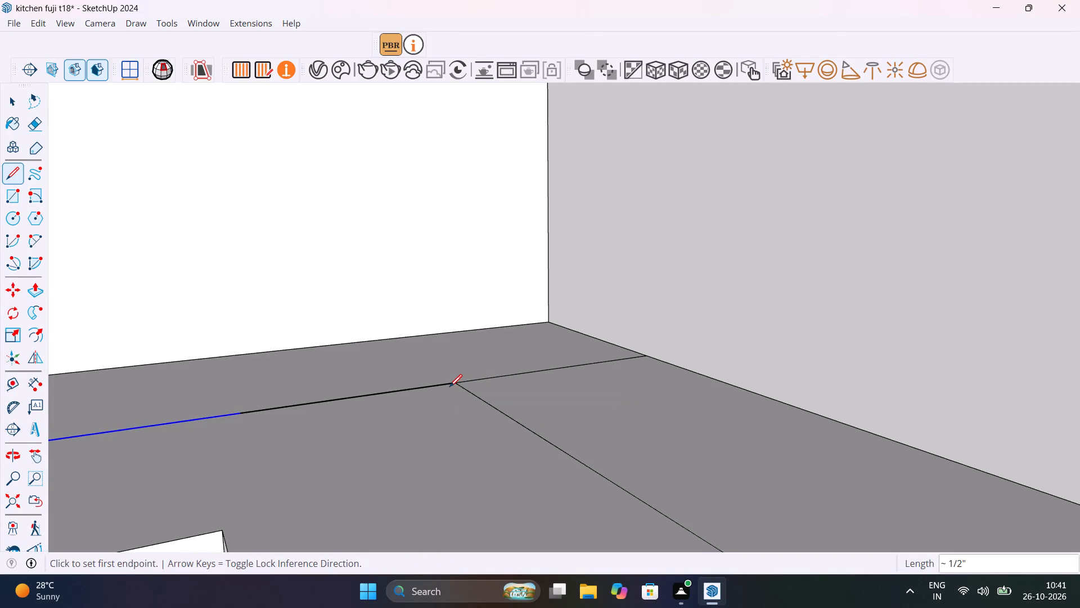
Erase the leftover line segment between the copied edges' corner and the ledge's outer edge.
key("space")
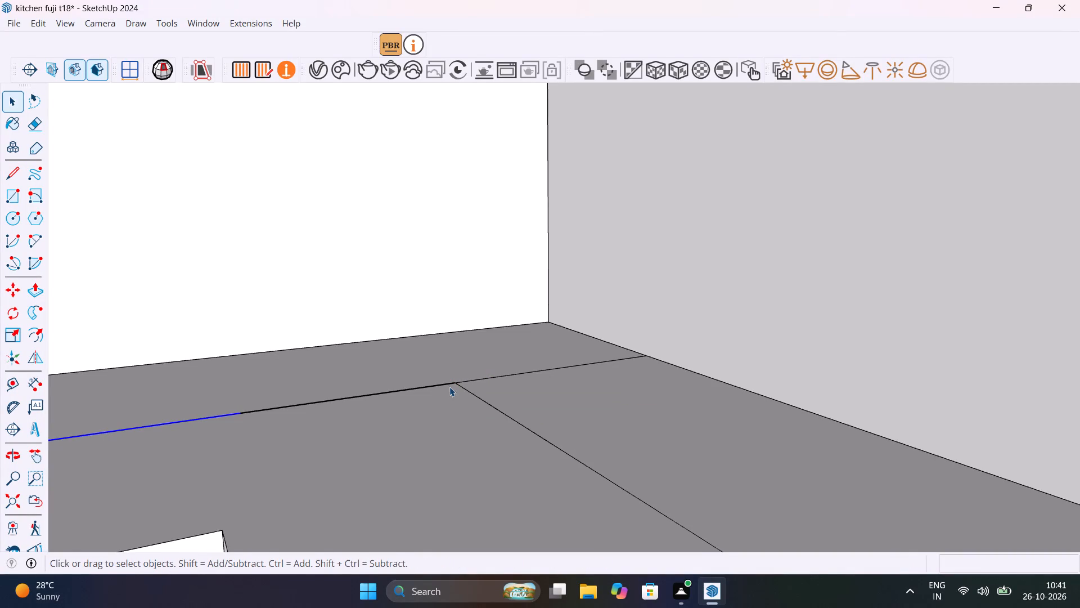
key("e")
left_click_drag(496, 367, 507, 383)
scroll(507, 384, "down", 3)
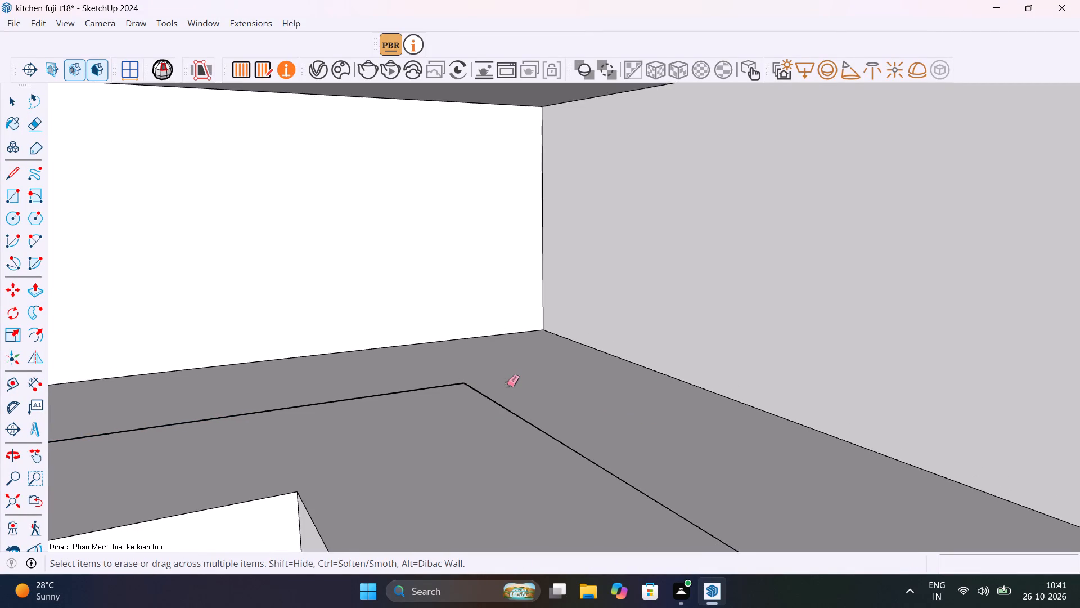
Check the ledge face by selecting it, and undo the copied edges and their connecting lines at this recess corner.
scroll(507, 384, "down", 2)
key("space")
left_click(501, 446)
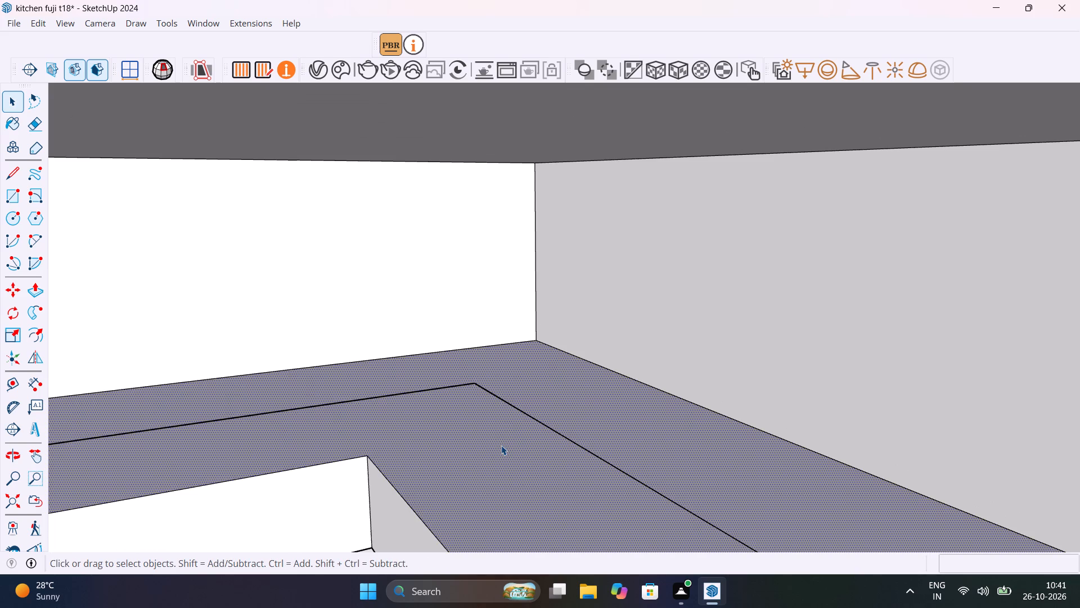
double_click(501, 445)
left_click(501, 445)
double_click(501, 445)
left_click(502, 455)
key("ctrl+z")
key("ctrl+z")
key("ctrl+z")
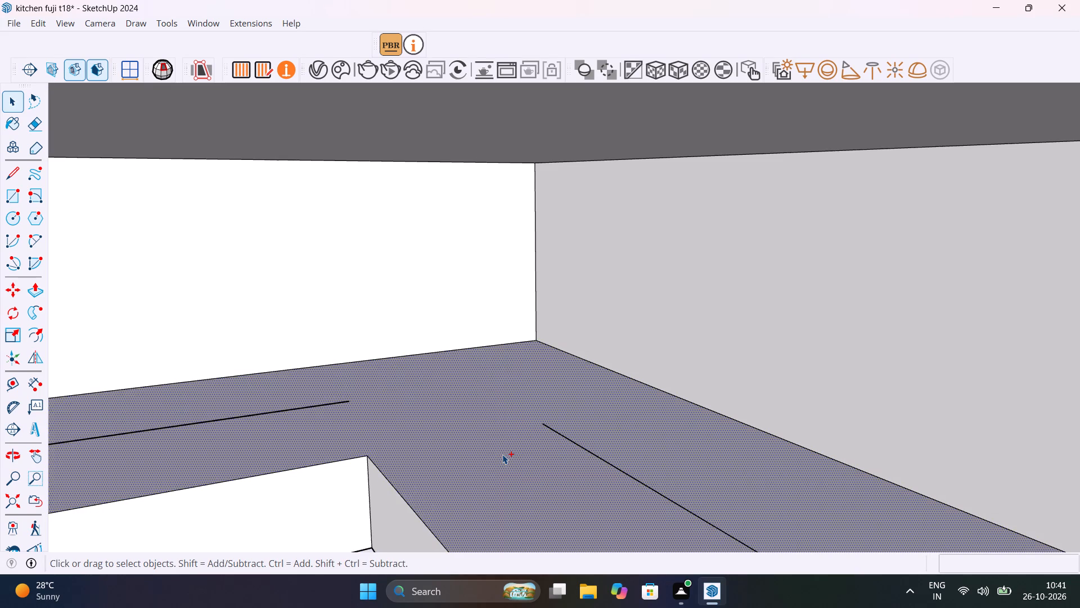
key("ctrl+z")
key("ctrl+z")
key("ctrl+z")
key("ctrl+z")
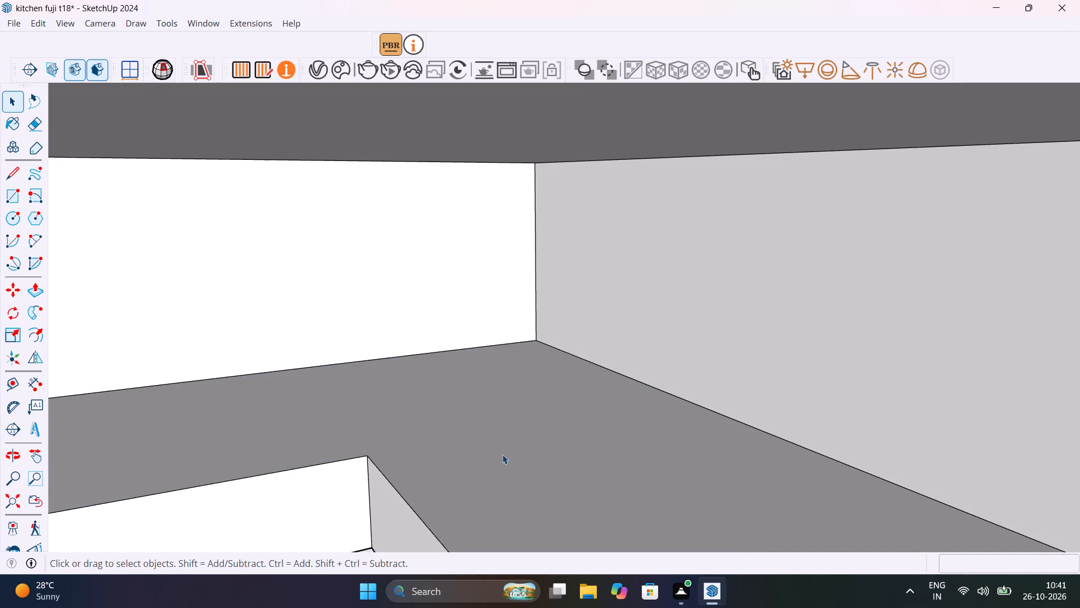
Select the ledge face and all geometry connected to it to check what belongs to the false ceiling.
key("space")
double_click(502, 454)
triple_click(503, 455)
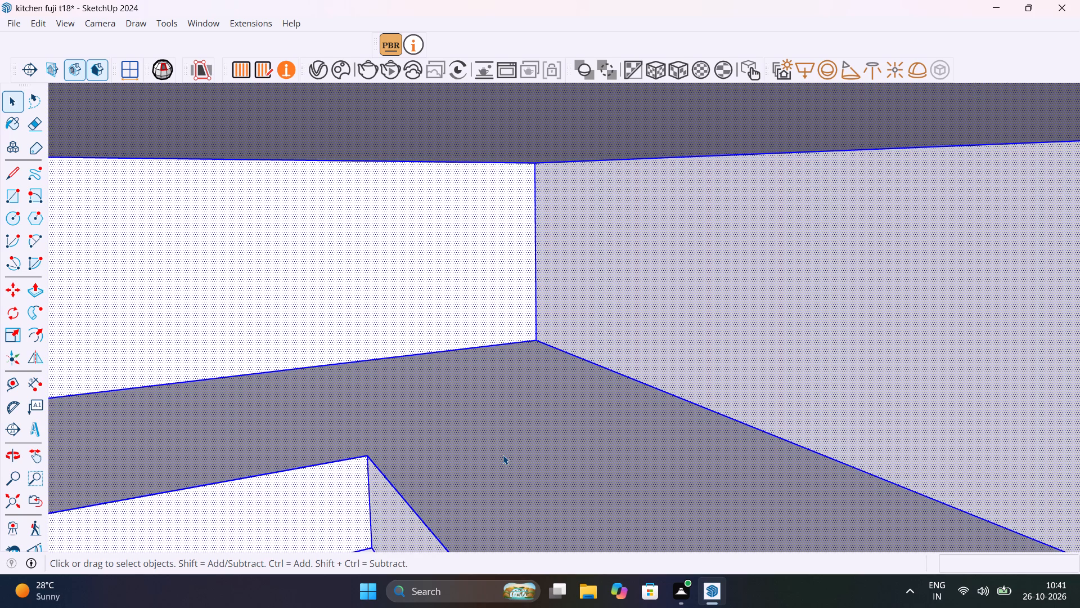
scroll(503, 455, "down", 5)
middle_click_drag(501, 449, 488, 361)
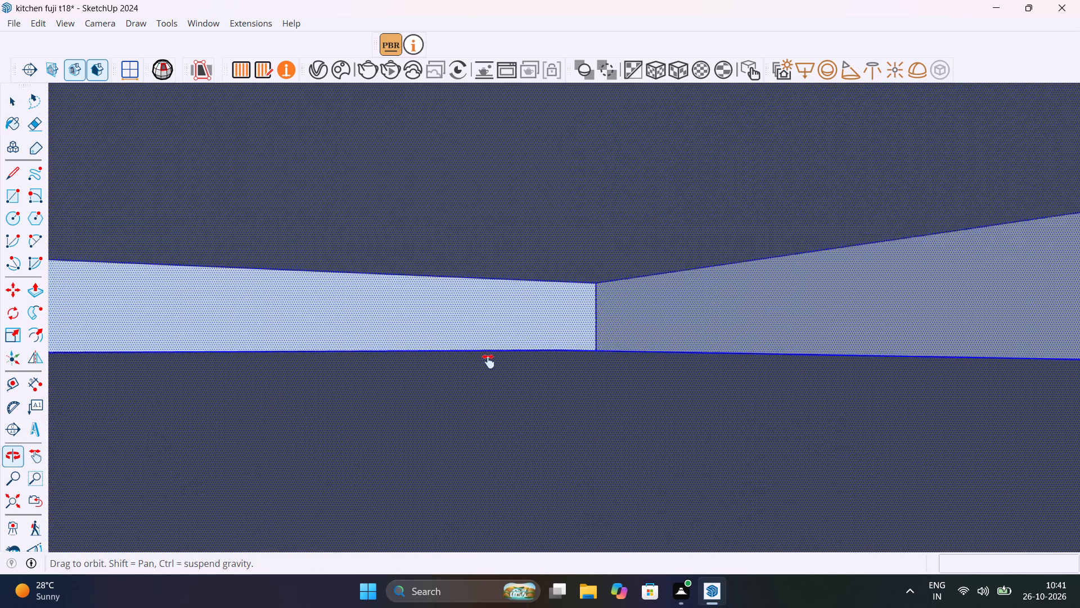
middle_click_drag(488, 361, 497, 257)
middle_click_drag(521, 441, 458, 314, "shift")
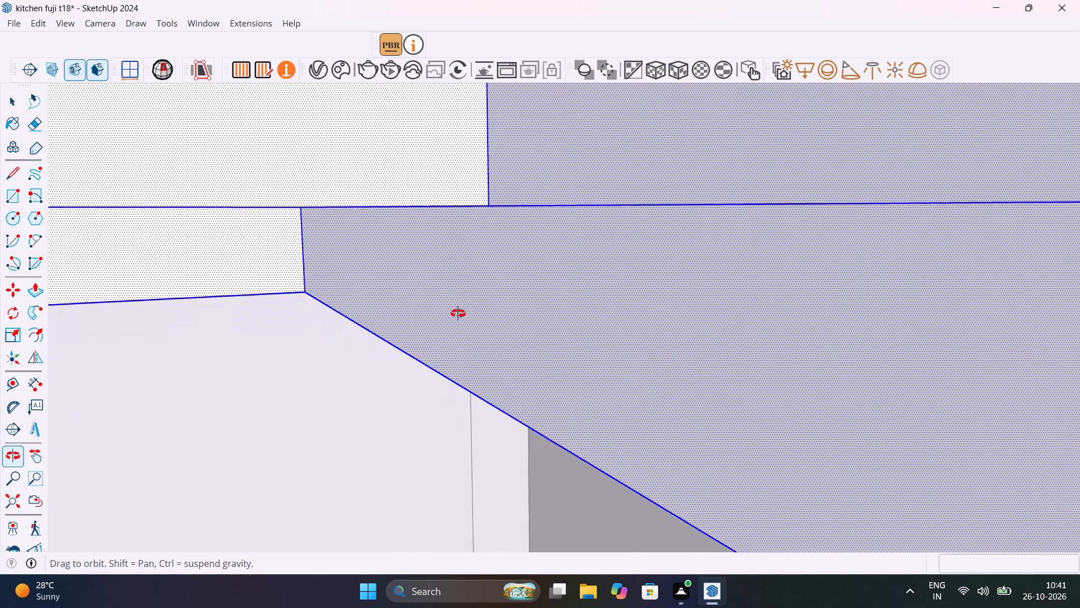
middle_click_drag(458, 314, 461, 397, "shift")
double_click(571, 251)
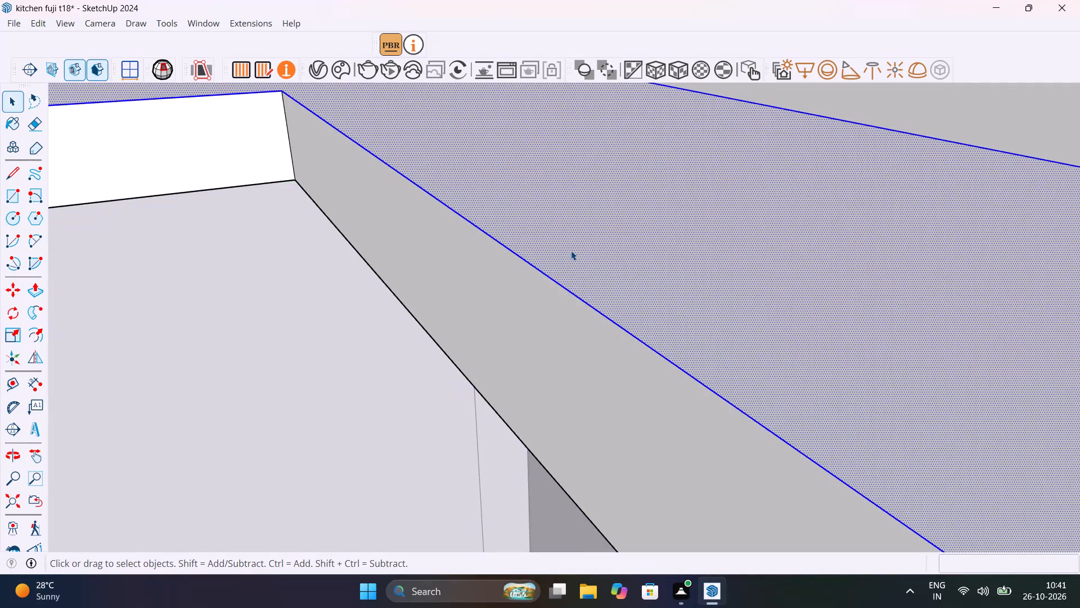
triple_click(571, 251)
triple_click(571, 251)
scroll(571, 250, "down", 4)
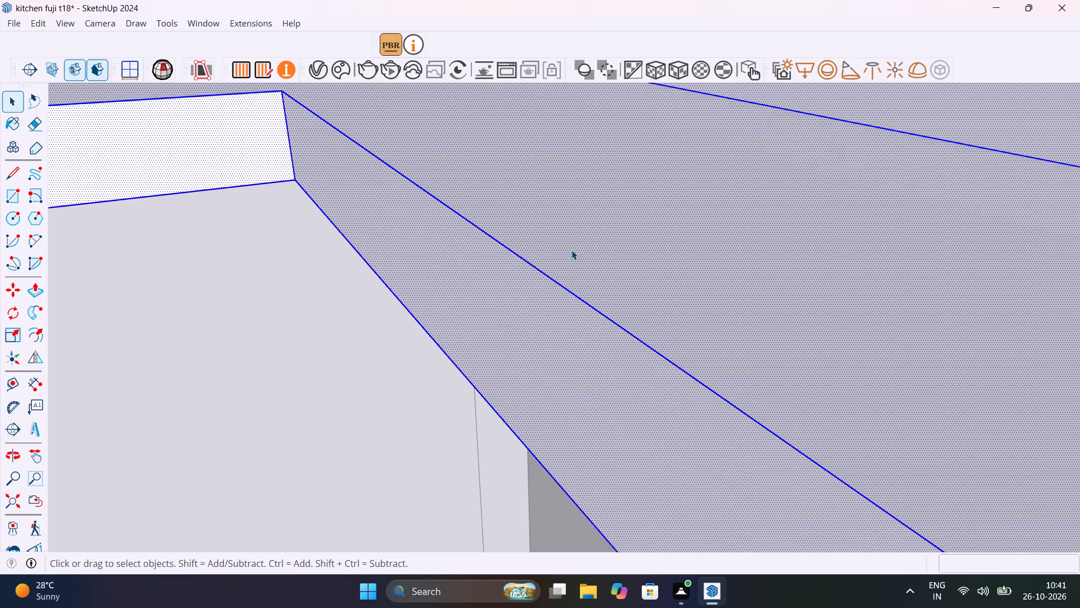
scroll(571, 250, "down", 10)
Examine the false ceiling's recess ledge at the corner above the wall cabinets and along the adjoining bare wall.
left_click(10, 494)
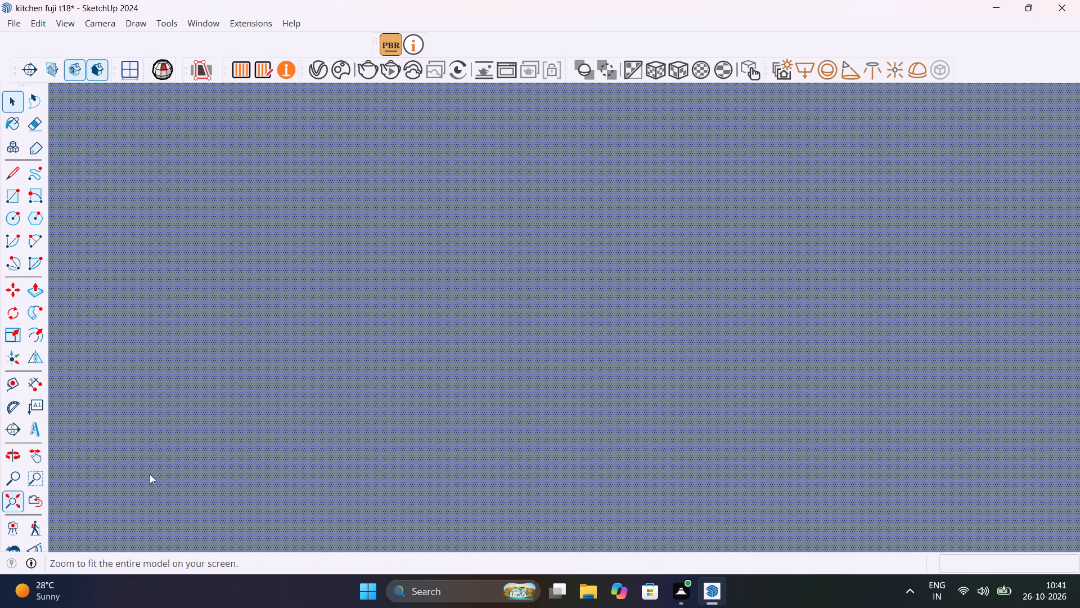
key("space")
left_click(760, 441)
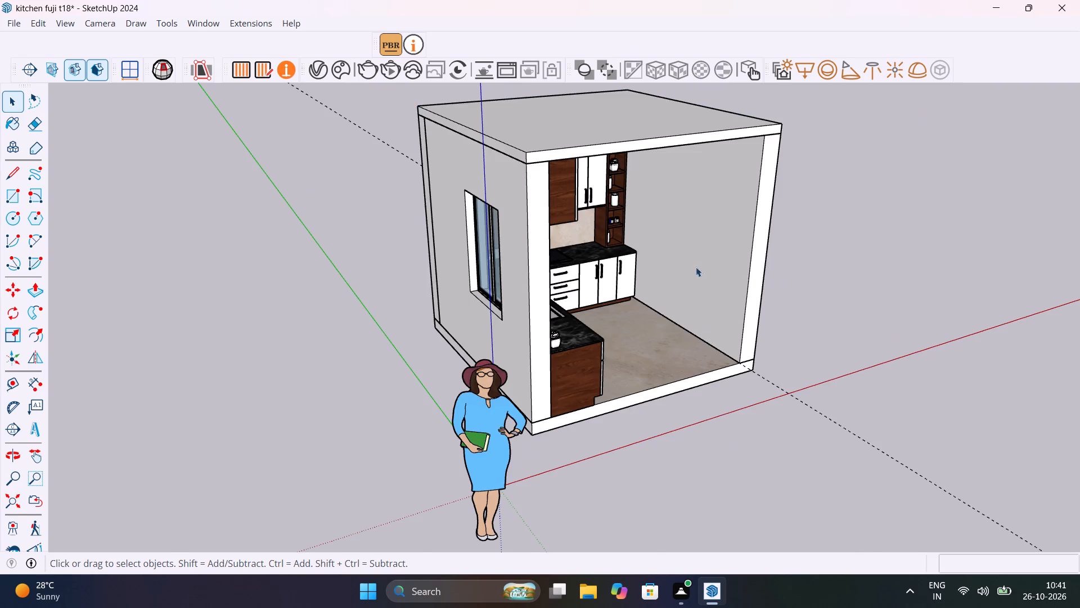
scroll(688, 187, "up", 9)
middle_click_drag(717, 198, 641, 186, "shift")
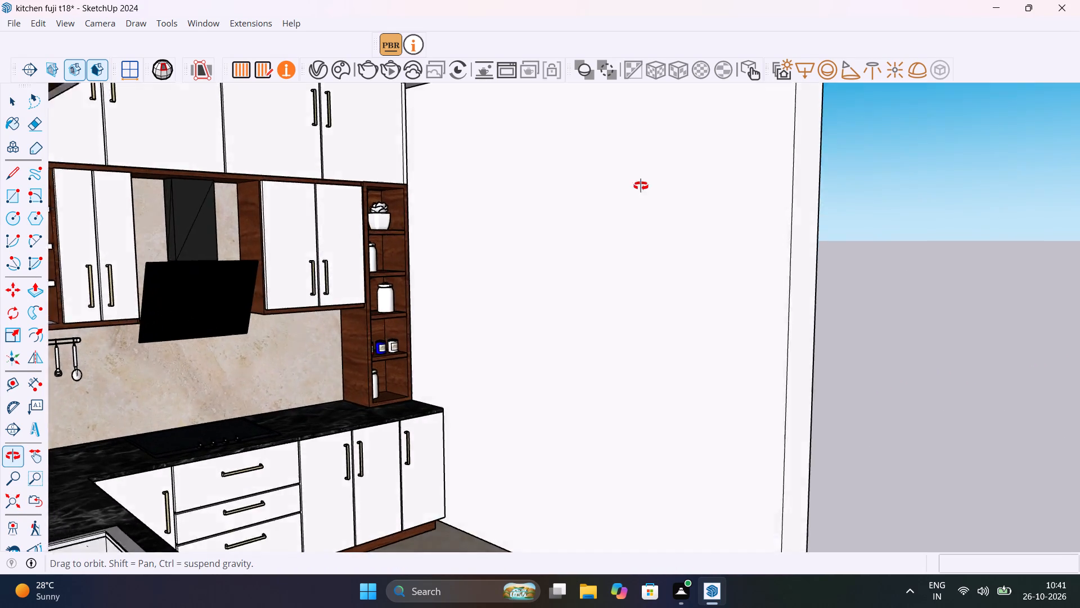
middle_click_drag(641, 186, 454, 203, "shift")
scroll(434, 126, "down", 8)
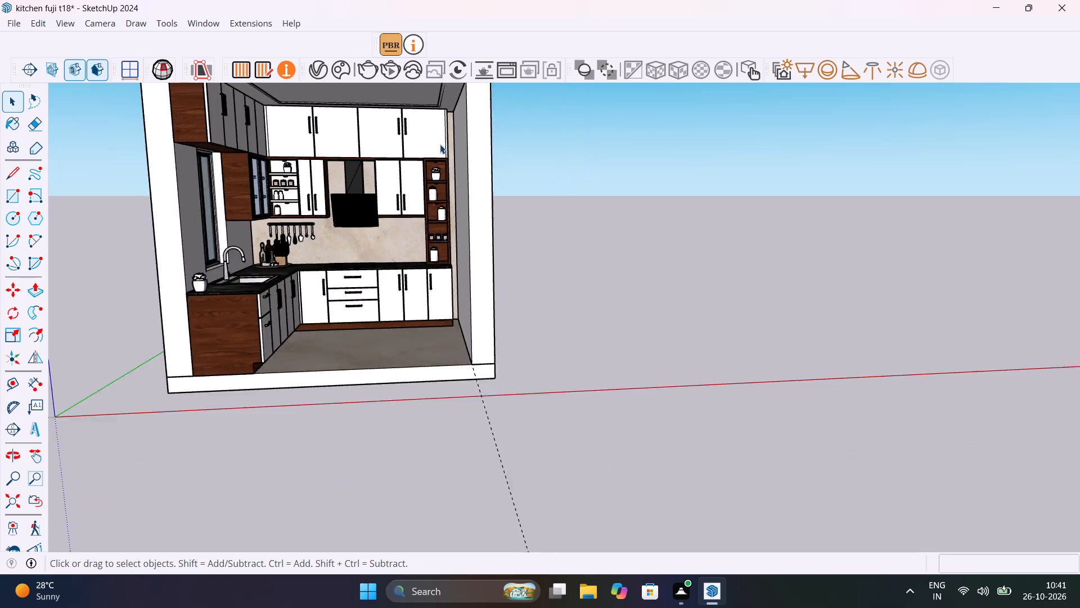
scroll(440, 144, "down", 5)
middle_click_drag(460, 171, 563, 169, "shift")
scroll(565, 173, "up", 10)
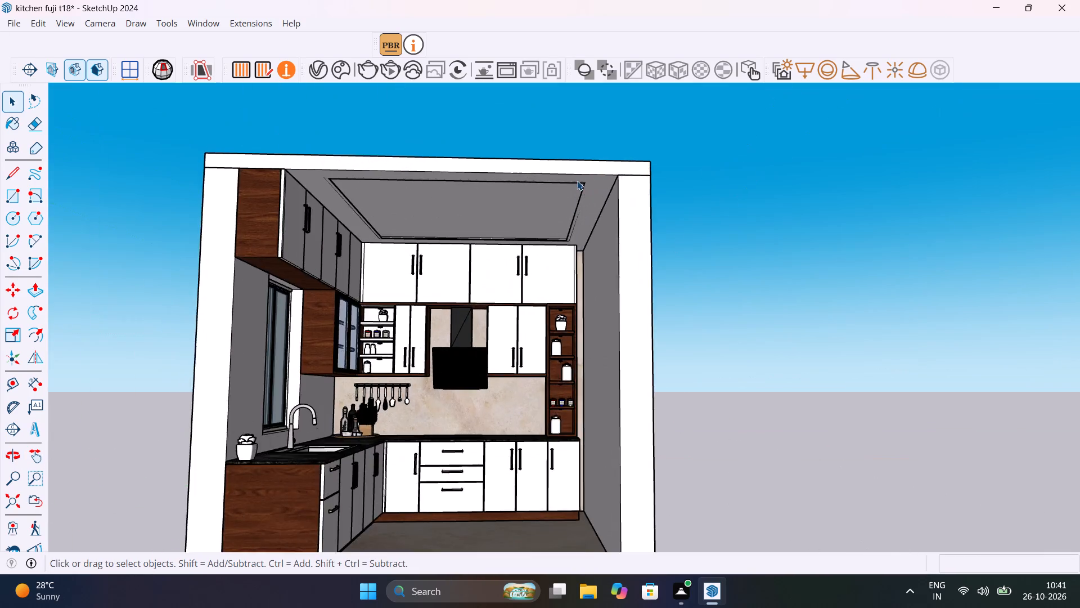
scroll(577, 181, "up", 15)
middle_click_drag(591, 228, 717, 256)
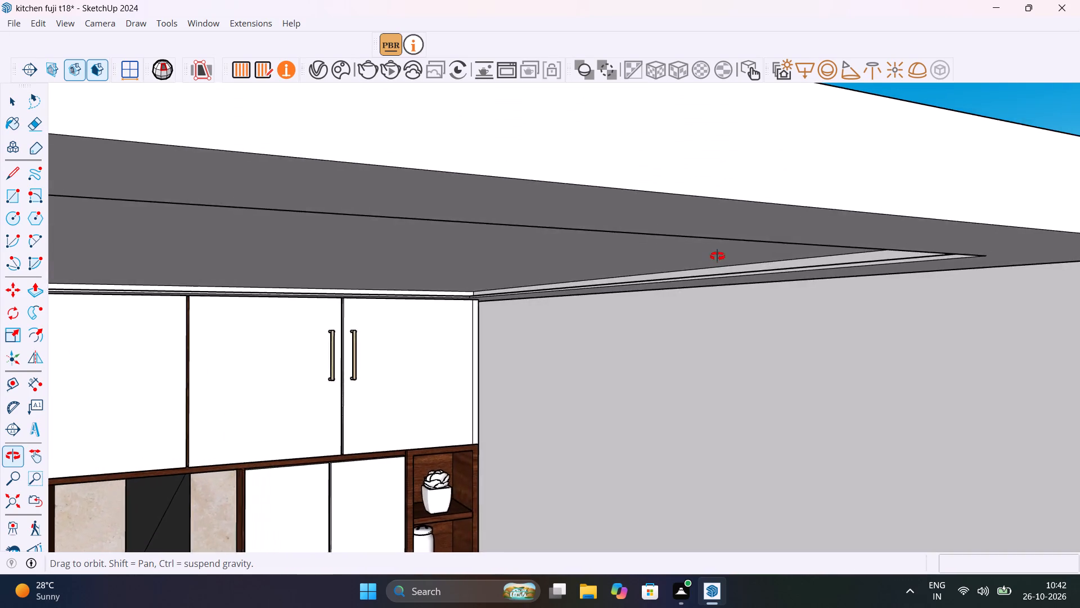
middle_click_drag(717, 256, 888, 235)
scroll(389, 272, "up", 15)
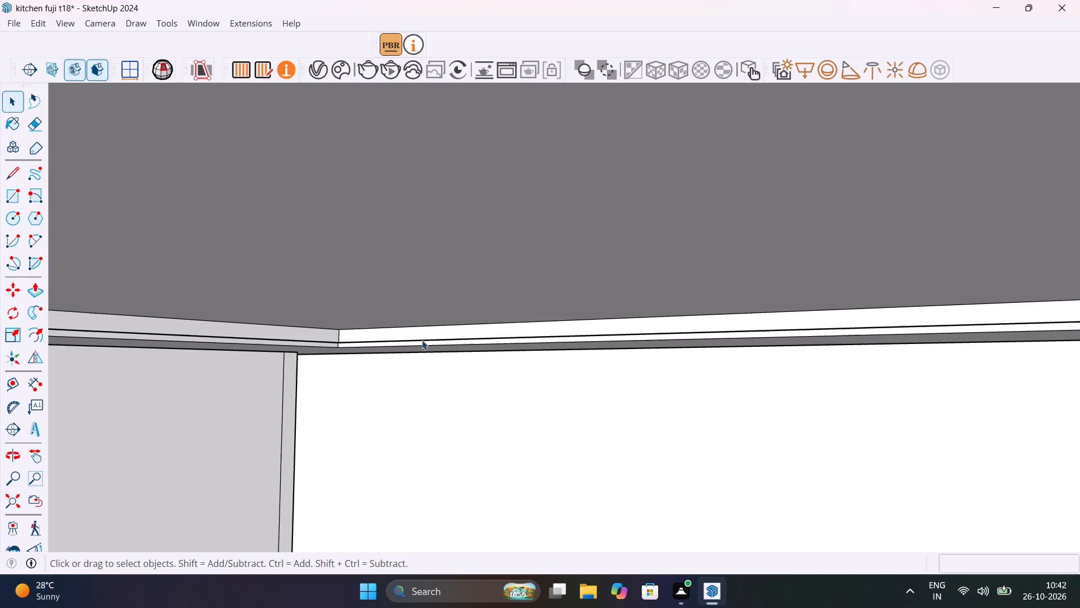
middle_click_drag(376, 356, 379, 366)
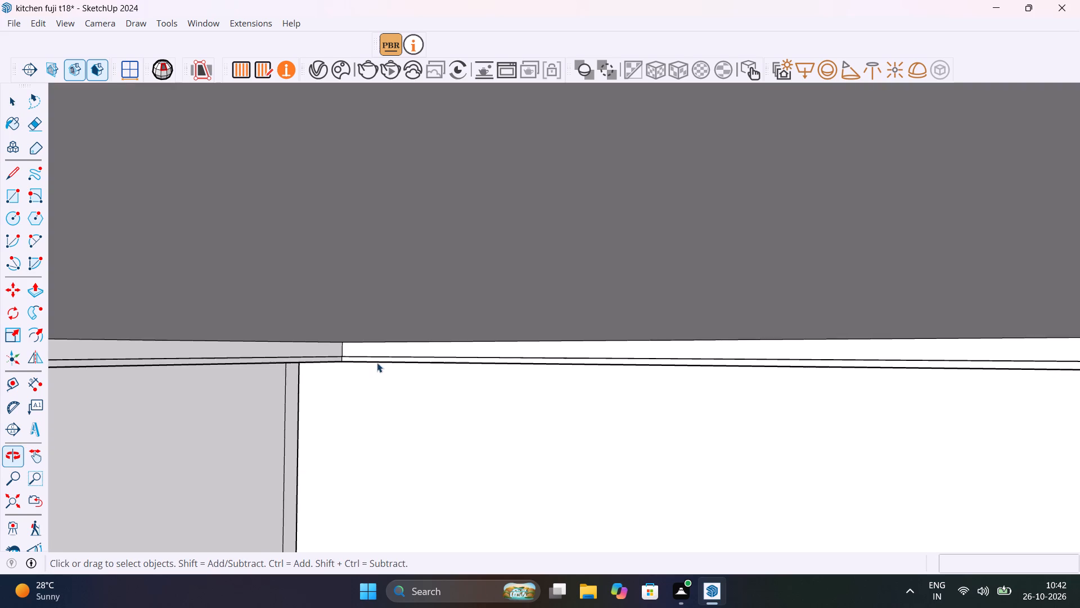
scroll(377, 363, "up", 17)
middle_click_drag(377, 363, 393, 397)
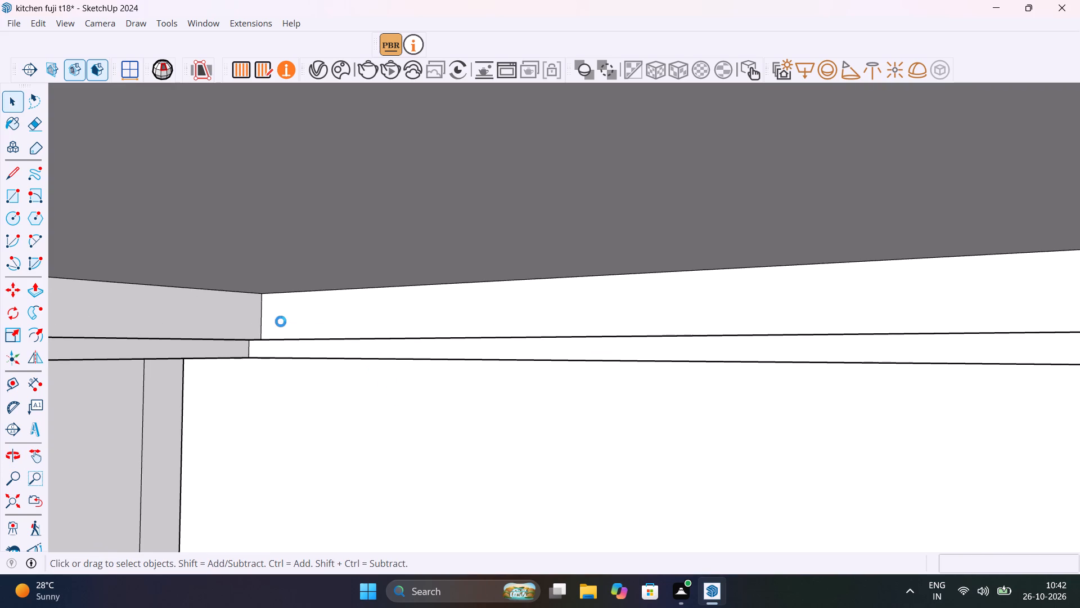
scroll(289, 328, "up", 13)
middle_click_drag(297, 326, 328, 375)
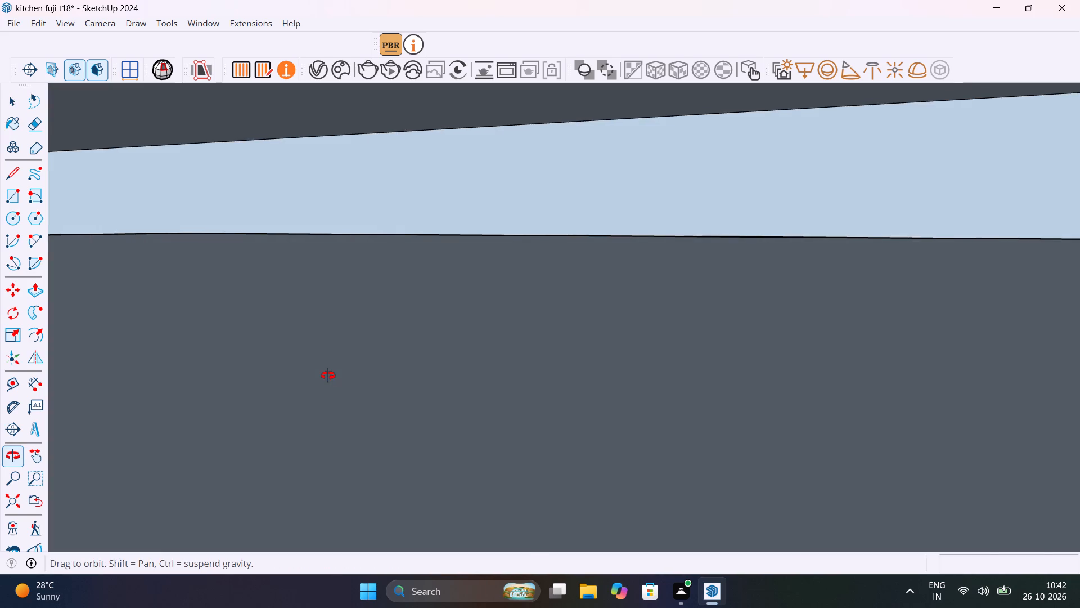
middle_click_drag(328, 375, 310, 350)
scroll(489, 410, "down", 6)
middle_click_drag(614, 439, 330, 378)
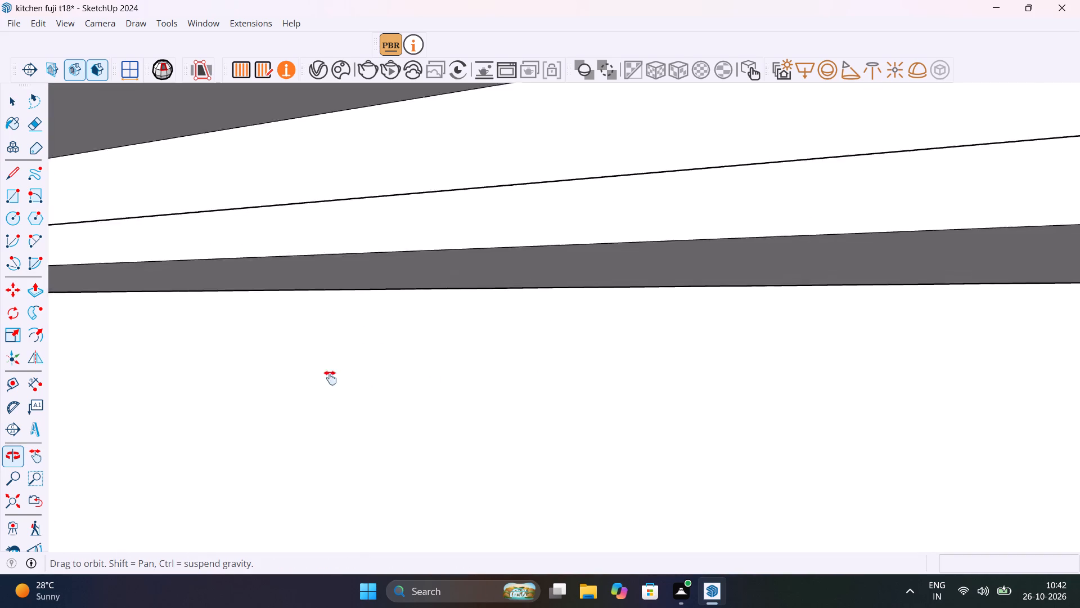
middle_click_drag(330, 378, 192, 451)
scroll(449, 448, "down", 20)
scroll(449, 448, "down", 10)
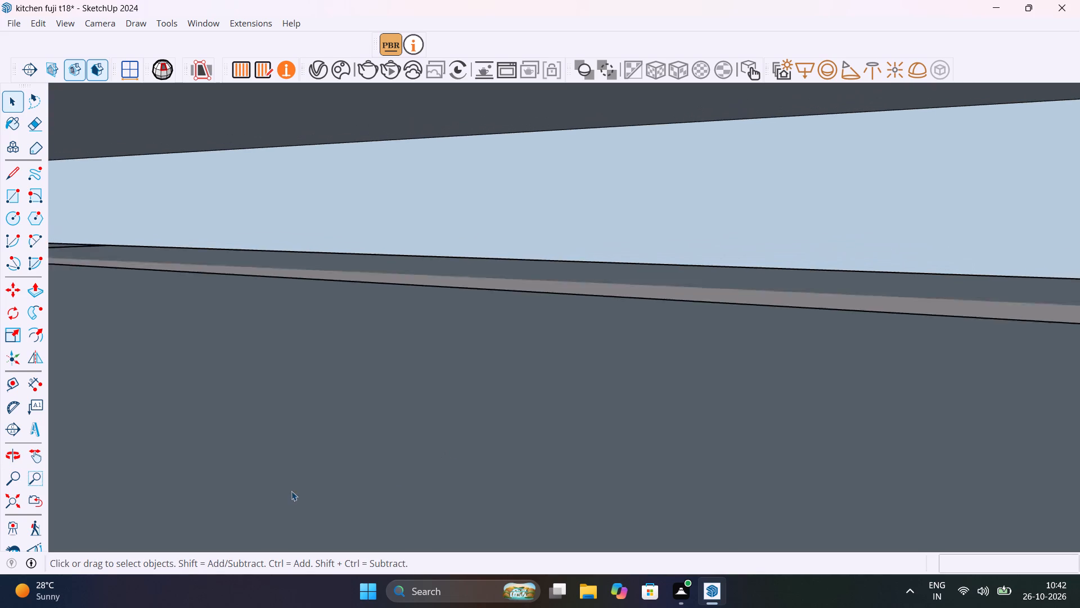
Delete the seam line across the ceiling ledge at the recess corner by the bare side wall near the room's open front.
left_click(0, 501)
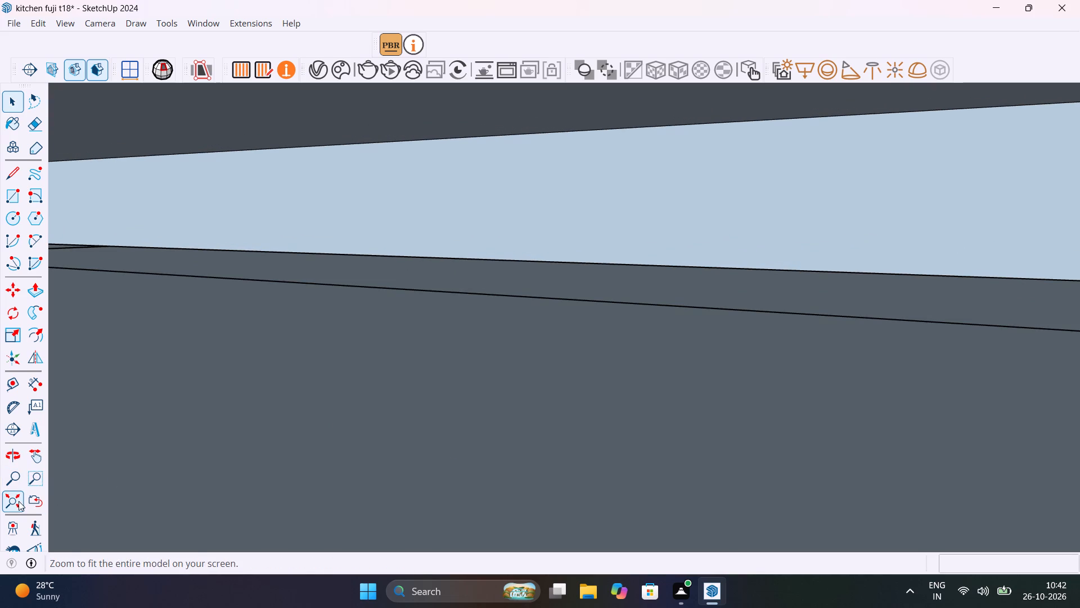
left_click(19, 501)
scroll(637, 158, "up", 10)
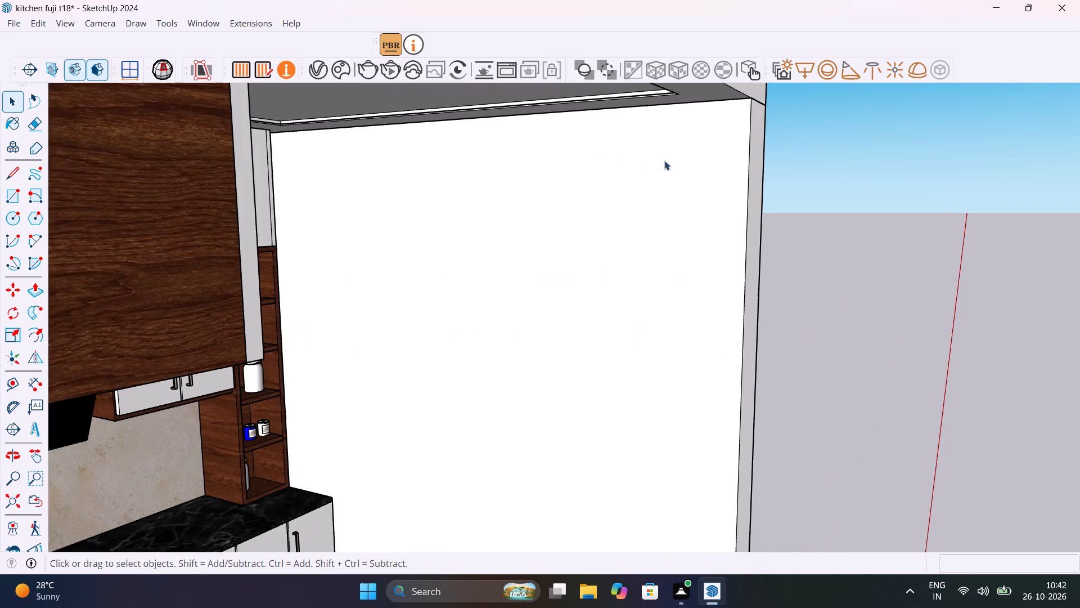
middle_click_drag(678, 164, 697, 182)
scroll(697, 182, "up", 1)
scroll(675, 102, "up", 15)
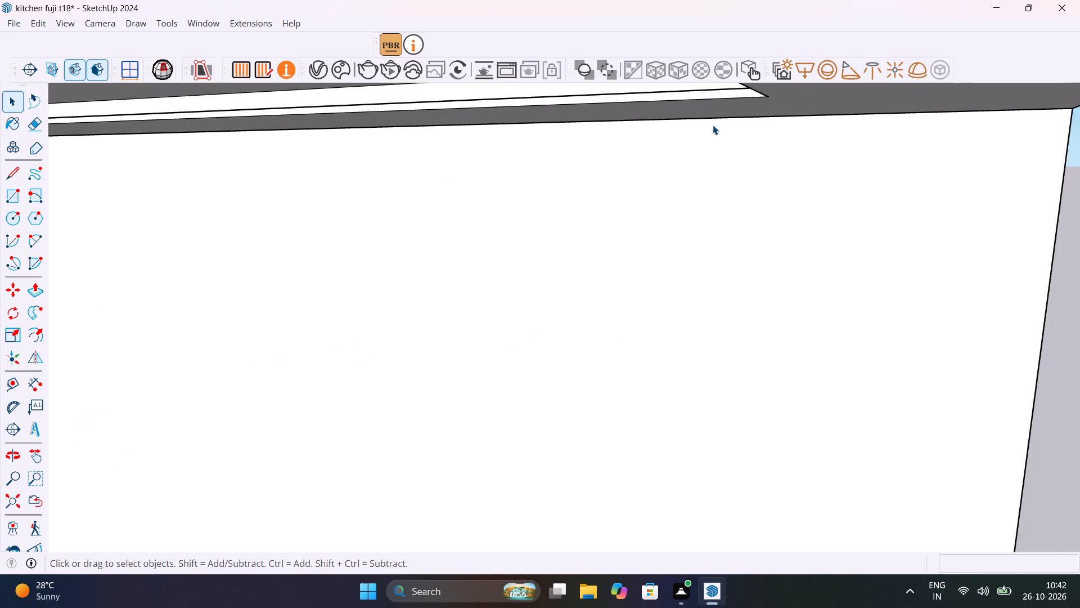
scroll(724, 133, "up", 1)
middle_click_drag(724, 132, 798, 155)
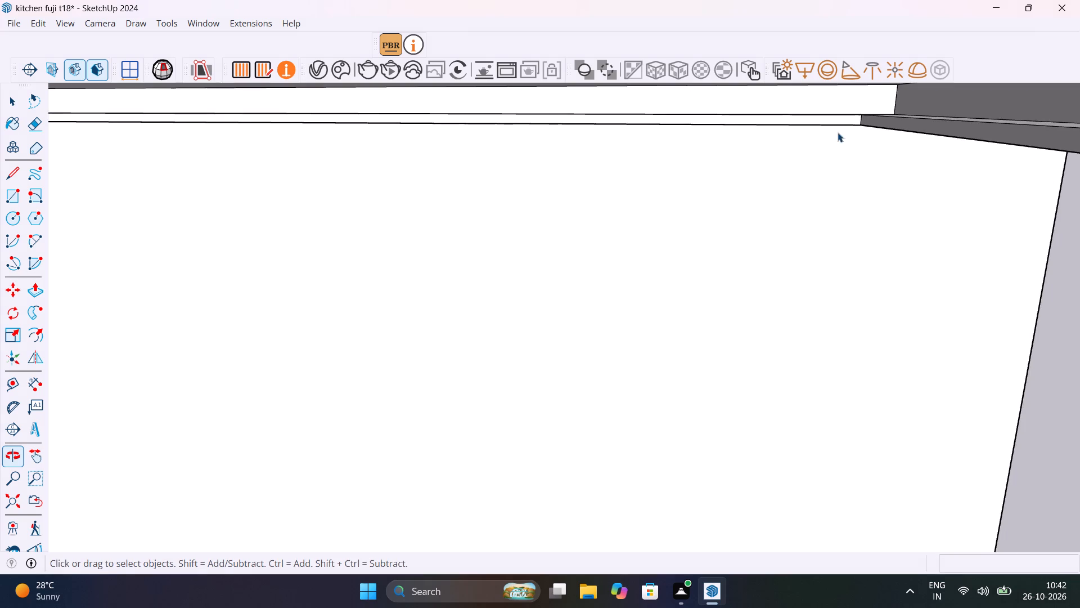
scroll(889, 108, "up", 18)
scroll(723, 140, "up", 2)
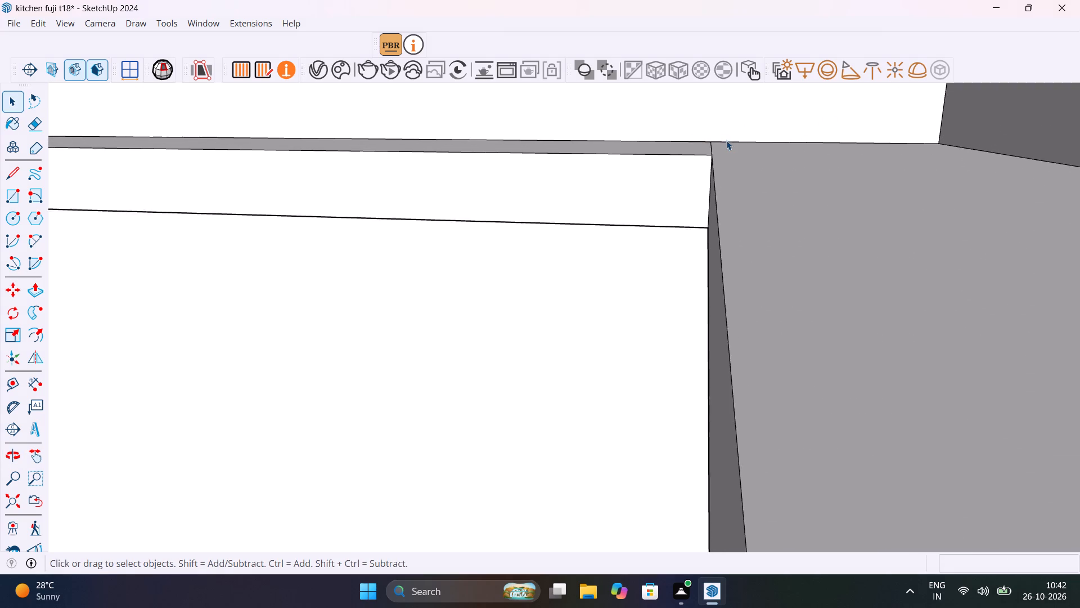
scroll(726, 140, "up", 10)
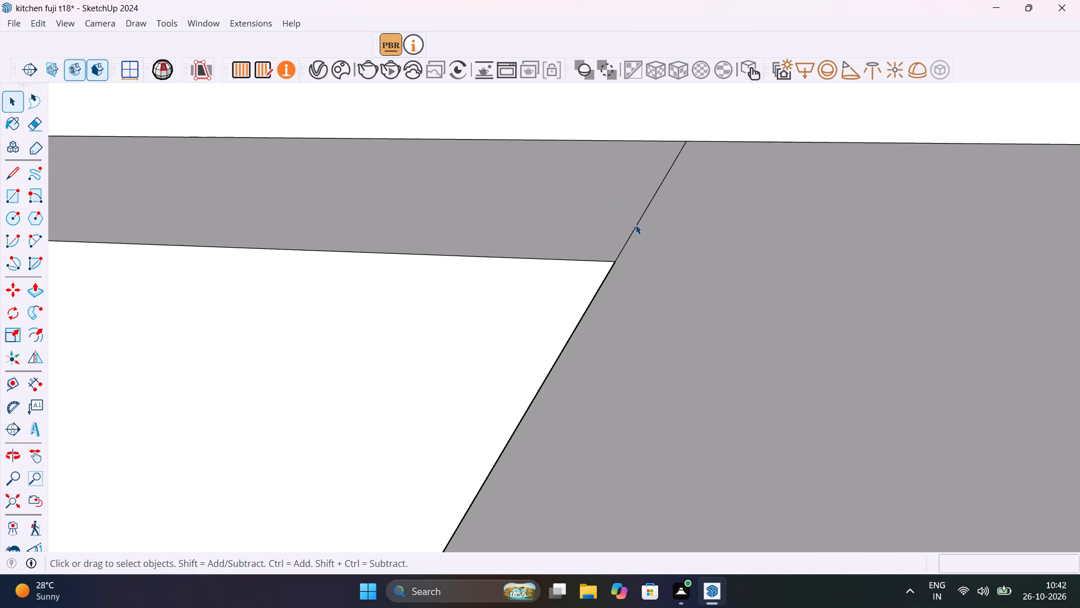
left_click(637, 227)
double_click(637, 227)
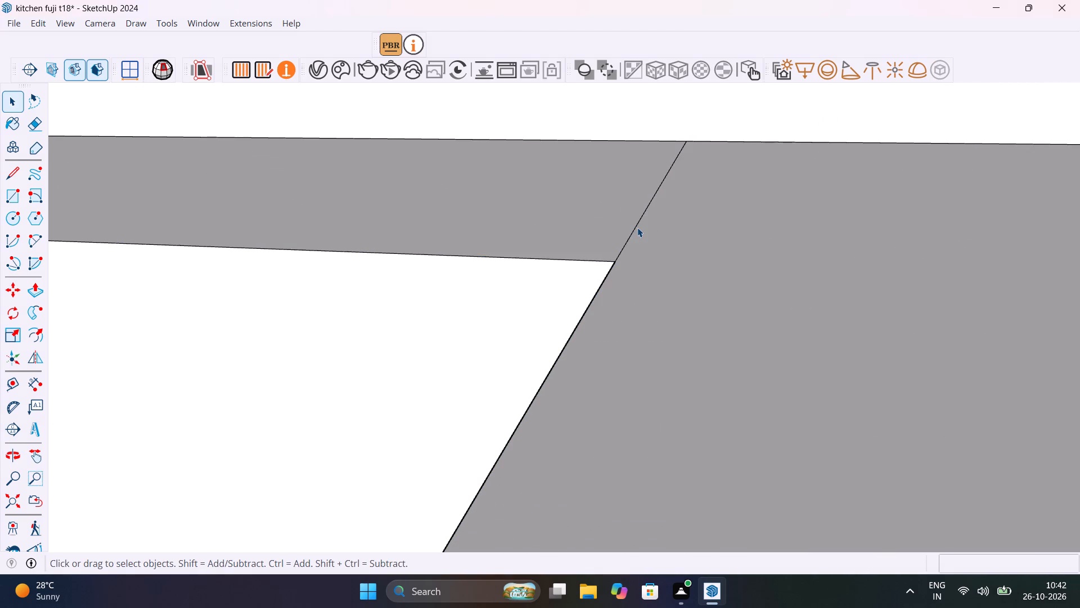
left_click(637, 227)
left_click(637, 225)
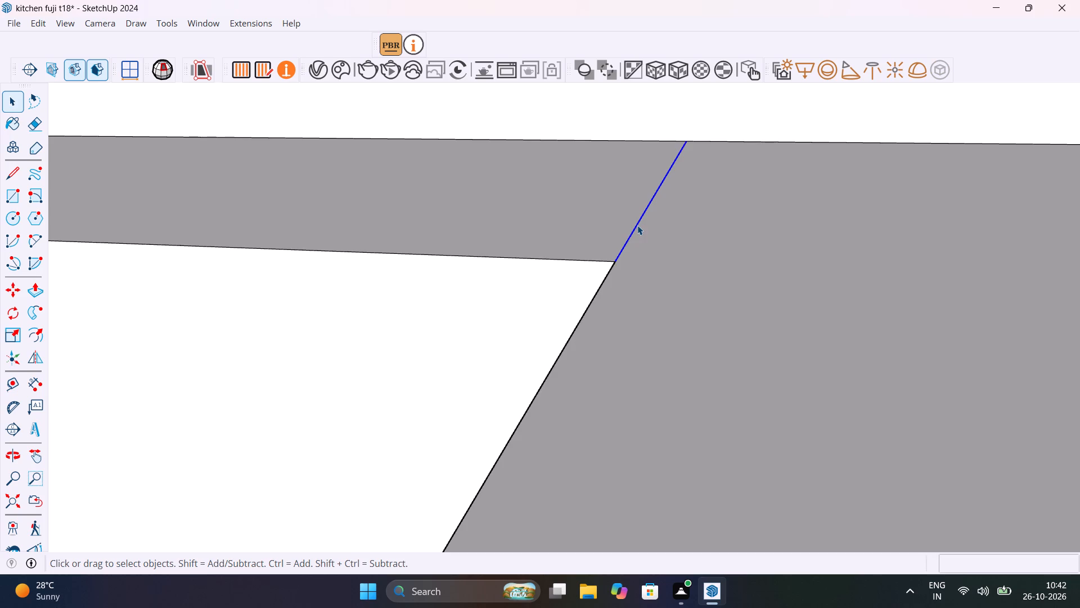
key("Delete")
left_click(657, 247)
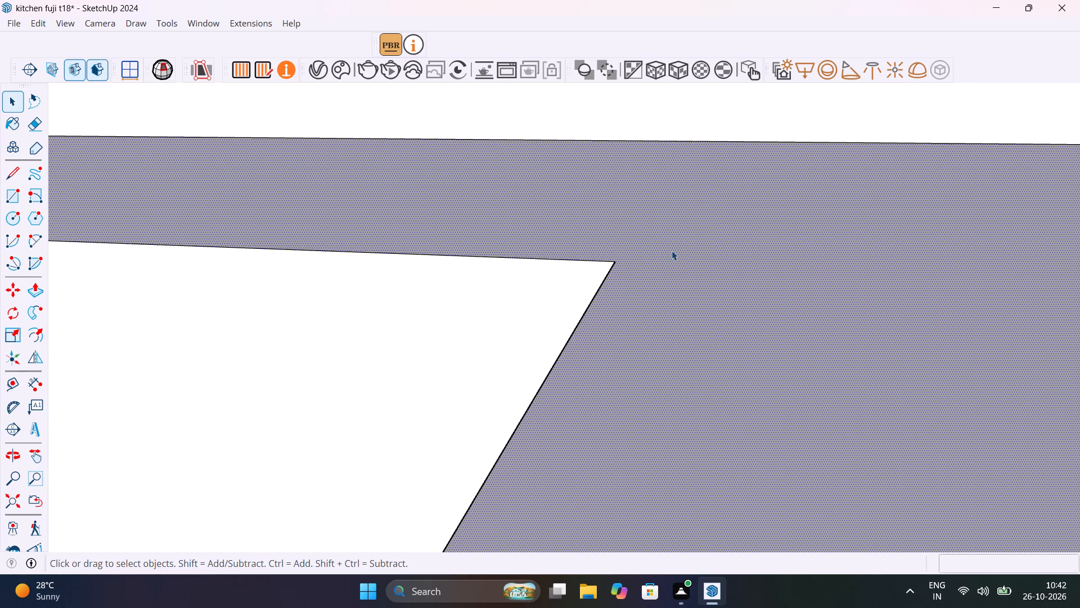
Open the false ceiling for editing at the recess corner above the wall cabinets near the room's open front.
scroll(672, 251, "down", 3)
scroll(721, 276, "down", 20)
scroll(721, 276, "down", 6)
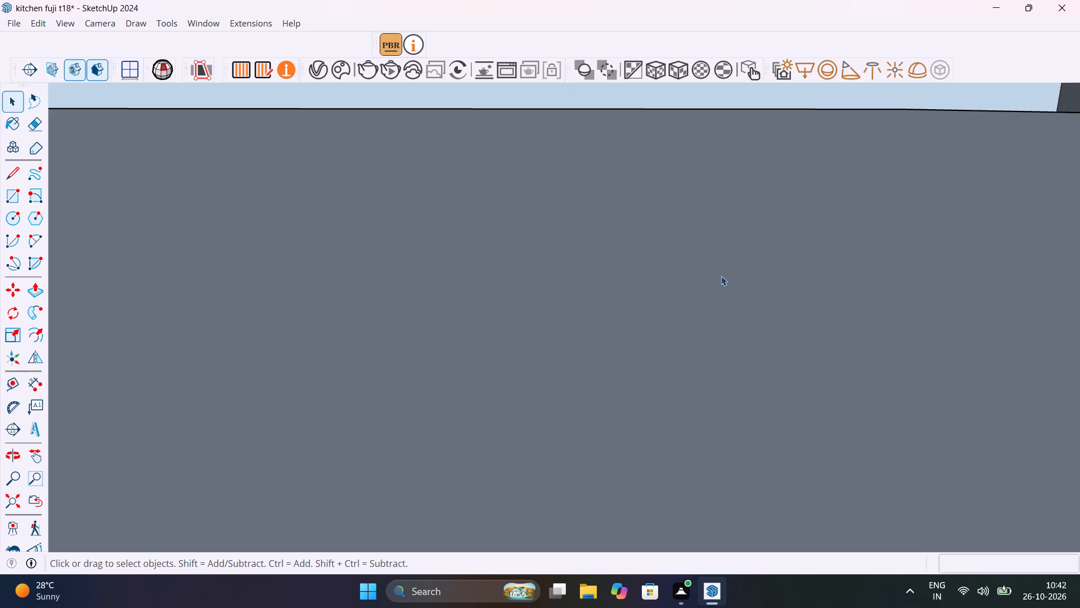
middle_click_drag(695, 273, 0, 236)
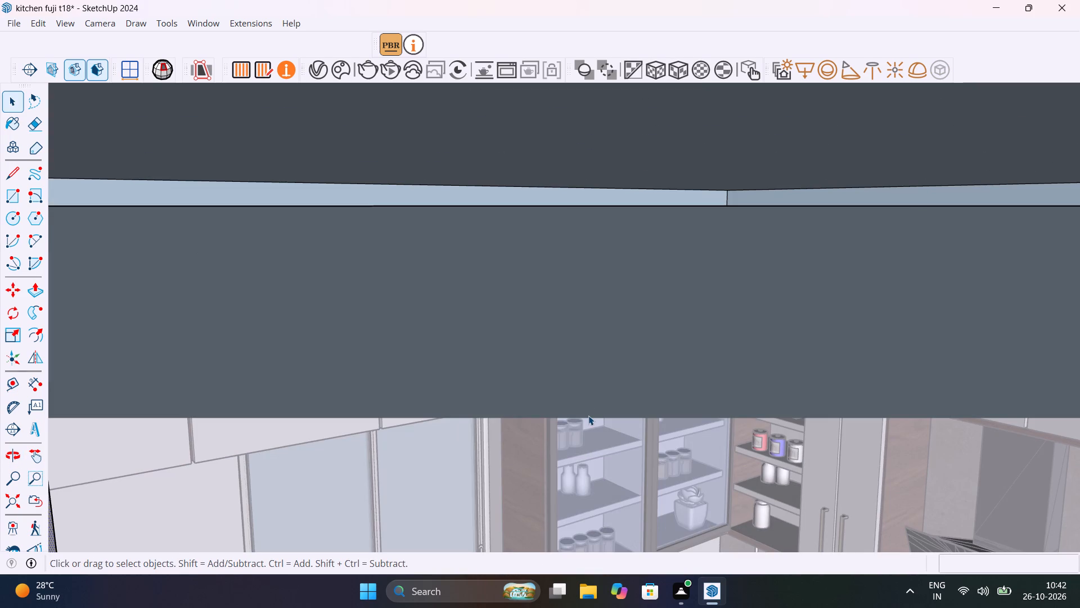
key("Escape")
scroll(597, 415, "down", 7)
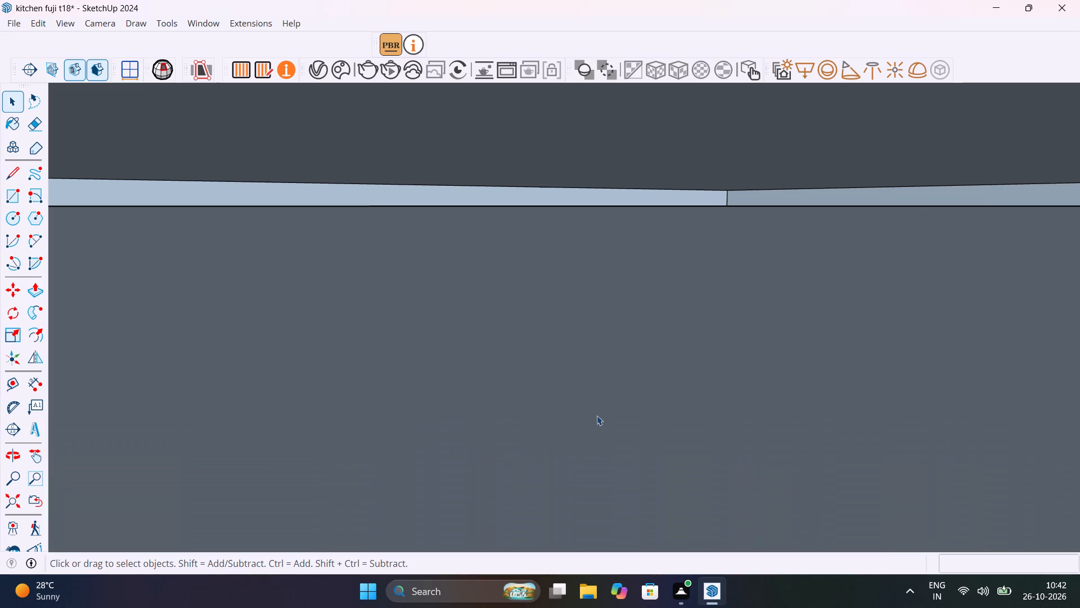
left_click(5, 498)
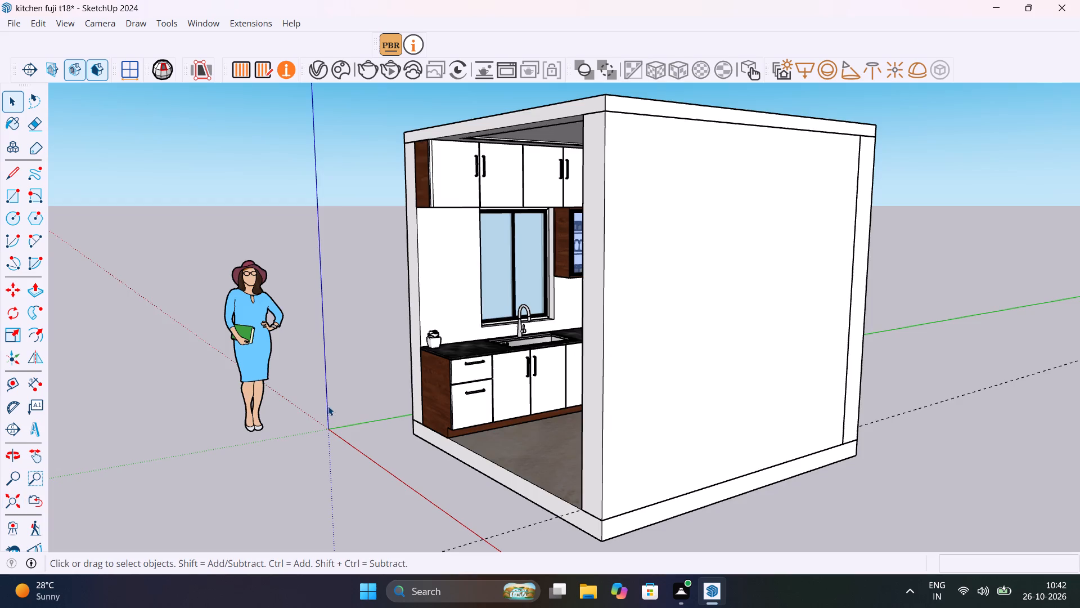
scroll(562, 118, "up", 15)
scroll(484, 149, "up", 1)
middle_click_drag(480, 147, 368, 151)
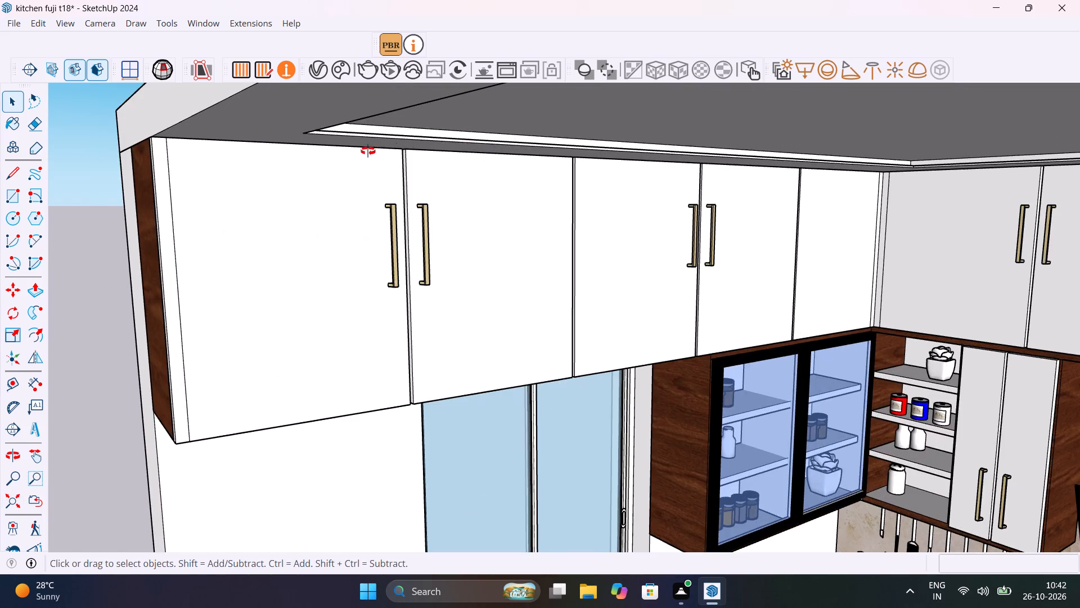
middle_click_drag(368, 151, 292, 156)
scroll(73, 161, "up", 5)
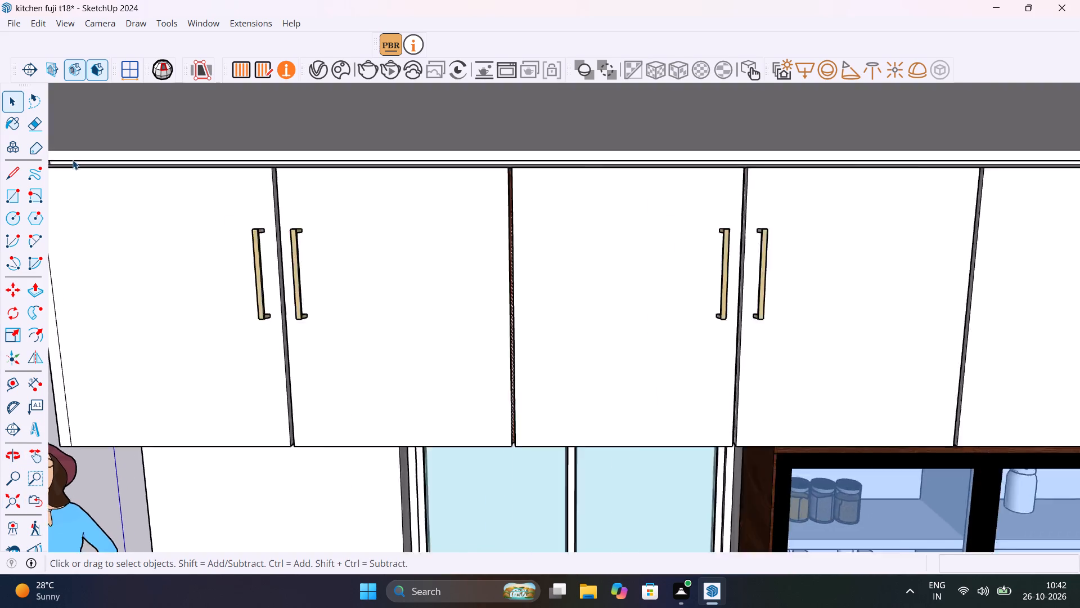
middle_click_drag(73, 160, 258, 184)
scroll(231, 180, "up", 10)
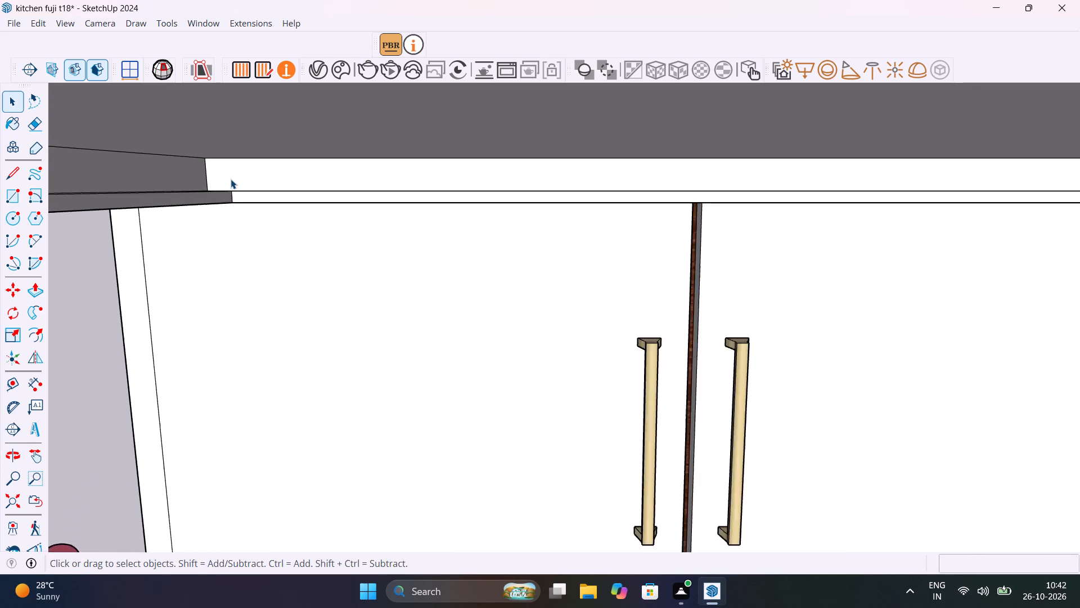
scroll(231, 179, "up", 15)
middle_click_drag(241, 211, 242, 233)
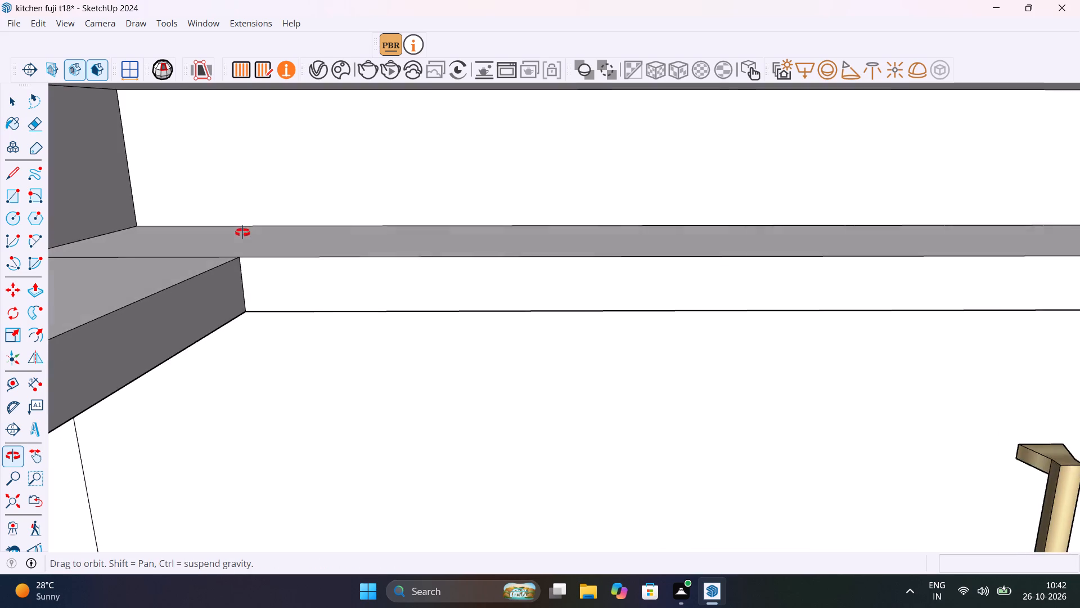
middle_click_drag(242, 233, 242, 231)
scroll(141, 257, "up", 6)
left_click(163, 251)
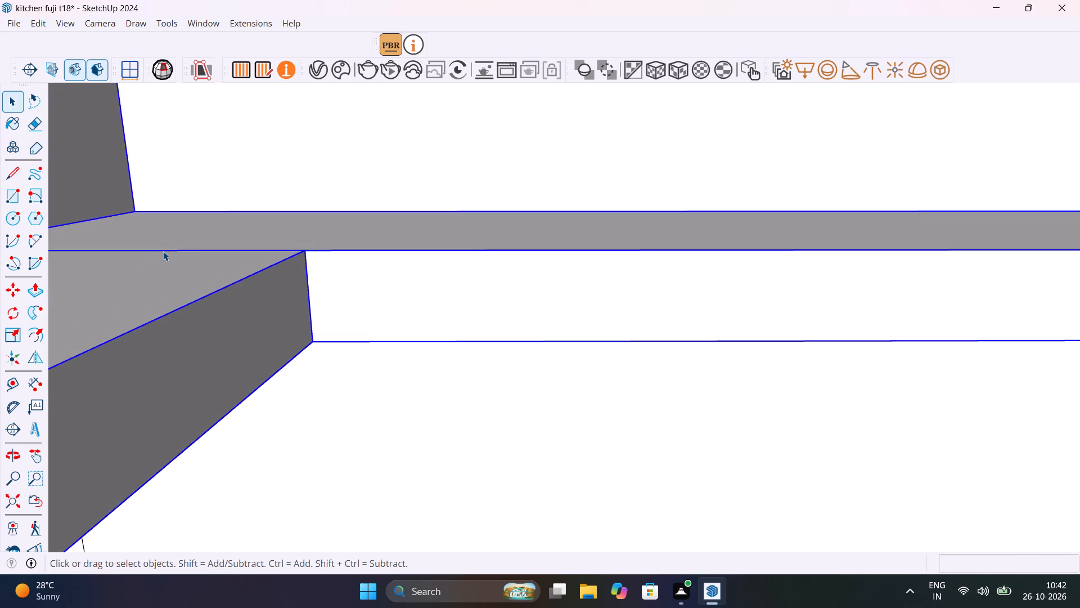
triple_click(163, 251)
left_click(163, 251)
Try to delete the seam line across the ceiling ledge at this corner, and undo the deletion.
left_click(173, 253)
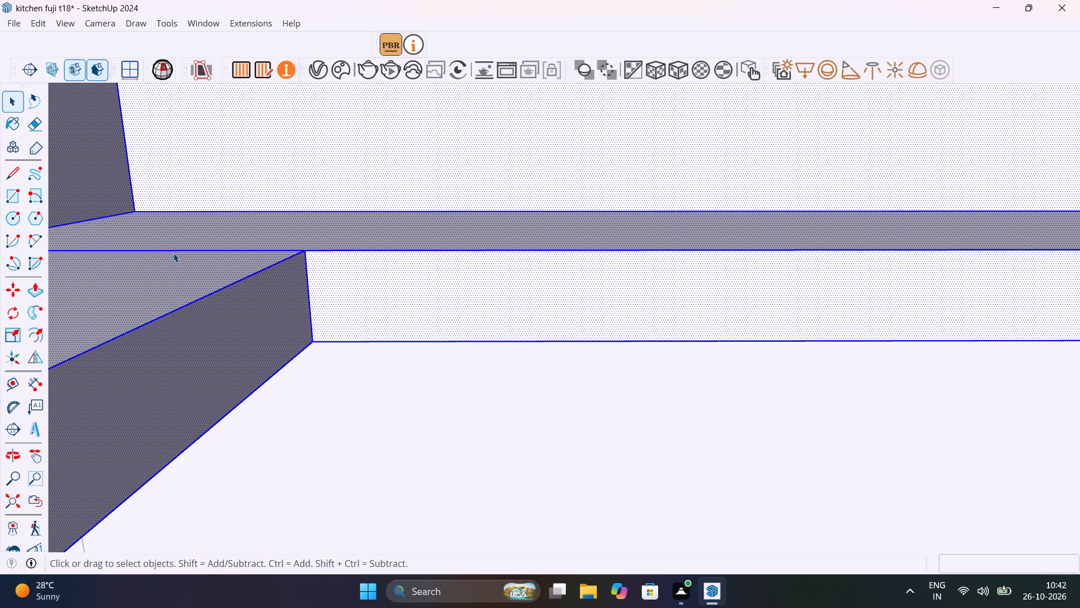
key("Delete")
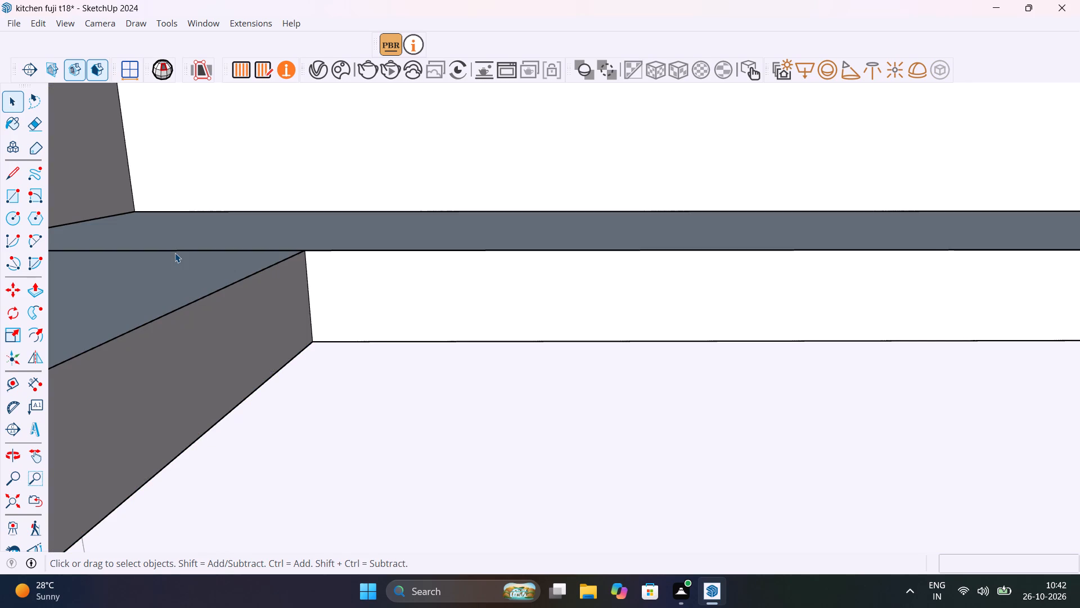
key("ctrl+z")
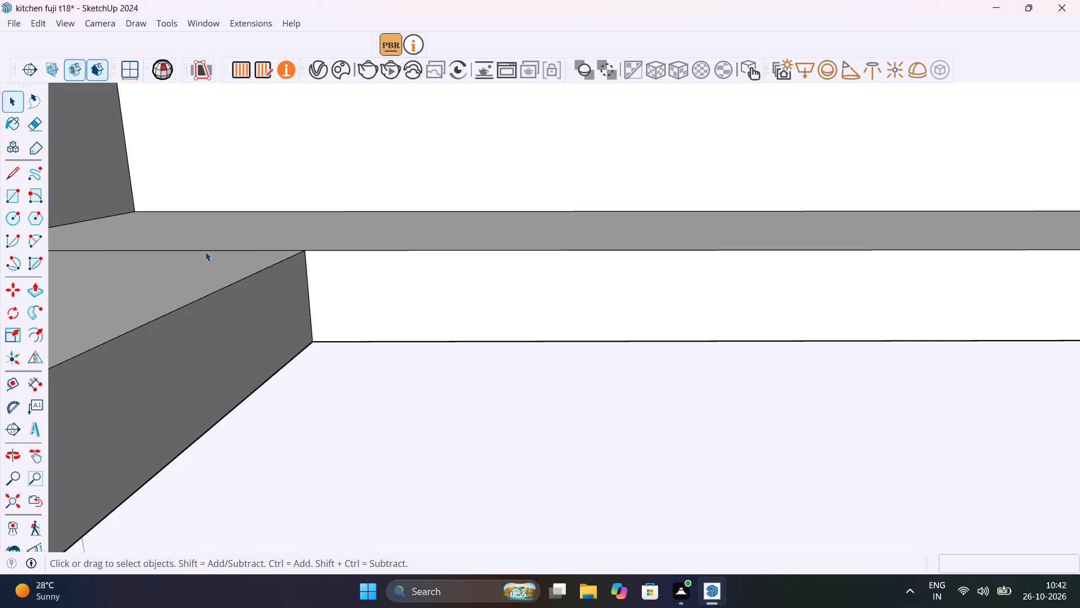
Delete the seam line across the ceiling ledge at this recess corner above the wall cabinets.
left_click(205, 252)
key("Delete")
Select the recess ledge face and create a new V-Ray Emissive material for it.
left_click(205, 251)
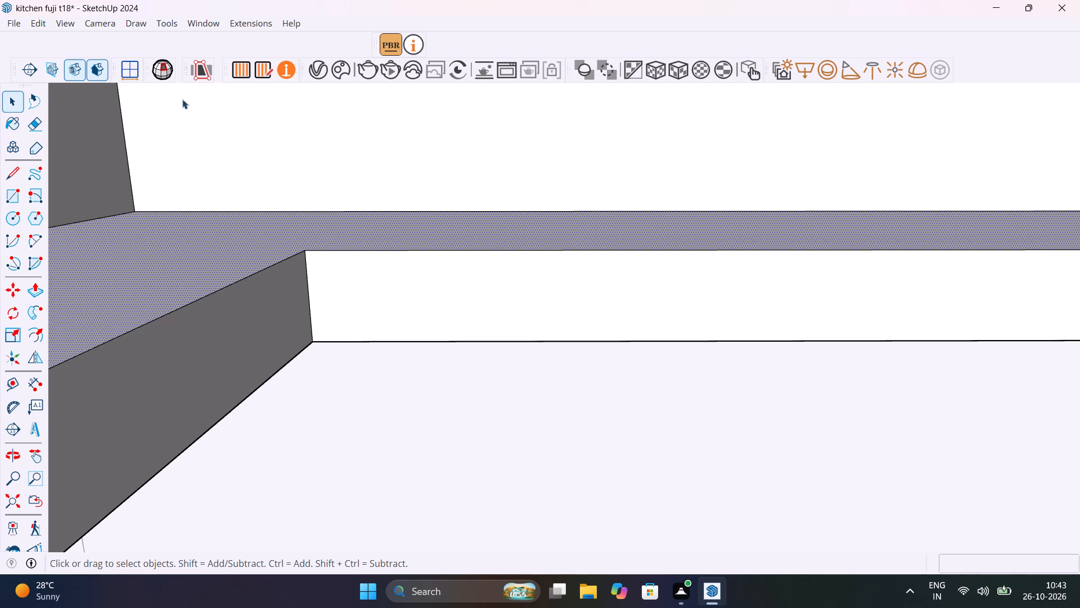
left_click(325, 70)
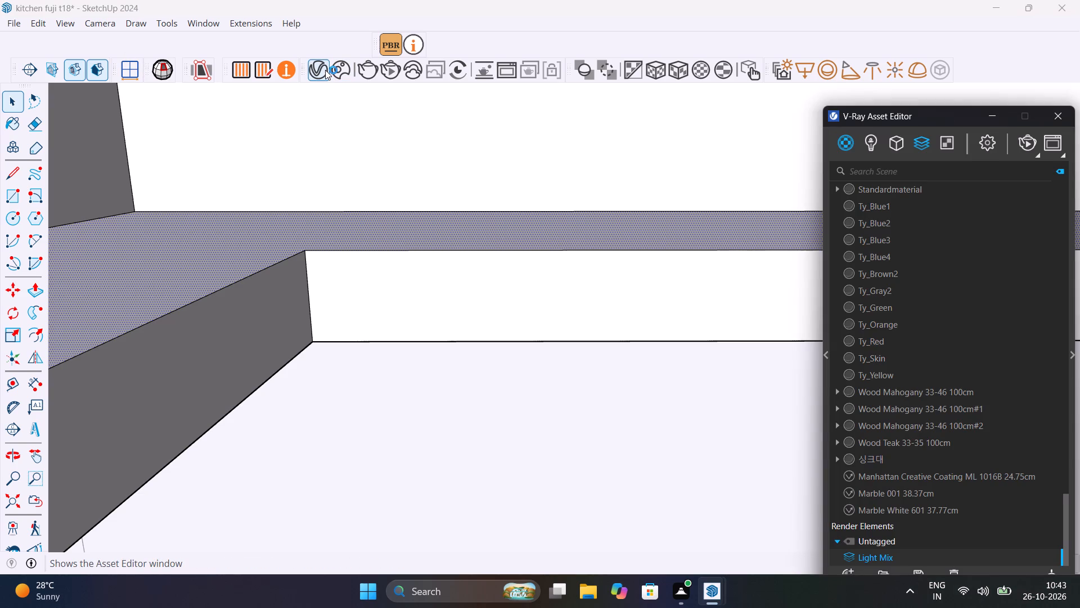
left_click(849, 142)
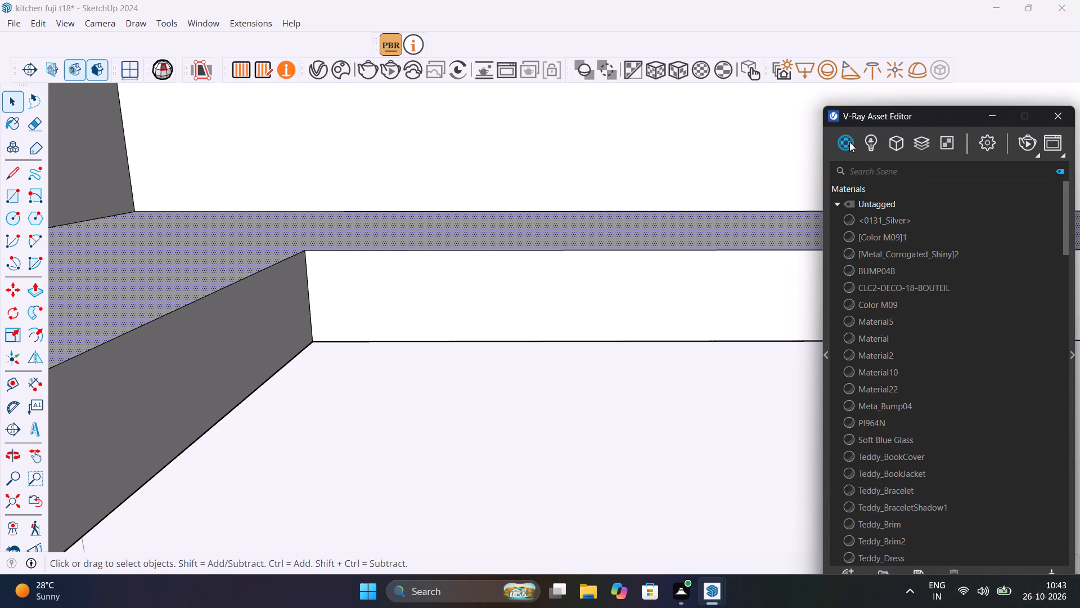
right_click(849, 142)
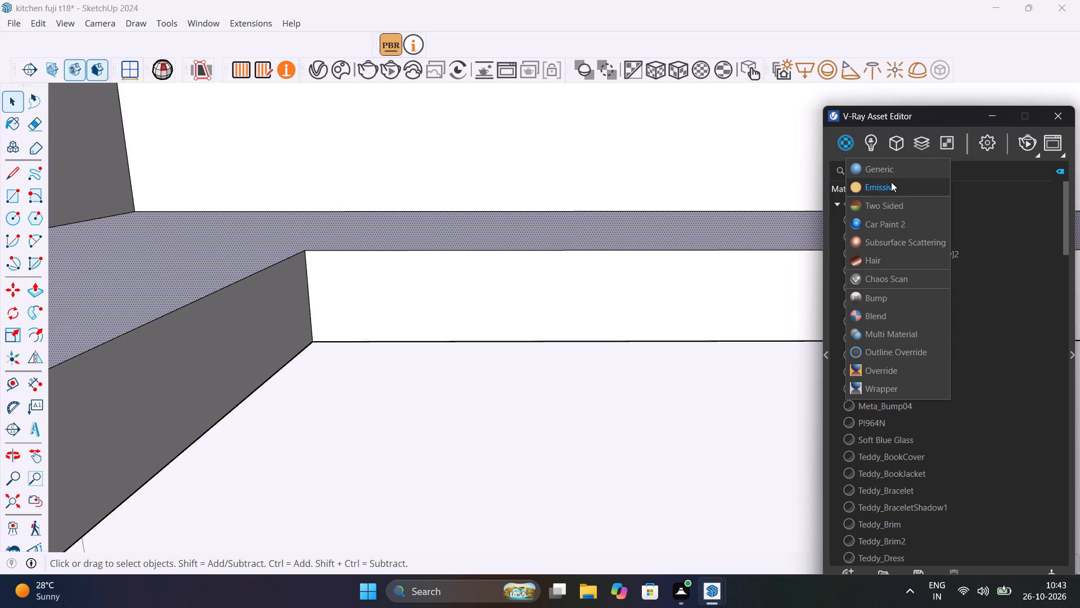
left_click(891, 182)
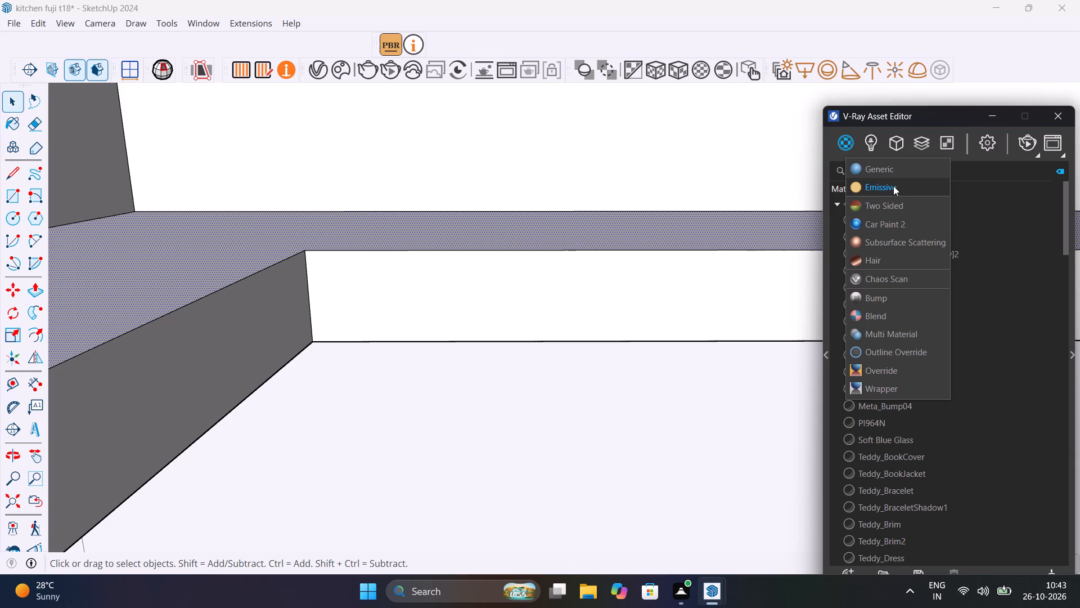
left_click(894, 186)
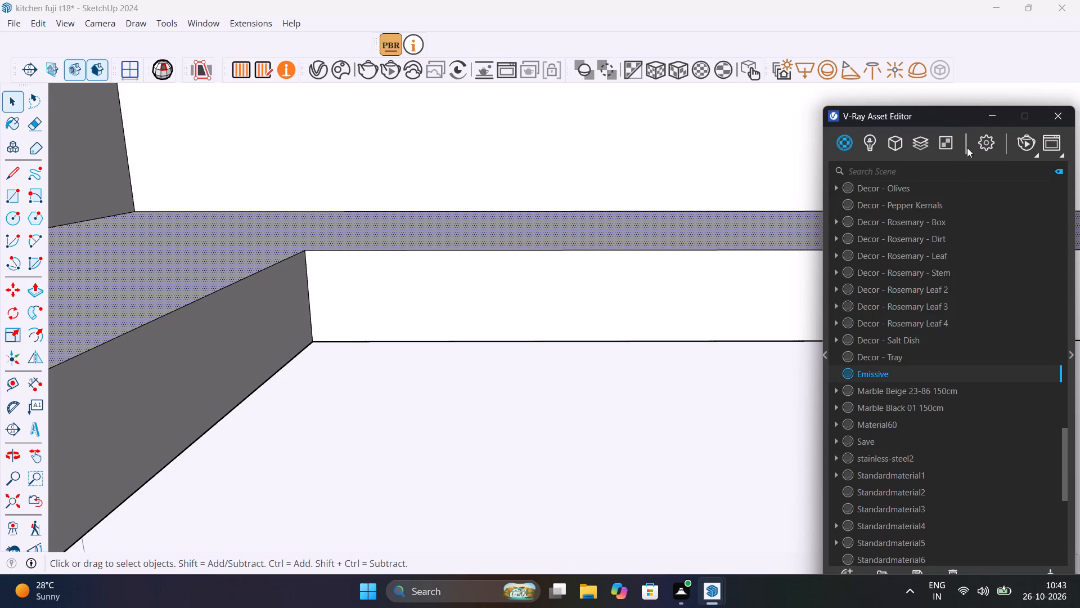
Set the Emissive material's color temperature to 5500 K.
left_click_drag(944, 116, 711, 133)
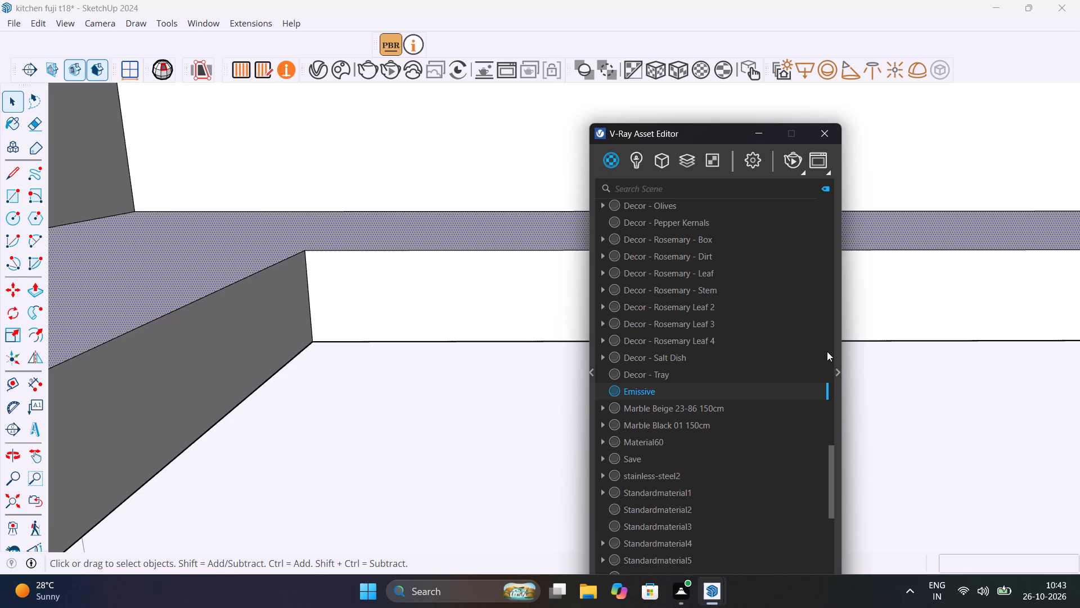
left_click(838, 375)
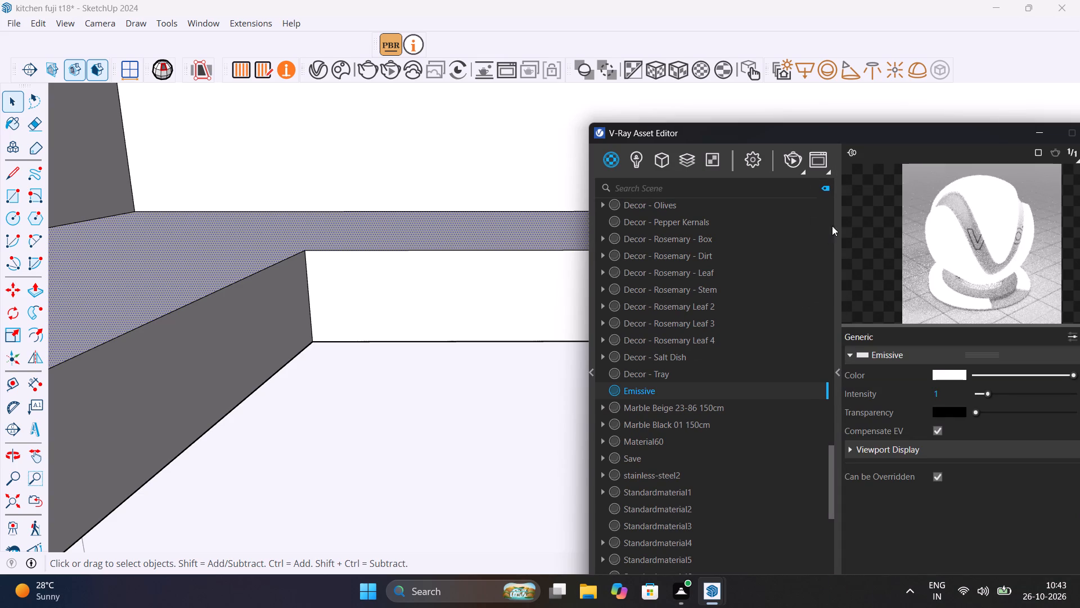
left_click_drag(939, 129, 797, 128)
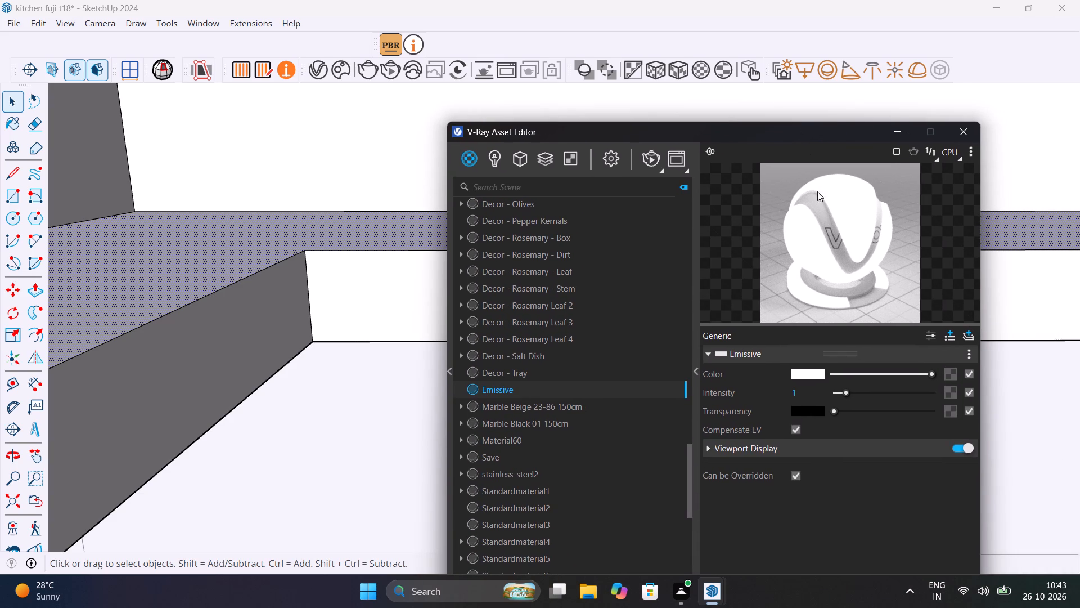
left_click(808, 377)
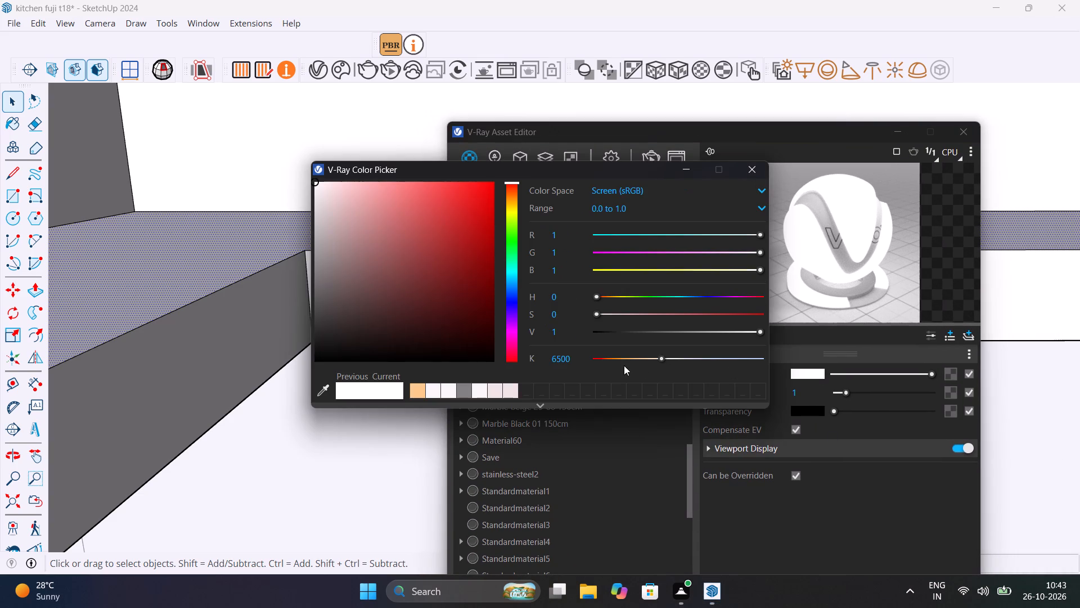
left_click_drag(574, 355, 504, 356)
type("5500")
key("Return")
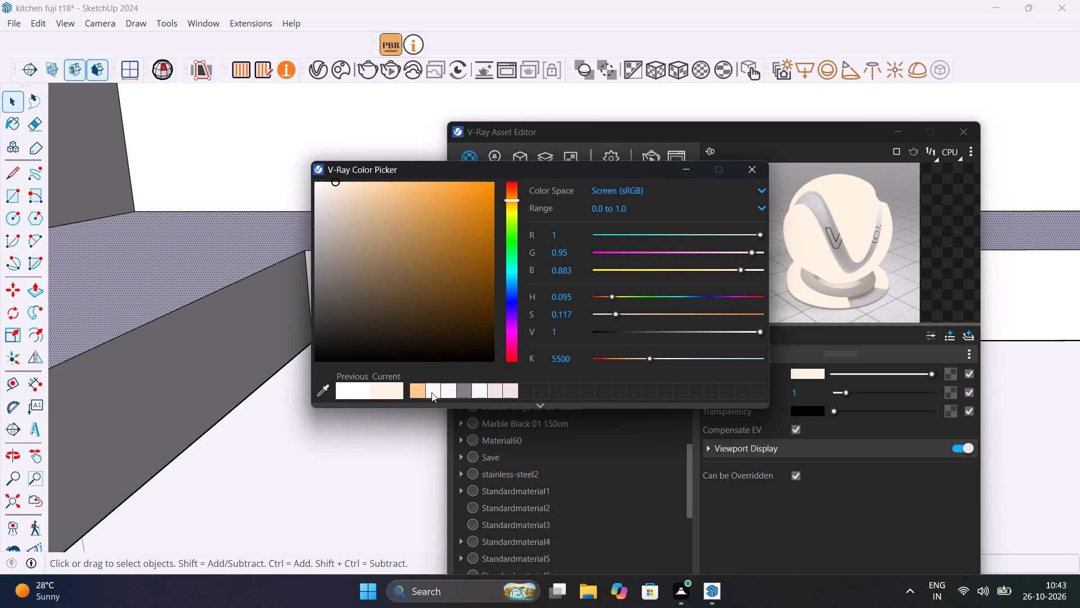
left_click(750, 169)
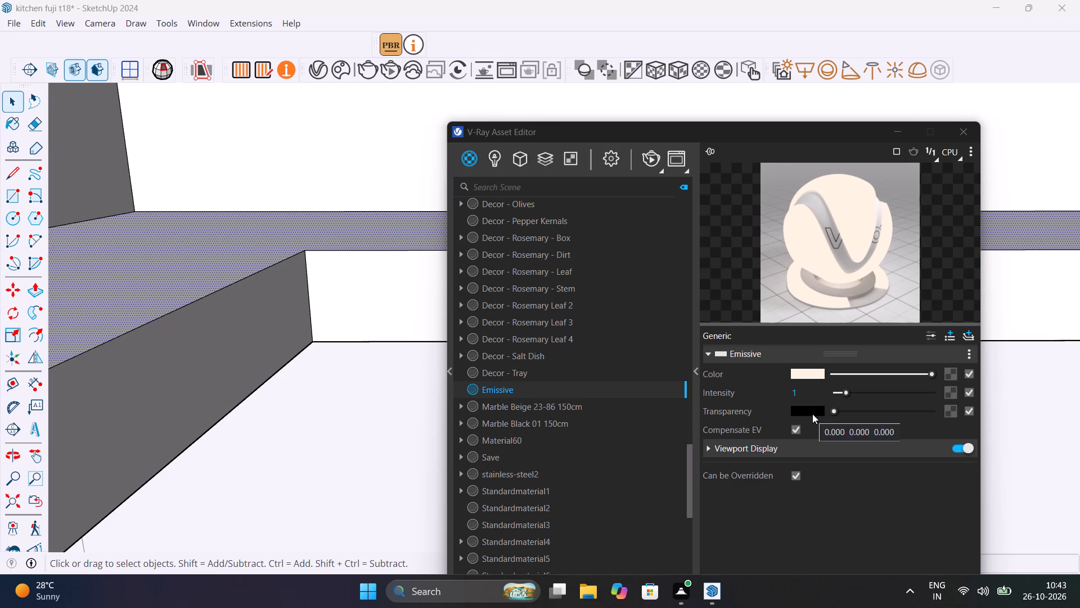
Apply the Emissive material to the selected recess ledge face.
right_click(602, 388)
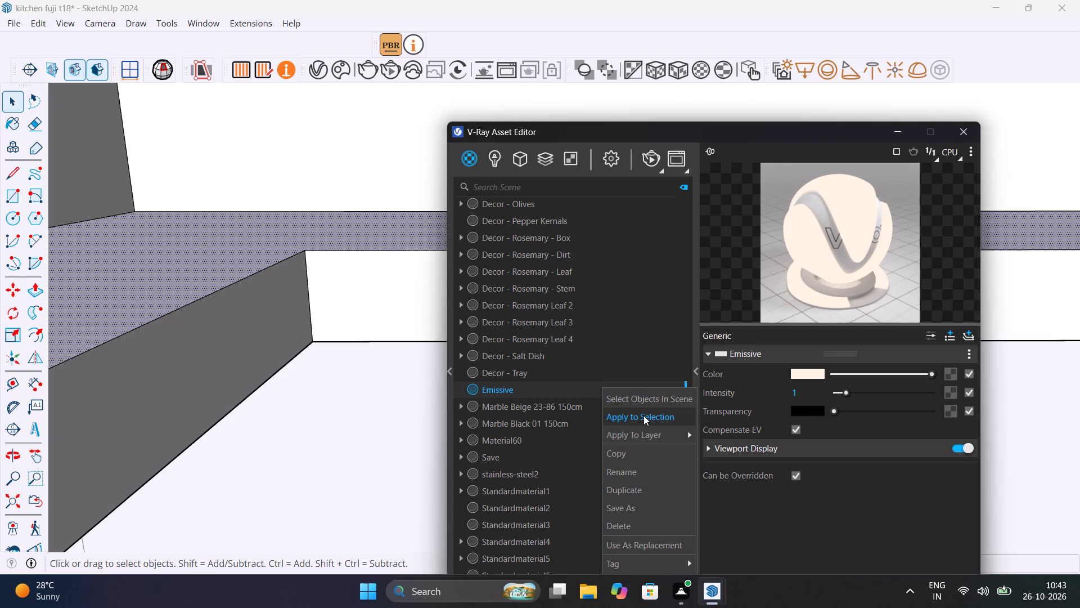
left_click(644, 415)
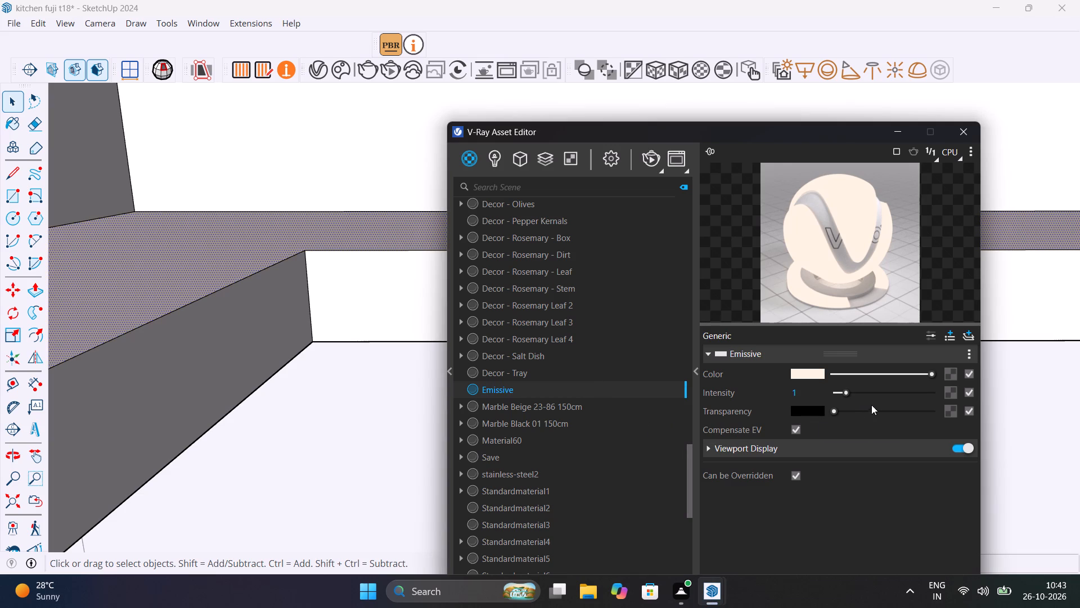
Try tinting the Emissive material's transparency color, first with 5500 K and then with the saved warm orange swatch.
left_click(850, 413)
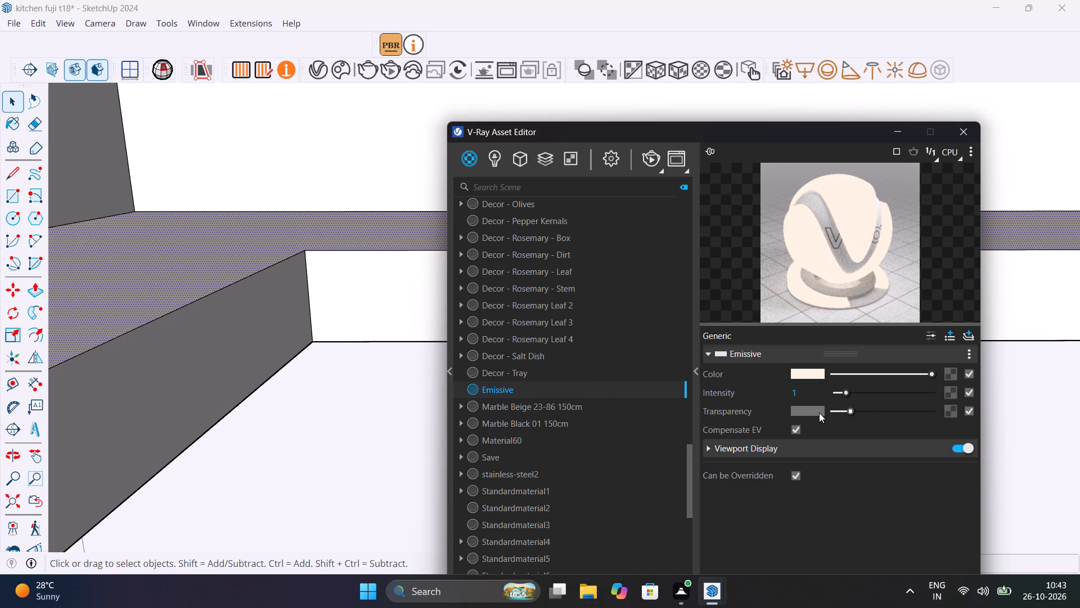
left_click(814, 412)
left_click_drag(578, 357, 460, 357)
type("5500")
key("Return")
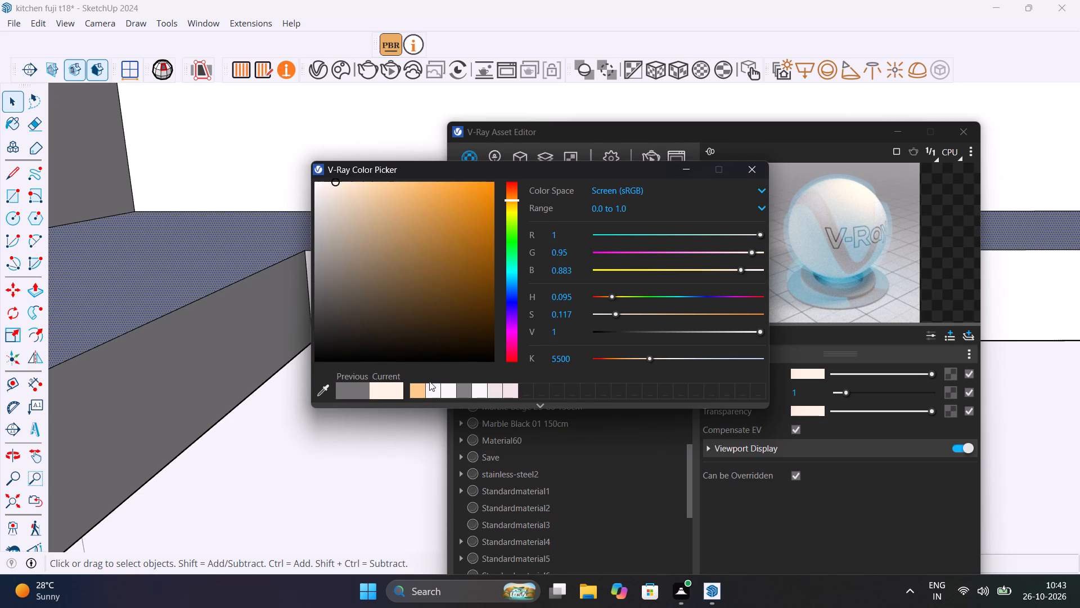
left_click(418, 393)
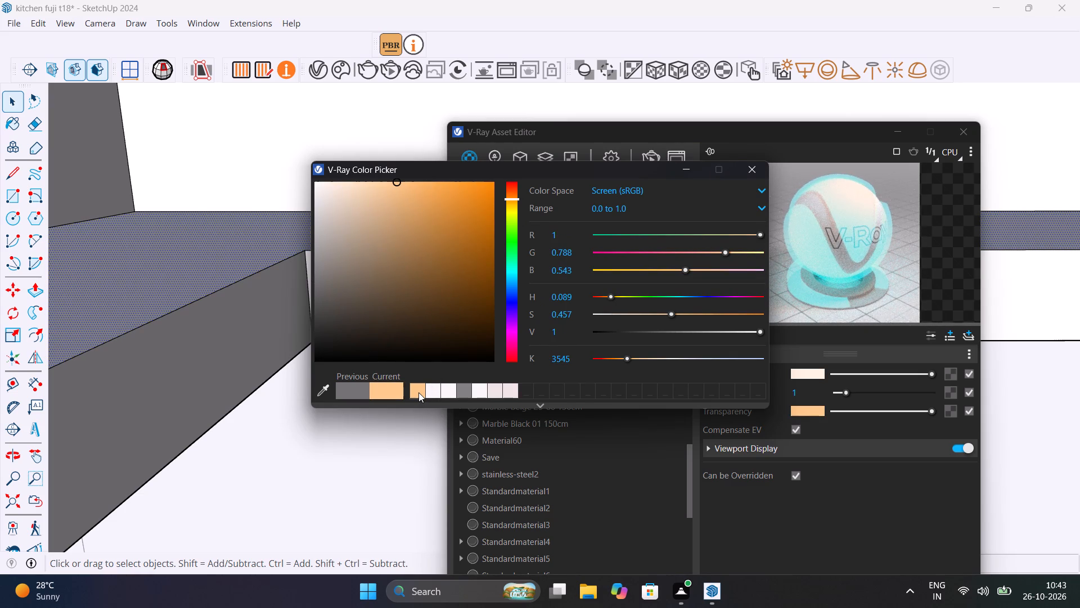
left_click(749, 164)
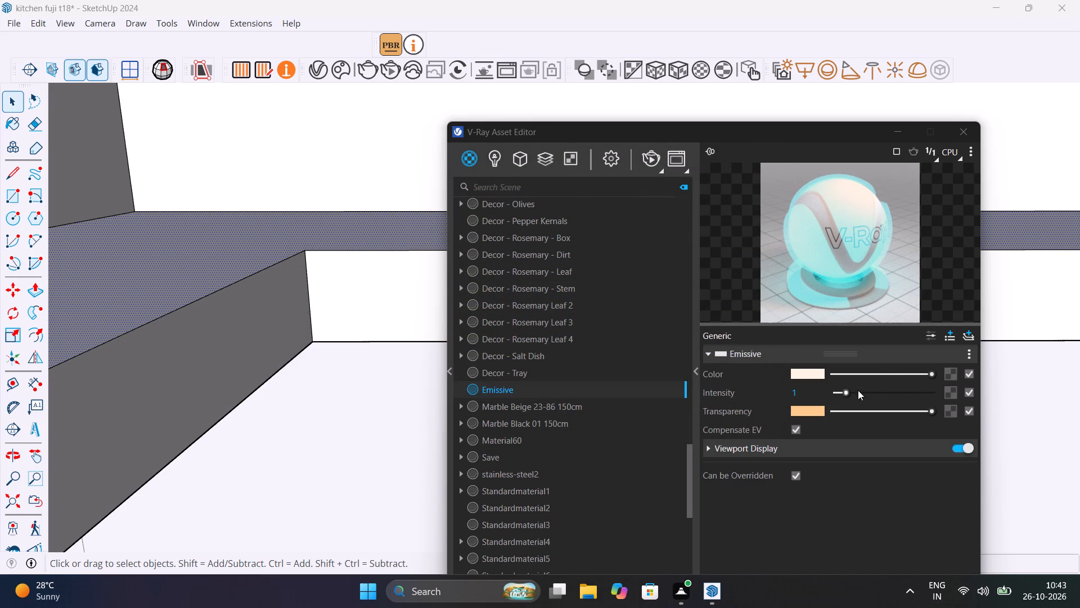
Set the Emissive material's intensity to 2.2 and apply it to the recess ledge face again.
left_click(858, 390)
left_click(233, 265)
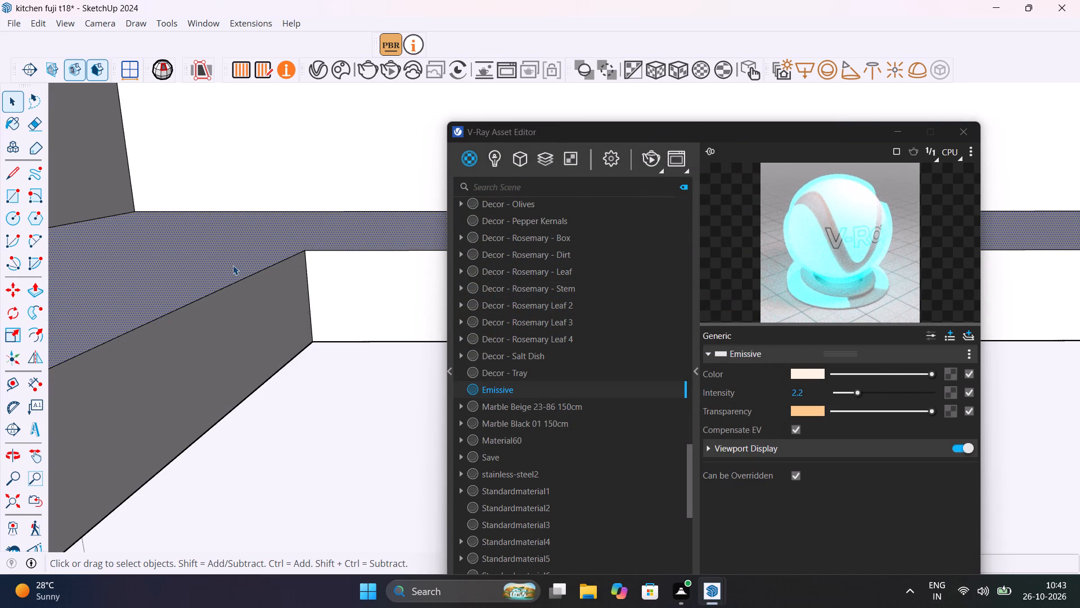
right_click(512, 387)
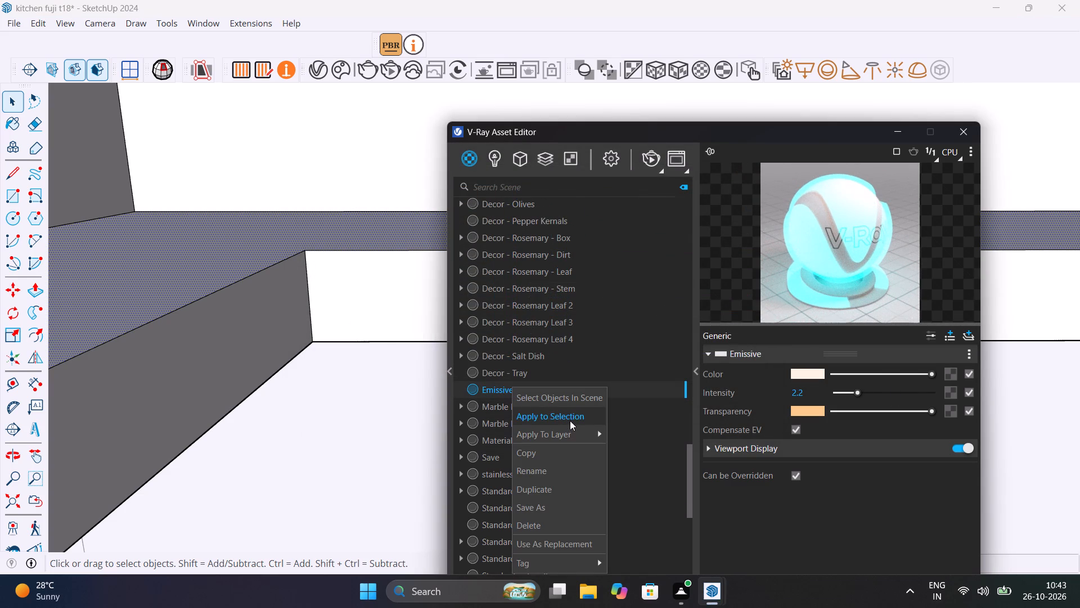
left_click(570, 420)
Set the Emissive material's transparency color to near-black with a value of 0.042, and save it as a swatch.
left_click(807, 414)
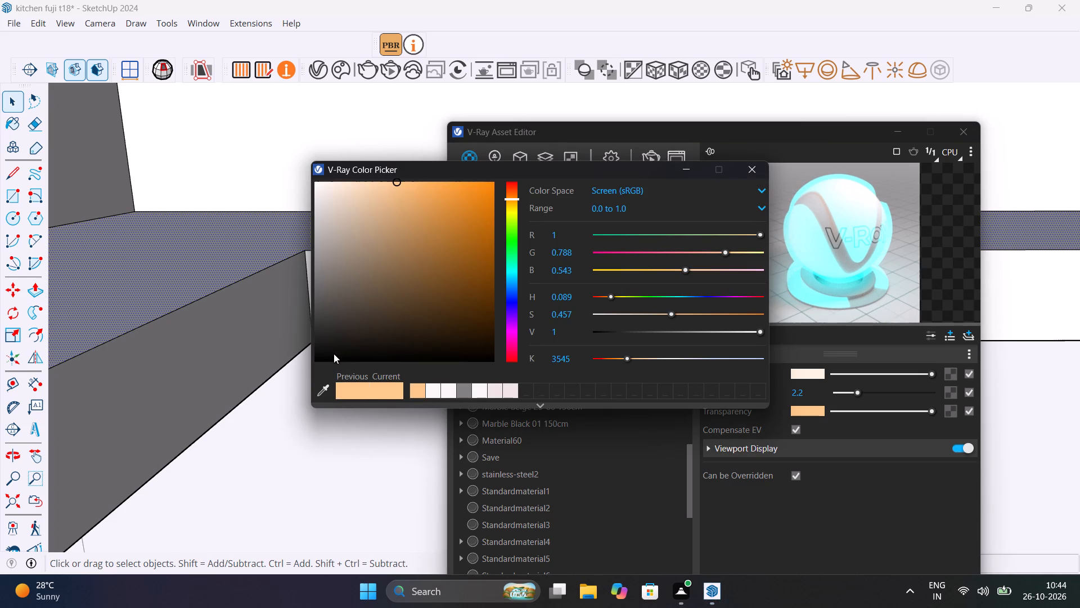
left_click(328, 355)
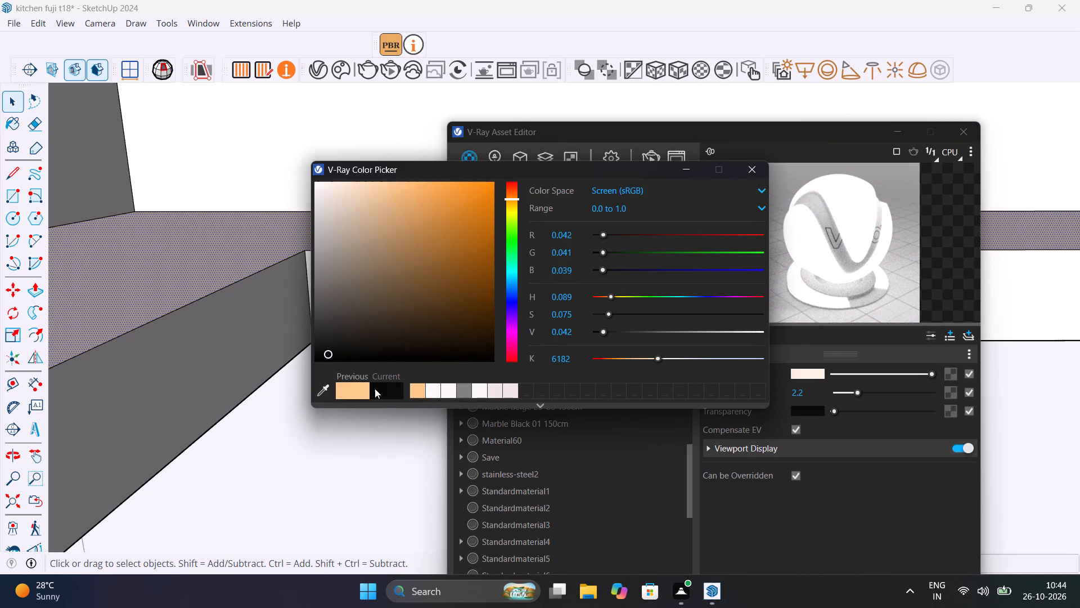
left_click(381, 389)
left_click(750, 162)
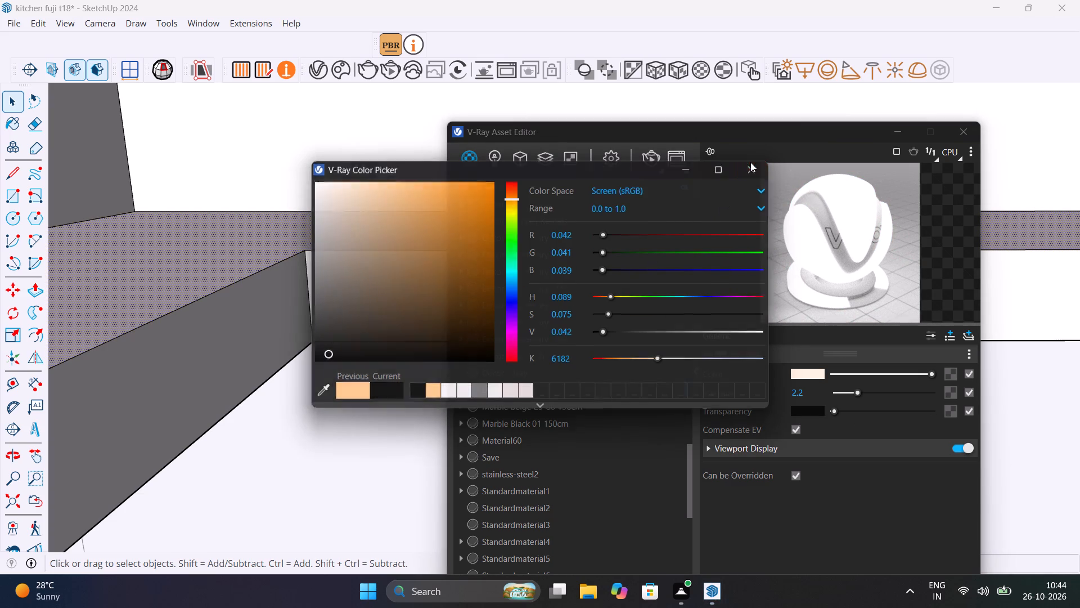
Set the Emissive material's intensity to 1.2 and close the V-Ray Asset Editor.
left_click(848, 391)
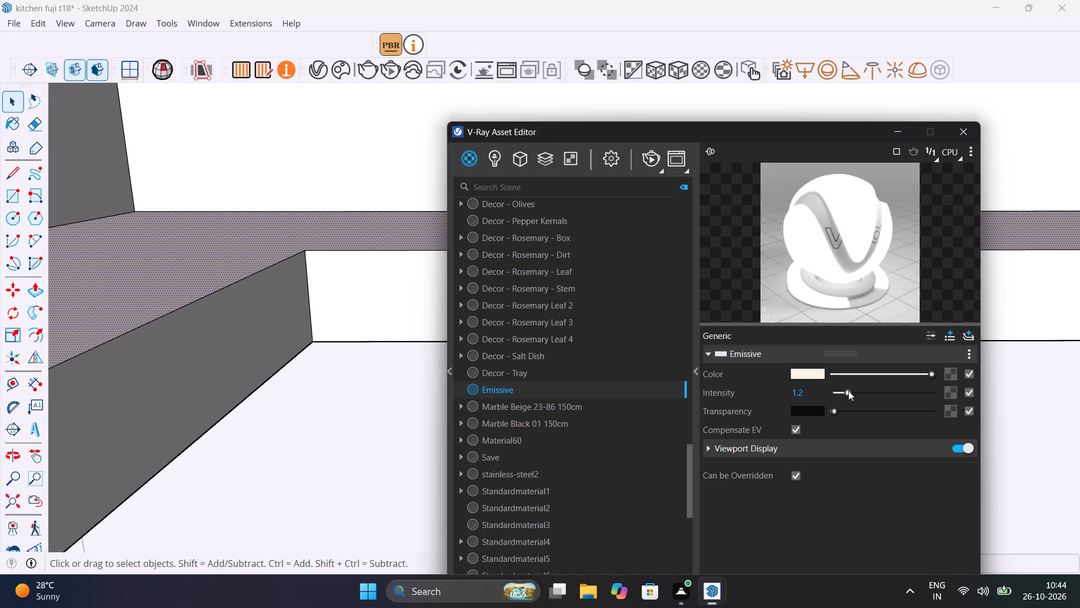
scroll(350, 374, "down", 2)
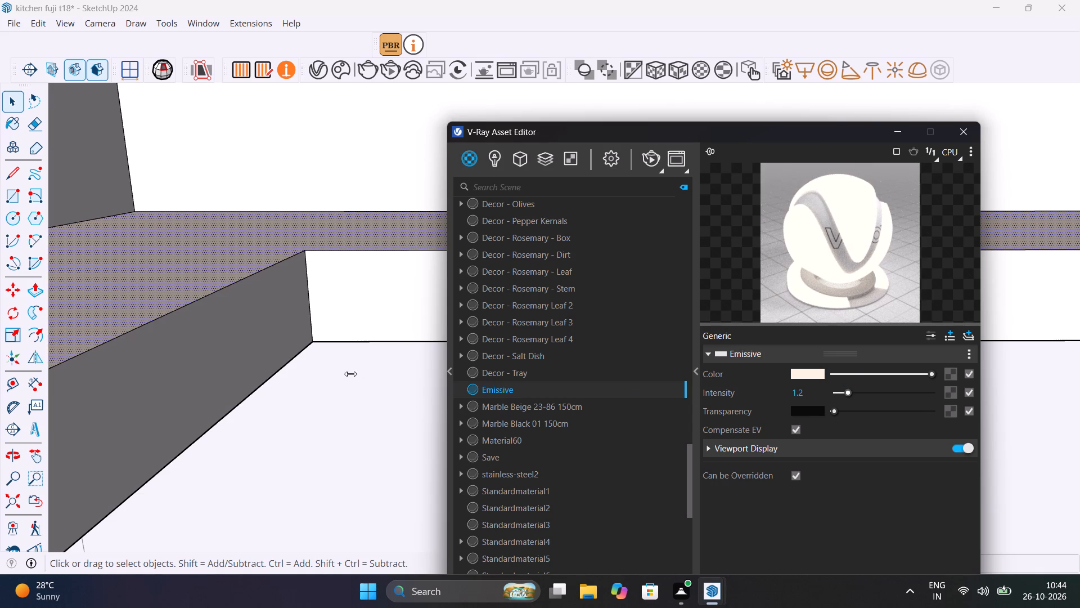
scroll(350, 374, "down", 5)
left_click(10, 498)
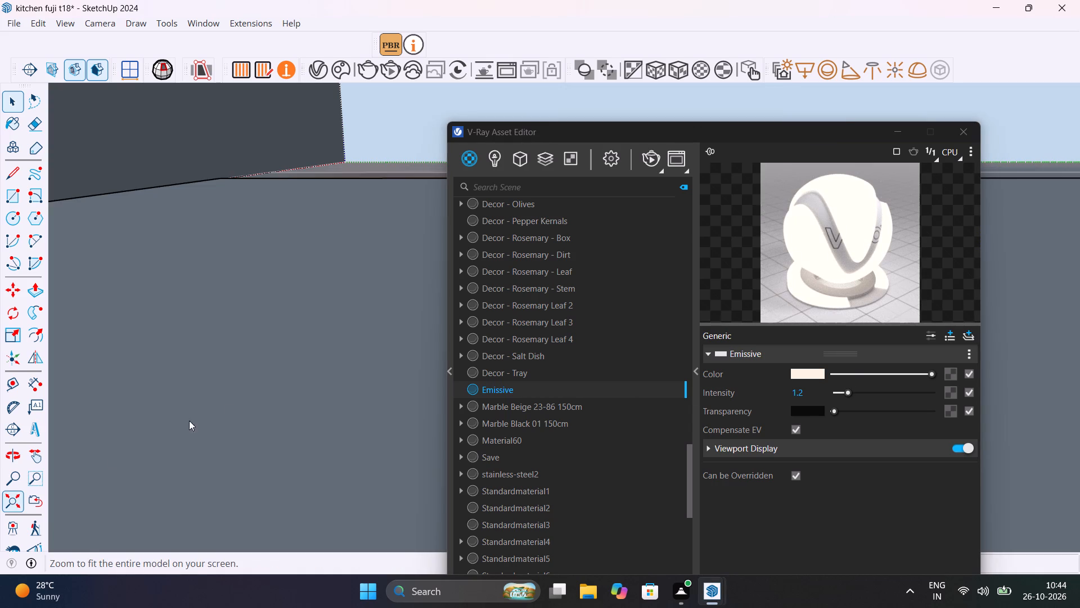
left_click(960, 129)
Place a guide line across the recessed ceiling panel, parallel to its cabinet-side edge and about 2' 1/4" from it.
middle_click_drag(894, 197, 890, 195)
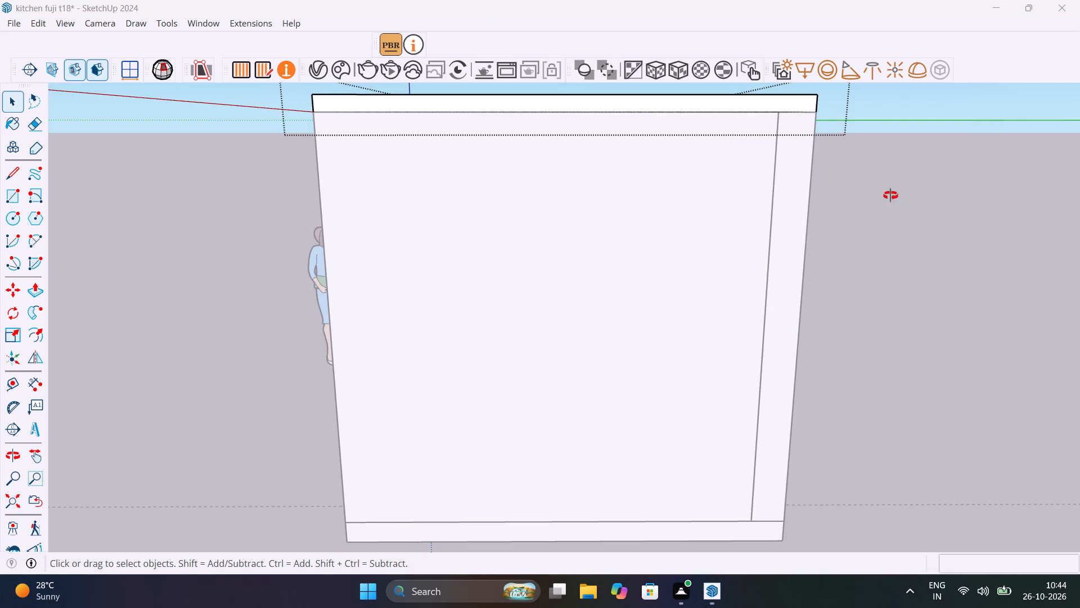
middle_click_drag(890, 195, 525, 223)
middle_click_drag(760, 216, 0, 223)
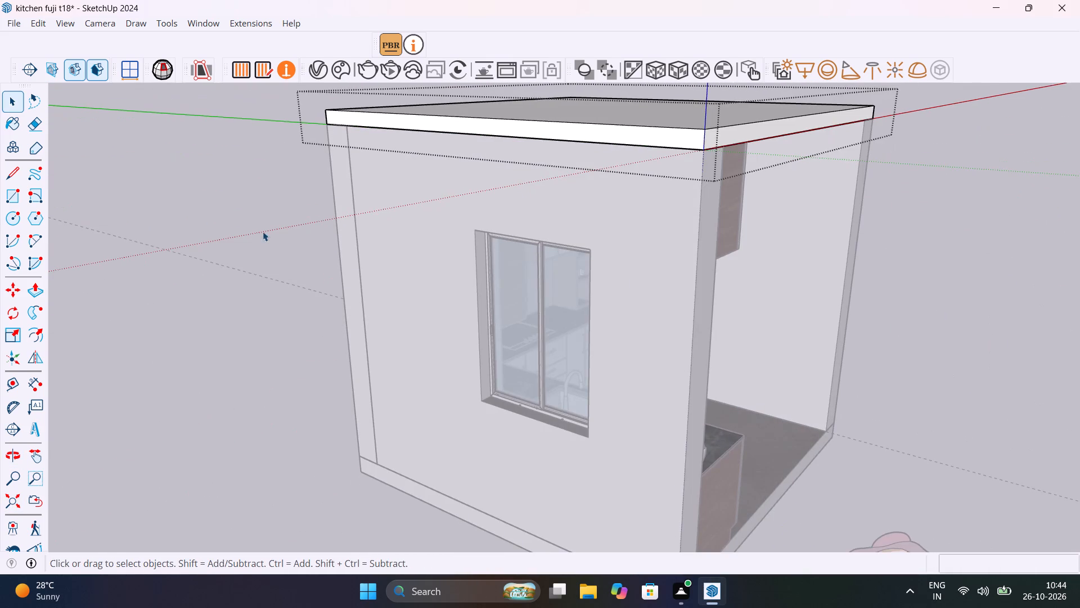
left_click(967, 254)
middle_click_drag(957, 253, 663, 216)
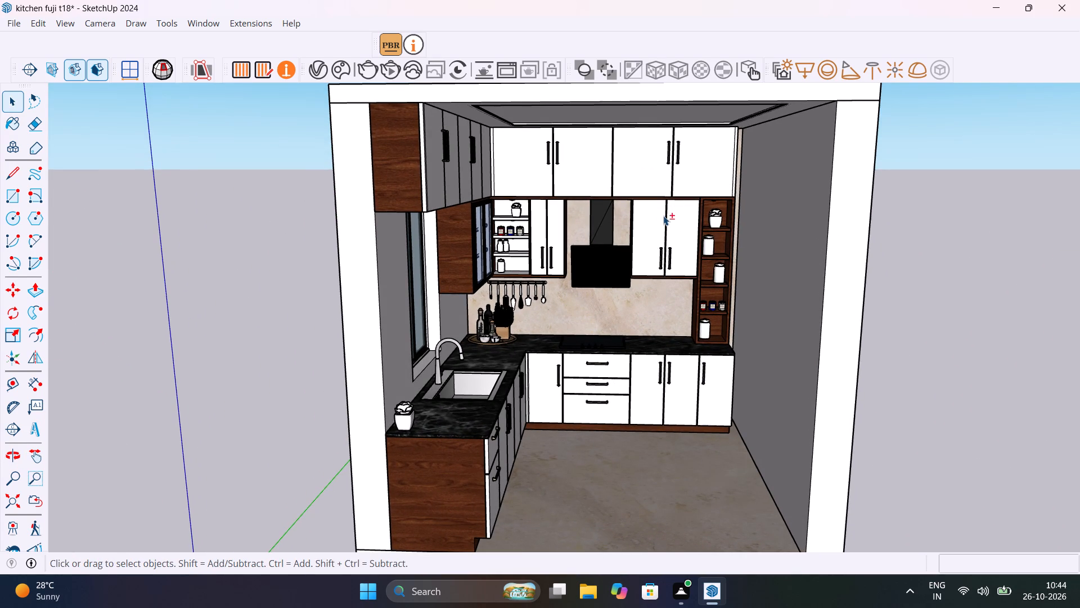
middle_click_drag(664, 216, 702, 235, "shift")
scroll(702, 235, "down", 1)
scroll(643, 221, "up", 10)
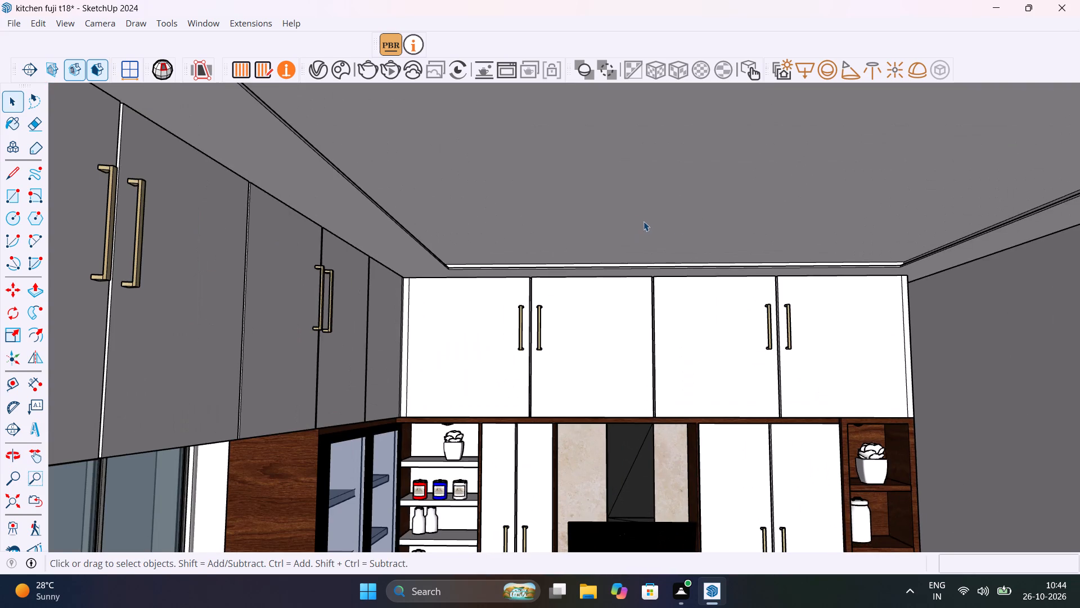
middle_click_drag(742, 261, 727, 265, "shift")
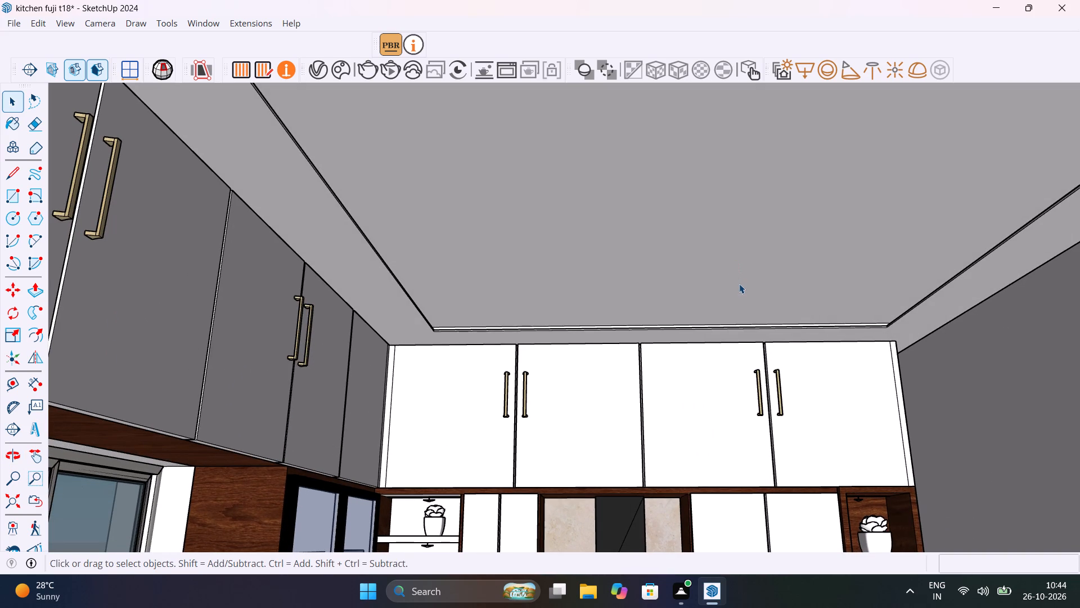
key("t")
middle_click_drag(748, 296, 750, 326)
scroll(676, 306, "up", 5)
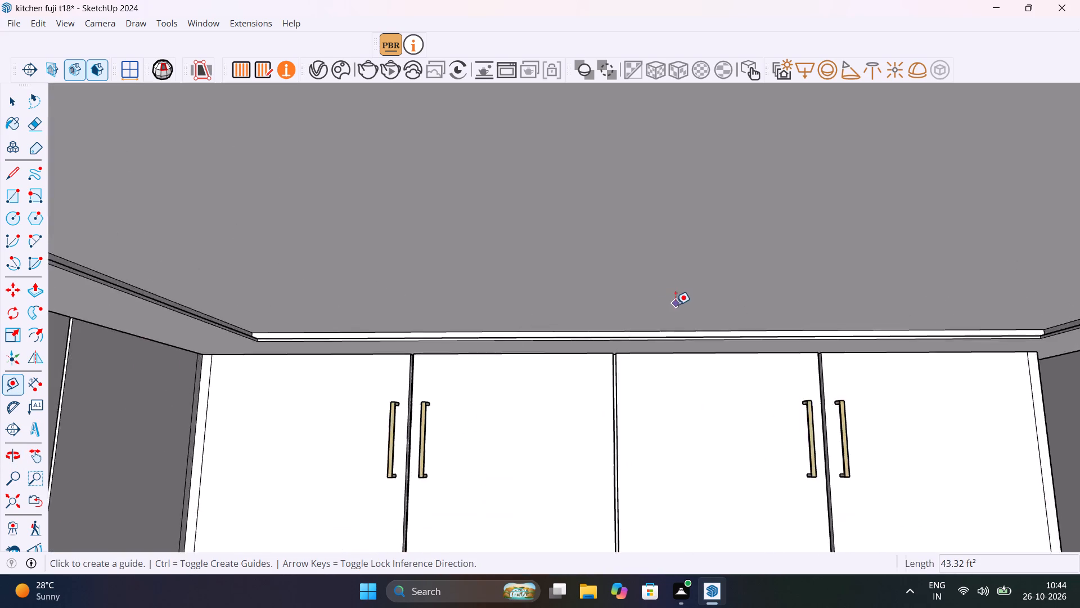
scroll(676, 305, "up", 5)
left_click(645, 338)
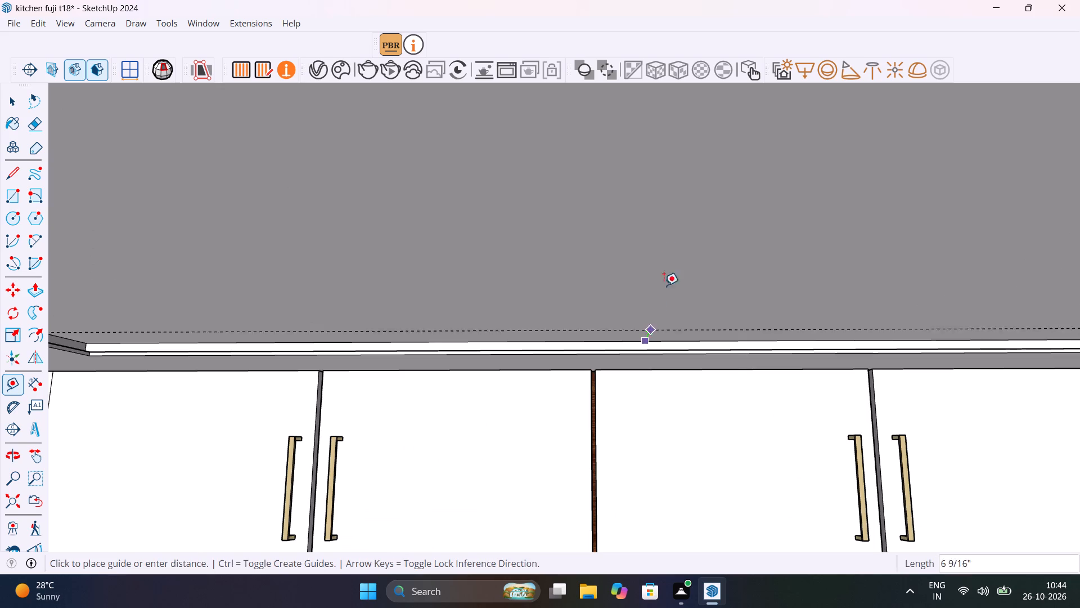
scroll(666, 257, "down", 12)
scroll(630, 157, "down", 5)
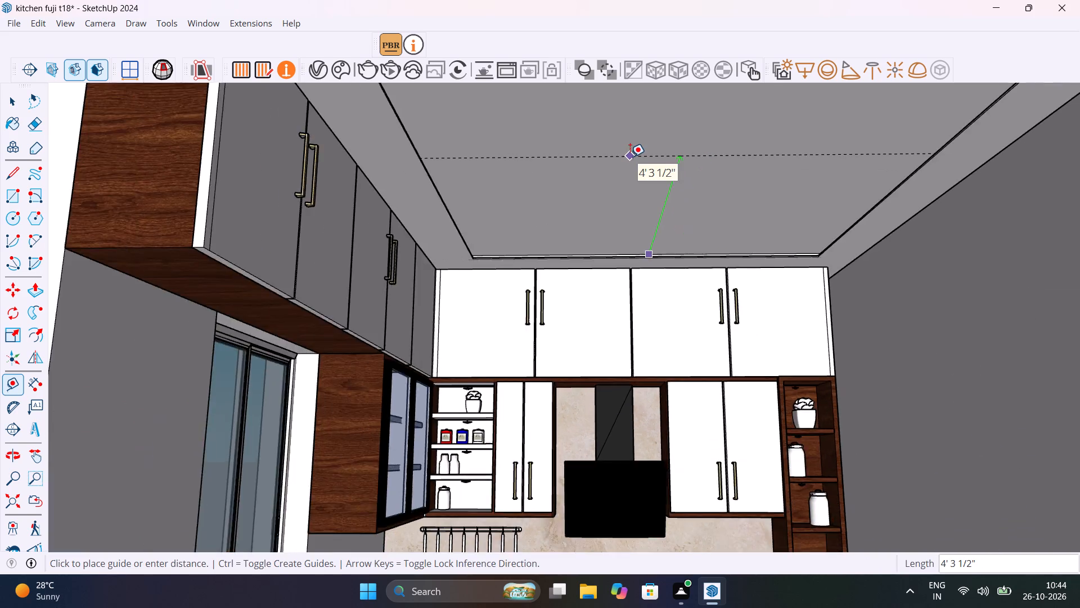
scroll(630, 157, "down", 6)
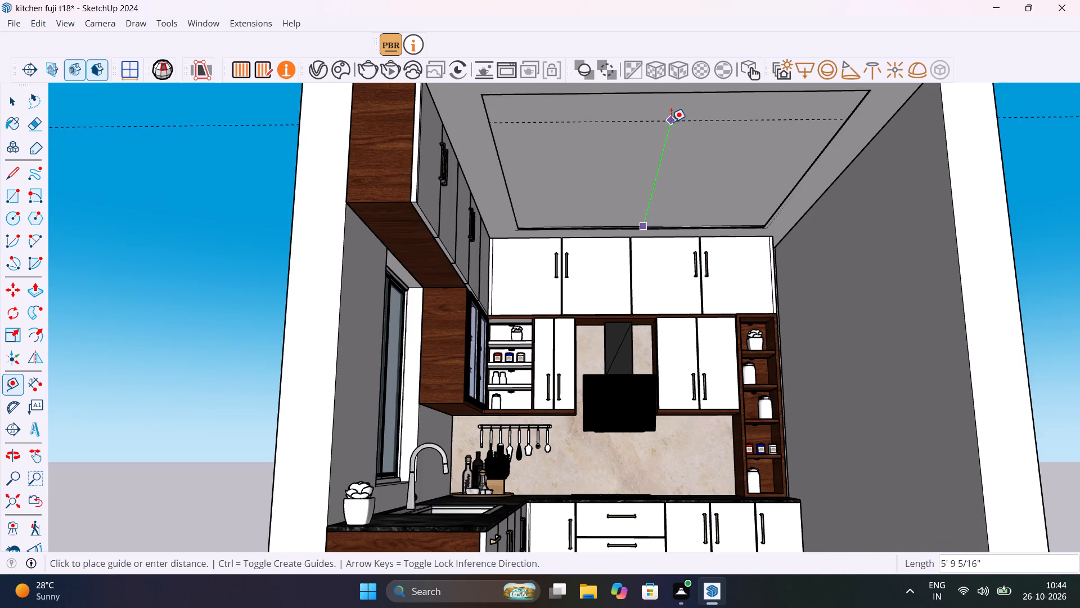
scroll(634, 183, "up", 6)
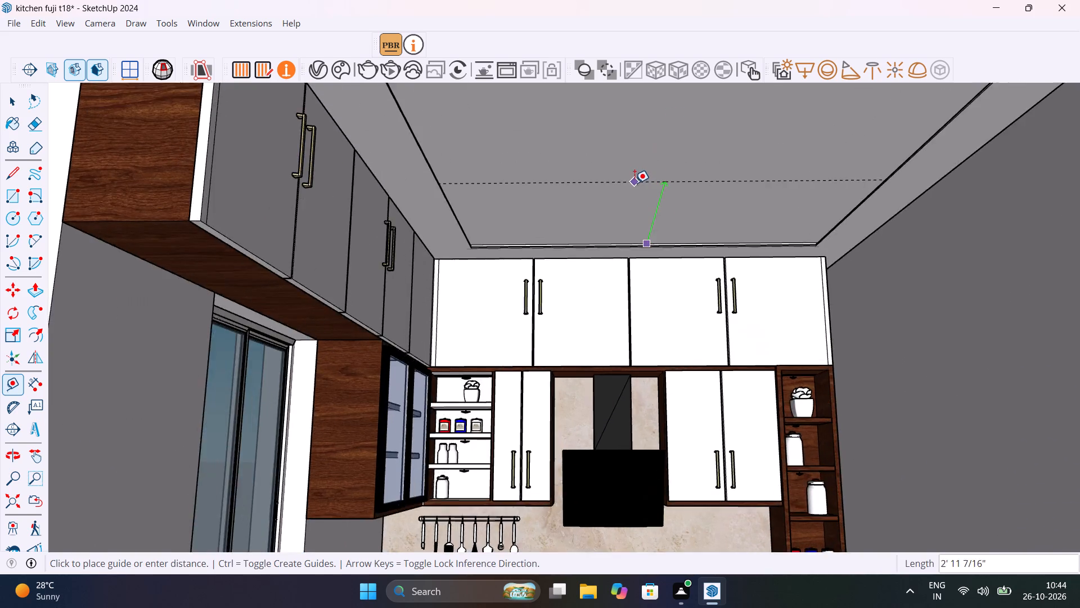
scroll(634, 183, "up", 2)
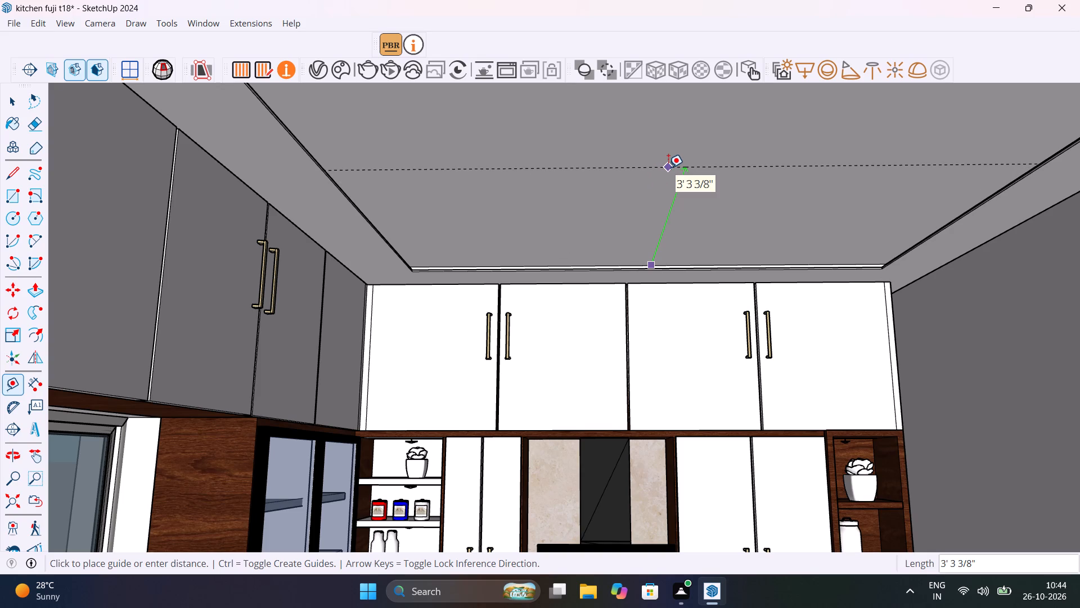
scroll(665, 200, "up", 6)
middle_click_drag(665, 199, 660, 207)
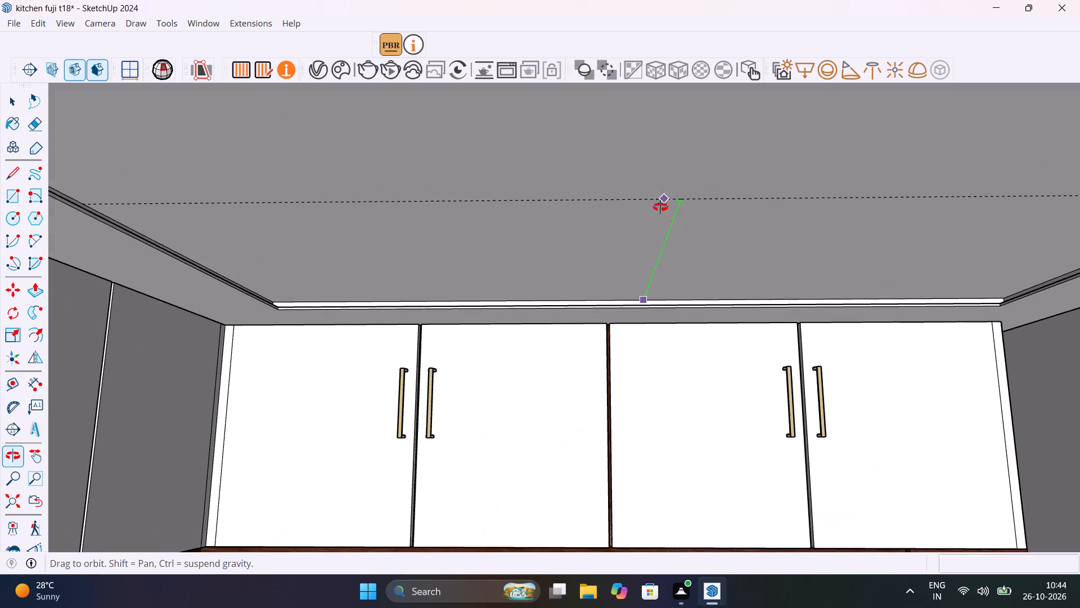
middle_click_drag(660, 207, 633, 227)
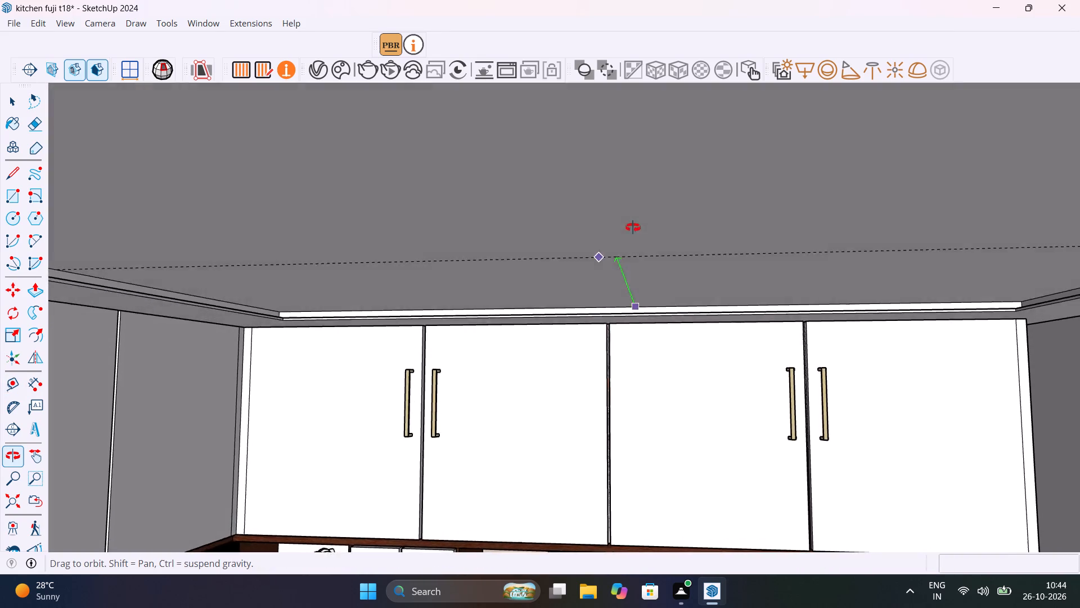
middle_click_drag(633, 227, 666, 169)
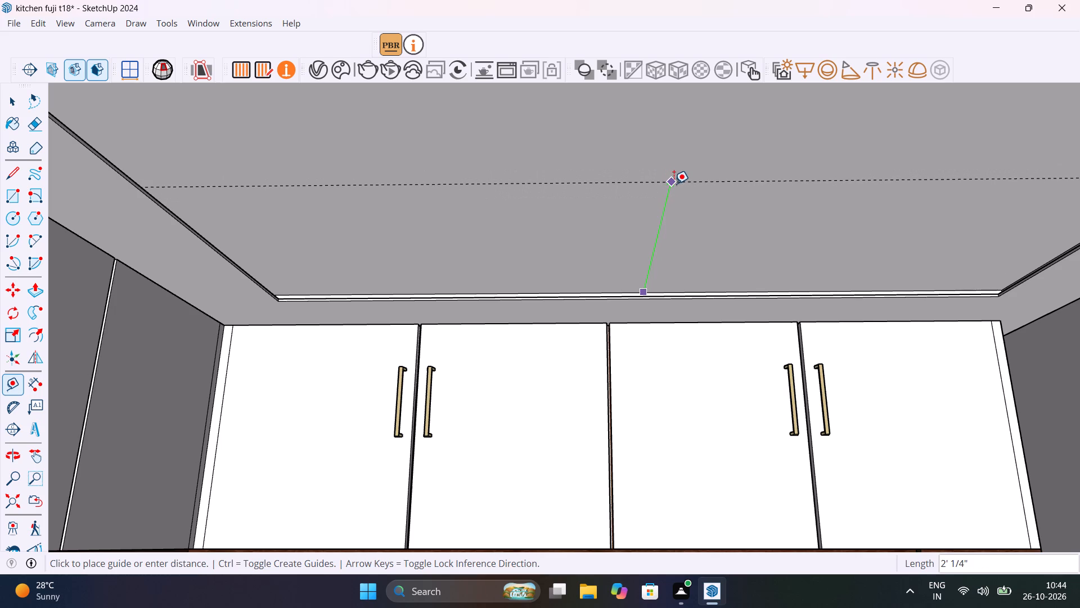
double_click(674, 184)
Add two more parallel guides across the ceiling panel, about 2' 7 1/8" from the first and about 1' 5 1/2" beyond that.
scroll(696, 128, "down", 13)
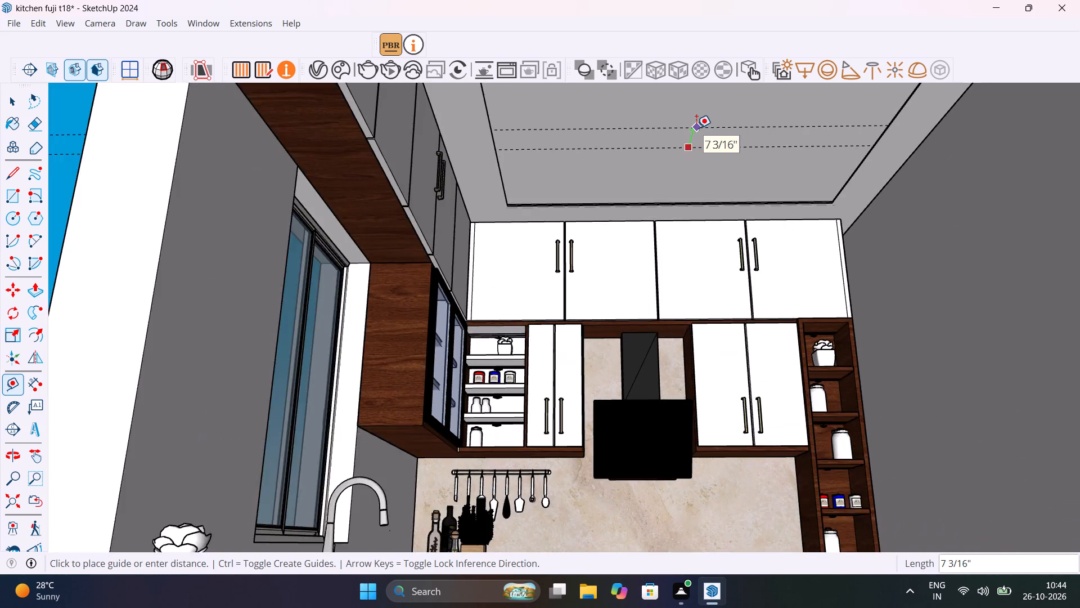
scroll(696, 128, "down", 5)
middle_click_drag(700, 133, 619, 263)
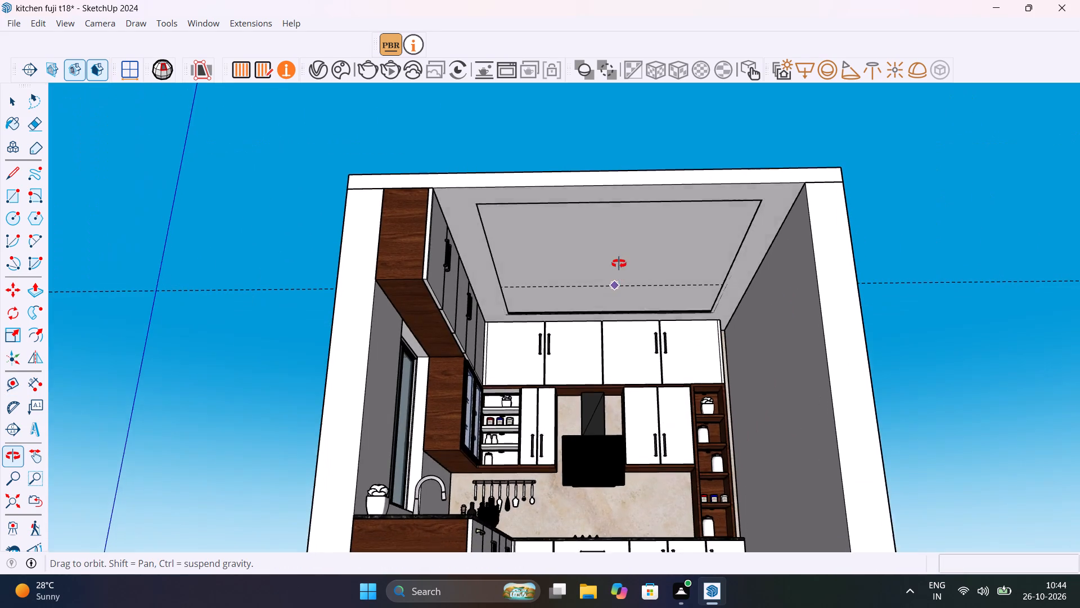
middle_click_drag(619, 263, 620, 242)
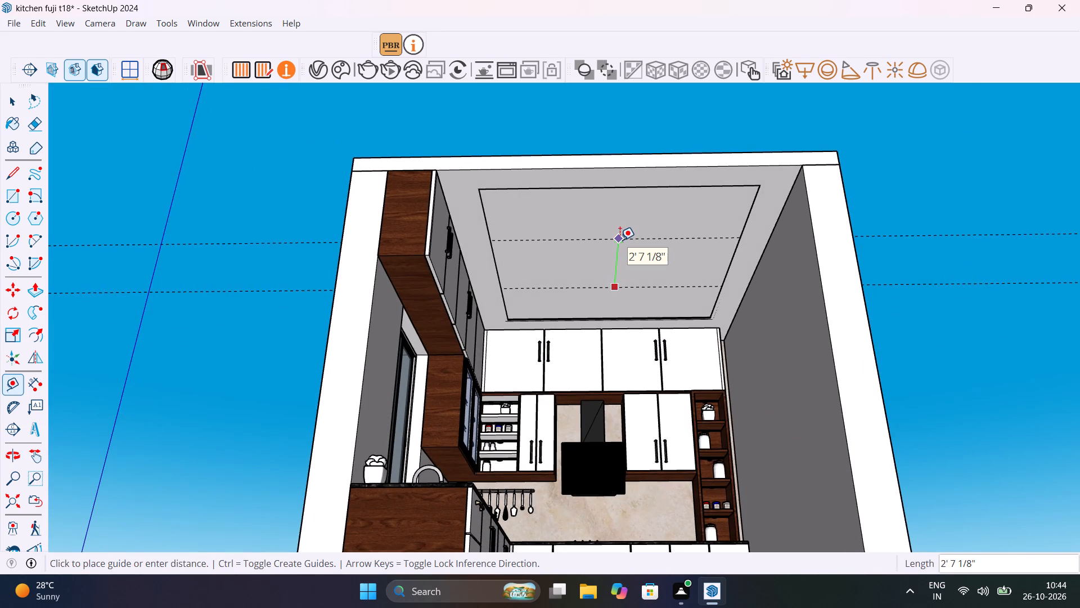
left_click(620, 240)
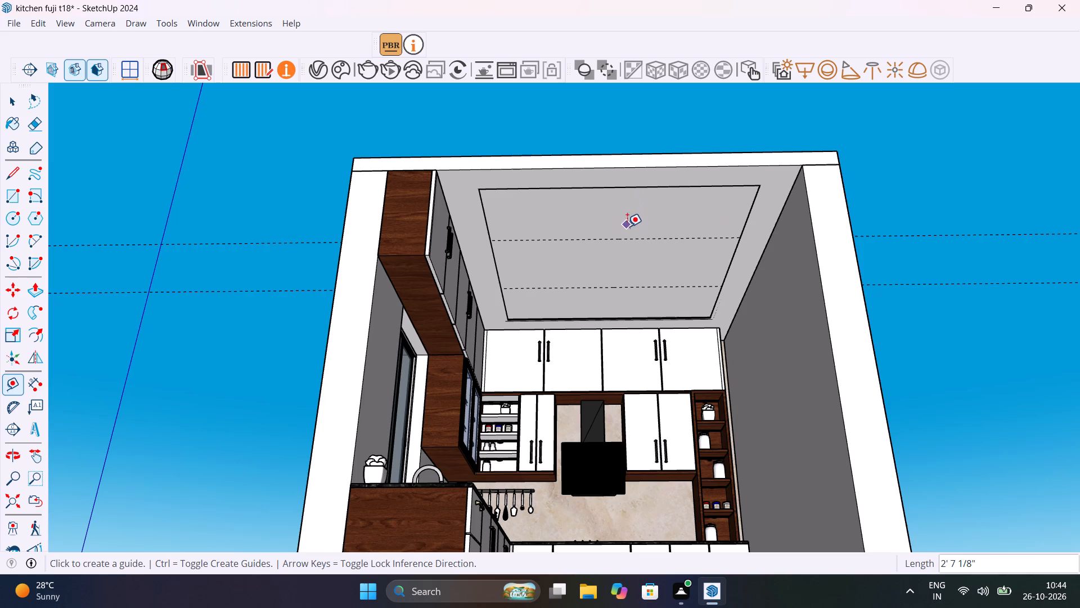
left_click(632, 242)
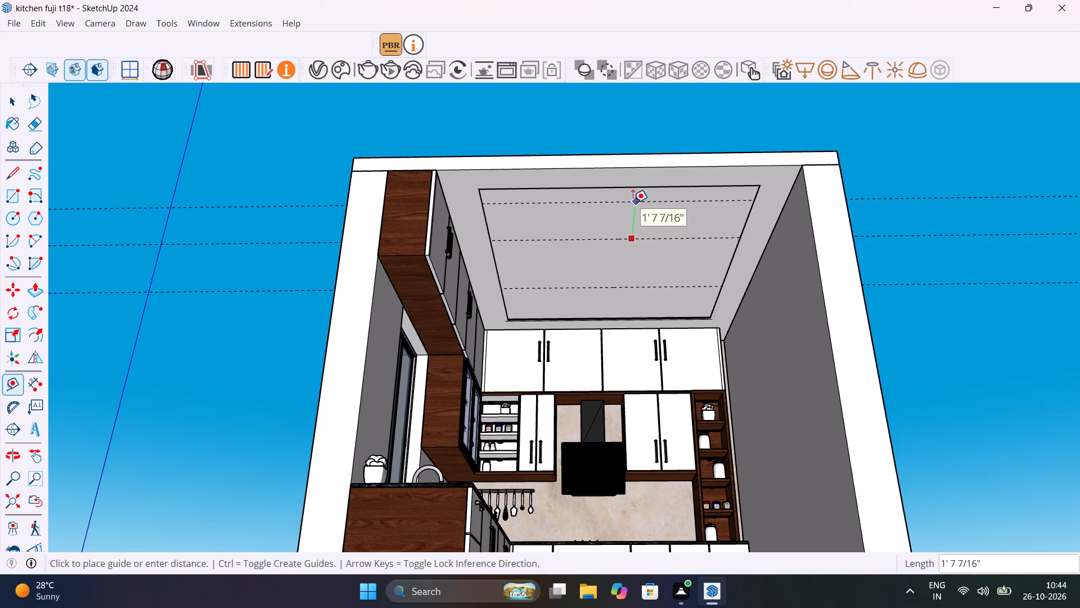
left_click(633, 206)
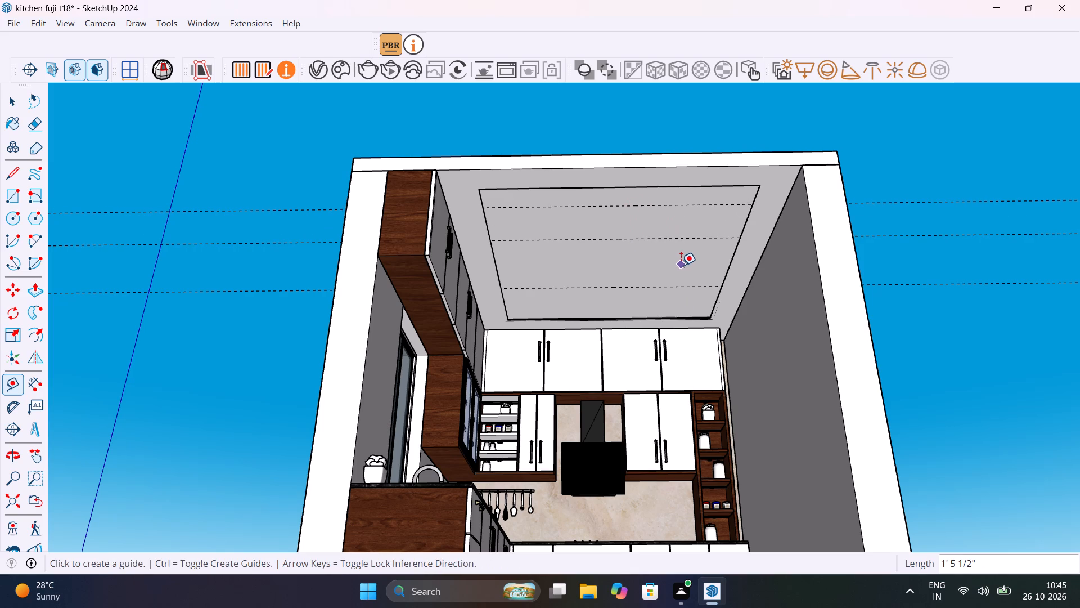
Delete the middle ceiling guide and place a new one about 2' 1 3/4" from the guide nearest the back cabinets.
key("Escape")
key("space")
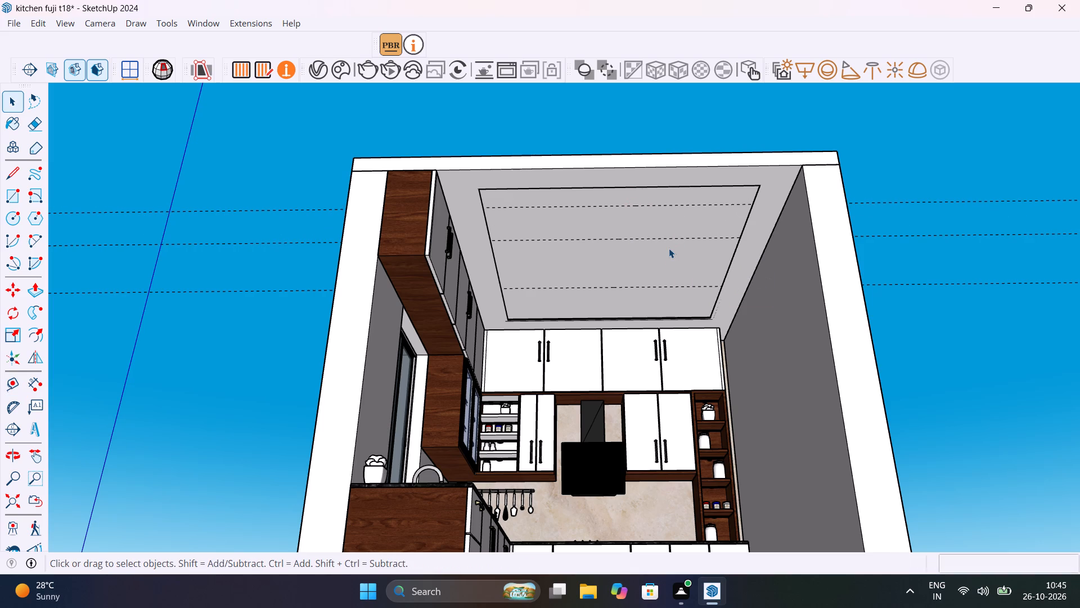
left_click(670, 238)
key("Delete")
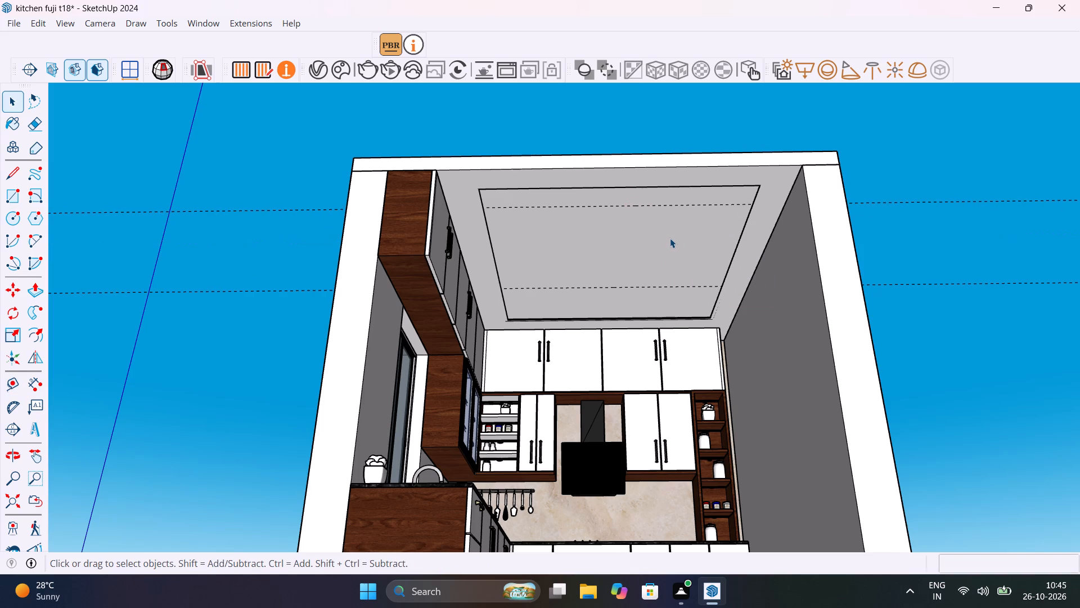
key("t")
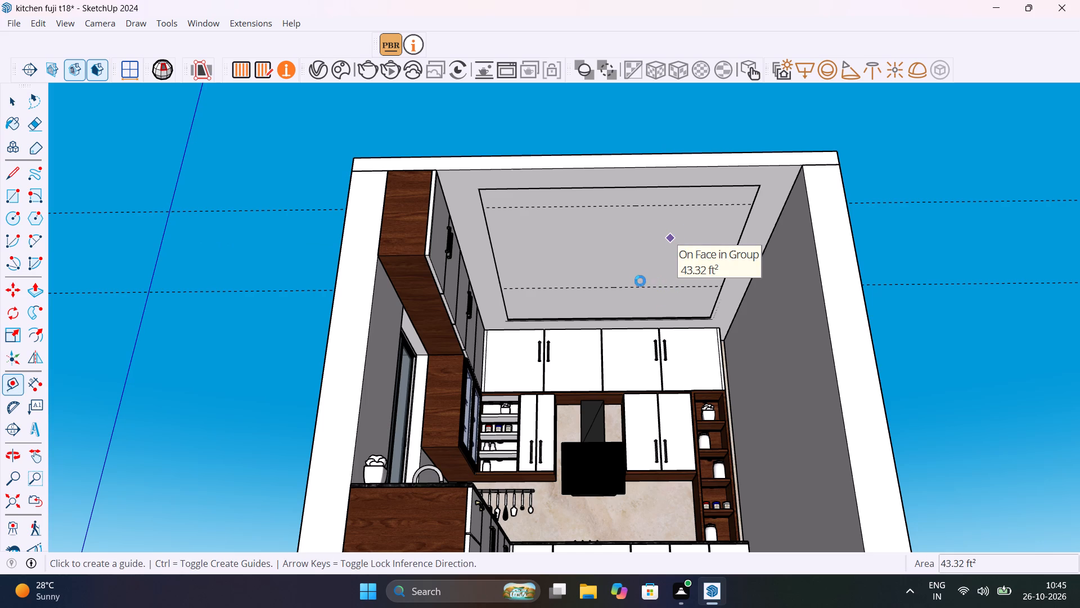
left_click(620, 284)
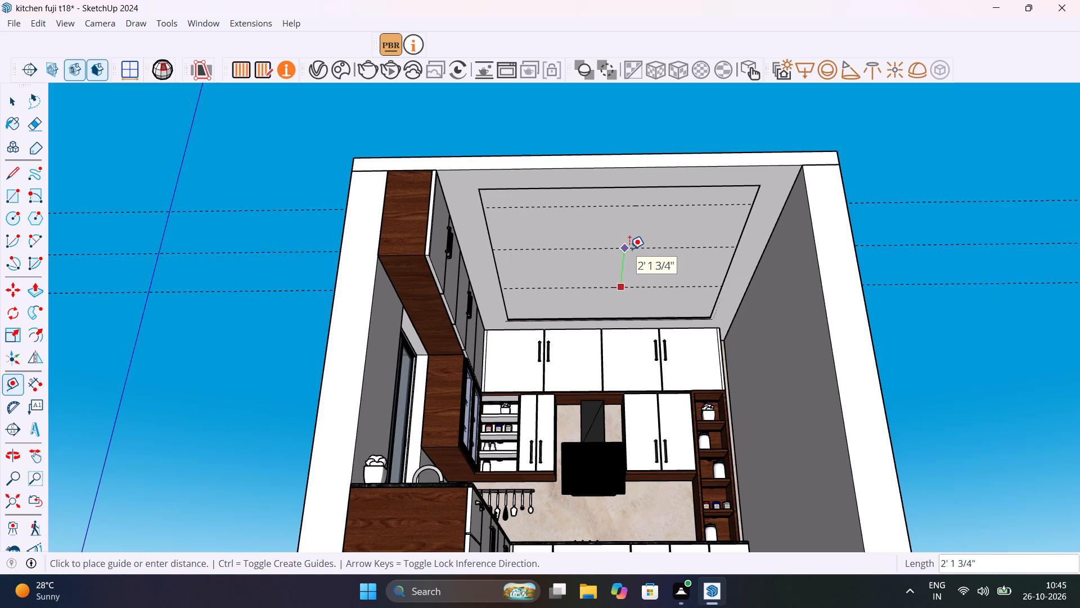
left_click(629, 249)
Place two crosswise ceiling guides, about 5' 7 5/8" from the plain side wall's ceiling edge and 3' 9 13/16" back from that guide.
scroll(704, 306, "down", 5)
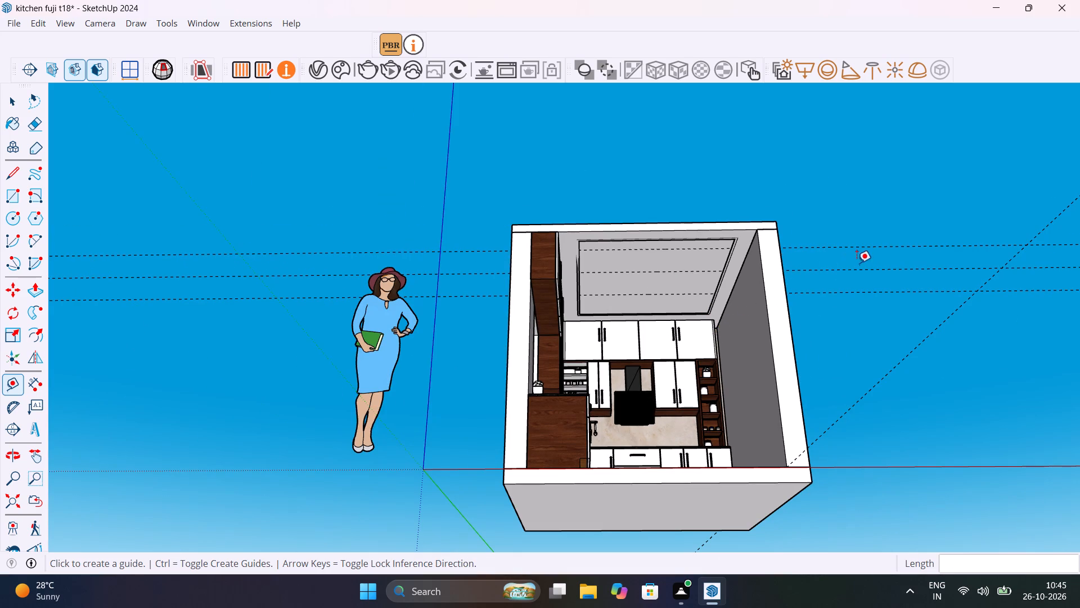
scroll(653, 254, "up", 10)
middle_click_drag(730, 281, 699, 235)
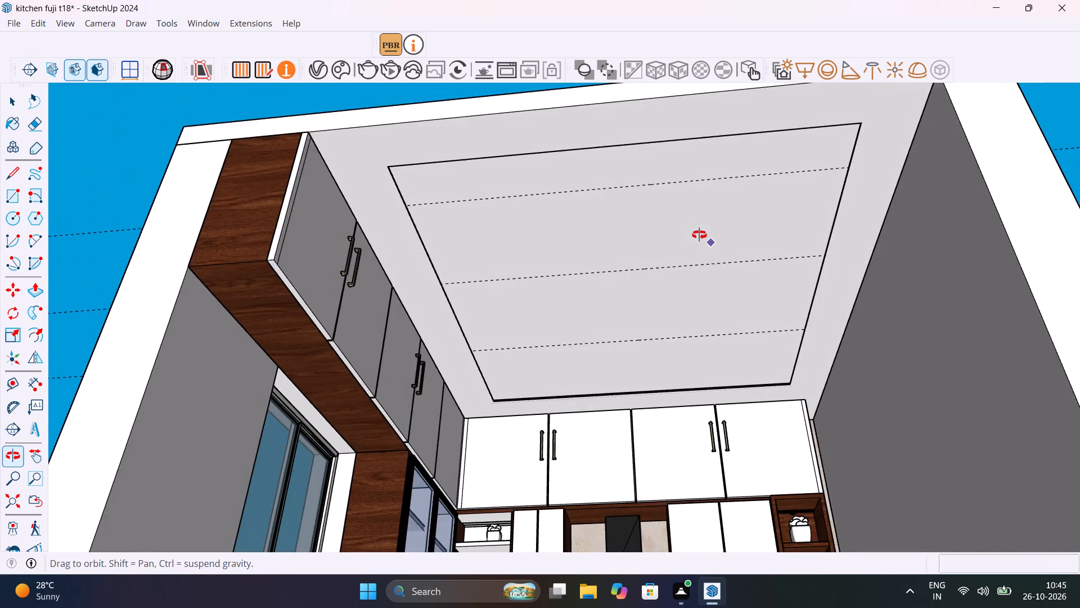
middle_click_drag(699, 235, 745, 261)
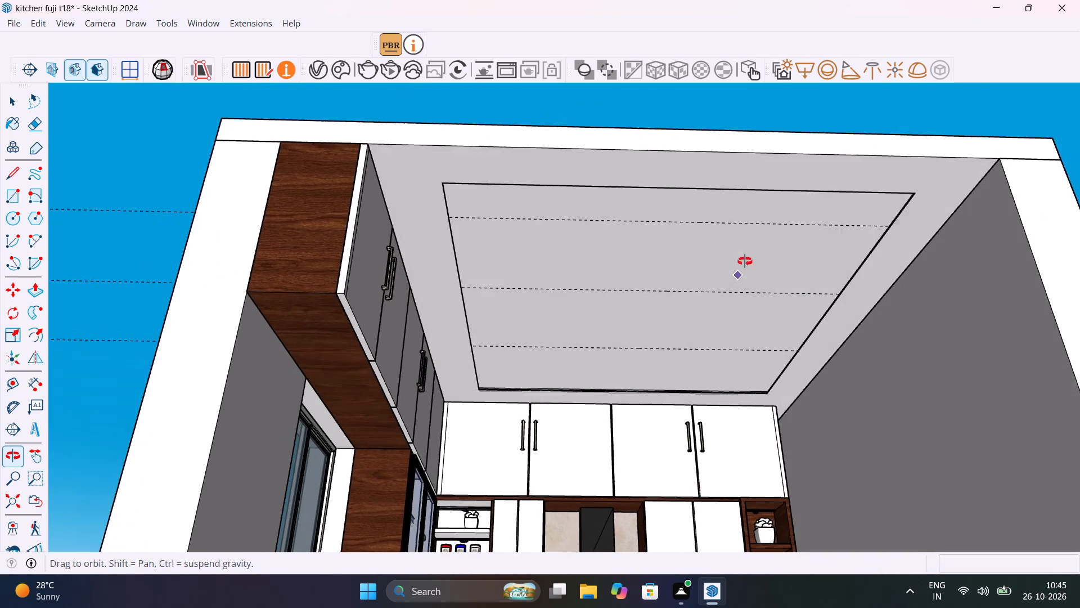
middle_click_drag(745, 261, 744, 261)
left_click(892, 289)
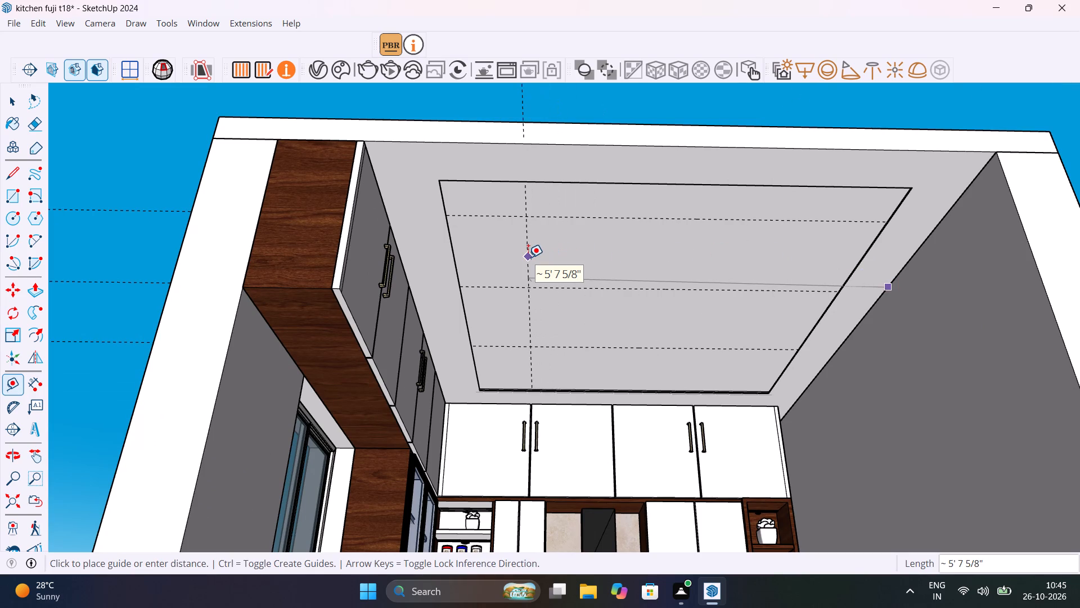
left_click(528, 257)
left_click(528, 257)
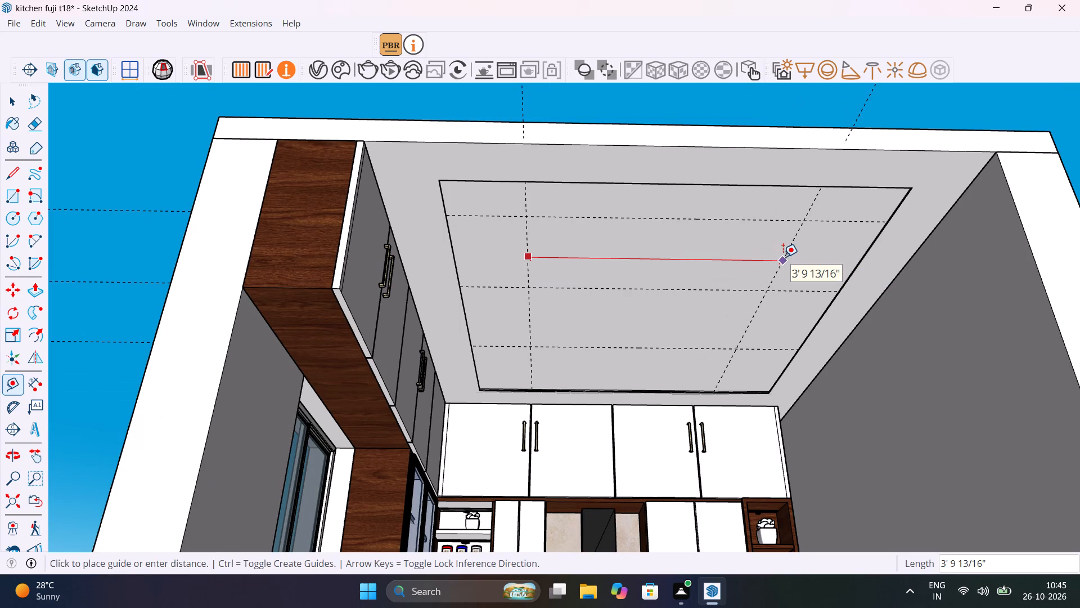
left_click(783, 257)
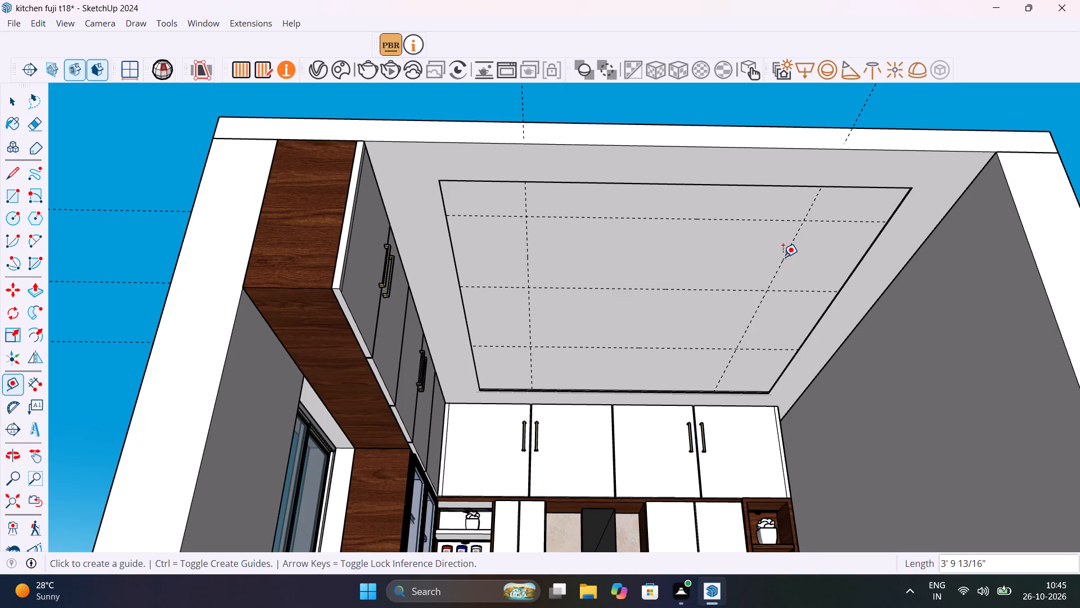
Browse the downloaded Chaos Cosmos assets and pick the flush-mounted Tlon Light 650 ceiling light for placement.
key("space")
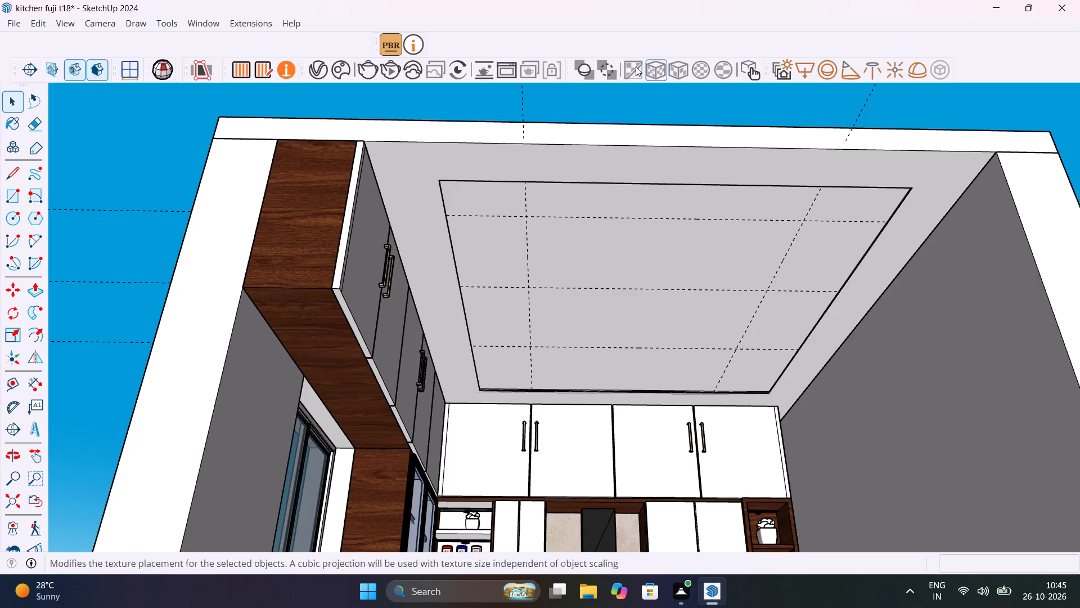
left_click(347, 76)
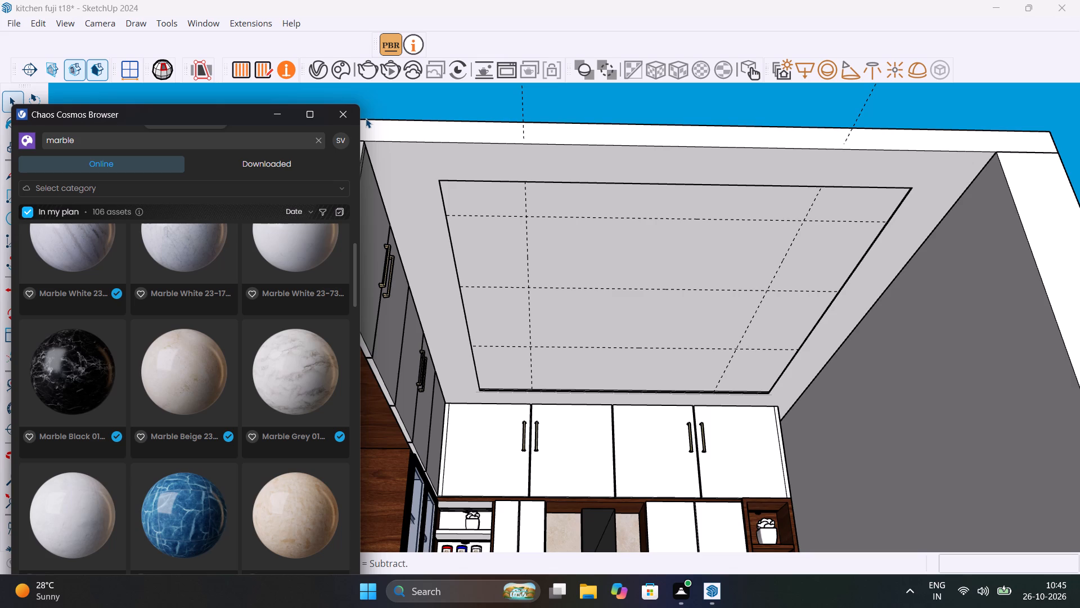
scroll(418, 297, "down", 1)
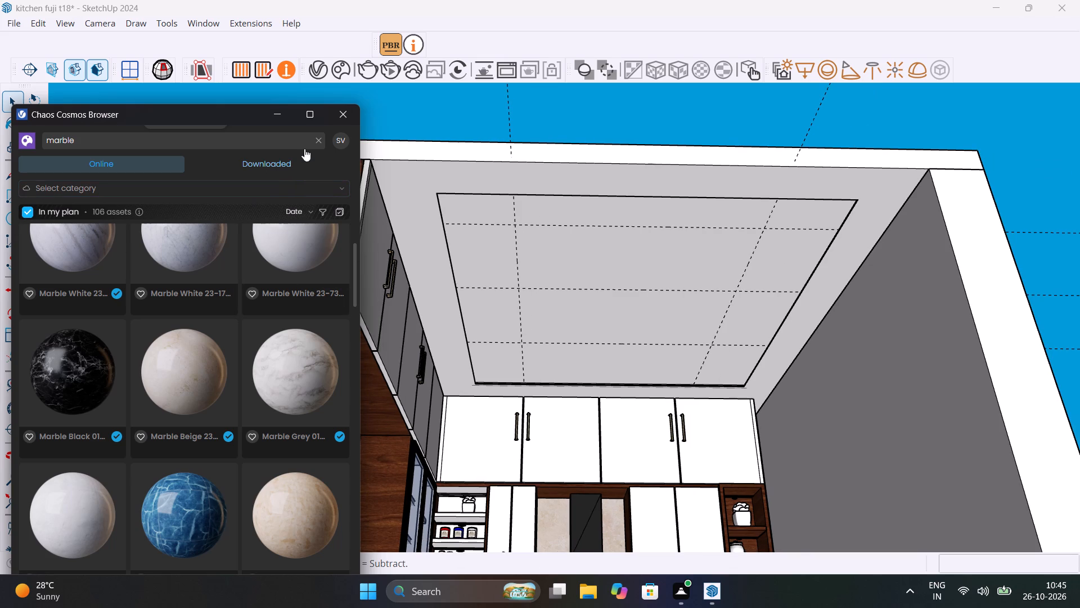
left_click(317, 139)
left_click(289, 161)
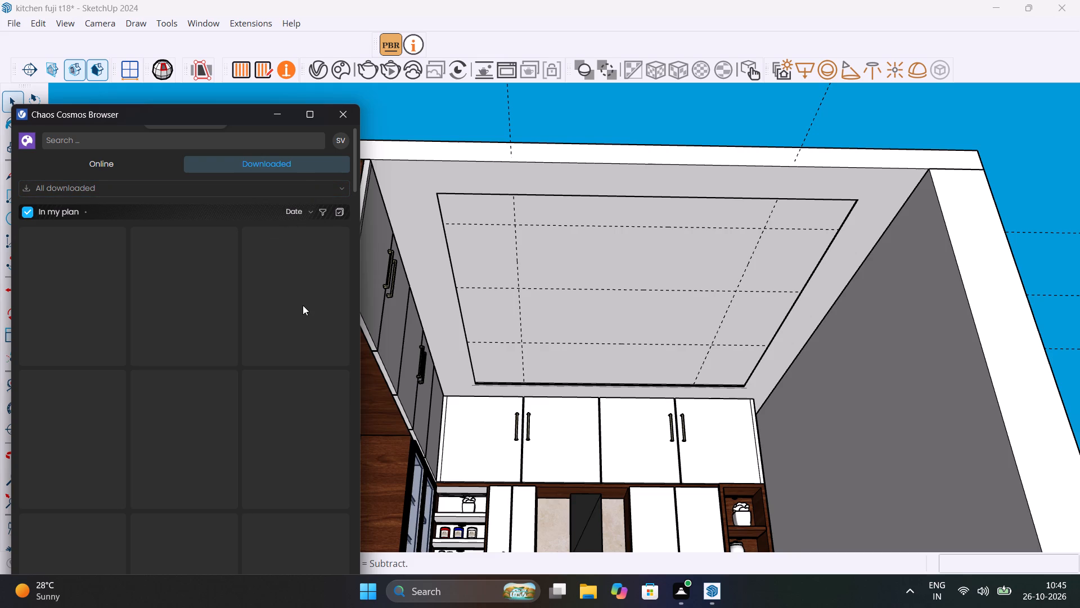
scroll(226, 390, "down", 4)
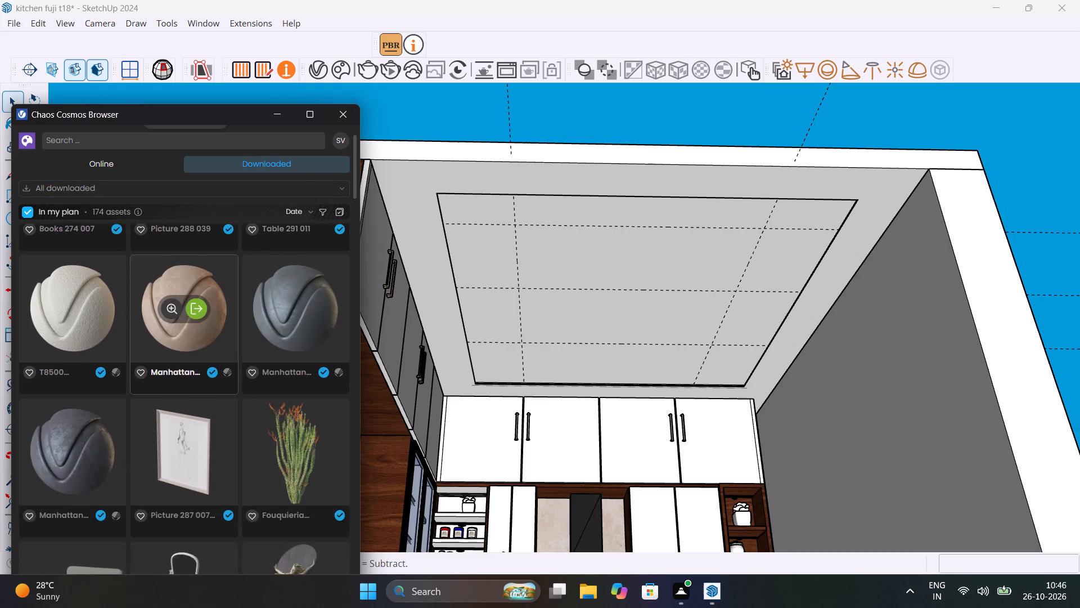
scroll(226, 389, "down", 14)
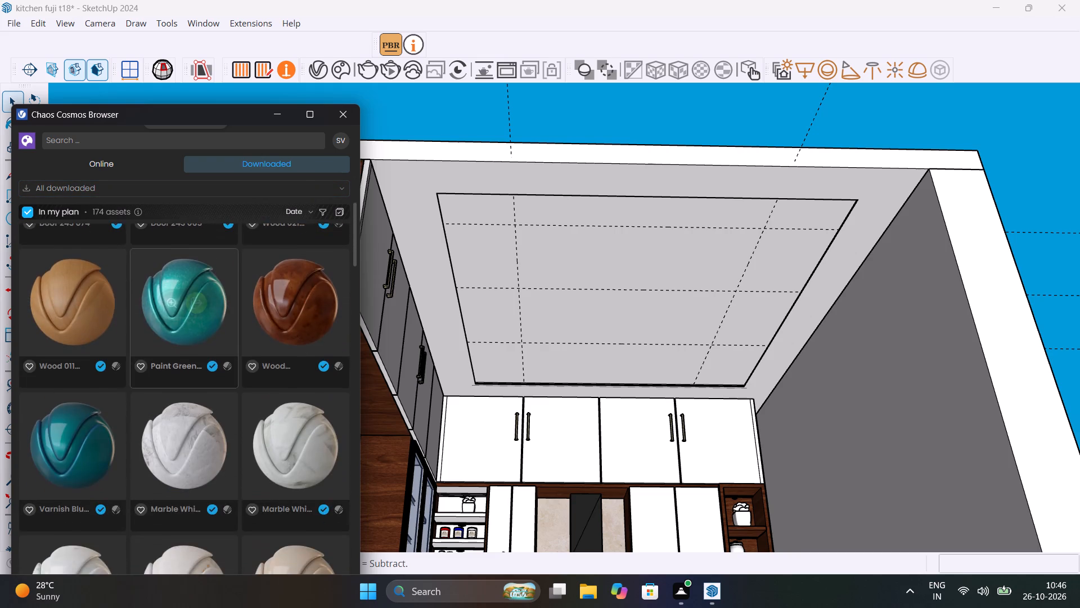
scroll(226, 389, "down", 17)
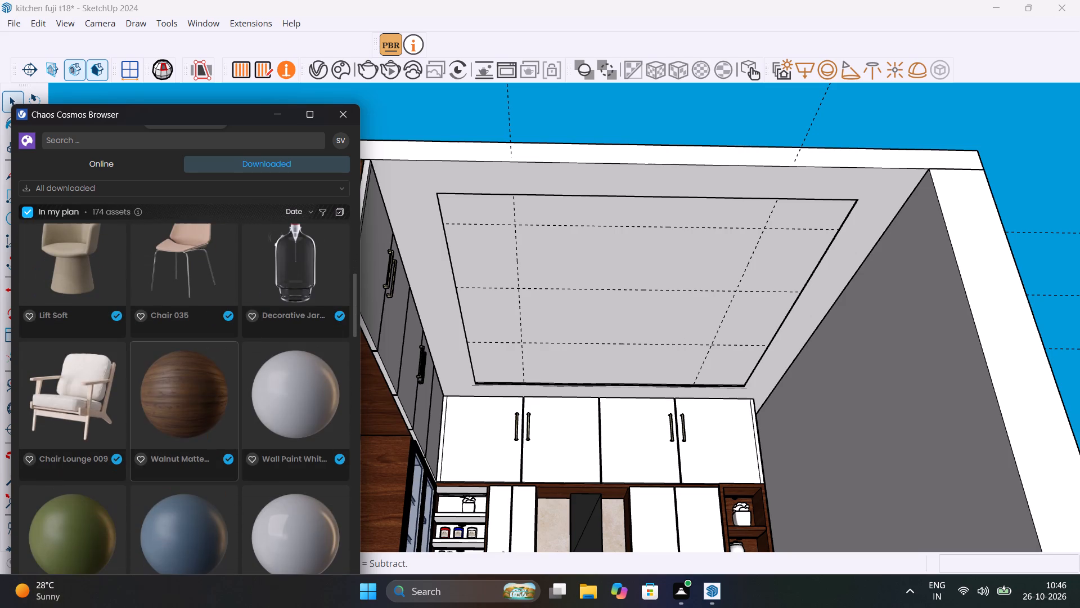
scroll(226, 389, "down", 7)
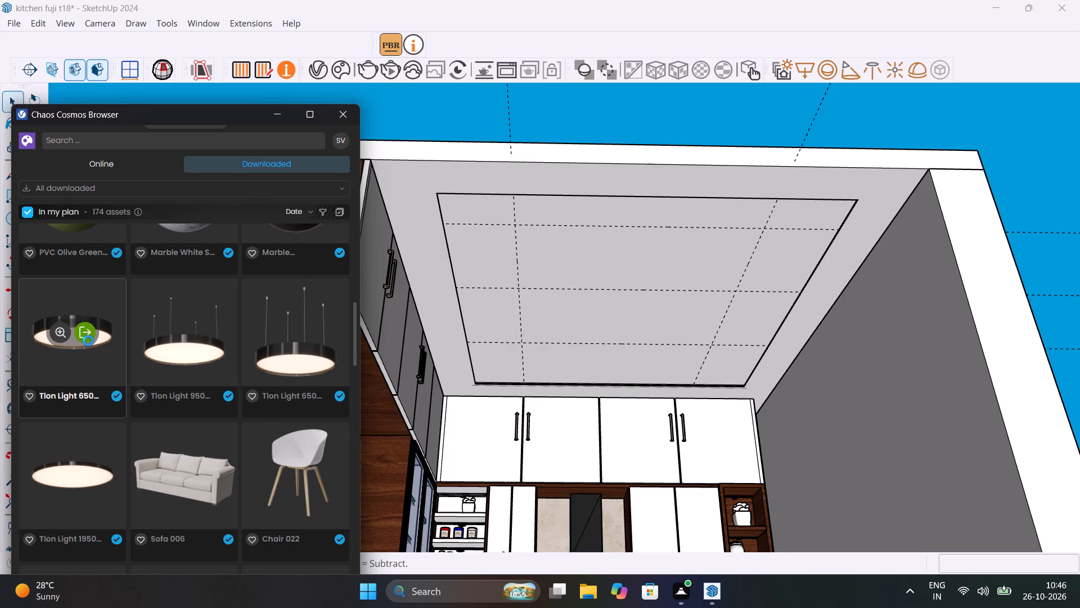
left_click(88, 341)
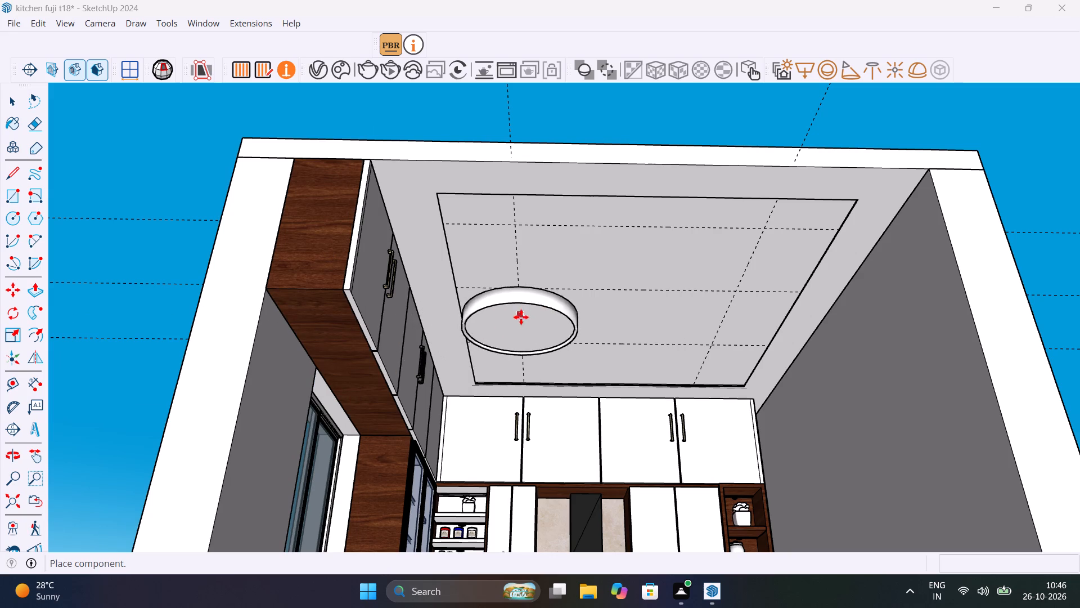
Place the Tlon Light 650 on the recessed ceiling panel near the back-cabinet corner beside the tall side cabinets.
scroll(537, 363, "up", 9)
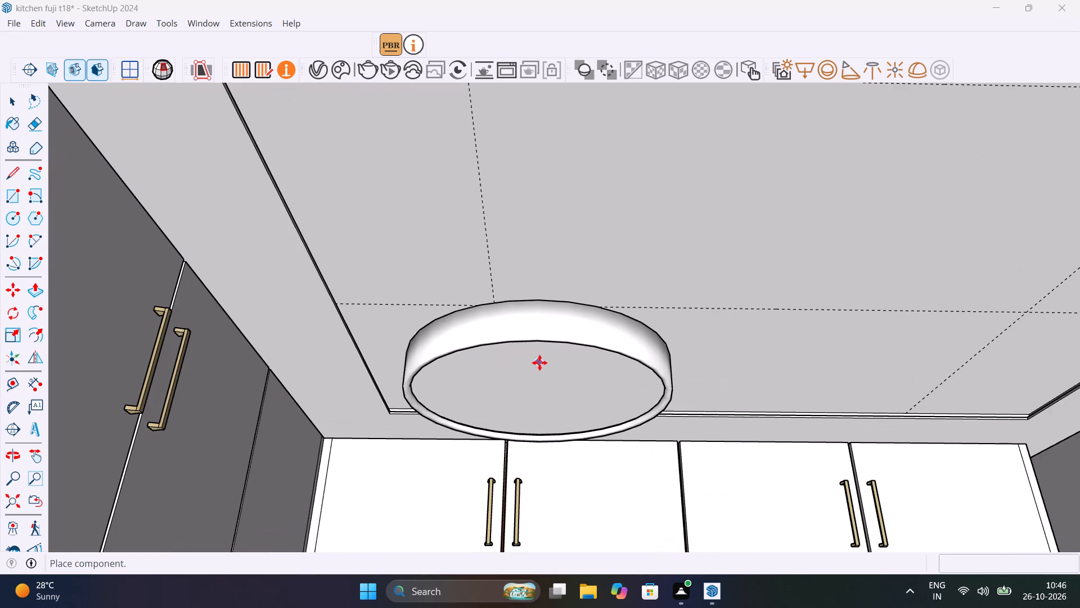
middle_click_drag(539, 363, 490, 383)
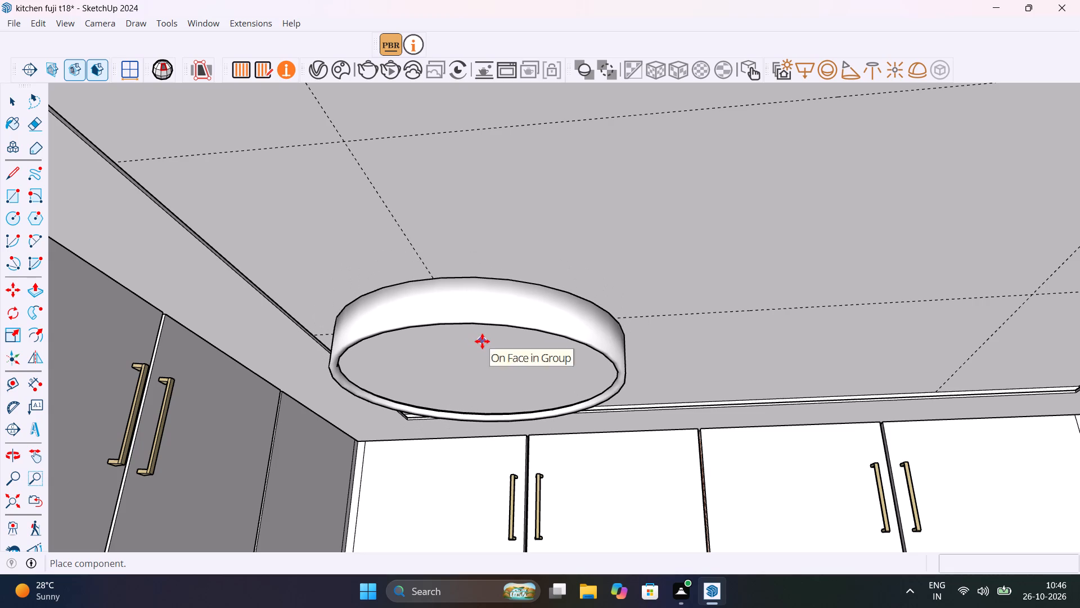
left_click(482, 341)
key("Escape")
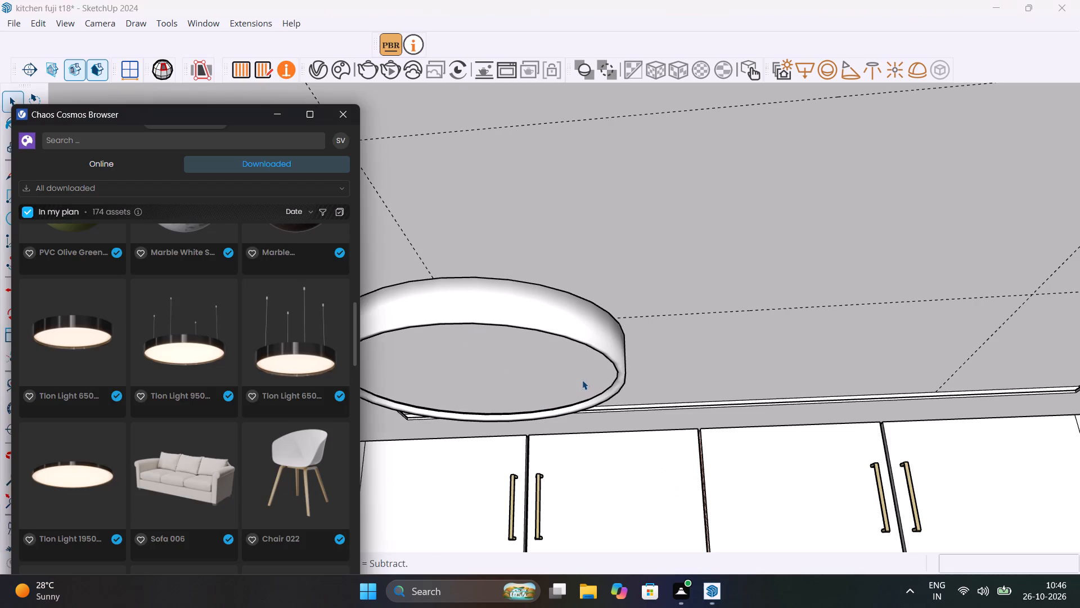
Close the asset browser and scale the placed ceiling light uniformly to 6".
left_click(582, 379)
left_click(340, 117)
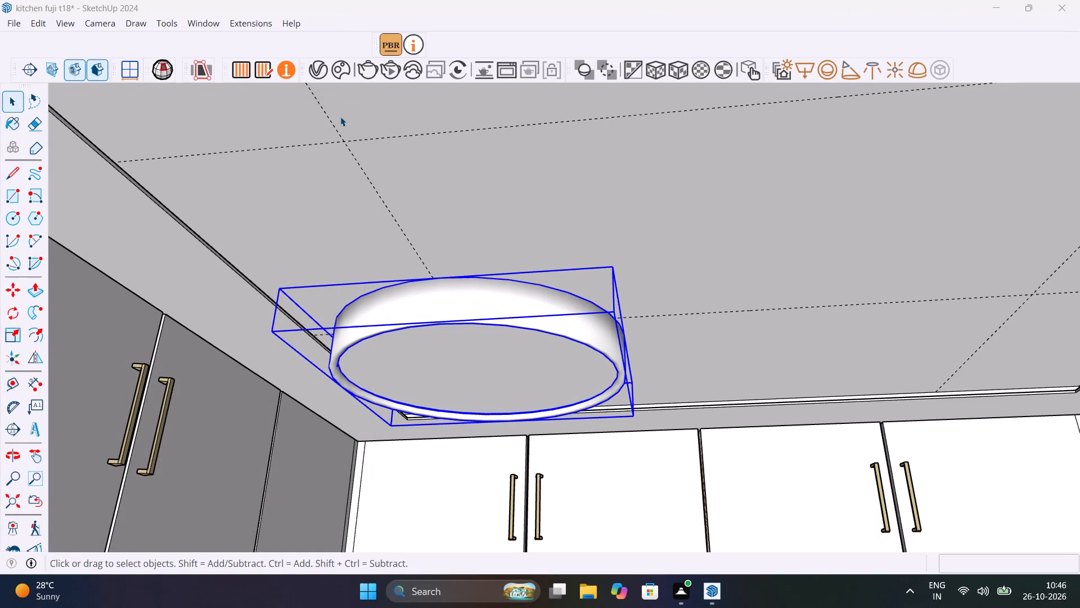
key("s")
key("s")
middle_click_drag(422, 332, 461, 206)
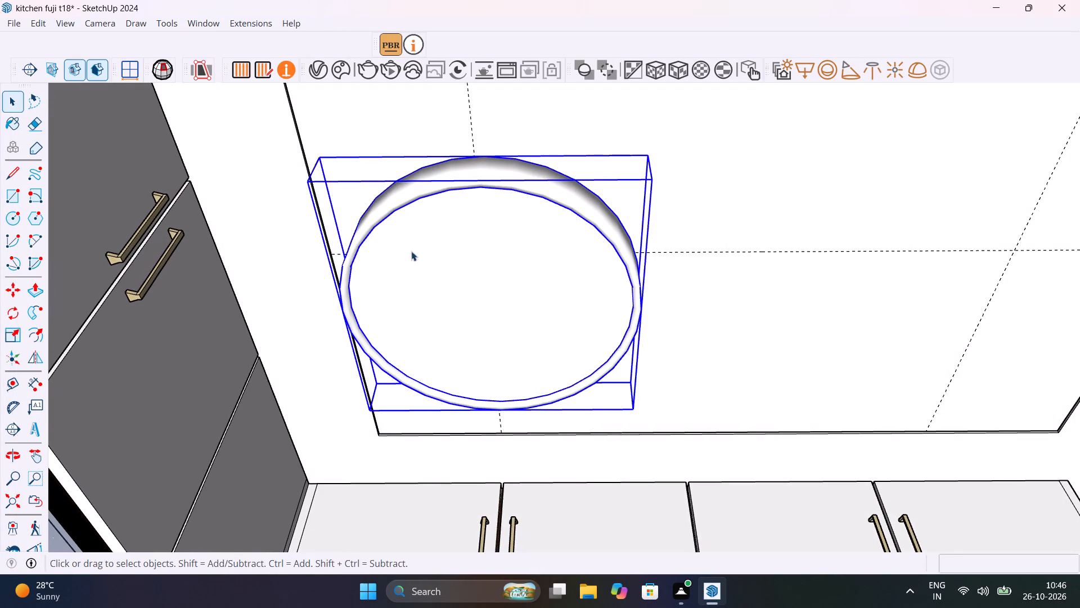
key("s")
left_click(319, 155)
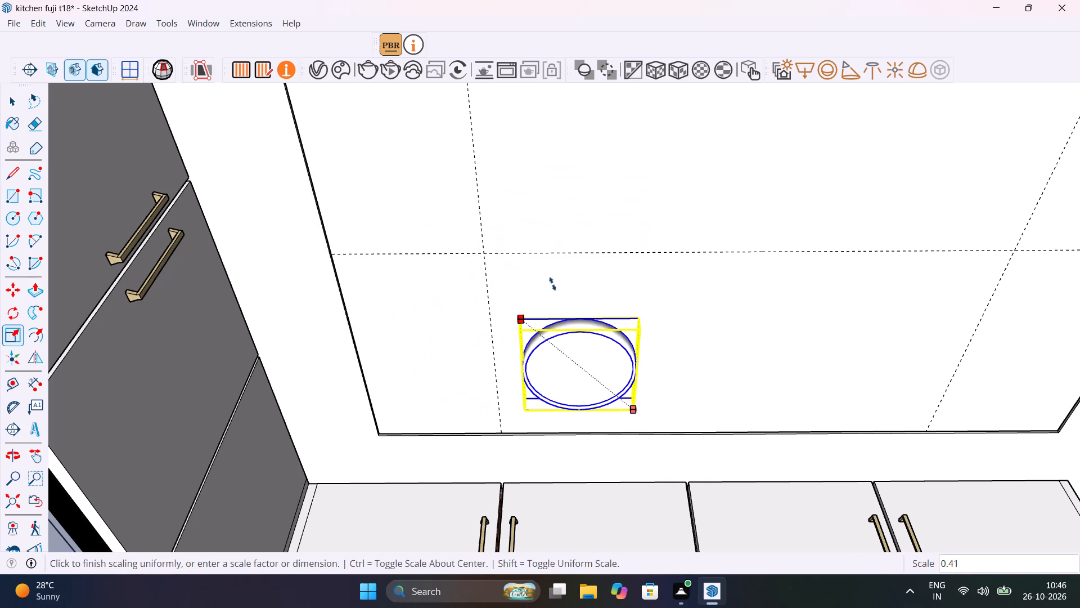
type("1\"")
key("Return")
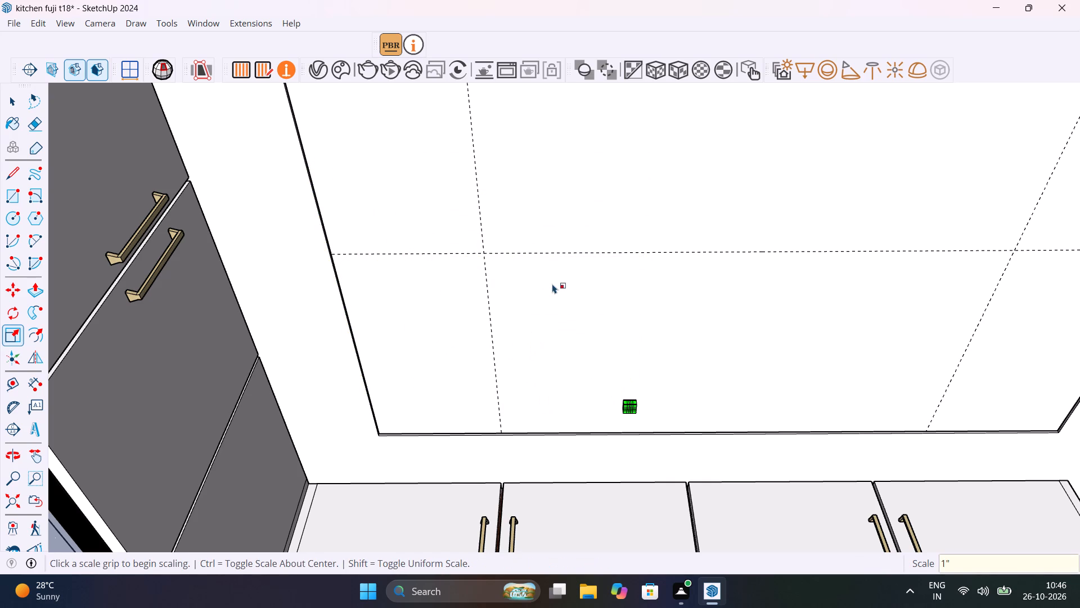
type("5\"")
key("Return")
type("6\"")
key("Return")
key("space")
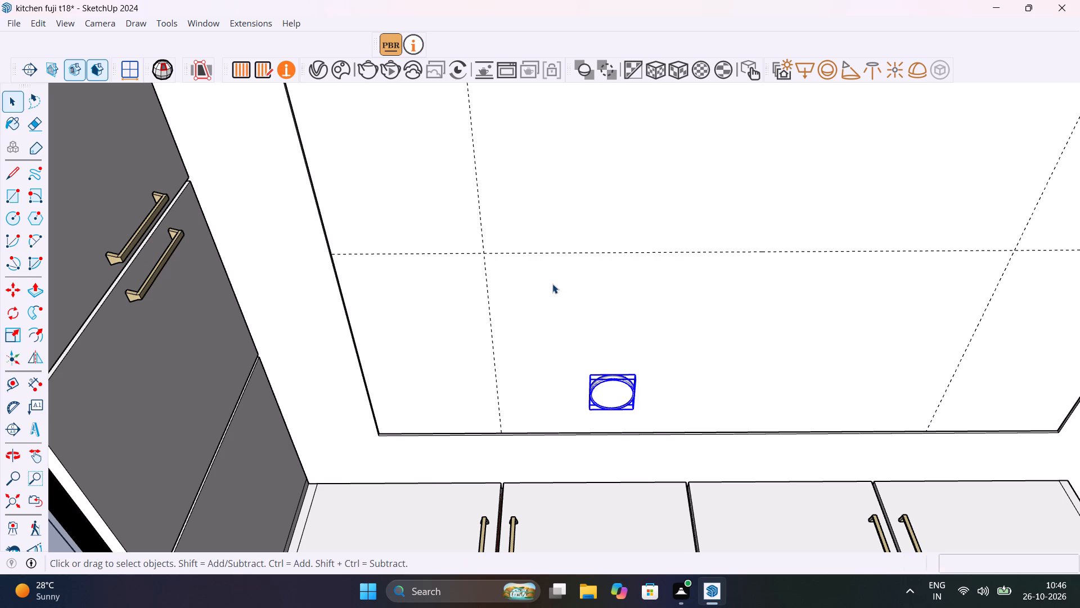
Move the scaled light by its centre about 1' 7 1/16" to the nearest guide crossing by the tall side cabinets.
left_click(622, 390)
scroll(622, 390, "up", 4)
key("m")
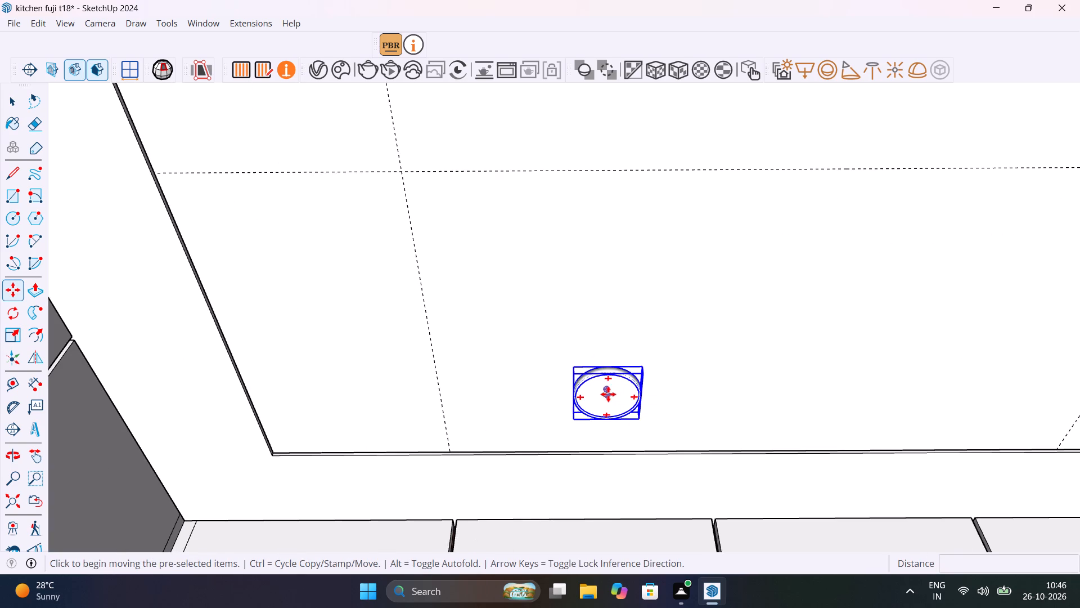
left_click(606, 395)
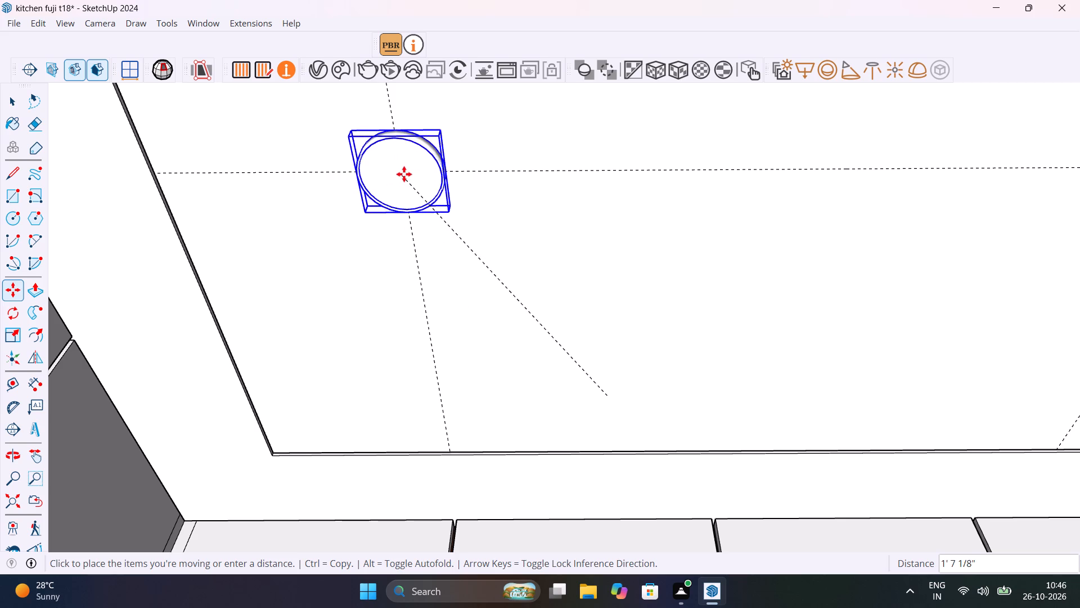
left_click(405, 173)
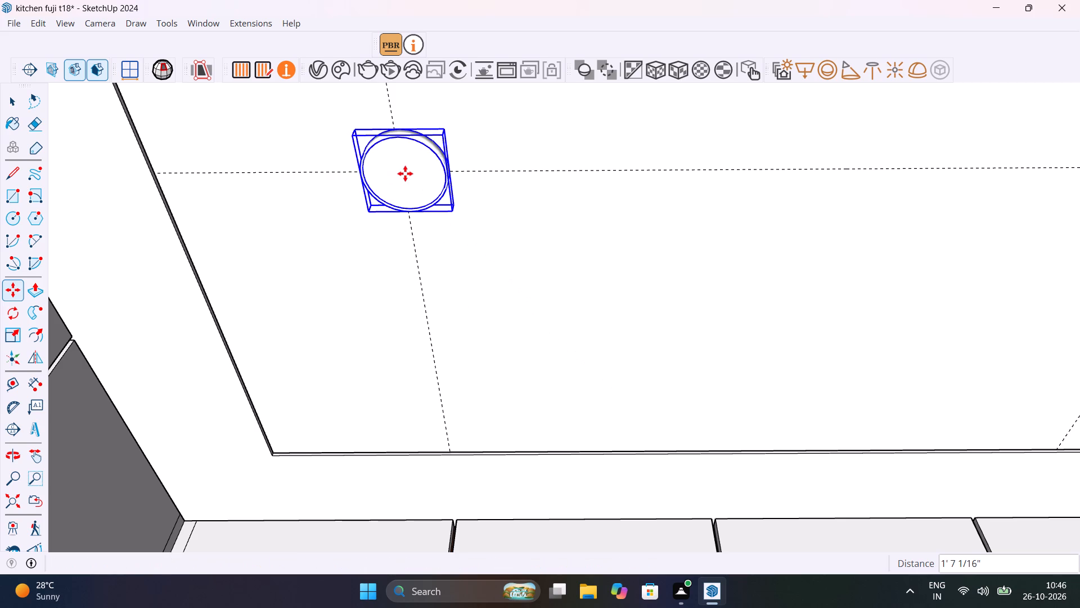
Copy the light about 3' 8 15/16" along the guide nearest the back cabinets to the crossing near the plain side wall.
left_click(405, 173)
scroll(555, 173, "down", 12)
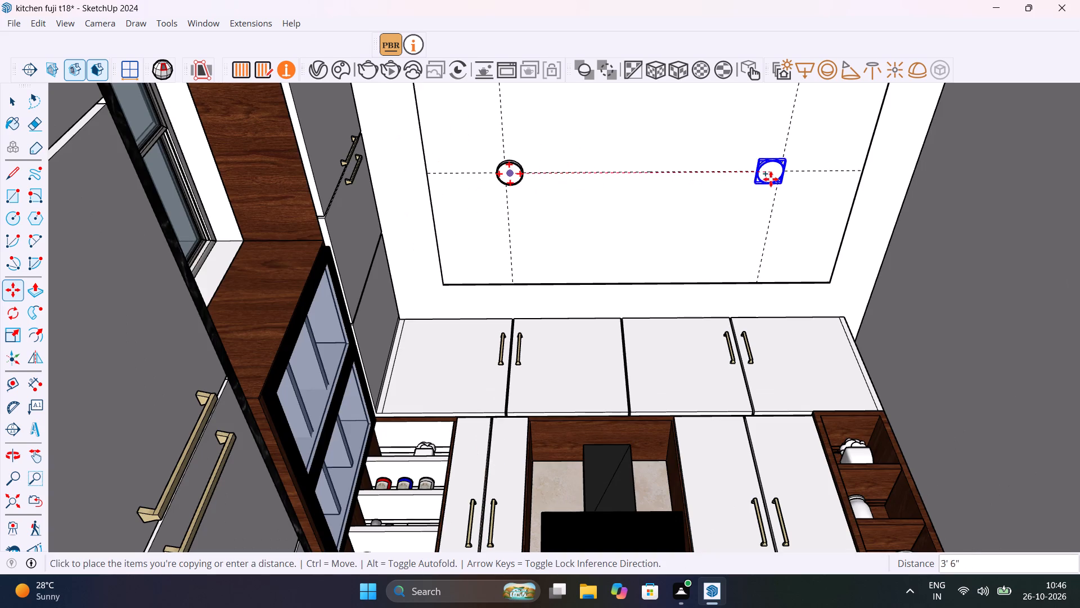
left_click(782, 171)
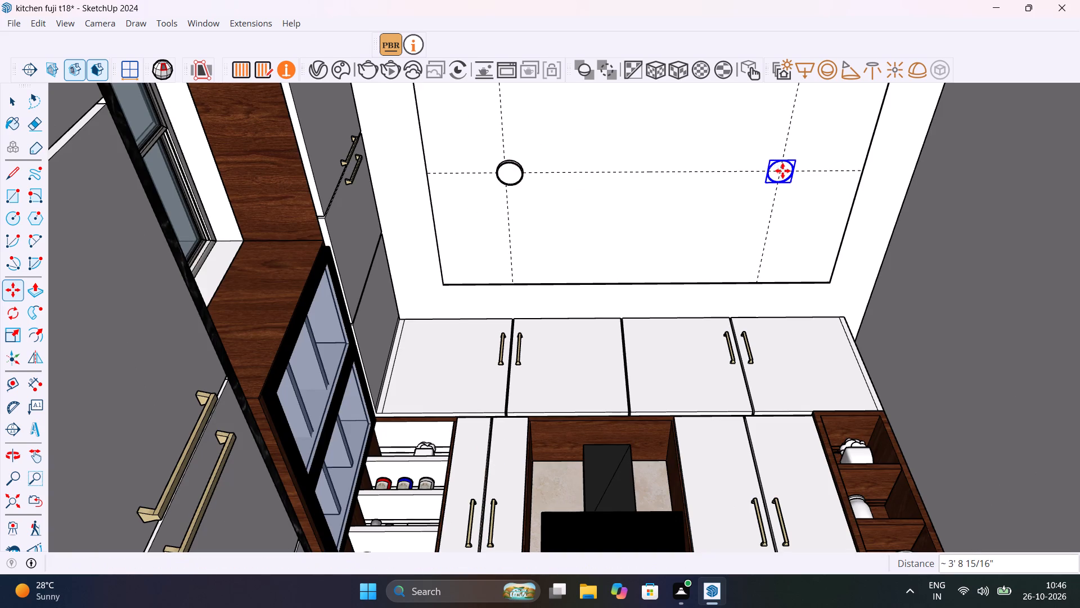
key("space")
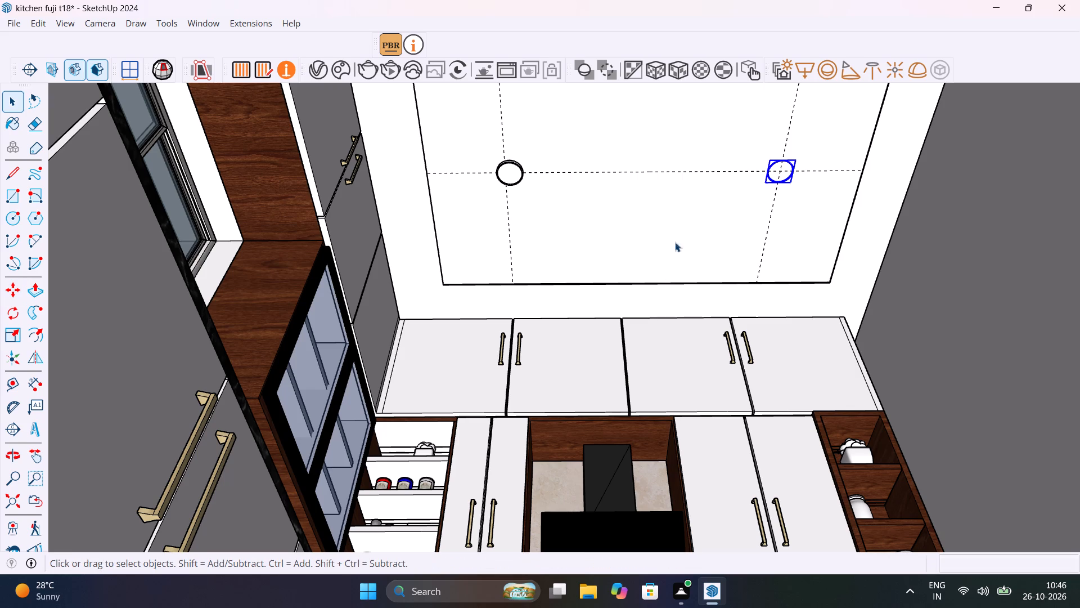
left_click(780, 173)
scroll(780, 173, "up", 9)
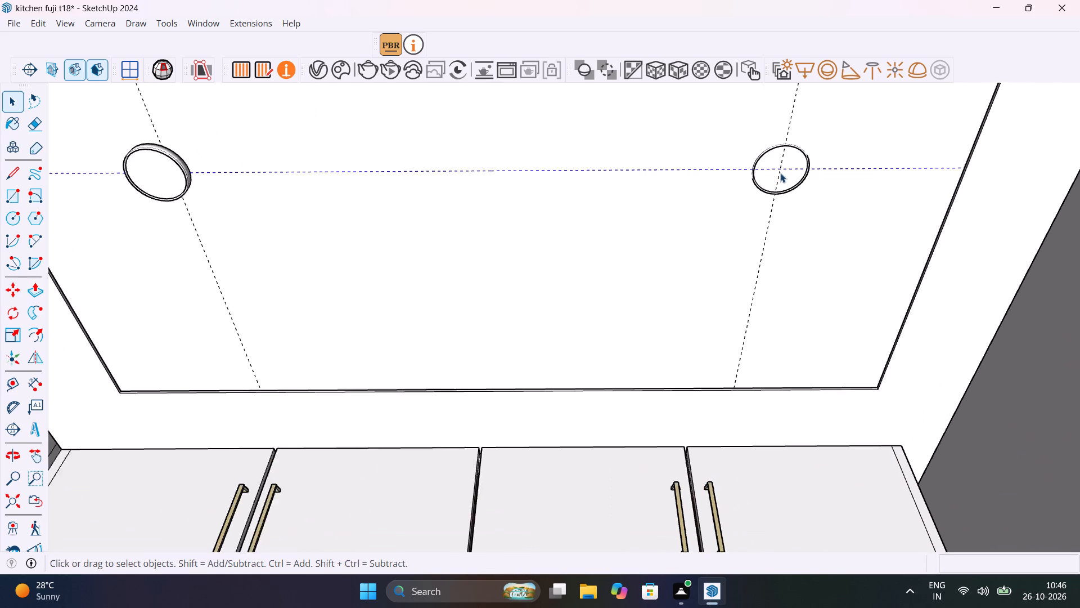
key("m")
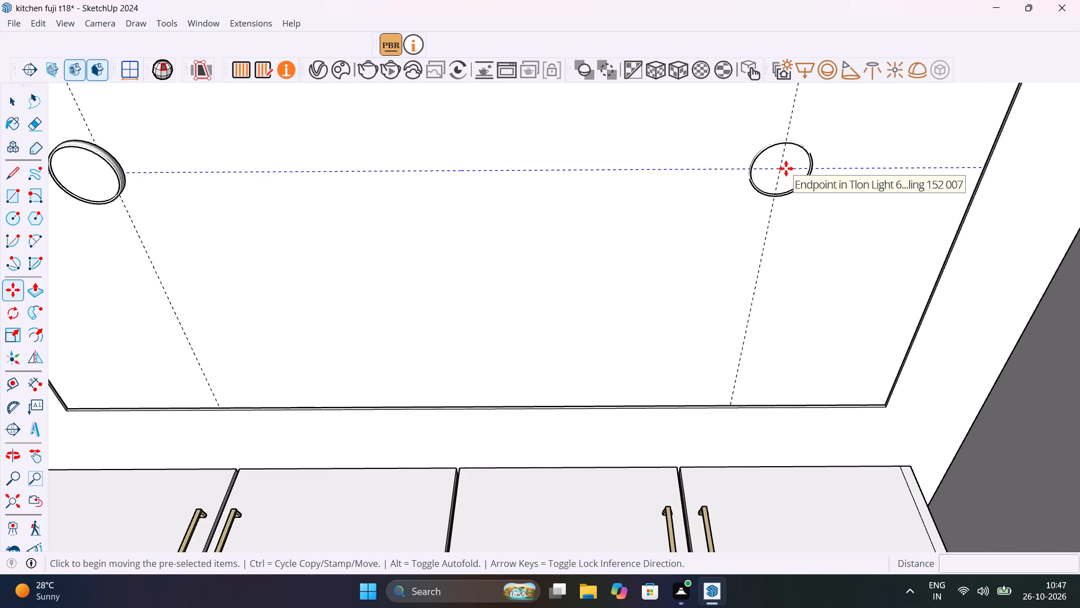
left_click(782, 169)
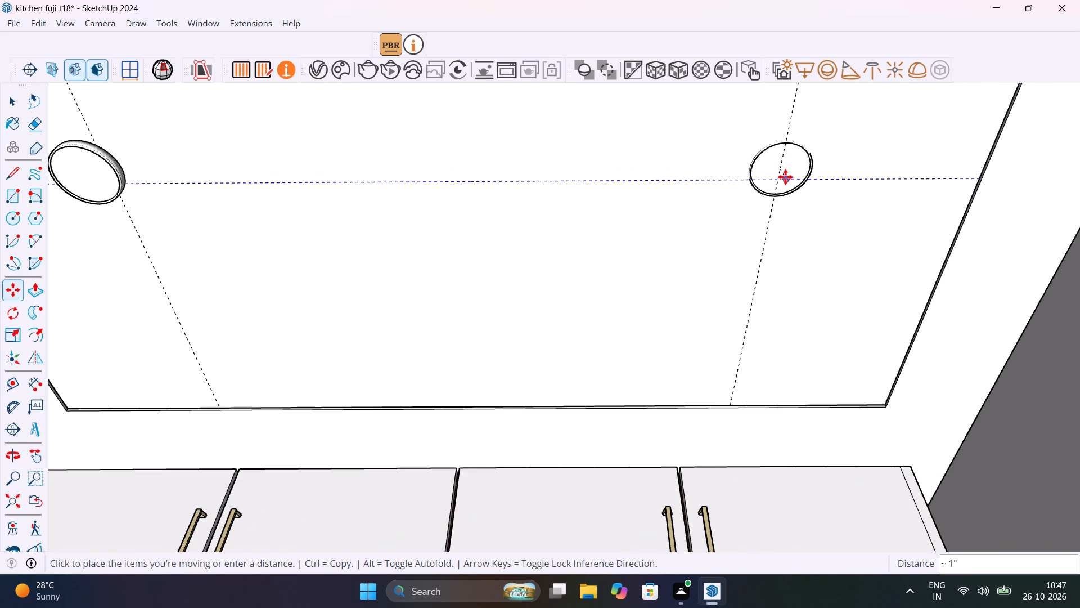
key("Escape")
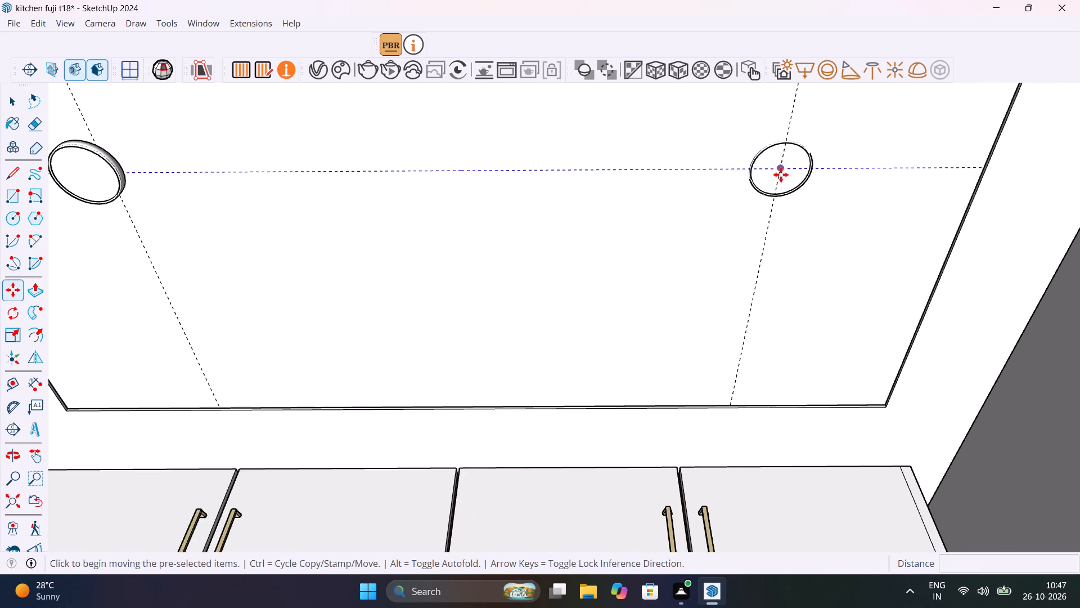
Lower the copied ceiling light near the plain side wall about 1/2" so it projects below the recessed panel.
key("space")
left_click(803, 152)
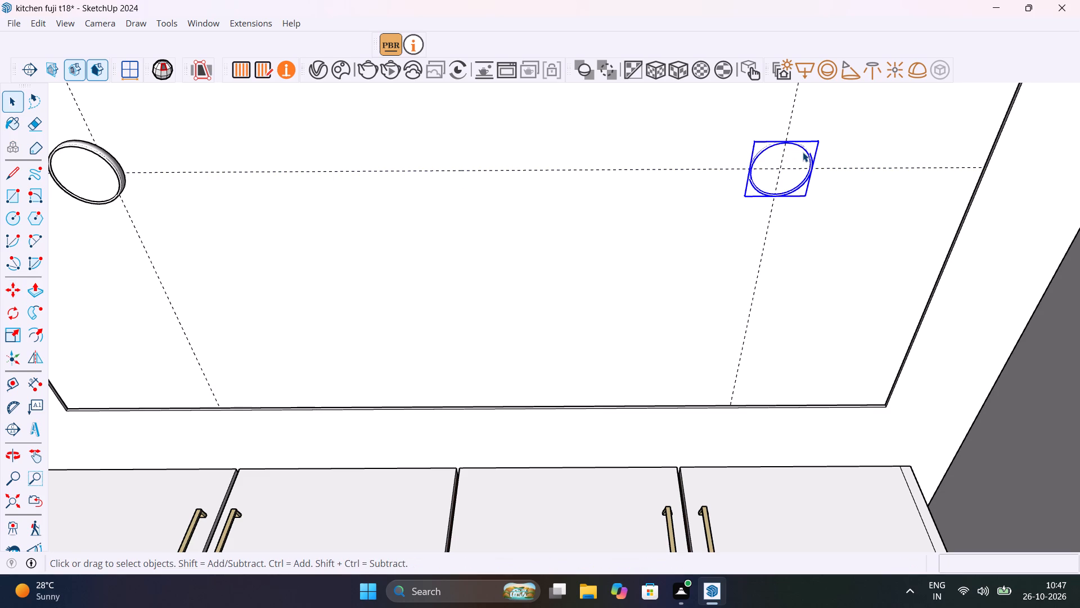
key("m")
left_click(783, 169)
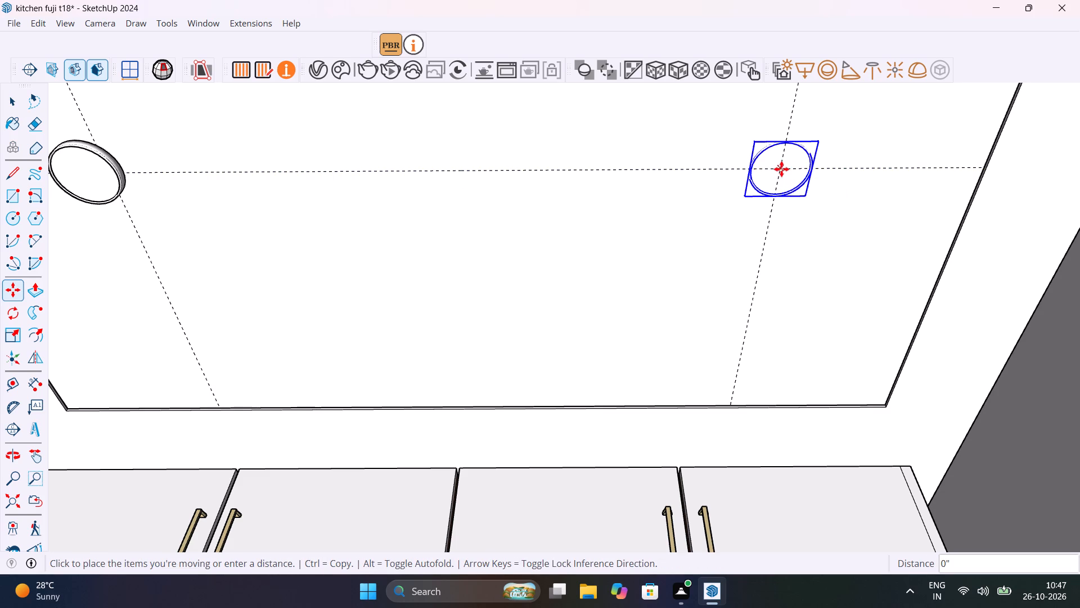
left_click(781, 168)
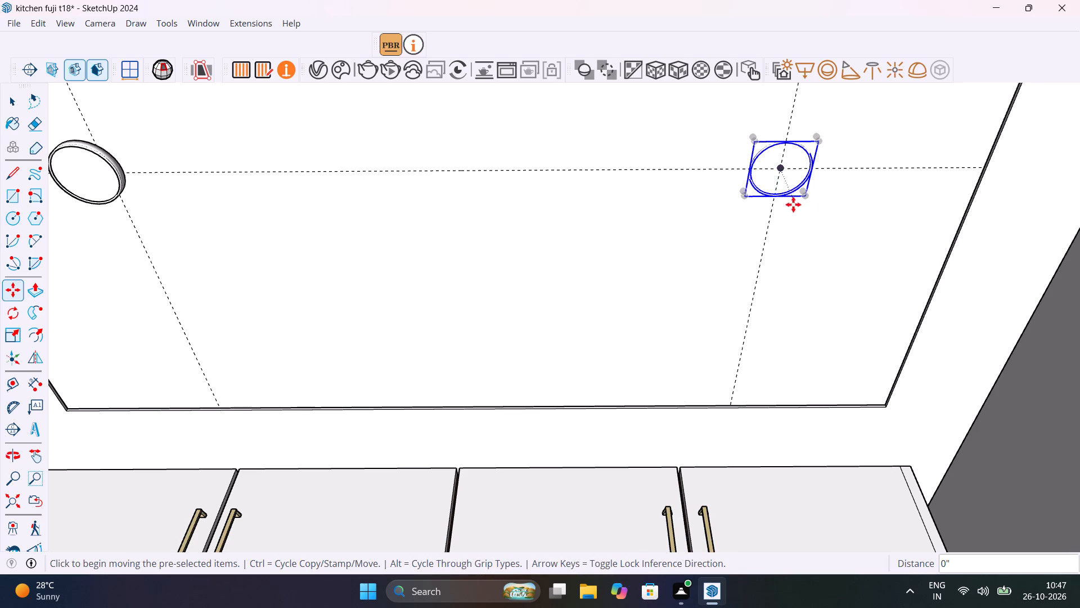
middle_click_drag(775, 177, 830, 216)
scroll(807, 210, "up", 13)
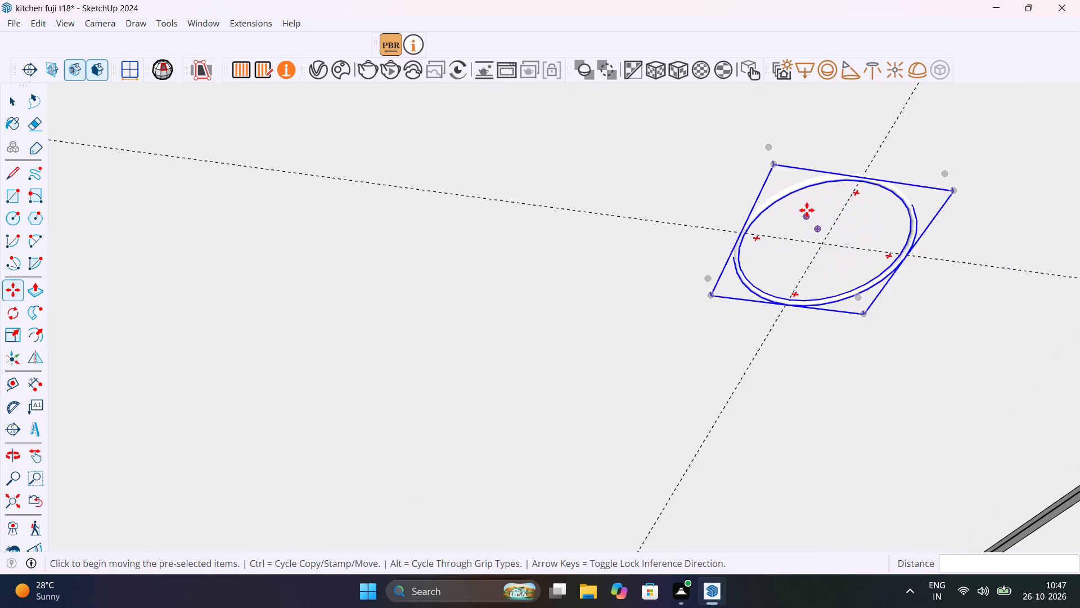
scroll(807, 210, "up", 4)
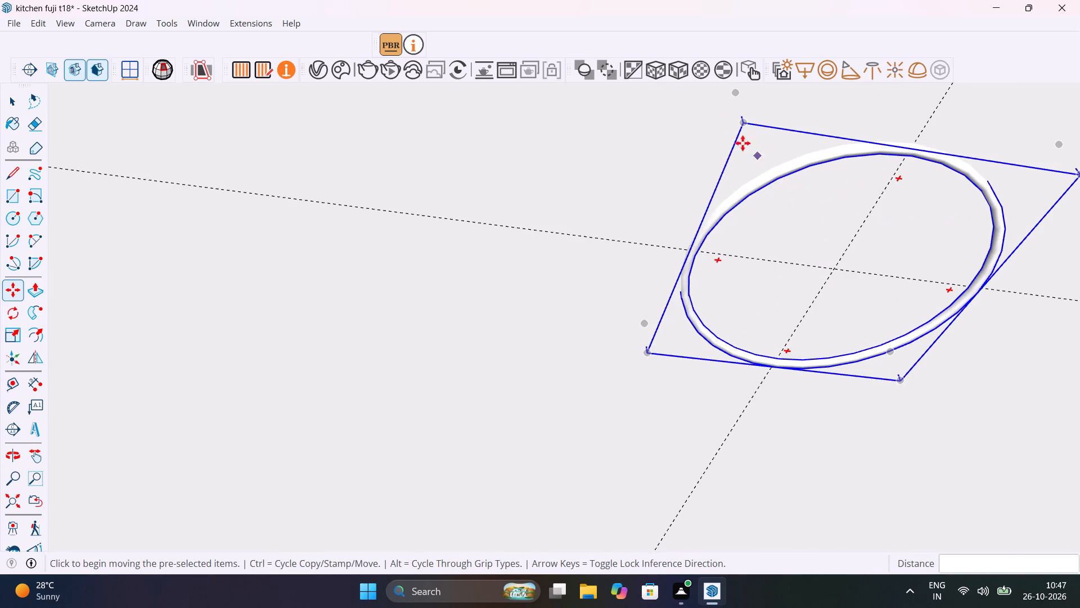
left_click(740, 125)
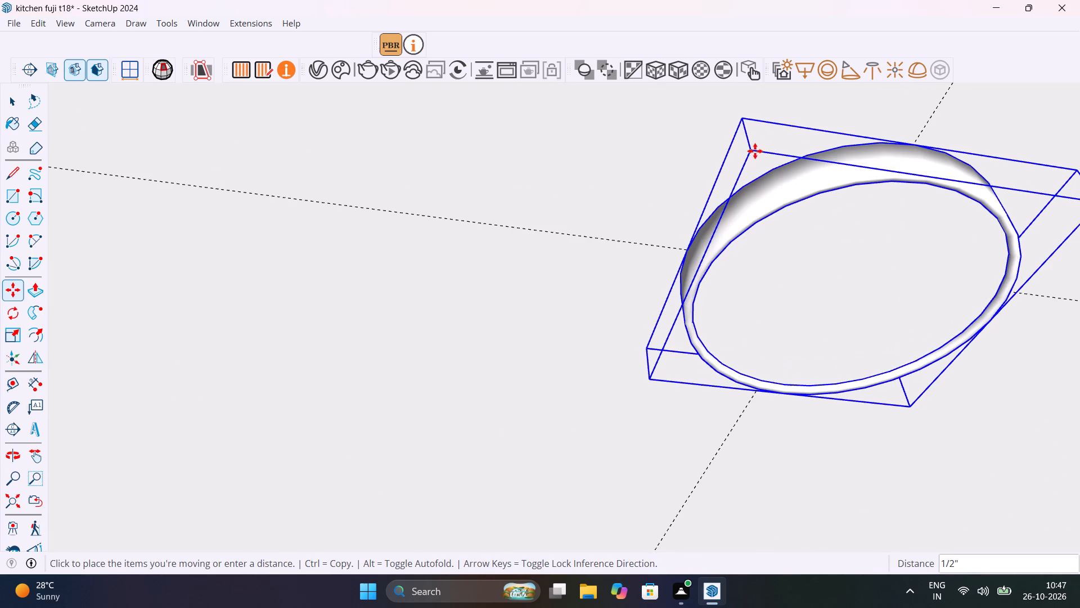
left_click(757, 153)
Move the ceiling light by the tall side cabinets about 3 15/16" up by its top centre to the guide crossing.
middle_click_drag(798, 230, 886, 230)
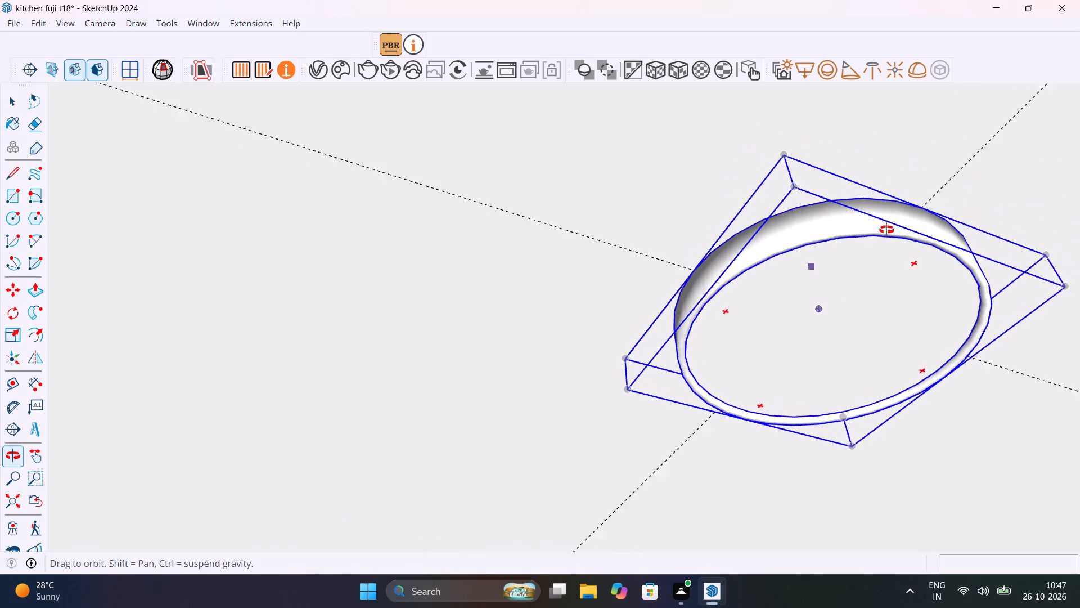
middle_click_drag(886, 230, 579, 276)
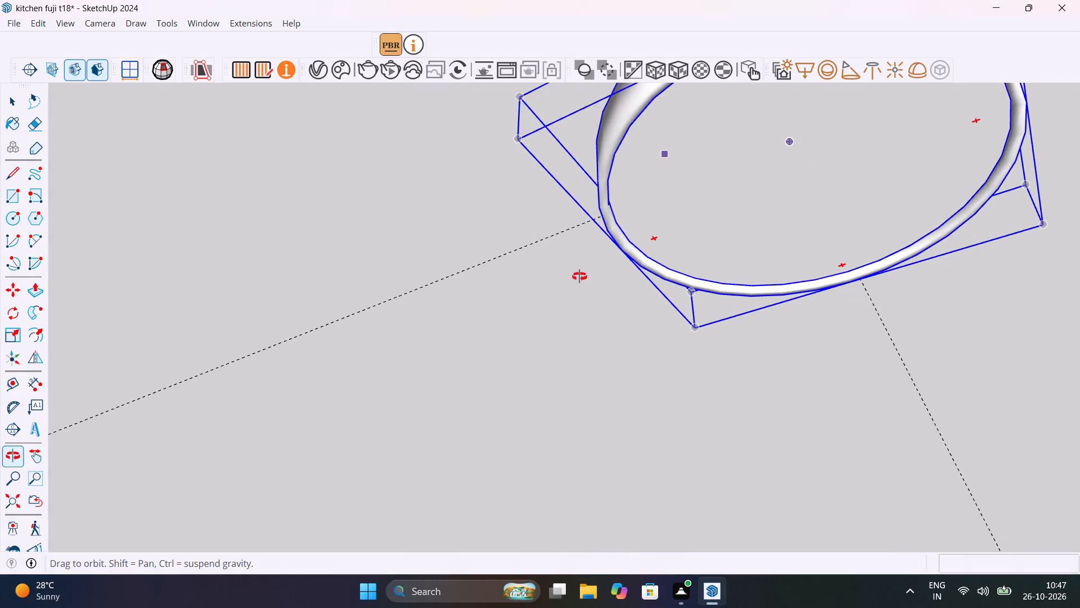
middle_click_drag(579, 276, 938, 283)
scroll(376, 352, "down", 14)
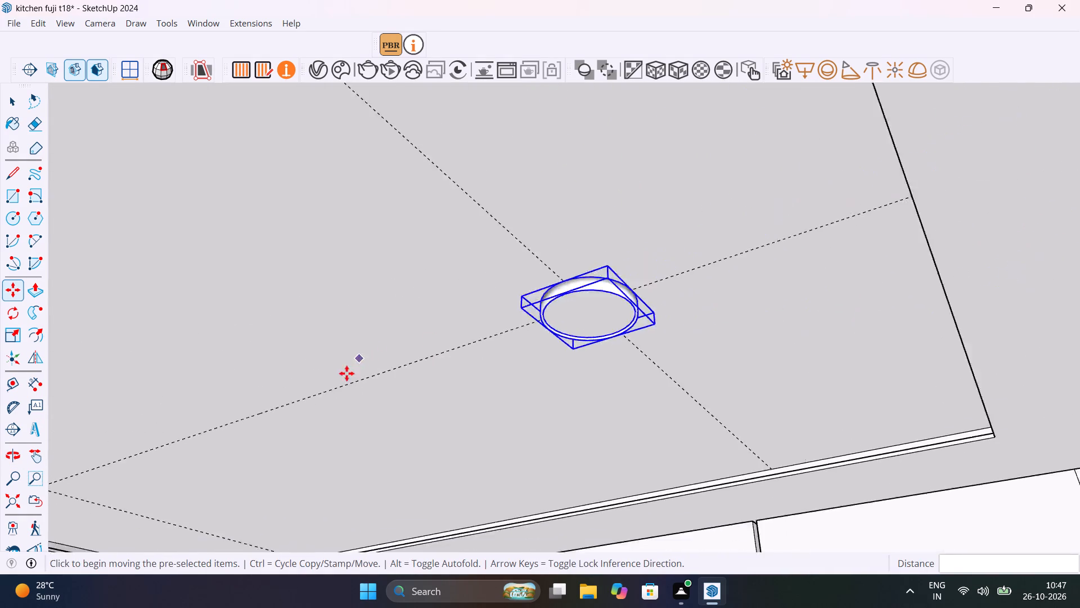
scroll(346, 373, "down", 2)
scroll(332, 383, "up", 10)
scroll(100, 477, "up", 1)
left_click(16, 498)
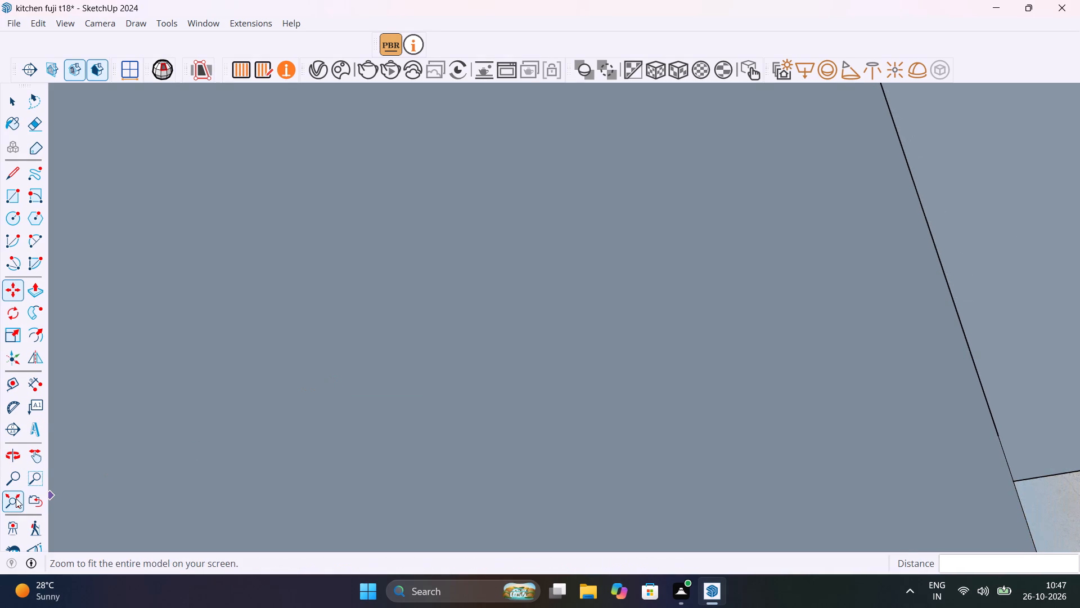
scroll(673, 271, "up", 14)
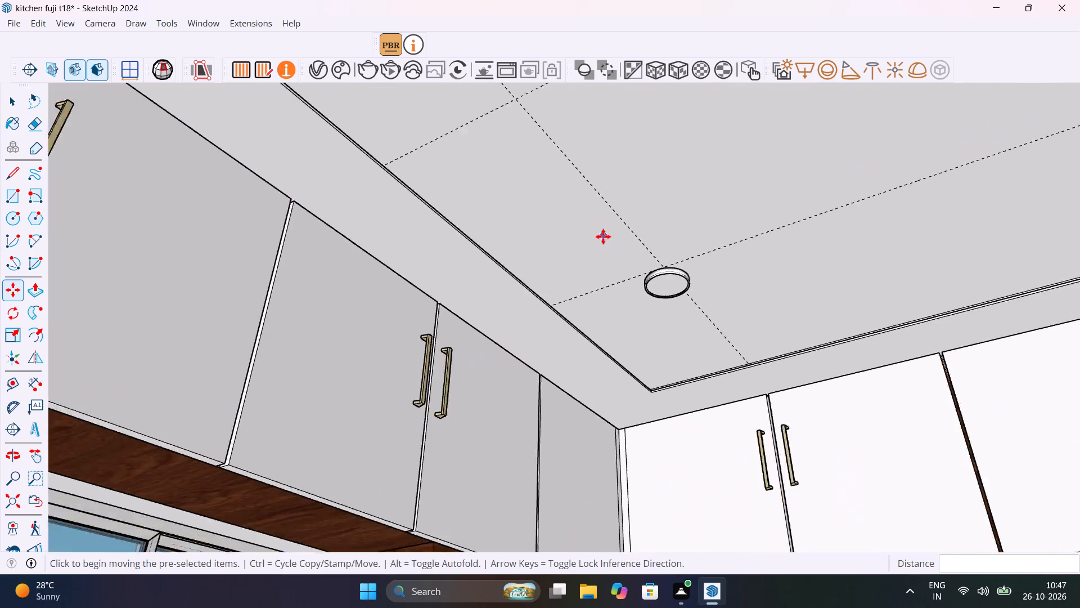
scroll(603, 236, "up", 12)
middle_click_drag(717, 320, 588, 428)
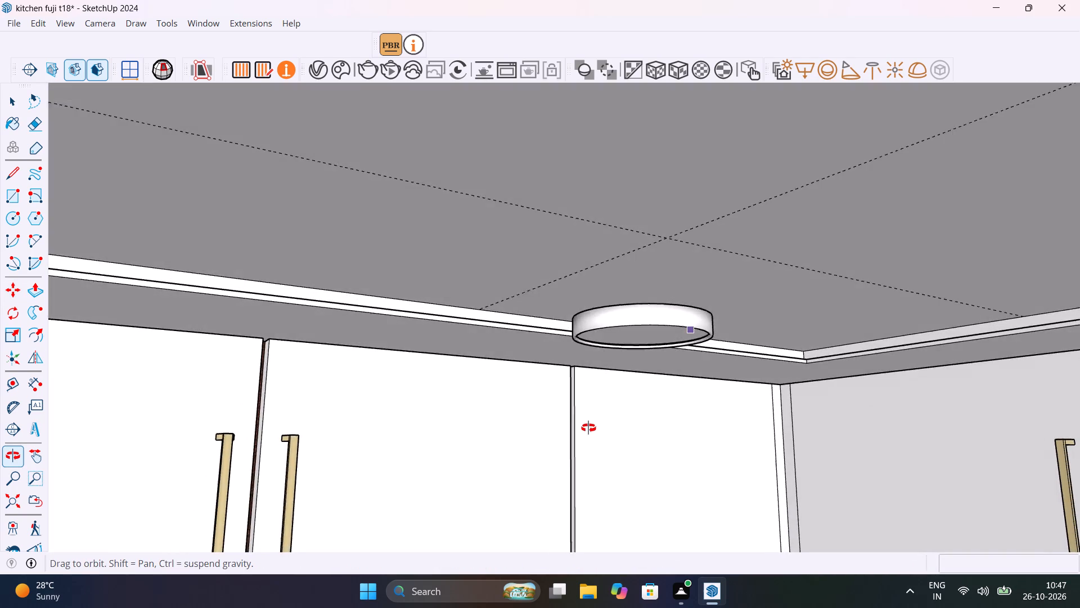
middle_click_drag(588, 428, 503, 387)
key("space")
left_click(654, 288)
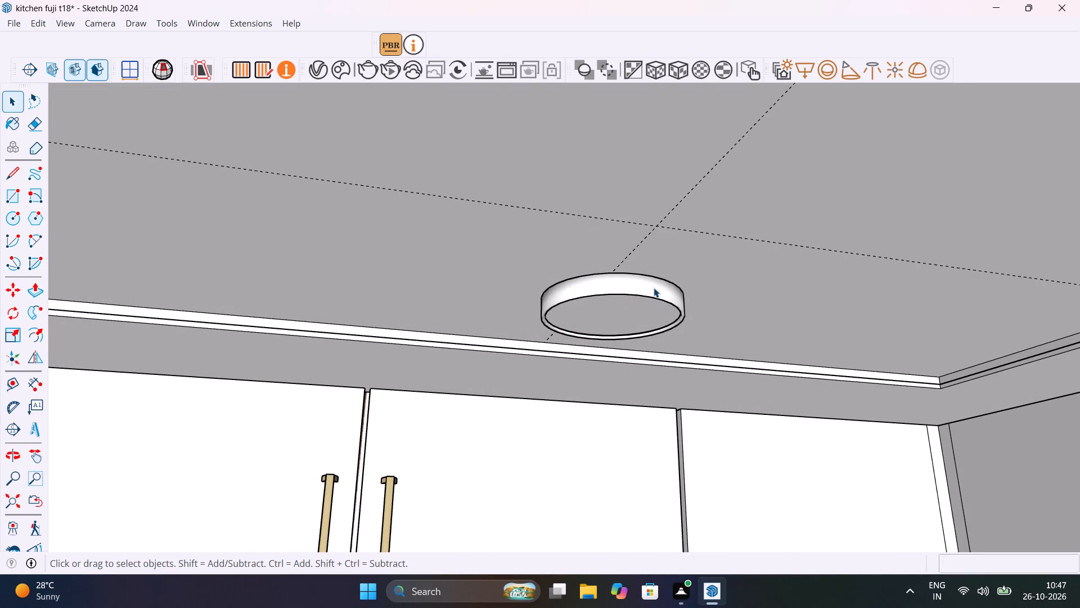
key("m")
middle_click_drag(699, 285, 696, 288)
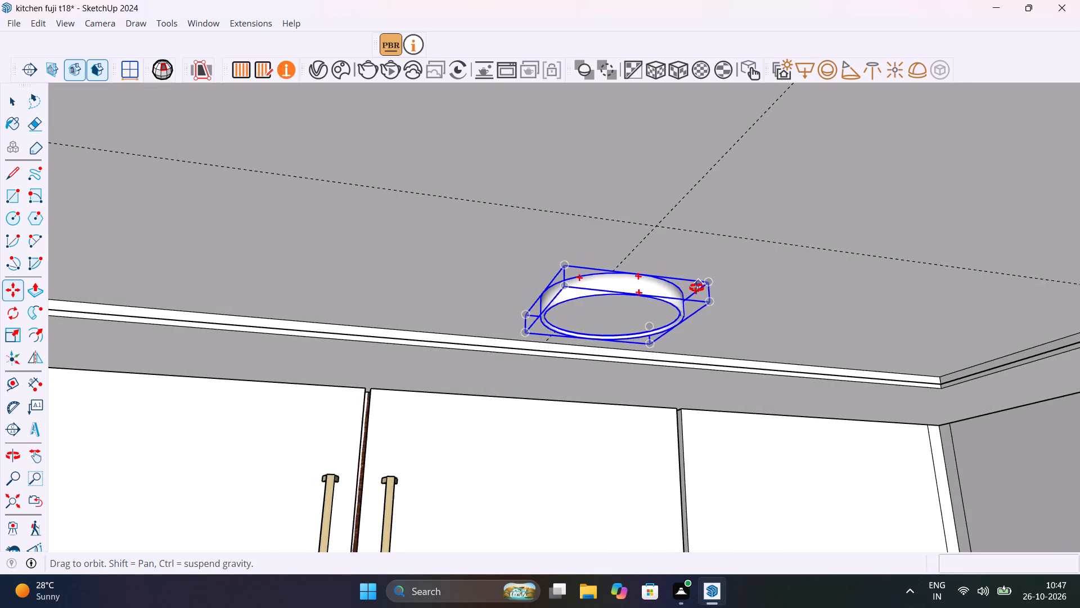
middle_click_drag(696, 288, 687, 343)
scroll(687, 343, "up", 1)
middle_click_drag(622, 359, 622, 374)
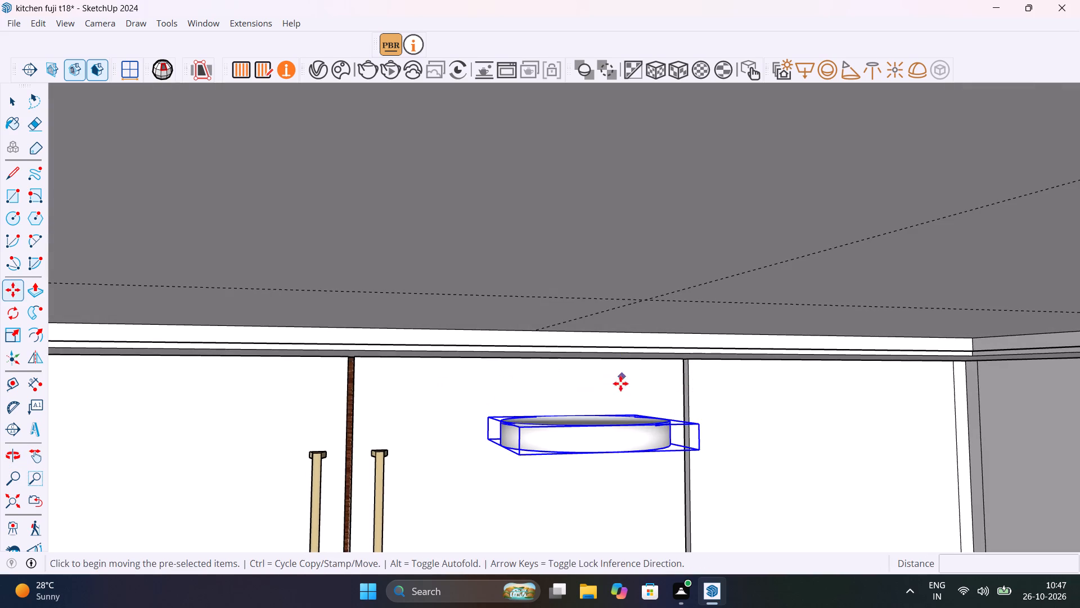
left_click(587, 418)
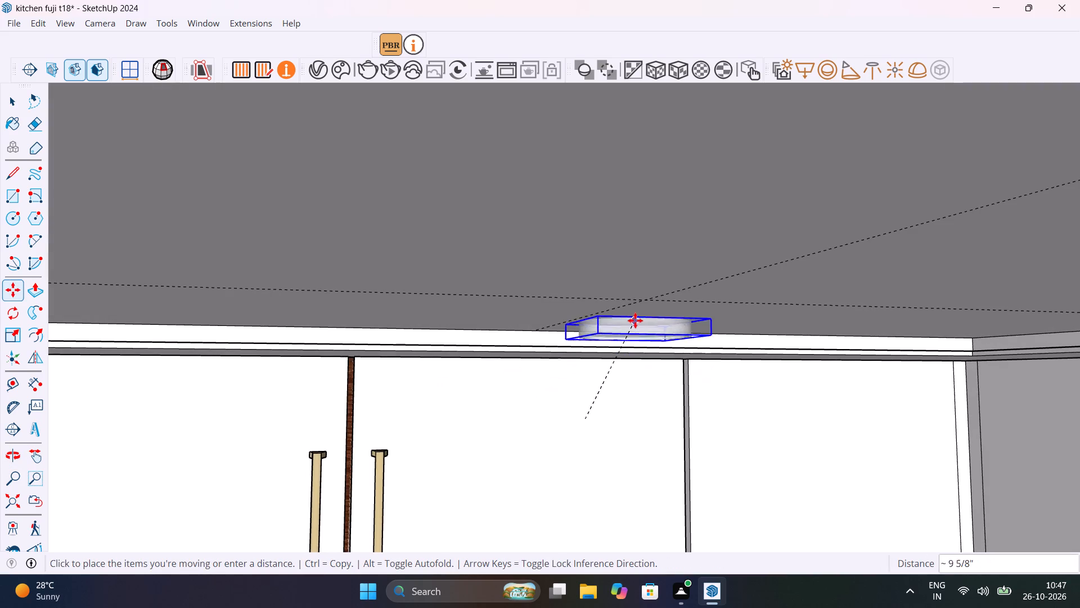
left_click(649, 299)
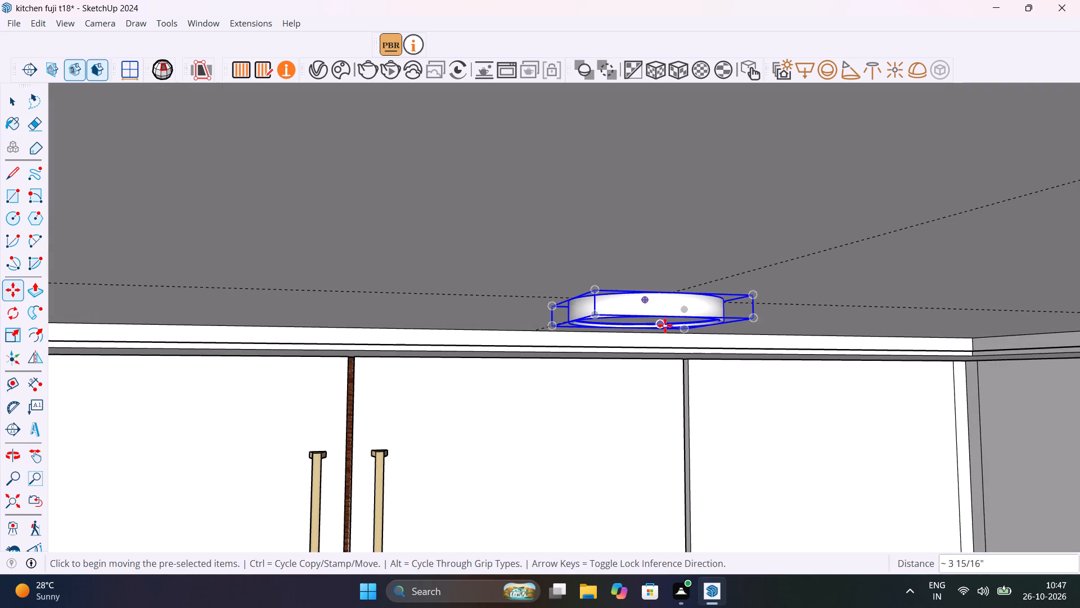
Copy both ceiling lights nearest the back cabinets 2' 1 3/4" along the green axis to the middle cross guide.
middle_click_drag(703, 342, 772, 263)
scroll(767, 272, "down", 16)
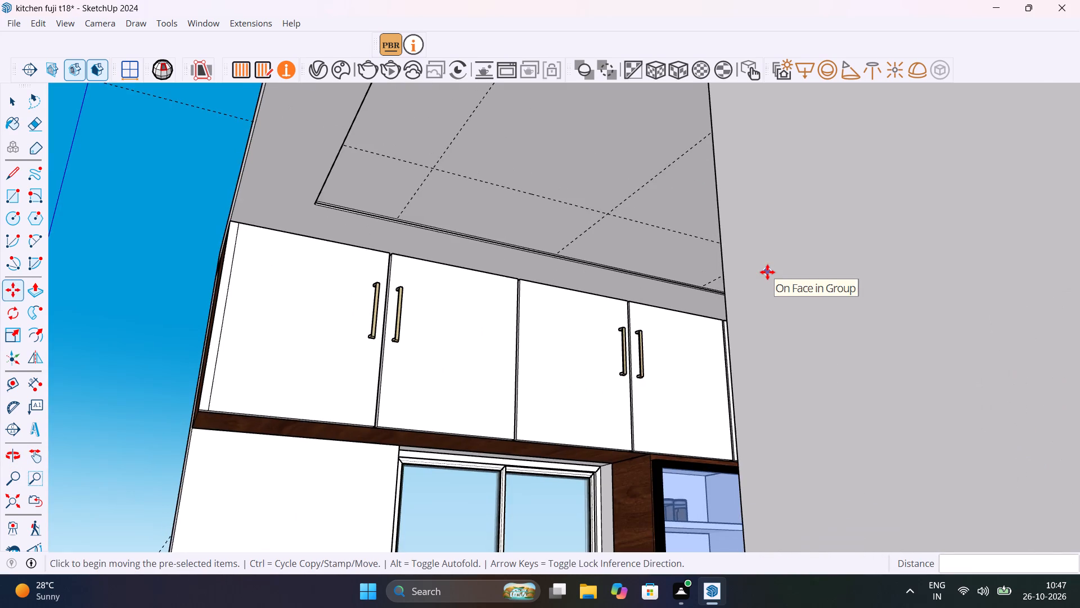
middle_click_drag(767, 285, 1014, 296)
scroll(533, 144, "up", 10)
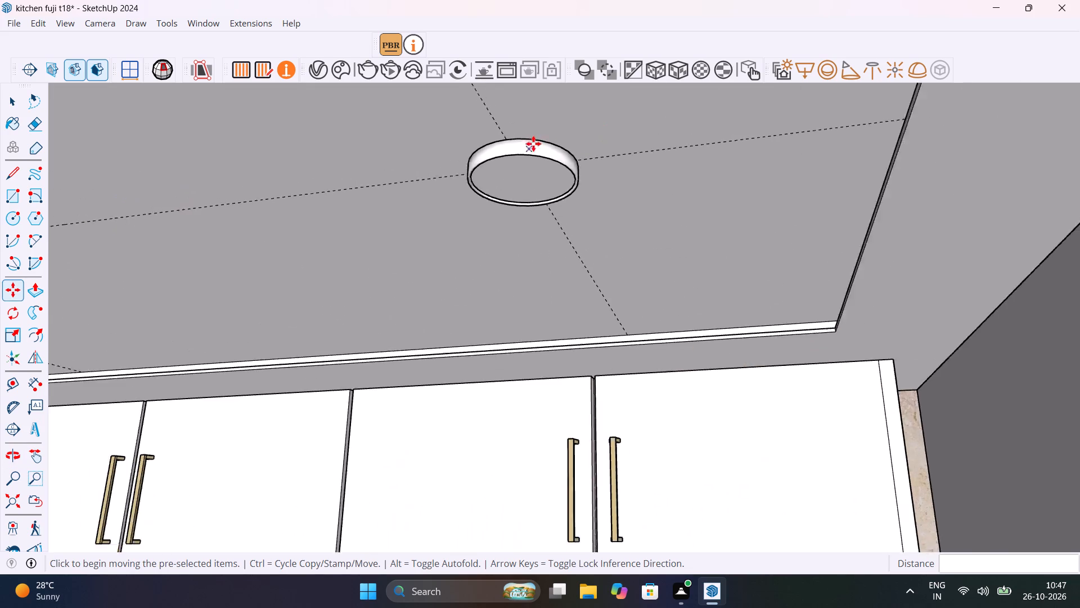
scroll(533, 144, "up", 13)
middle_click_drag(557, 155, 511, 276)
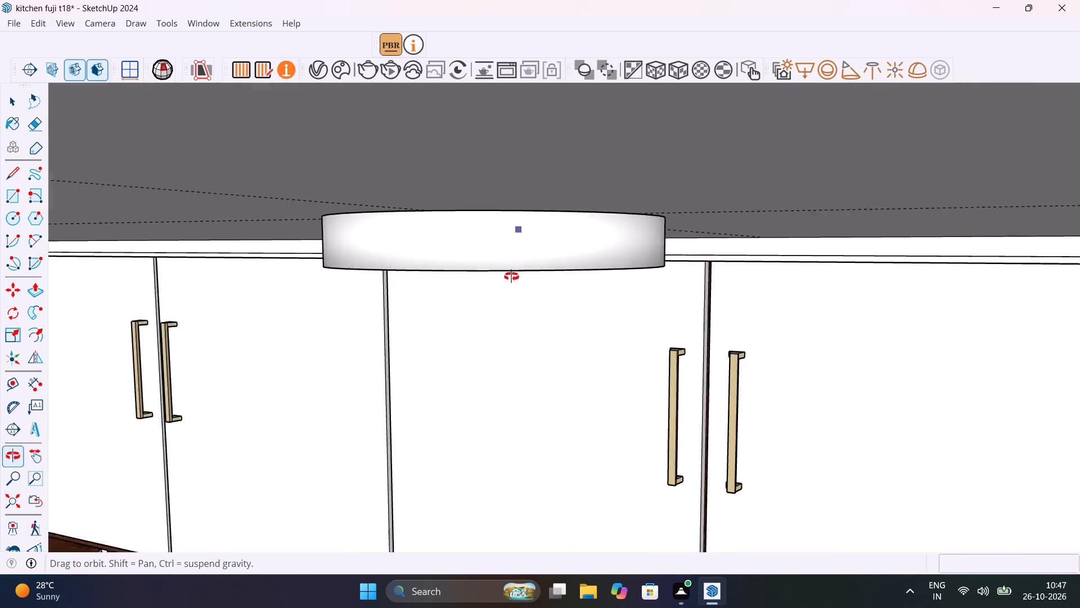
middle_click_drag(511, 276, 593, 175)
key("space")
scroll(575, 213, "down", 7)
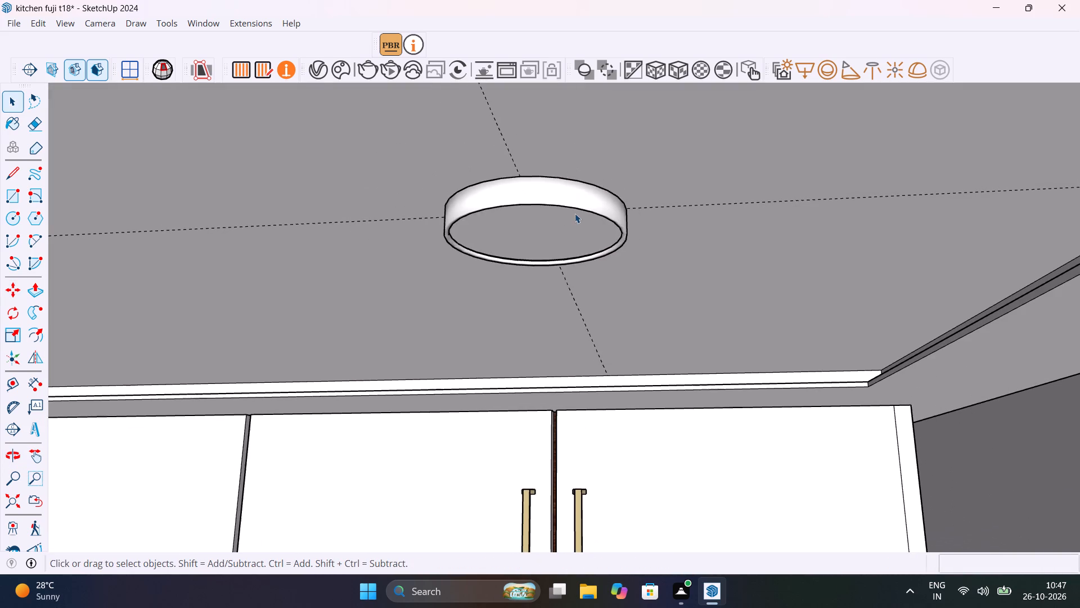
left_click(581, 207)
scroll(592, 203, "down", 20)
scroll(592, 203, "down", 1)
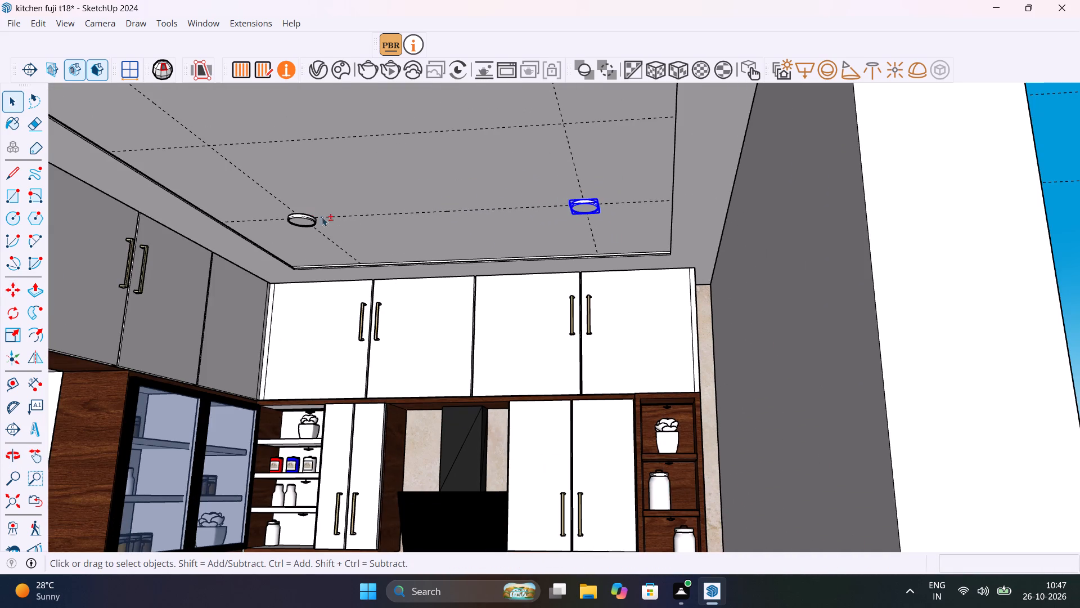
left_click(304, 218, "shift")
middle_click_drag(423, 217, 533, 299, "shift")
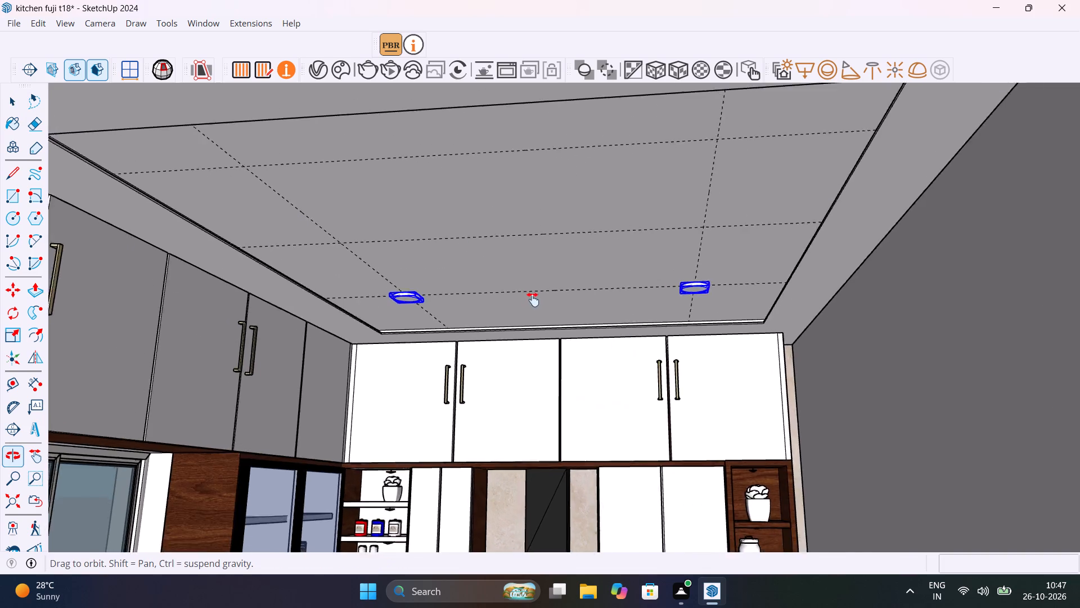
middle_click_drag(533, 299, 529, 263, "shift")
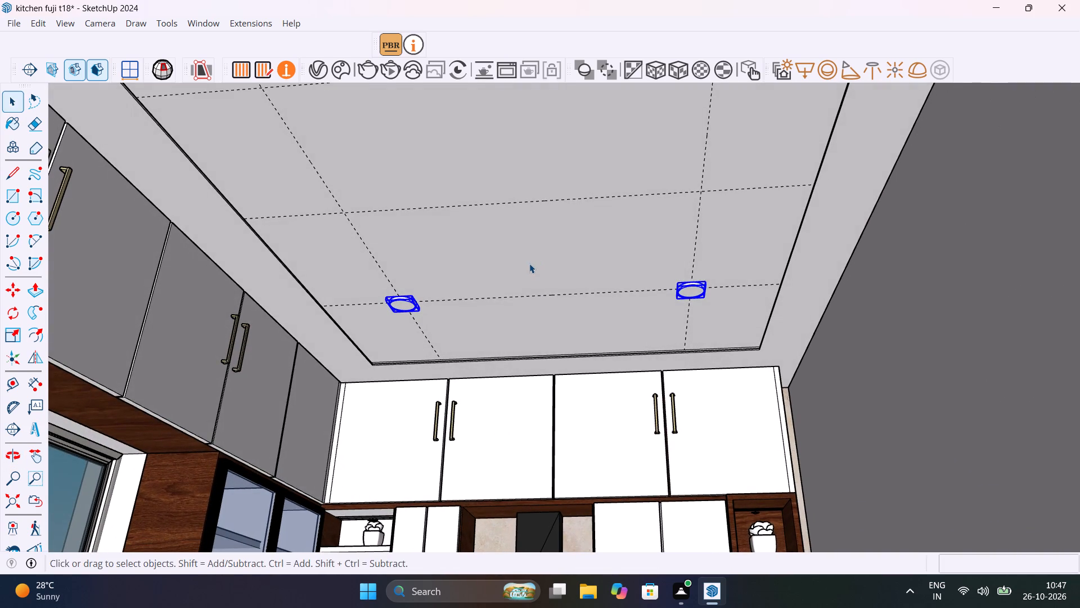
key("m")
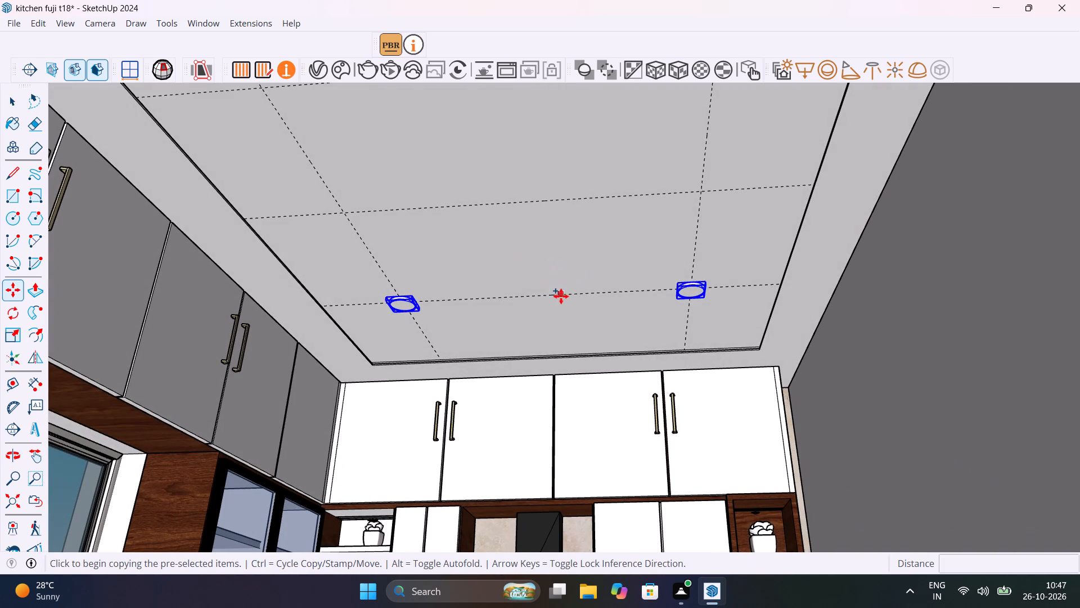
left_click(561, 296)
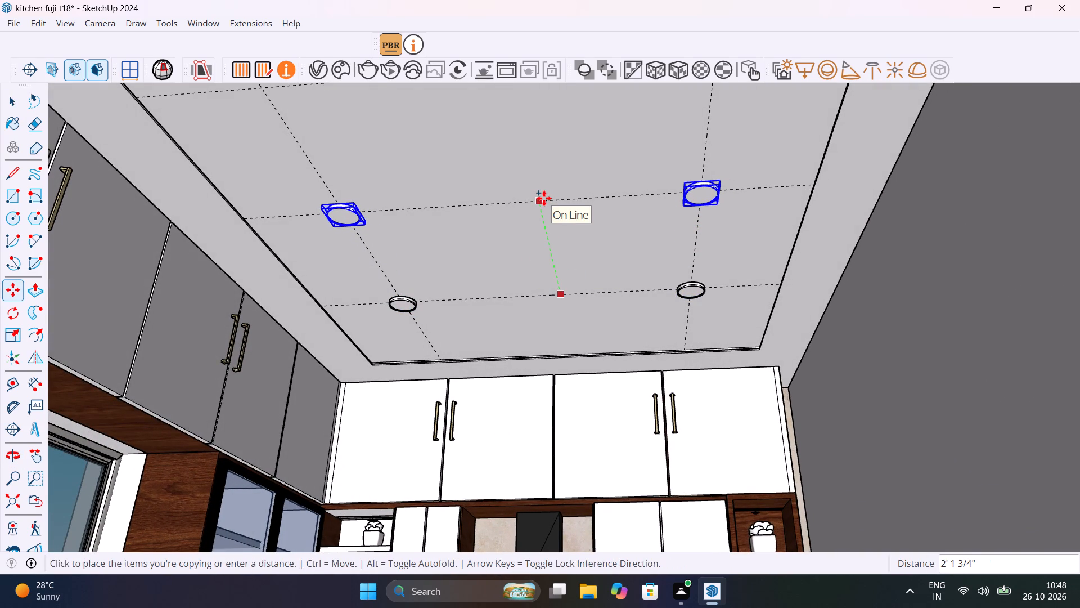
key("Up")
key("Down")
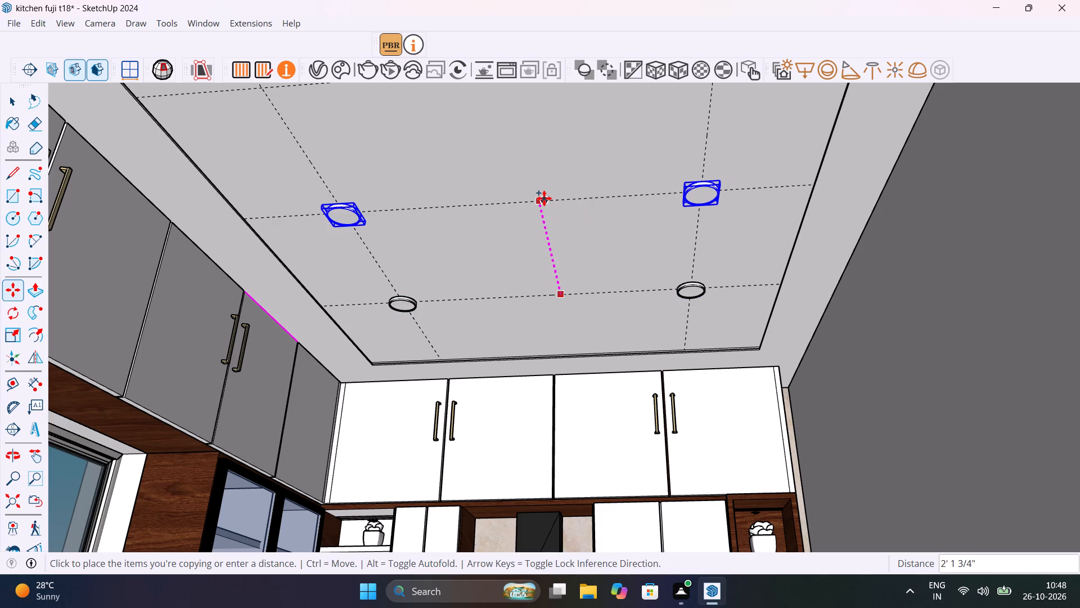
left_click(544, 198)
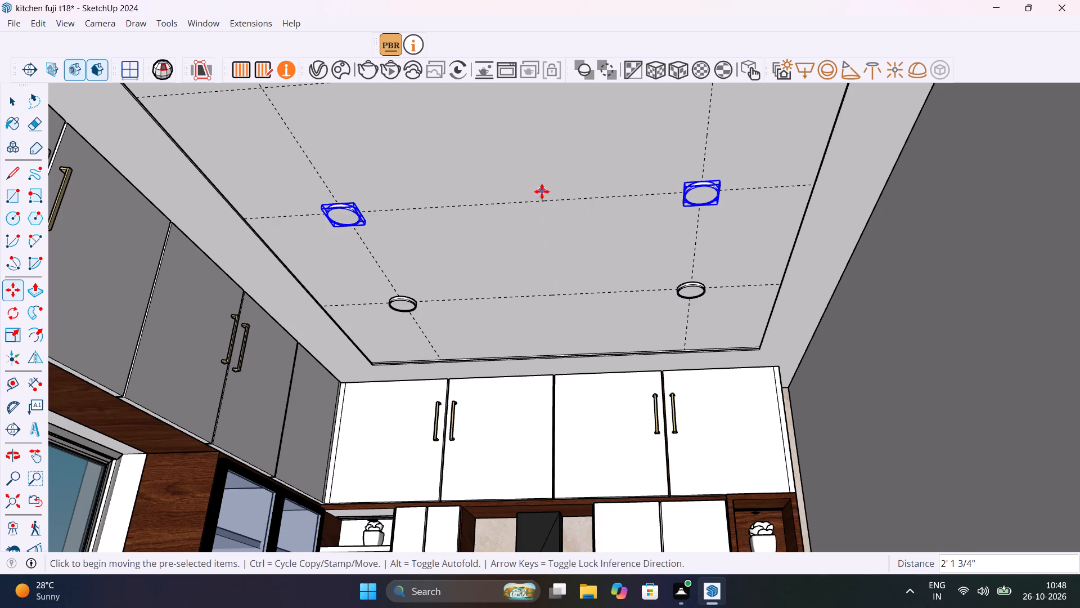
Copy the middle pair of lights to the guide crossings farthest from the back cabinets, and finish copying.
left_click(544, 201)
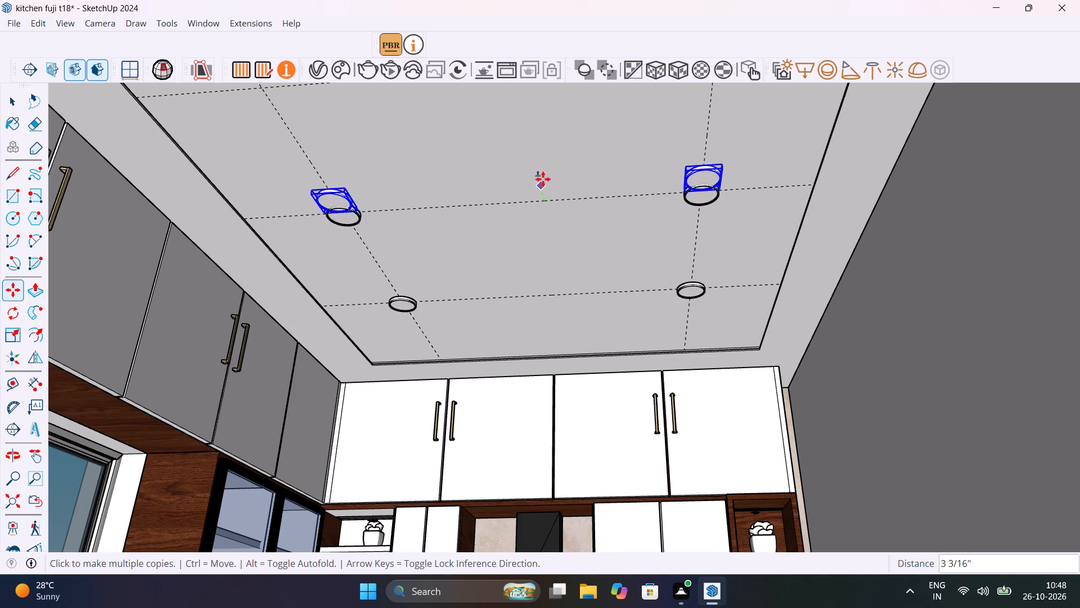
middle_click_drag(539, 167, 561, 275, "shift")
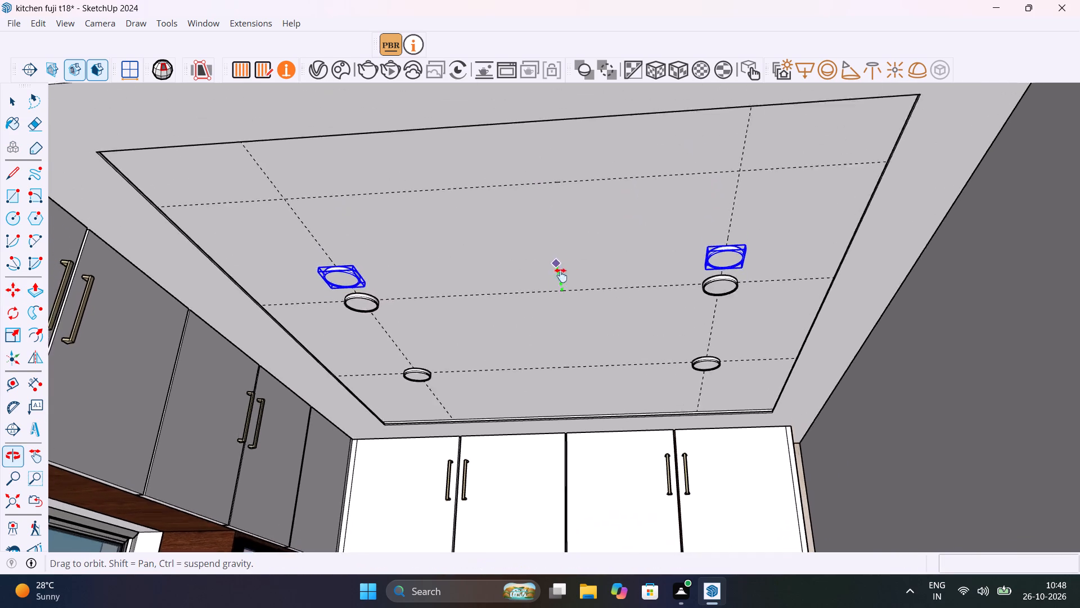
middle_click_drag(561, 275, 568, 237, "shift")
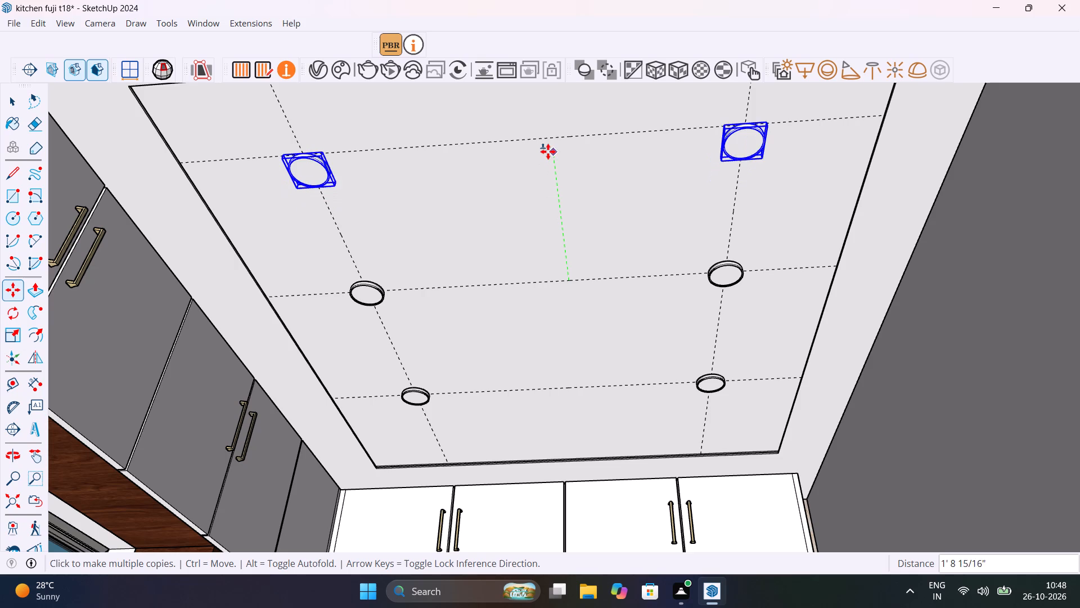
left_click(547, 136)
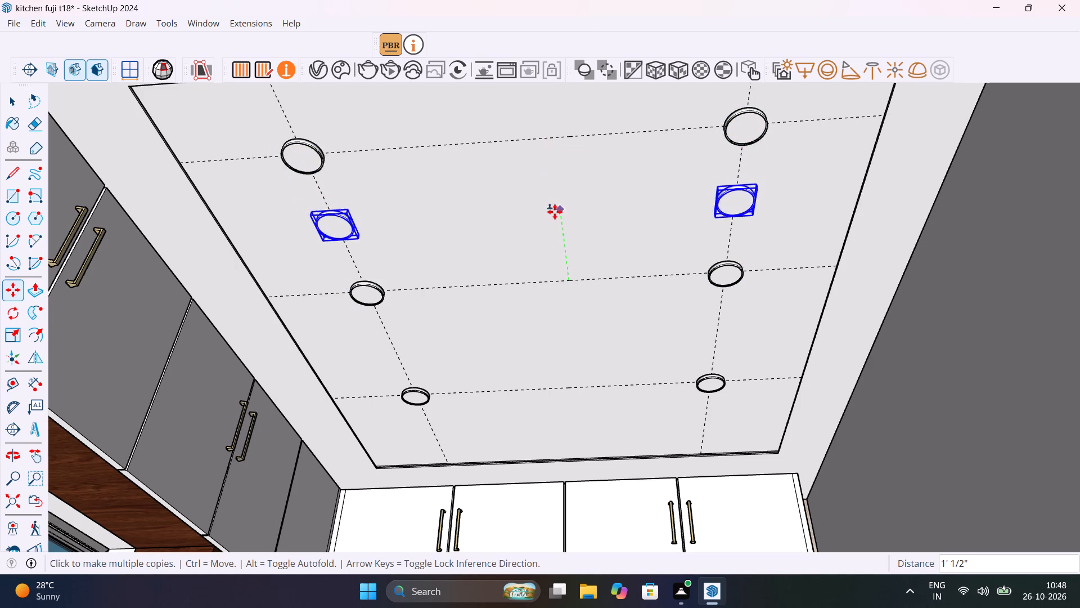
key("Escape")
key("space")
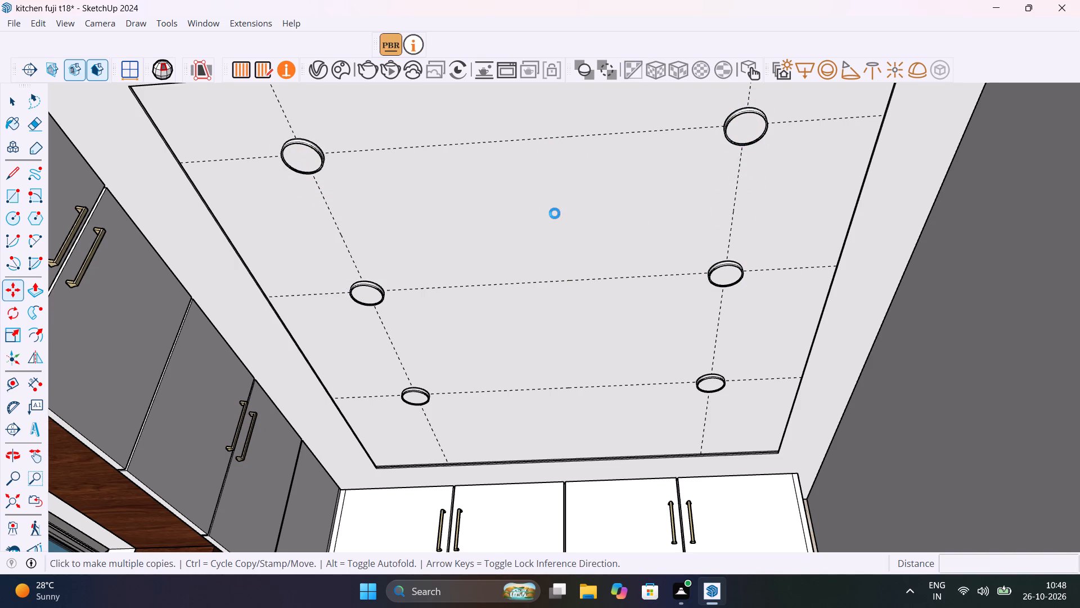
Examine the ceiling light layout and the whole kitchen from its open front.
scroll(555, 213, "down", 18)
scroll(555, 213, "down", 6)
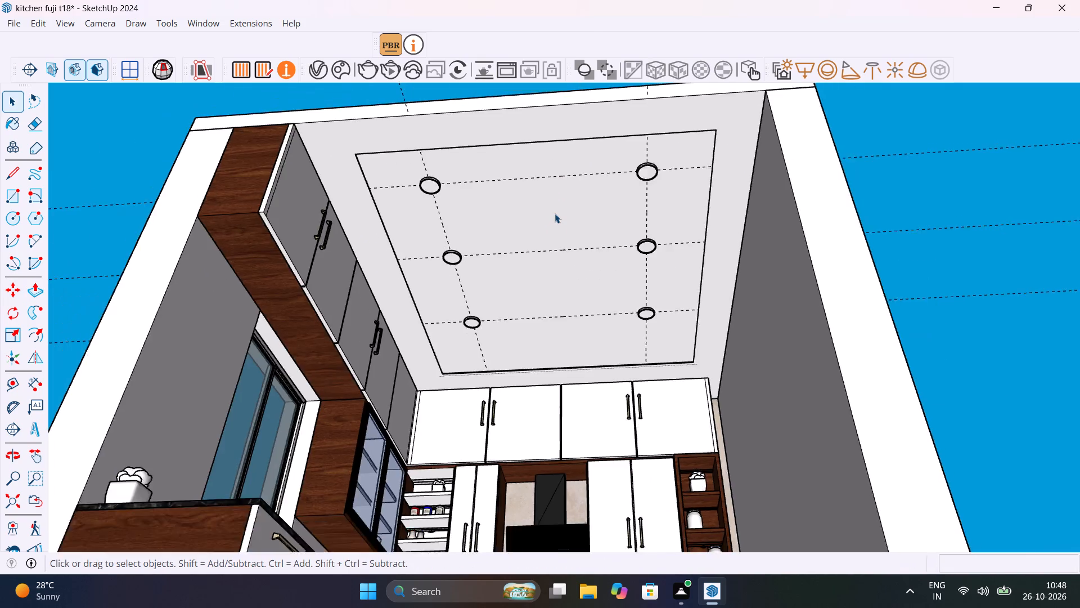
scroll(555, 213, "down", 4)
middle_click_drag(582, 234, 643, 386)
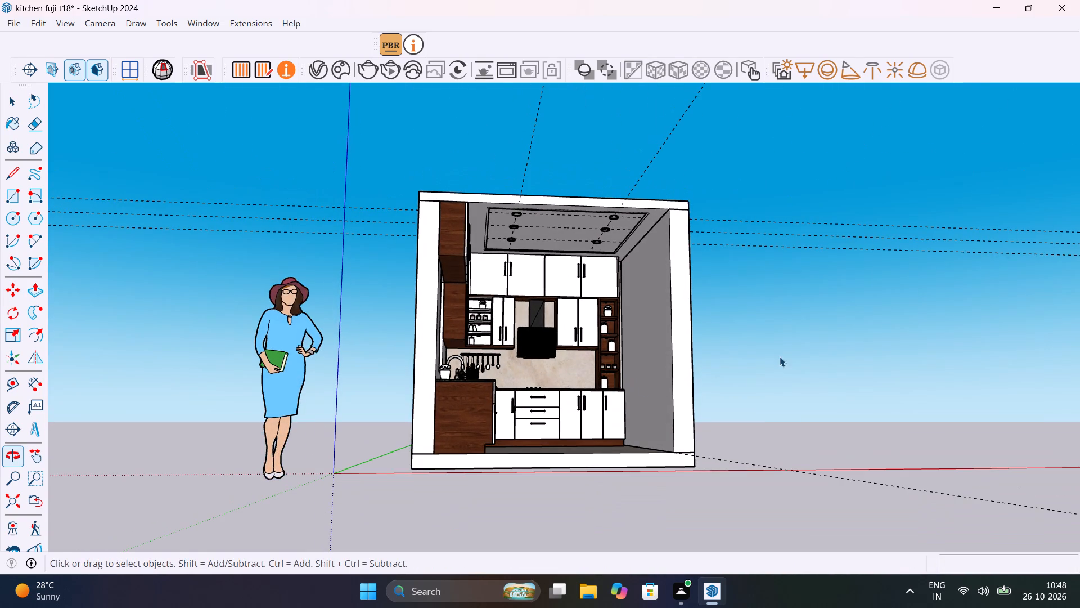
Delete all the dashed guide lines in the model.
left_click(785, 351)
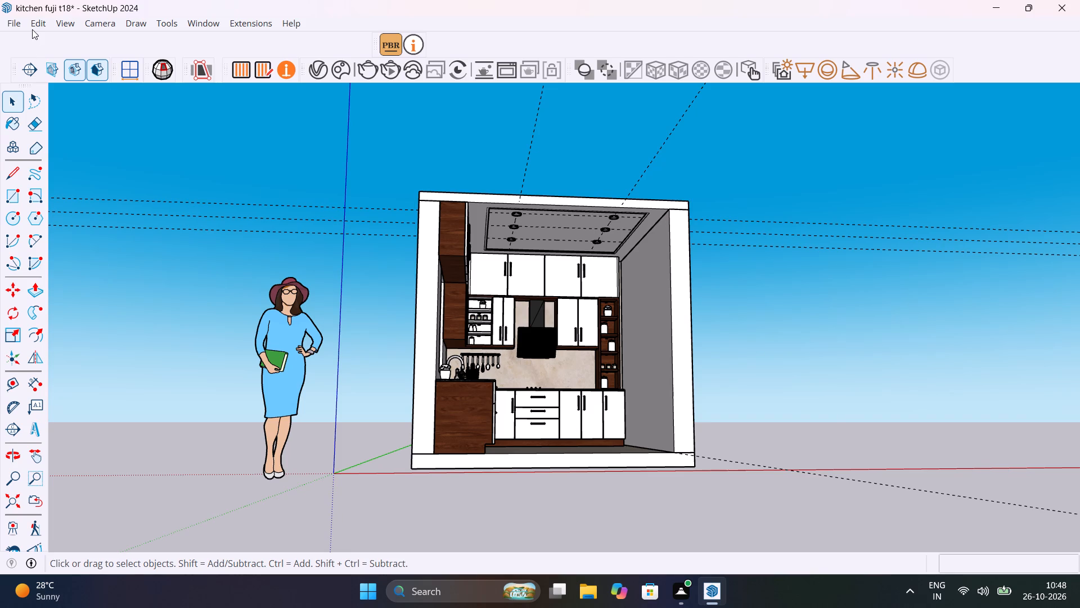
left_click(36, 24)
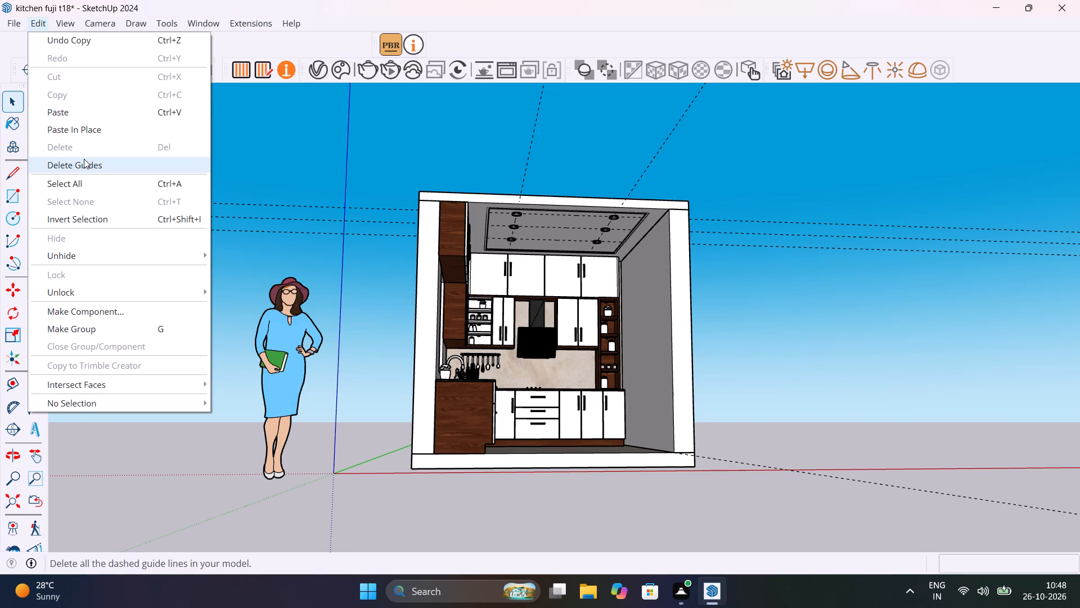
left_click(84, 159)
Examine the kitchen and its six ceiling lights from the open front at different heights and distances.
middle_click_drag(614, 290, 551, 368)
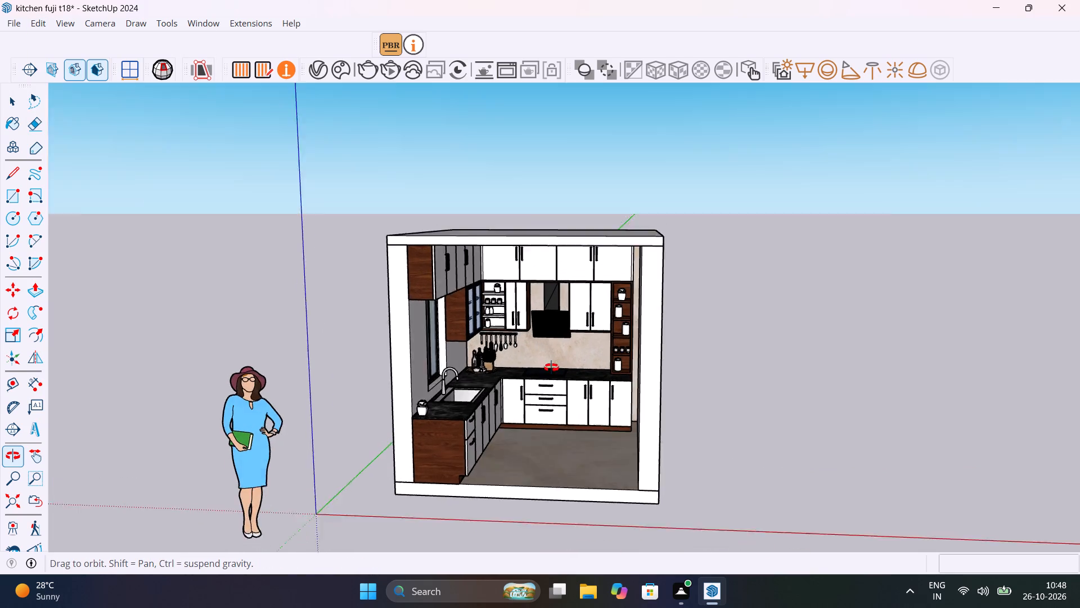
middle_click_drag(551, 368, 553, 351)
scroll(557, 350, "up", 3)
middle_click_drag(604, 363, 628, 390, "shift")
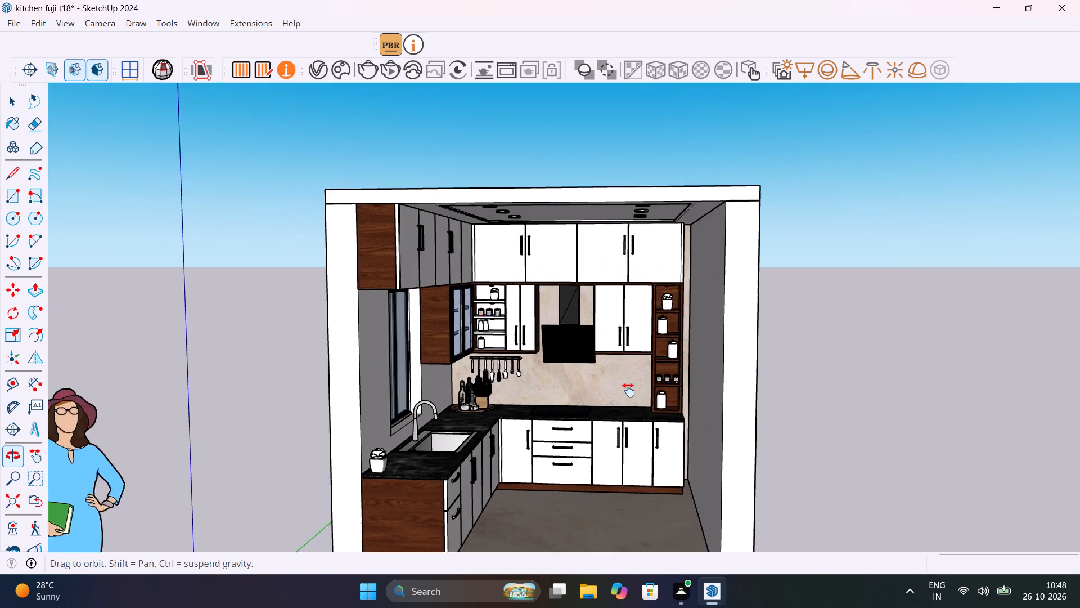
middle_click_drag(628, 390, 658, 314, "shift")
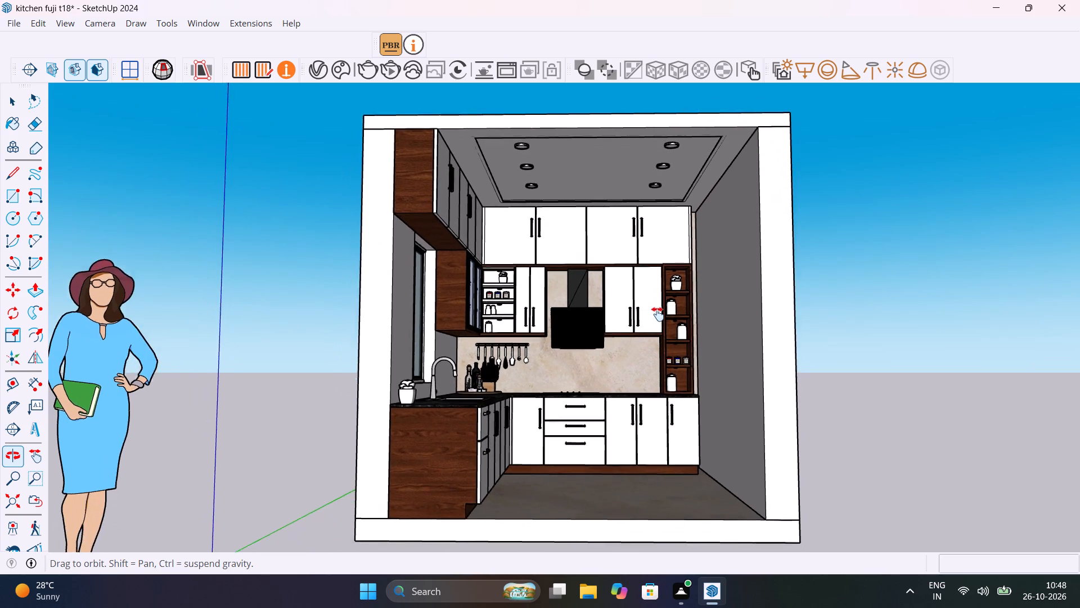
middle_click_drag(658, 314, 643, 350, "shift")
scroll(640, 354, "up", 2)
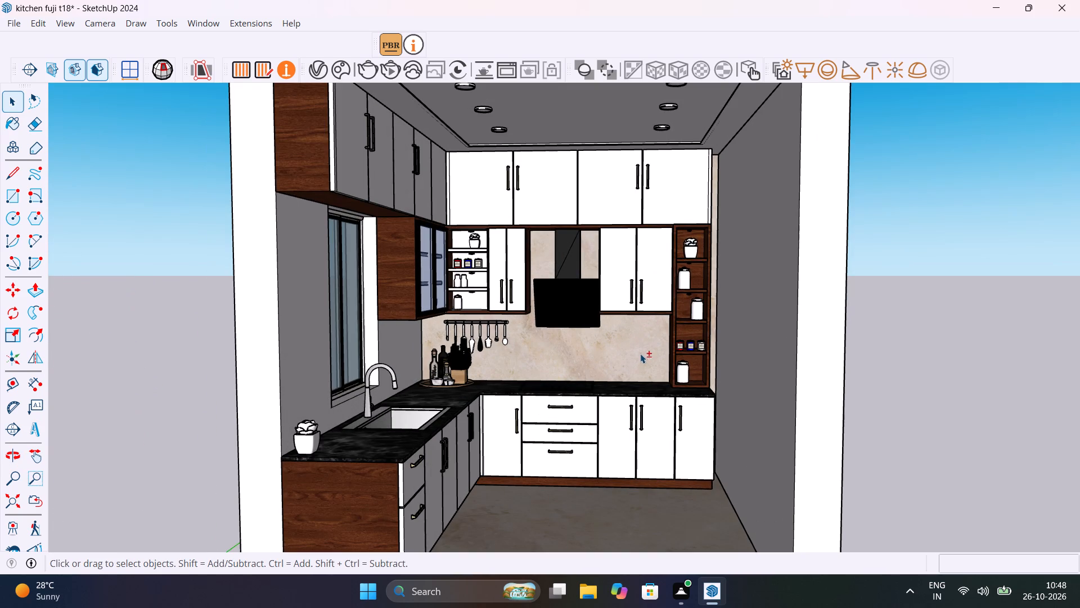
scroll(668, 331, "down", 2)
middle_click_drag(670, 341, 719, 287, "shift")
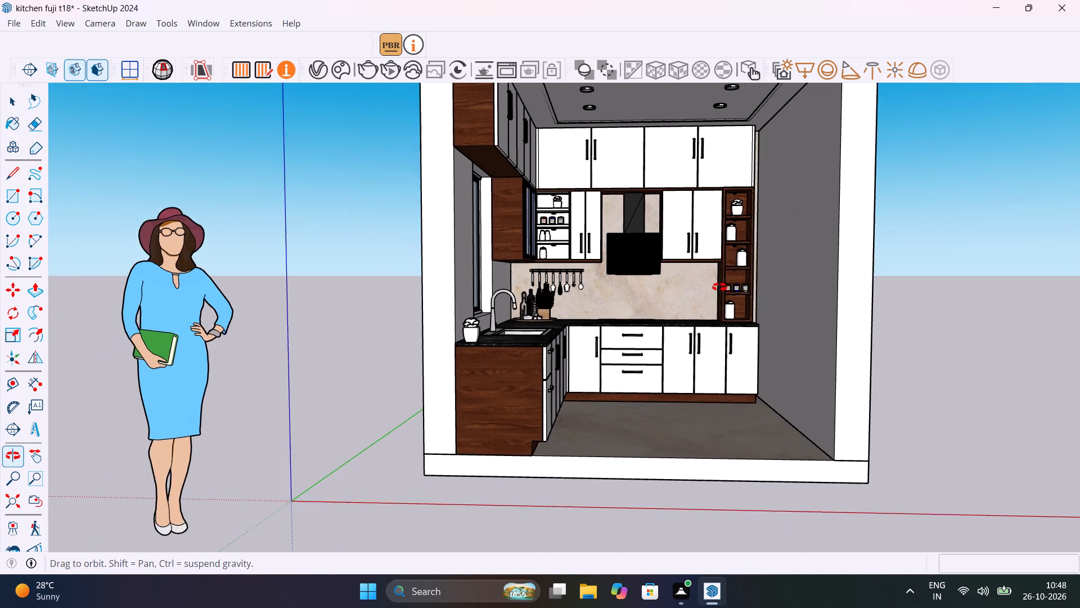
middle_click_drag(719, 287, 706, 326, "shift")
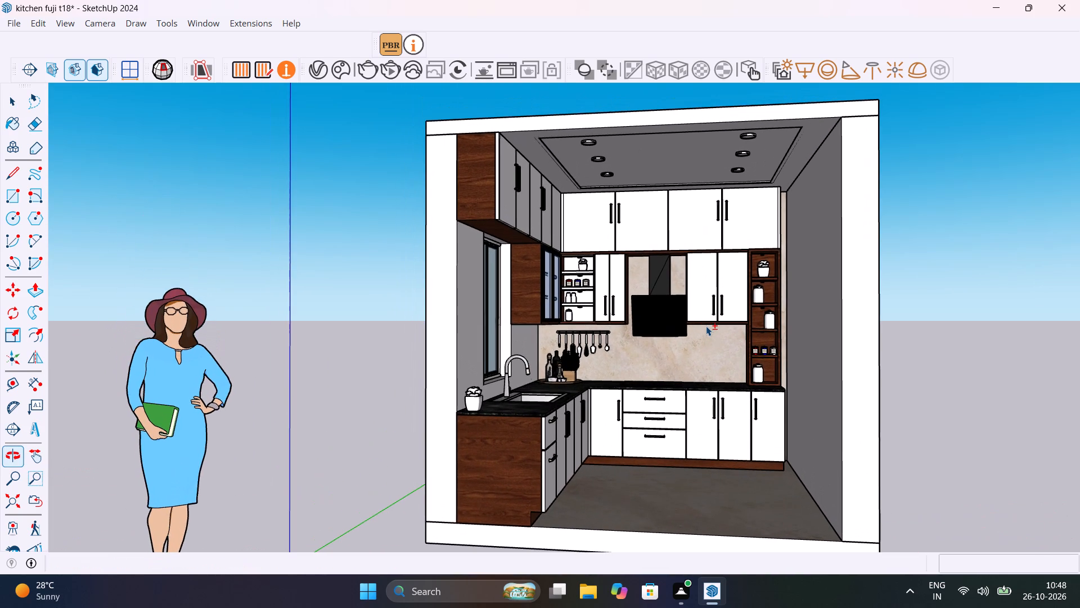
middle_click_drag(731, 324, 703, 365, "shift")
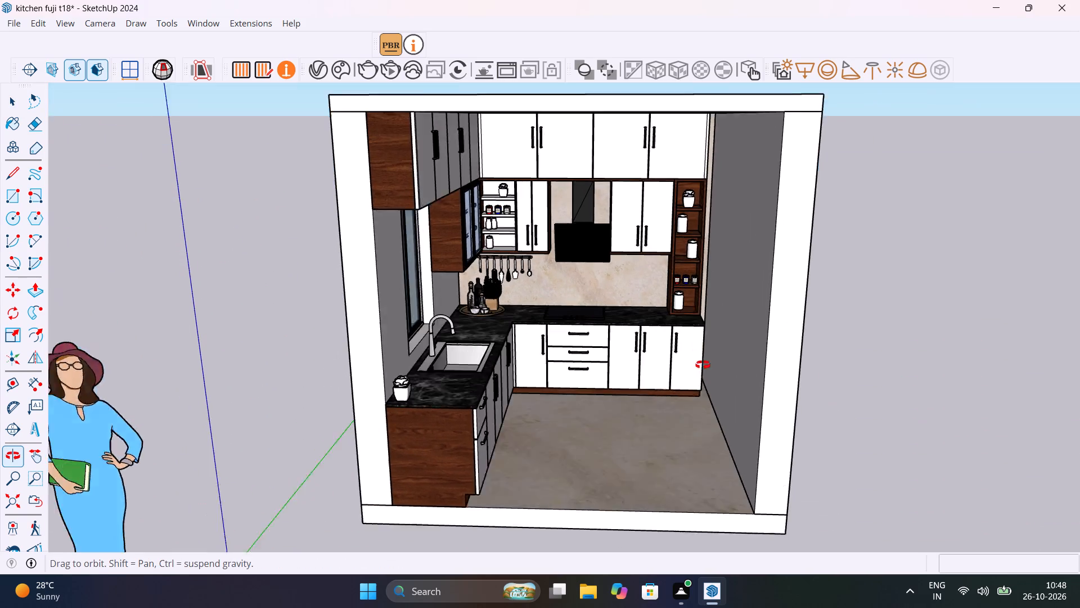
middle_click_drag(703, 365, 707, 387, "shift")
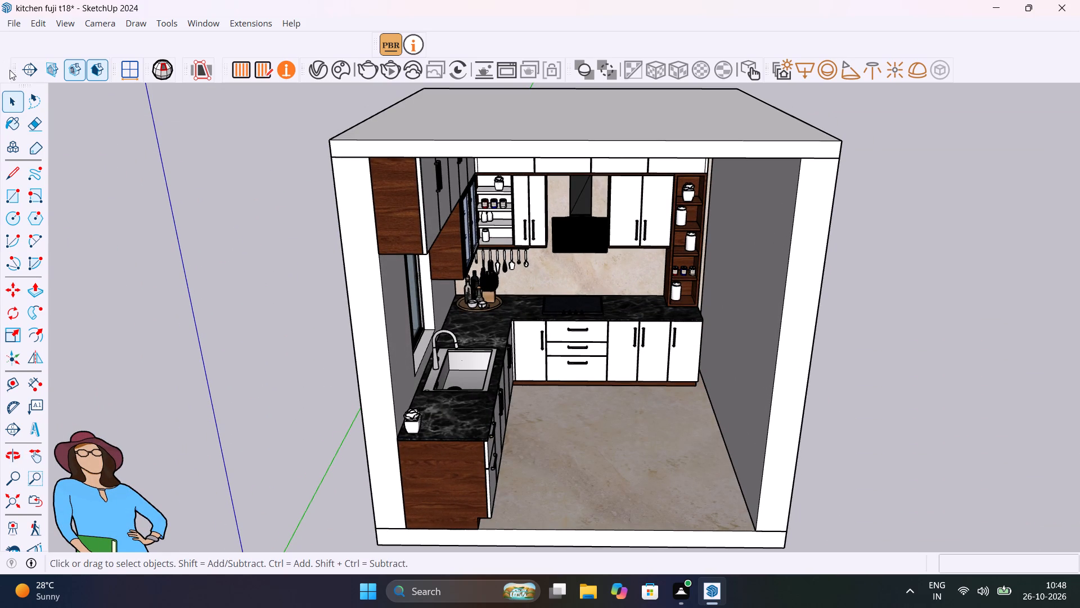
Rearrange the horizontal toolbars, including the V-Ray ones, side by side into a single row above the model.
left_click_drag(12, 68, 12, 41)
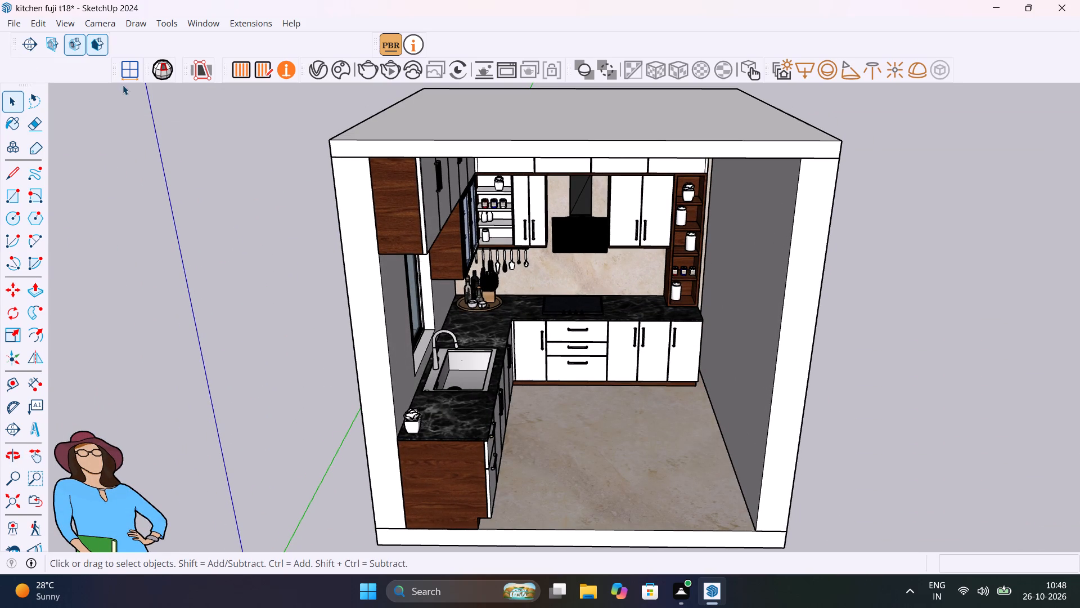
left_click_drag(115, 68, 124, 44)
left_click_drag(145, 68, 163, 44)
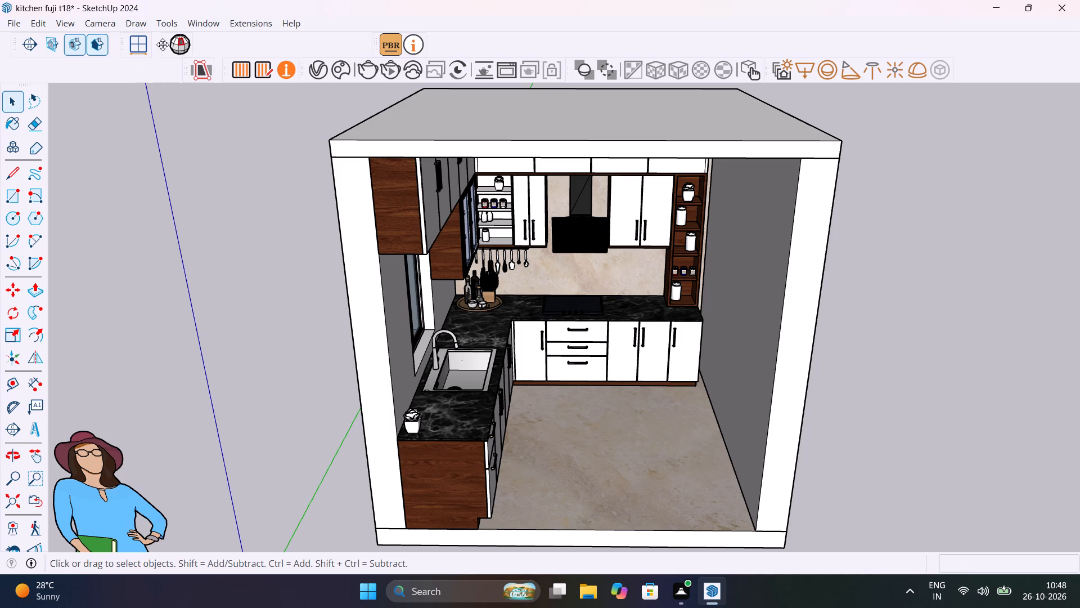
left_click_drag(163, 44, 163, 40)
left_click_drag(184, 68, 201, 44)
left_click_drag(228, 69, 245, 43)
left_click_drag(302, 68, 426, 59)
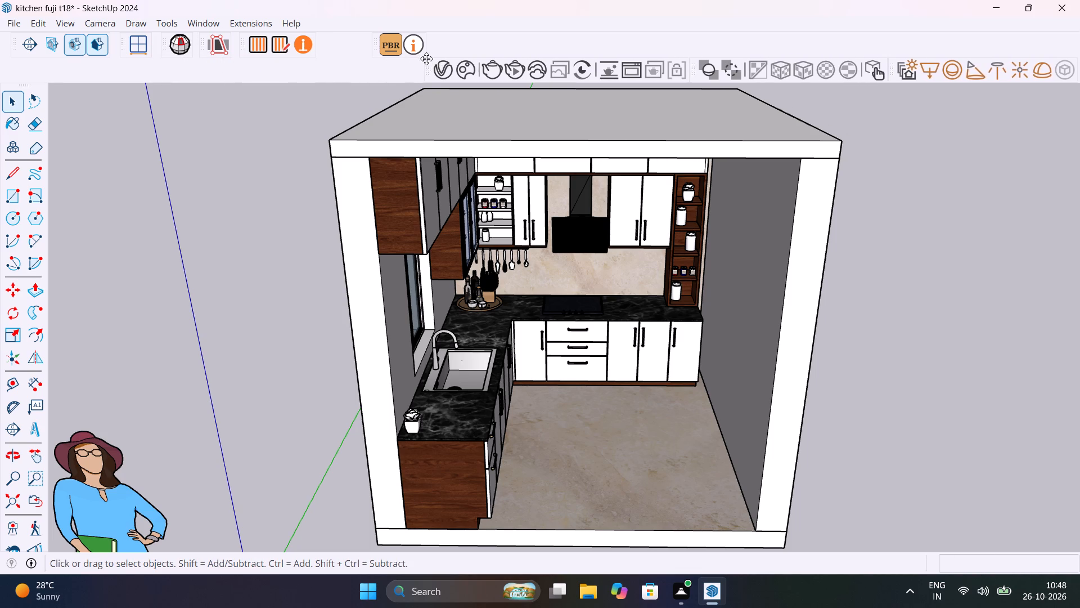
left_click_drag(426, 59, 436, 42)
left_click_drag(375, 43, 375, 43)
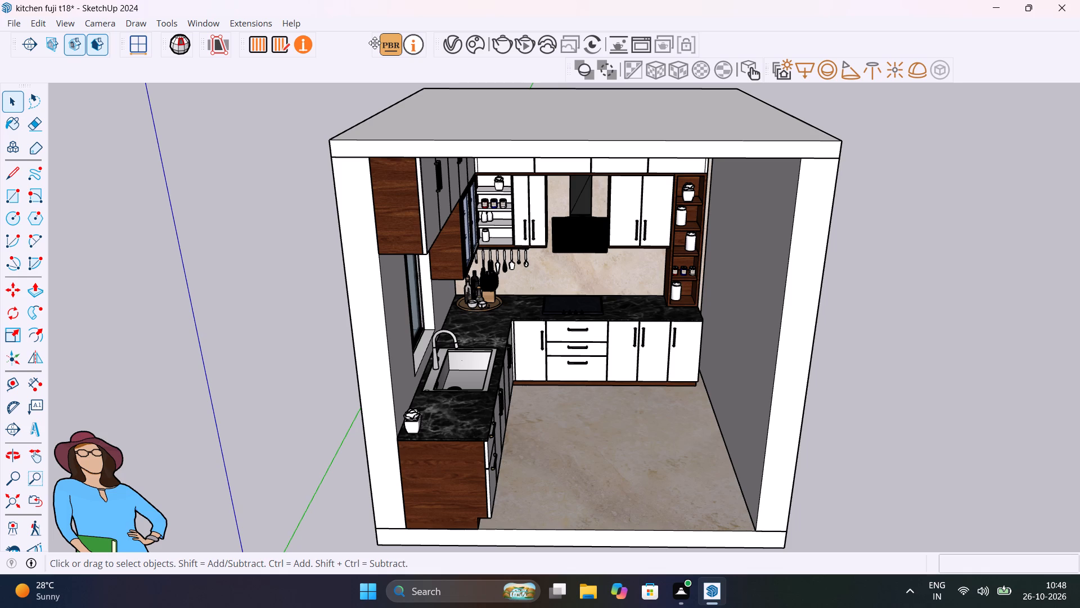
left_click_drag(375, 43, 319, 42)
left_click_drag(435, 42, 435, 42)
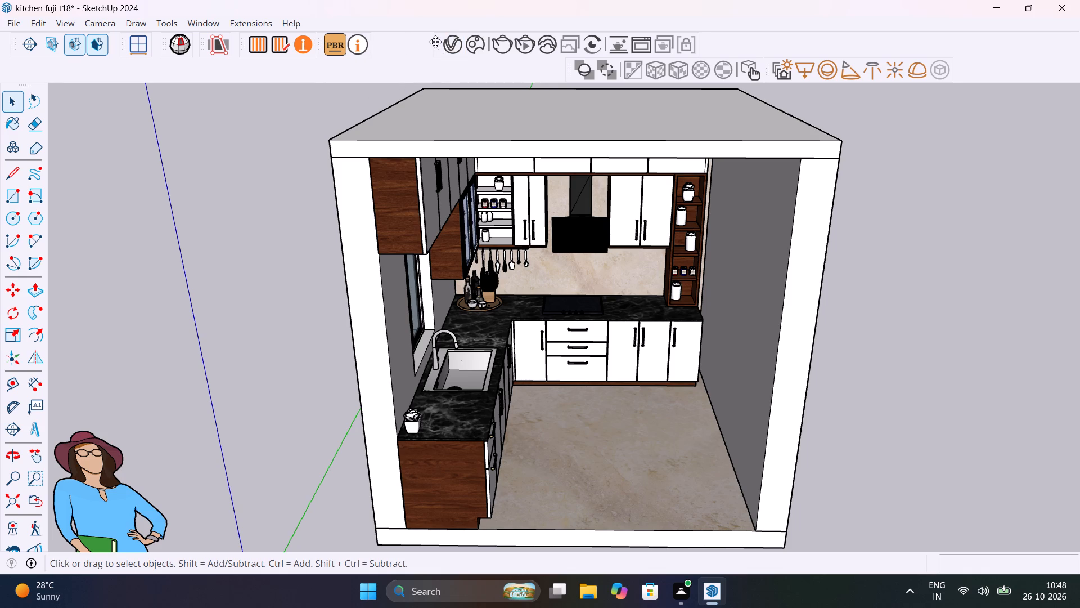
left_click_drag(435, 42, 375, 38)
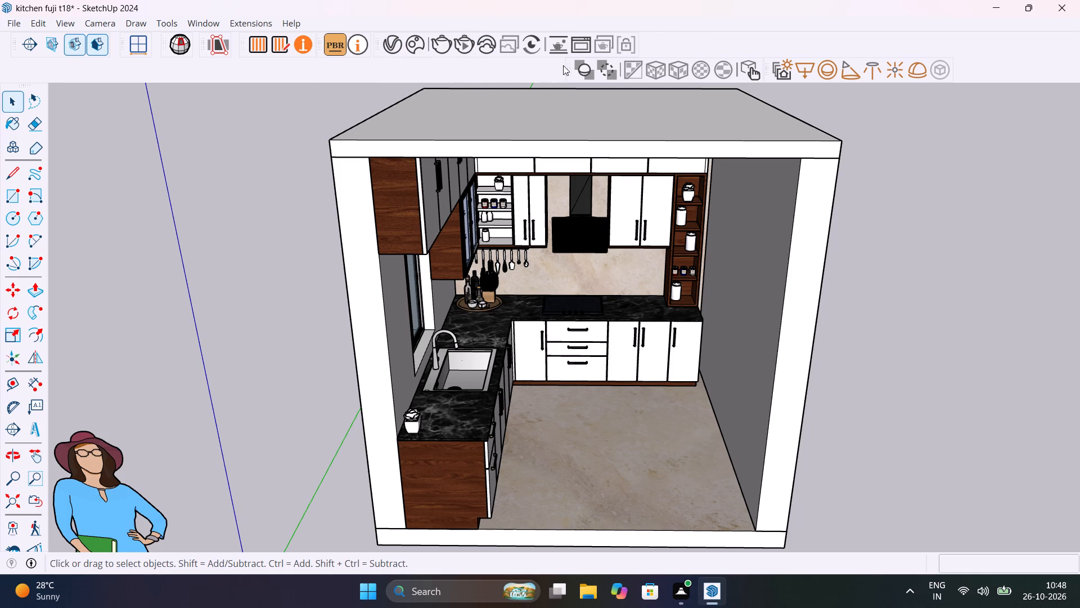
left_click_drag(568, 64, 638, 39)
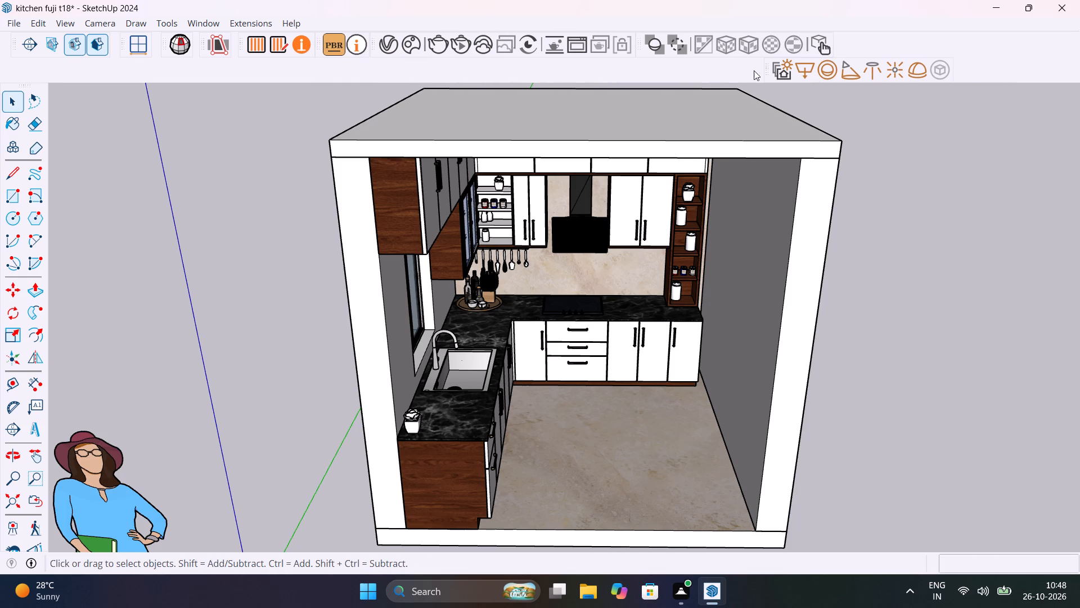
left_click_drag(768, 68, 843, 42)
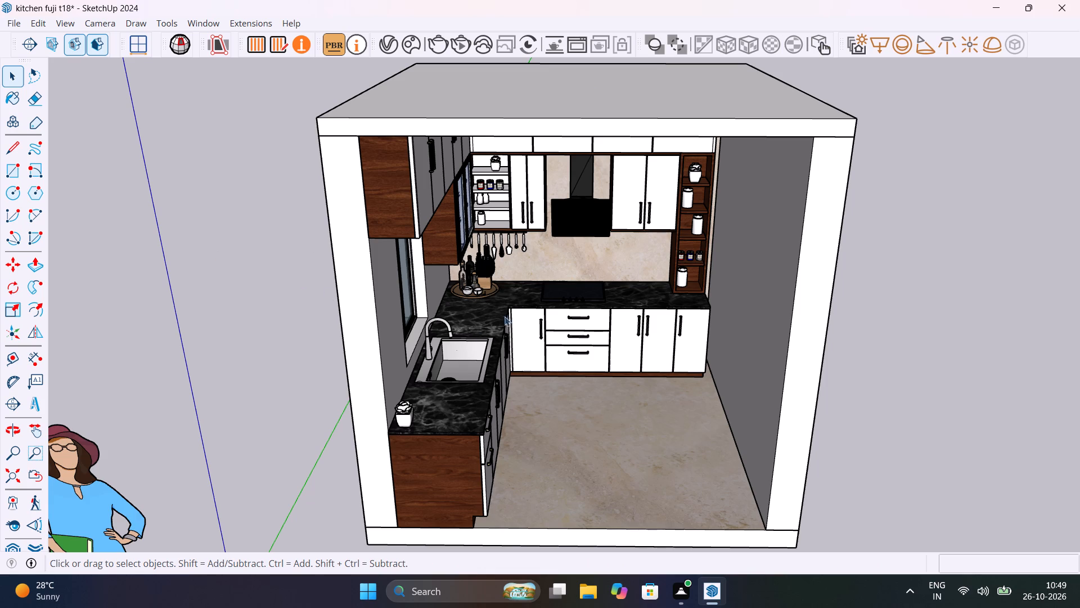
Examine the kitchen interior from the open front, including the back wall, hood, countertop, sink and cabinets, for a suitable viewpoint.
scroll(494, 214, "up", 9)
middle_click_drag(562, 247, 586, 144)
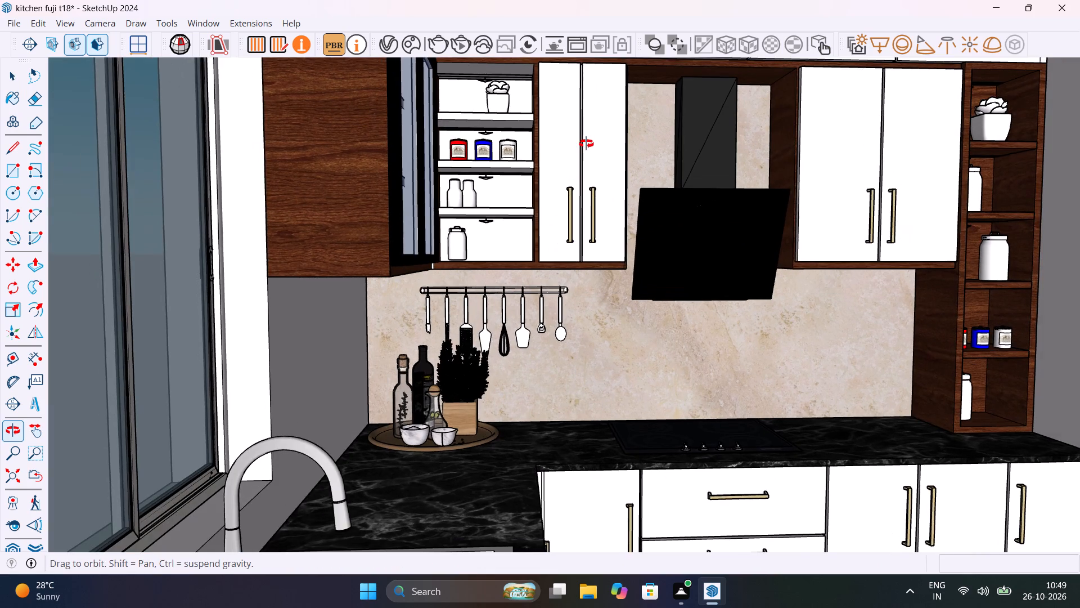
middle_click_drag(586, 144, 583, 205)
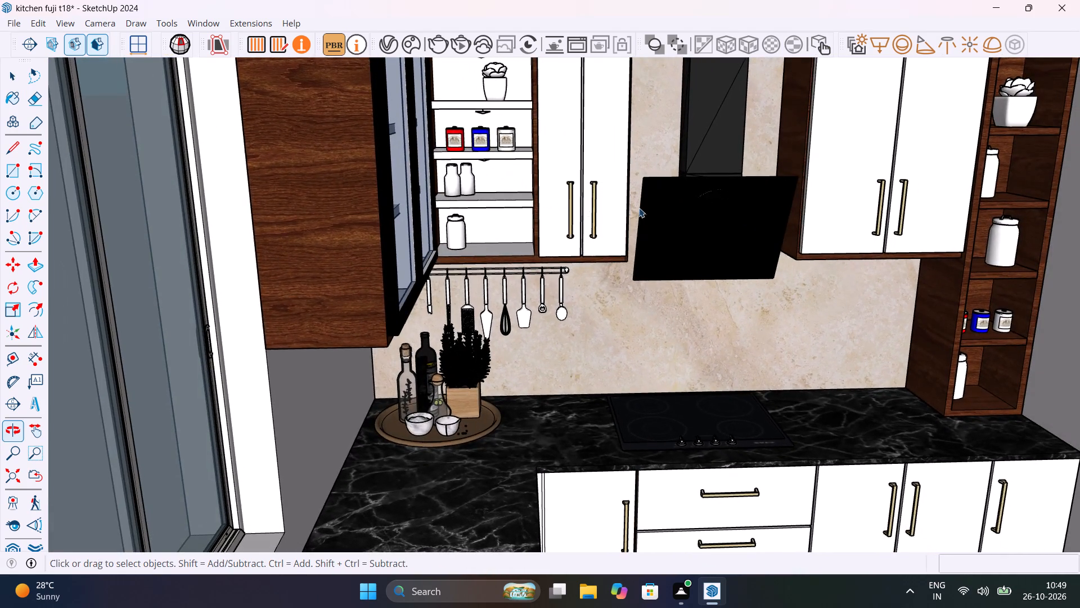
scroll(777, 219, "down", 7)
middle_click_drag(797, 237, 610, 213)
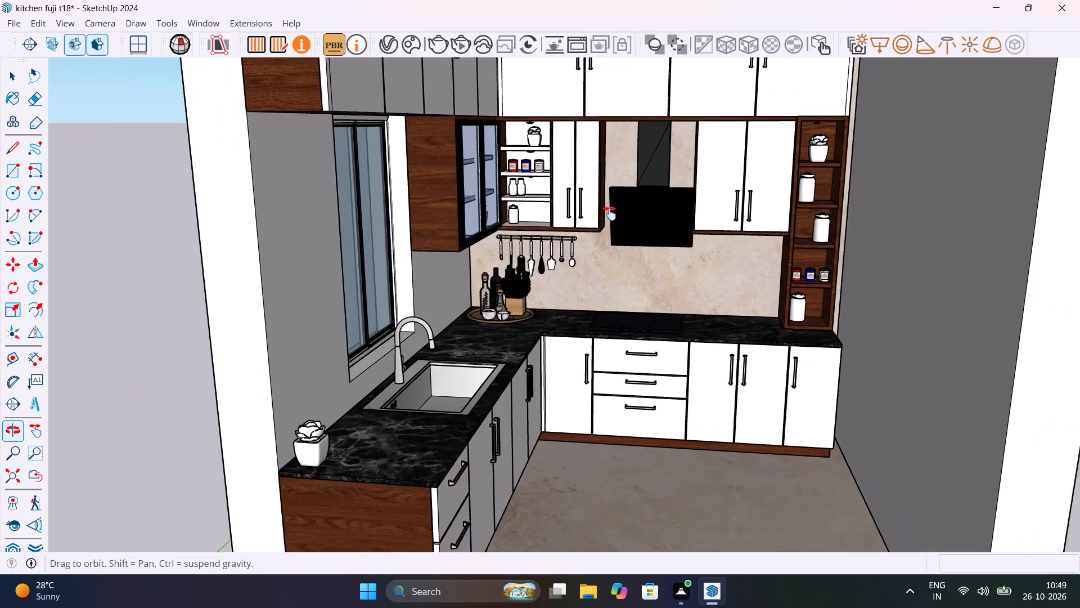
middle_click_drag(610, 213, 618, 217)
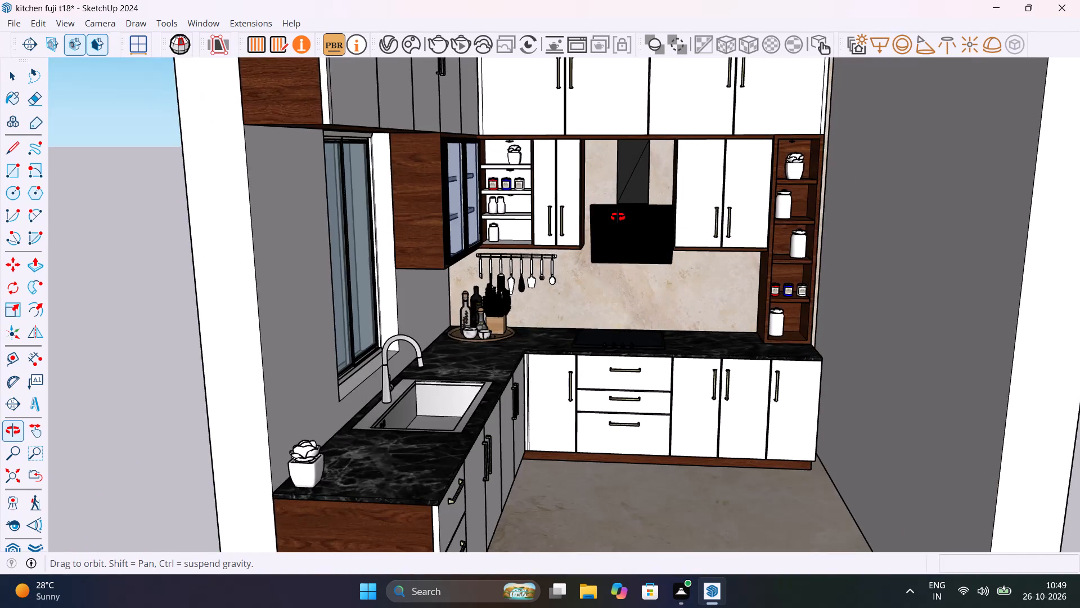
middle_click_drag(618, 217, 626, 209)
scroll(667, 266, "down", 1)
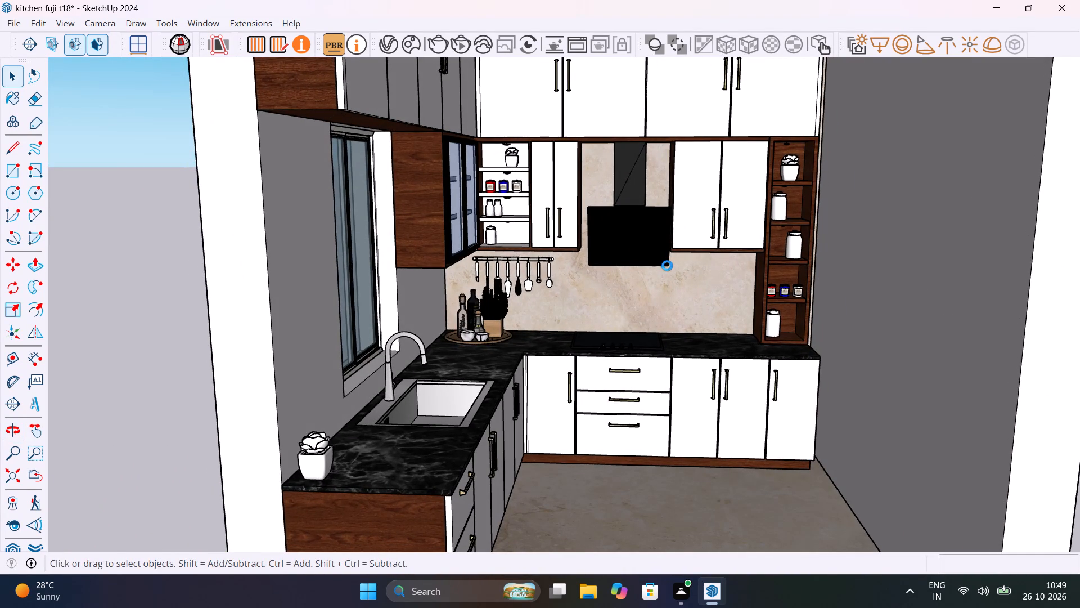
scroll(667, 266, "down", 2)
middle_click_drag(699, 309, 697, 343, "shift")
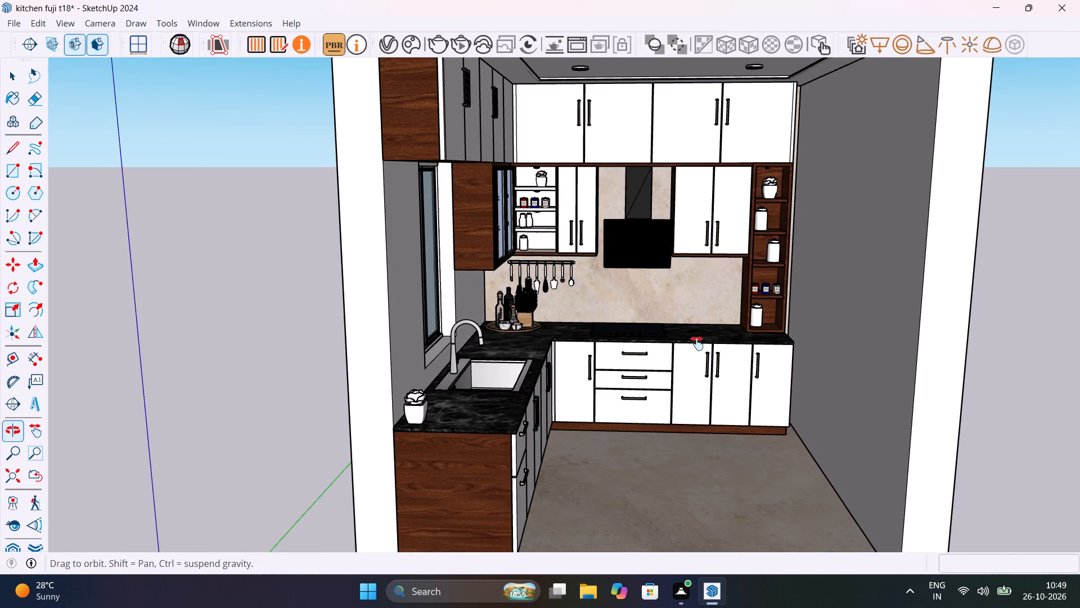
middle_click_drag(697, 343, 675, 249, "shift")
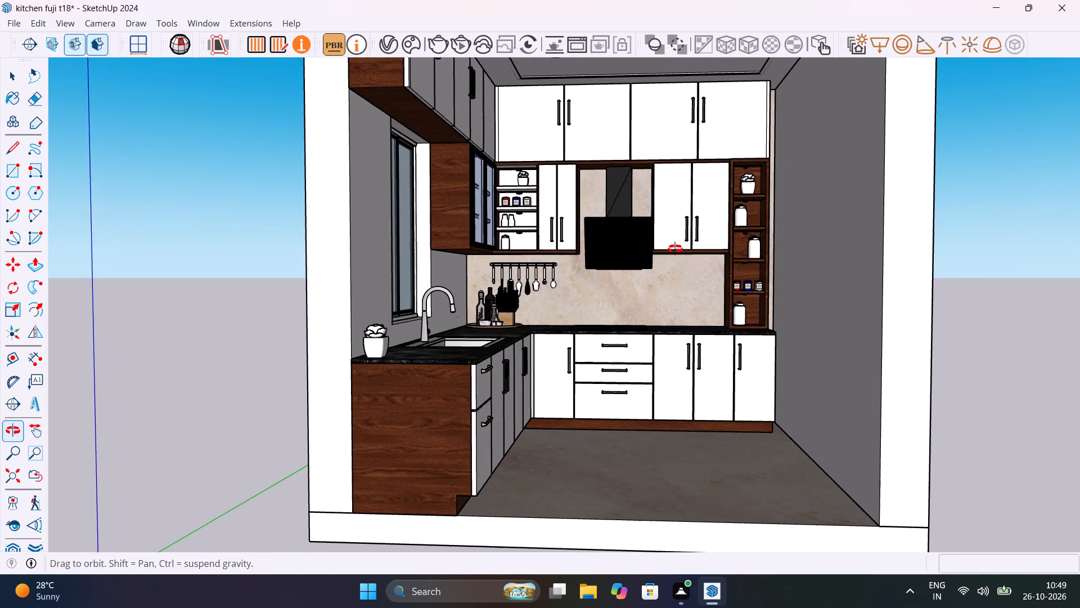
middle_click_drag(675, 249, 656, 240, "shift")
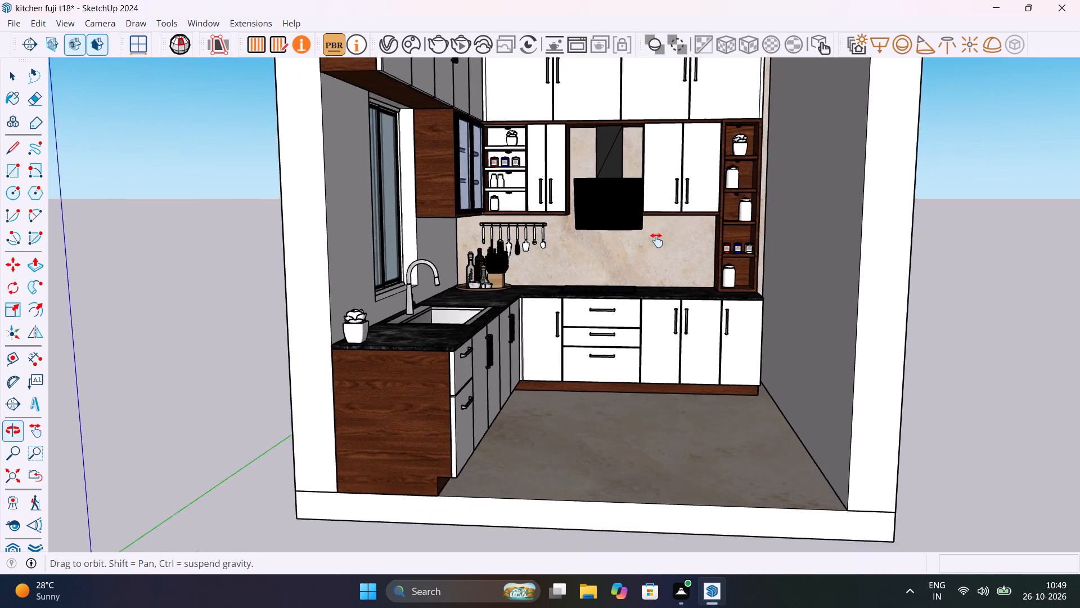
middle_click_drag(656, 240, 650, 277, "shift")
scroll(654, 277, "down", 3)
middle_click(661, 278, "shift")
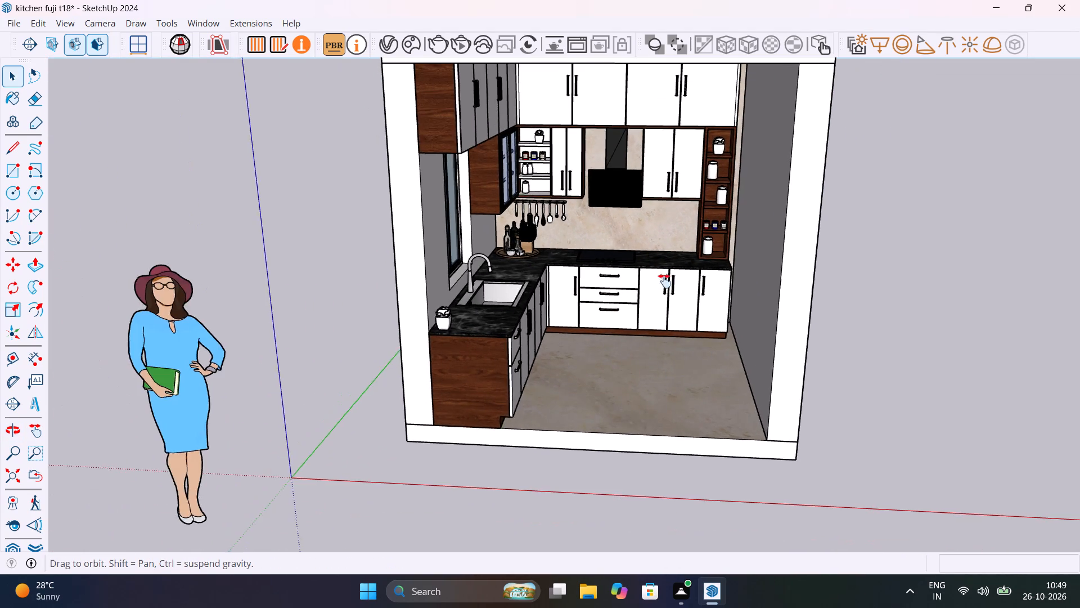
scroll(674, 273, "up", 1)
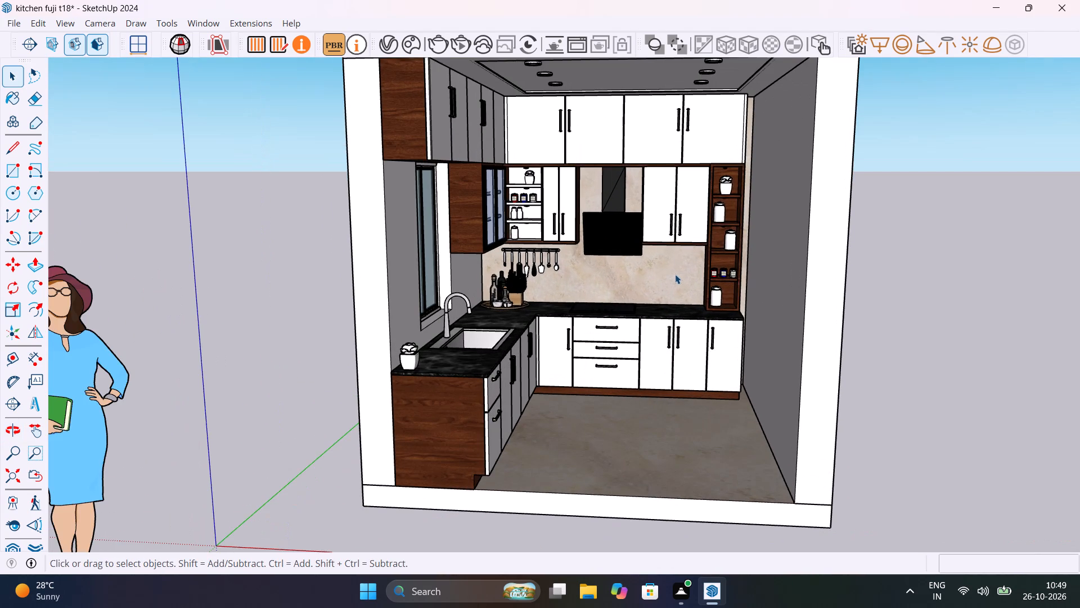
scroll(675, 274, "up", 1)
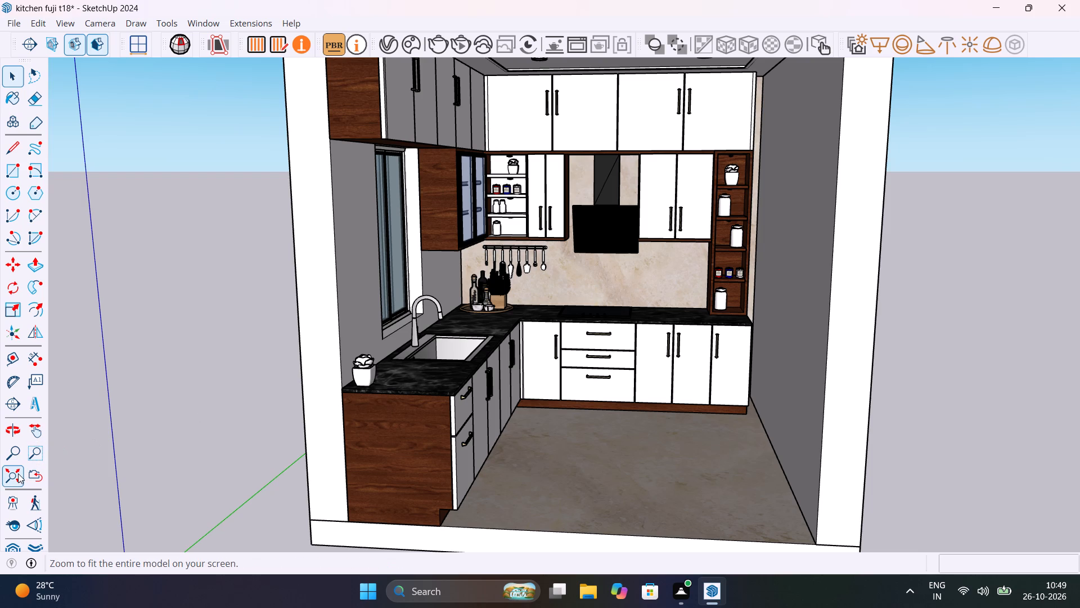
Try a camera field of view of 70 degrees on the full model, and set it to 20 degrees instead.
left_click(18, 473)
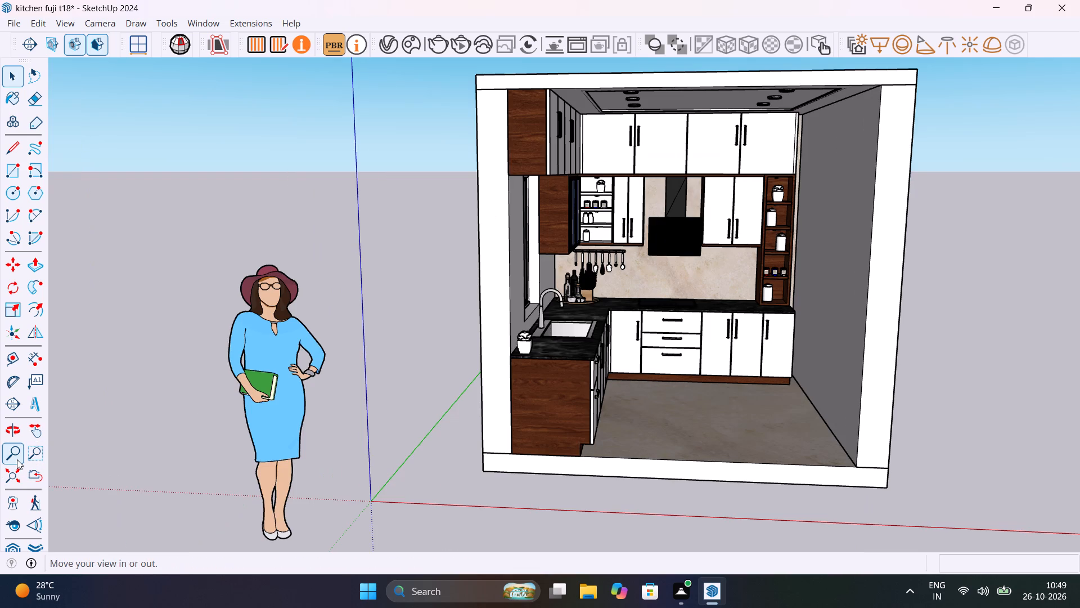
left_click(17, 459)
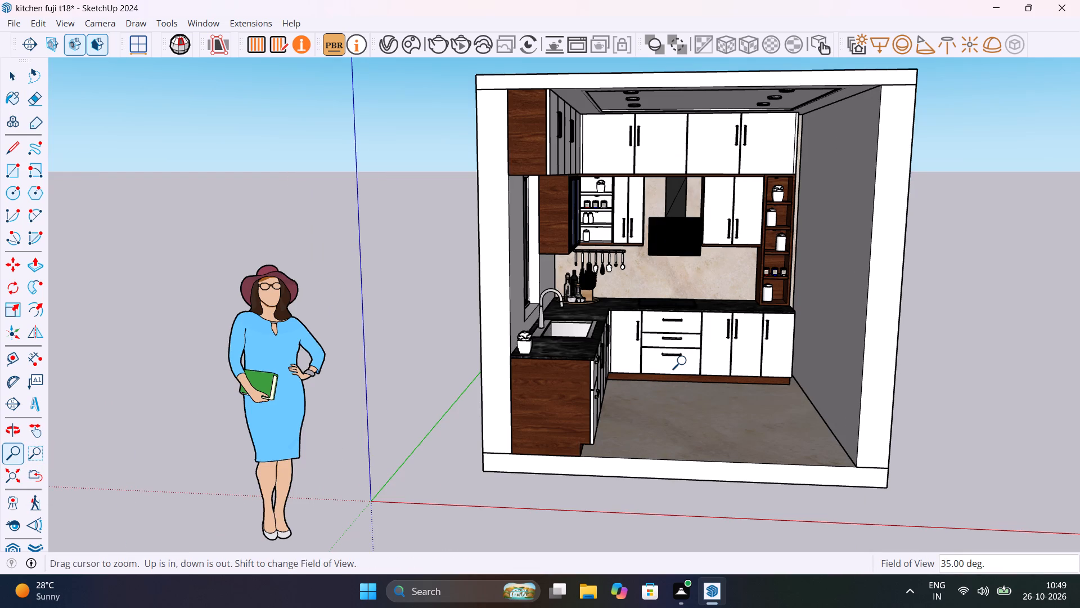
type("70")
key("Return")
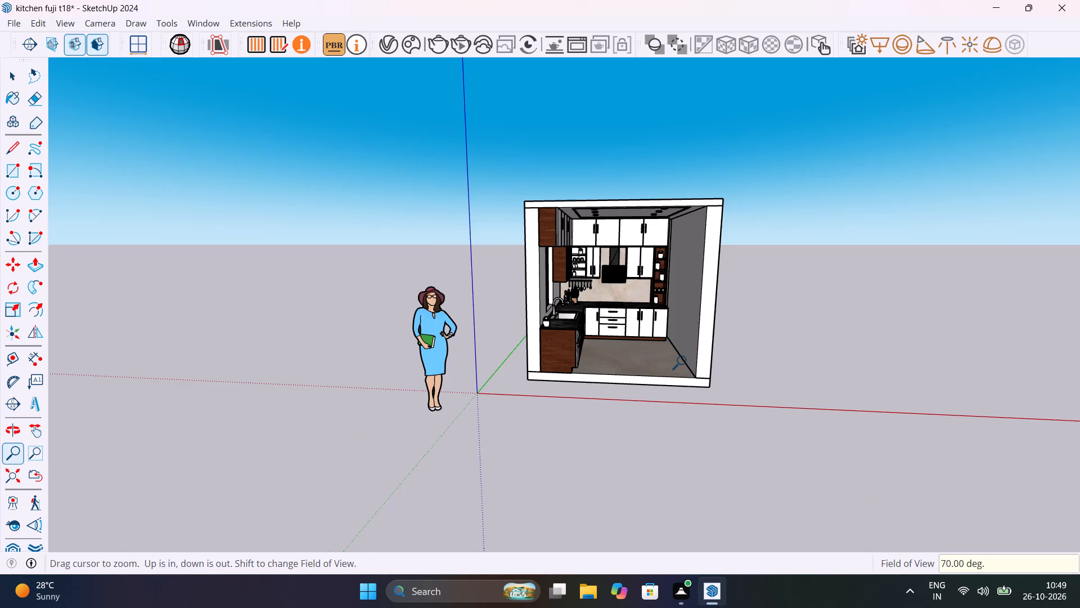
type("20")
key("Return")
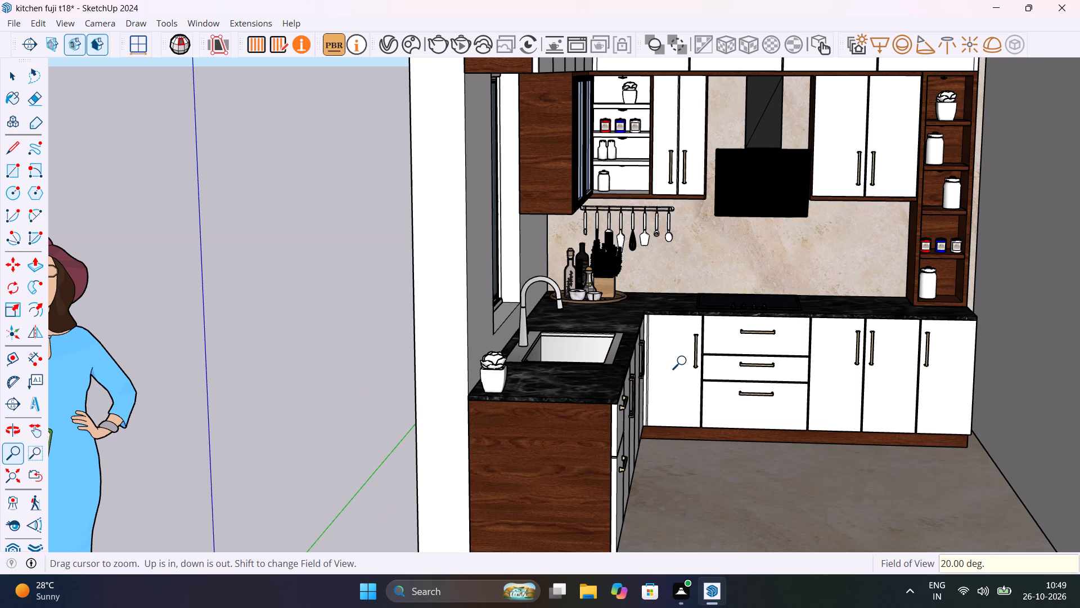
middle_click_drag(735, 374, 700, 366)
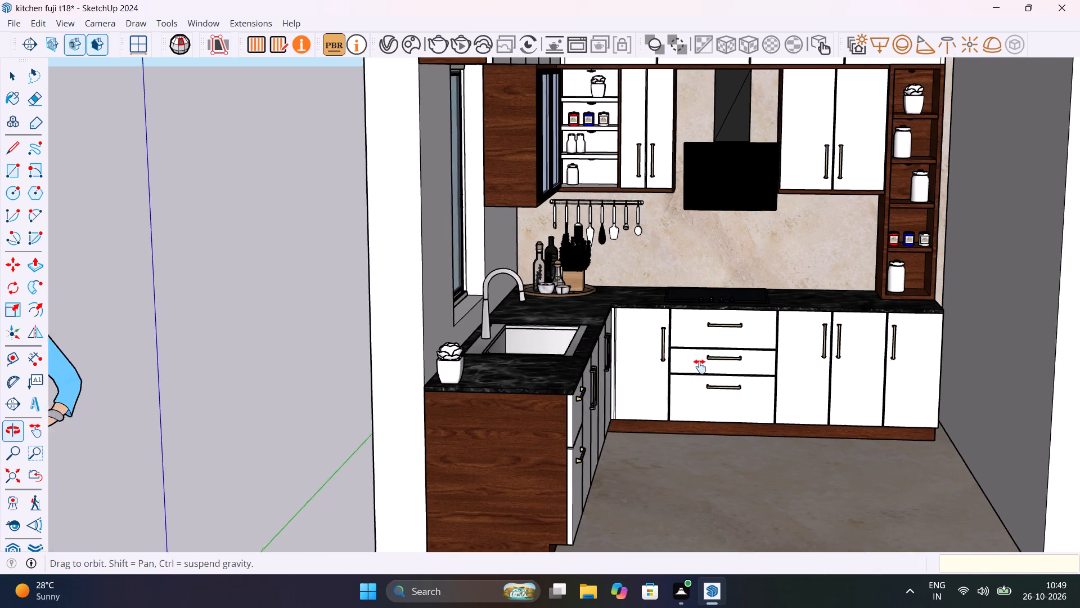
Set the camera field of view to 30 degrees and frame the kitchen interior with its ceiling lights from the open front.
middle_click_drag(700, 366, 630, 364)
key("3")
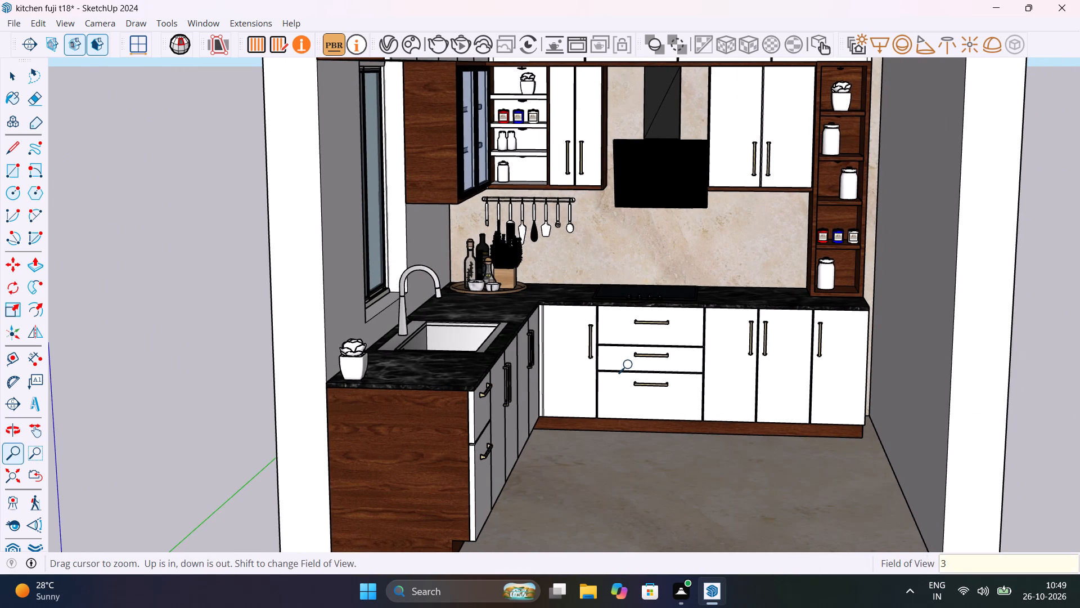
key("0")
key("Return")
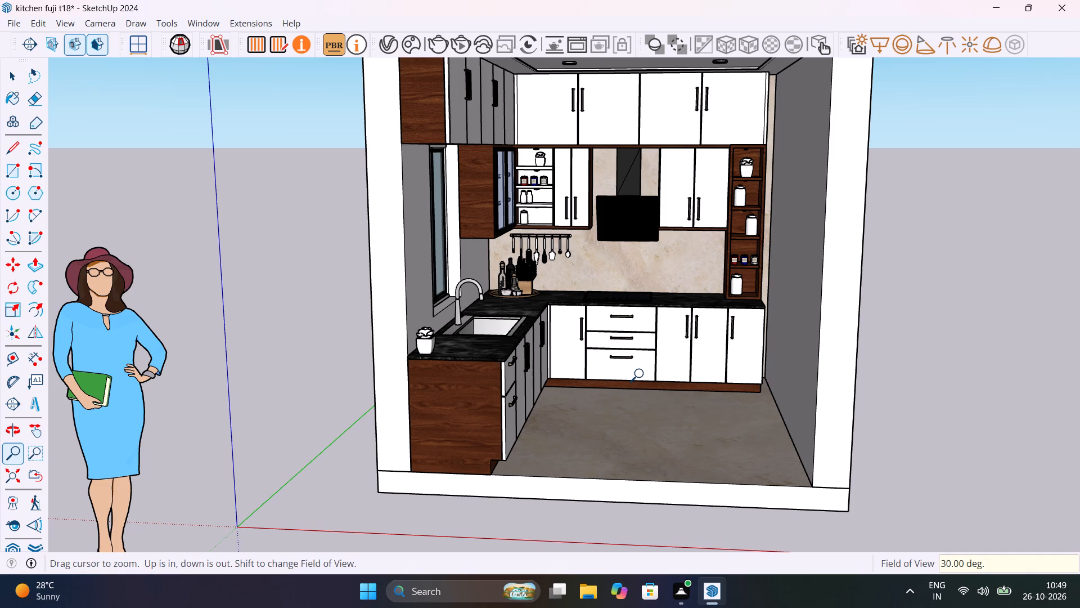
middle_click_drag(642, 373, 638, 406)
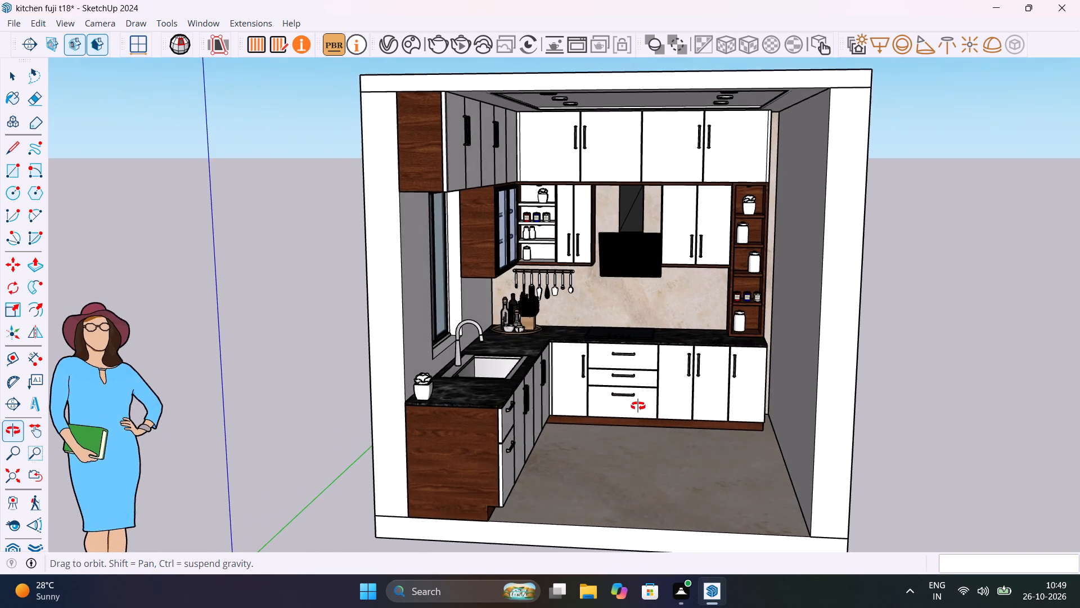
middle_click_drag(638, 406, 625, 411)
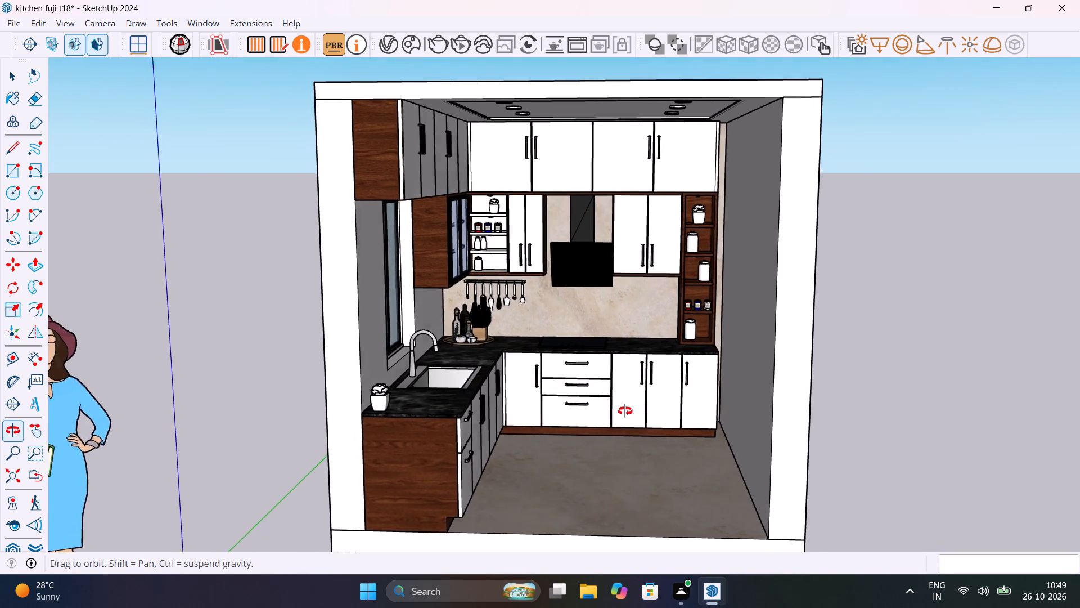
middle_click_drag(625, 411, 628, 399)
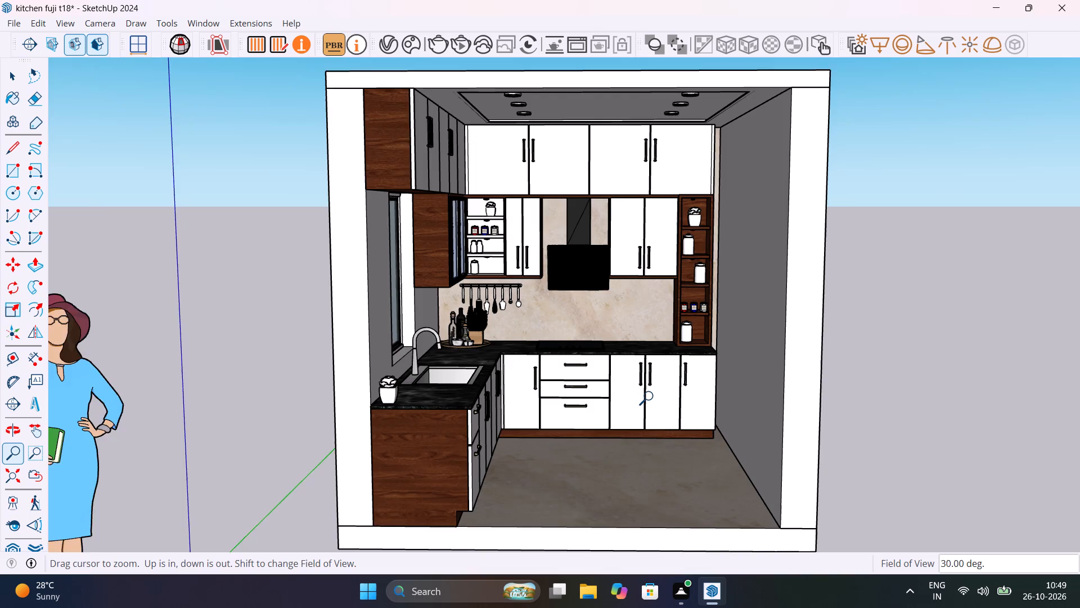
scroll(651, 397, "up", 1)
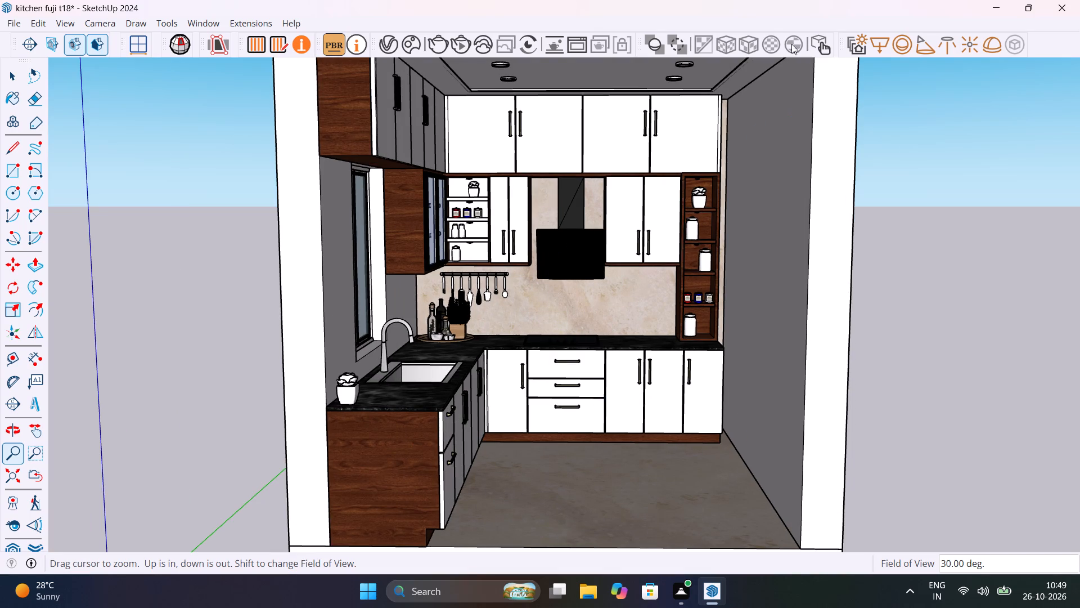
Start a V-Ray render of the framed kitchen view, with the Chaos Cosmos Browser closed.
left_click(408, 48)
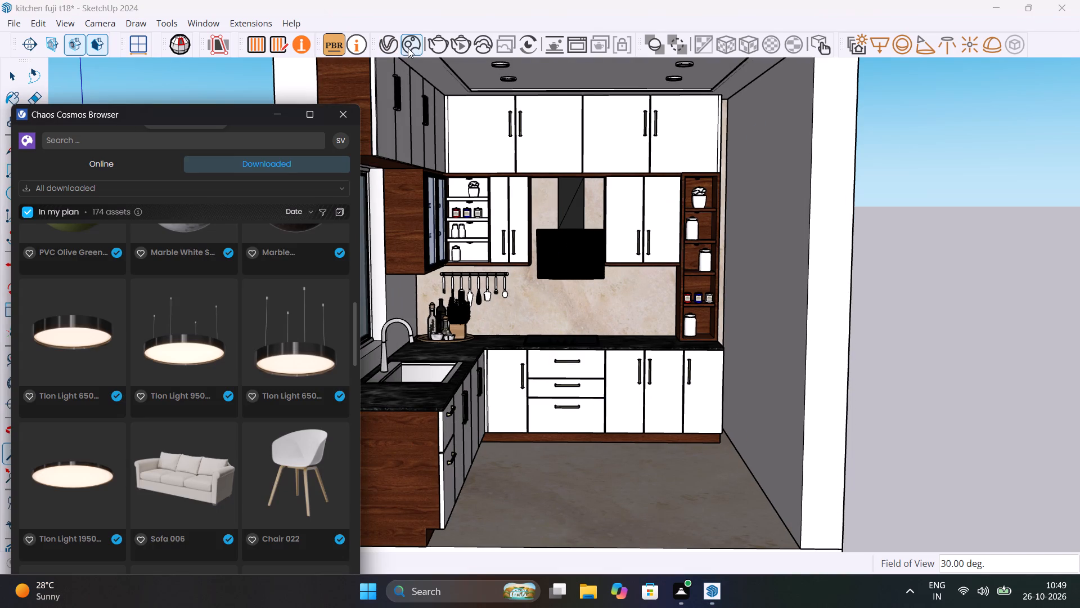
left_click(441, 50)
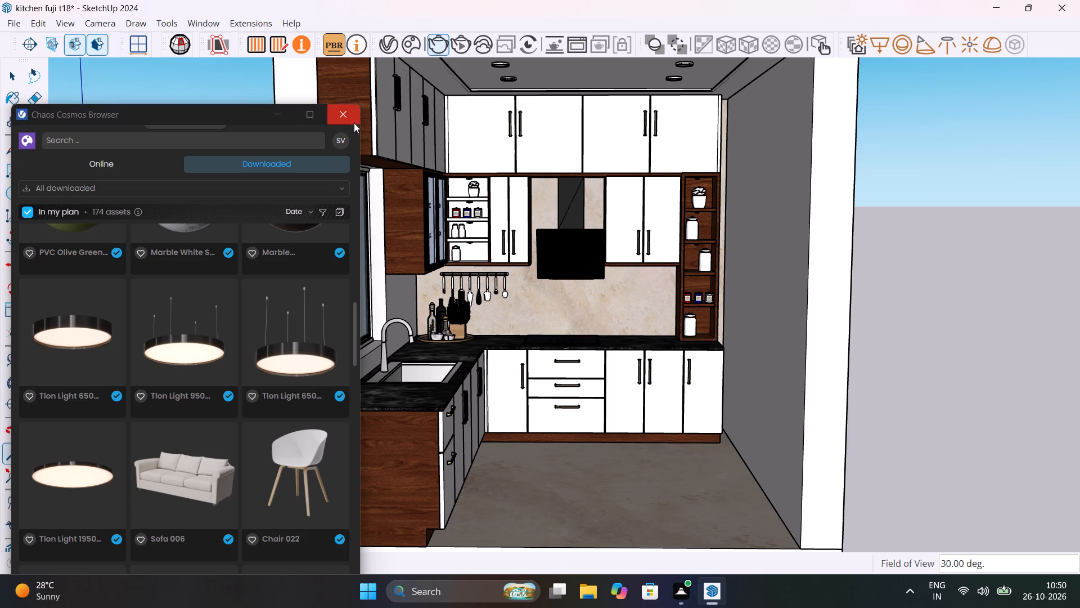
left_click(345, 115)
left_click(345, 114)
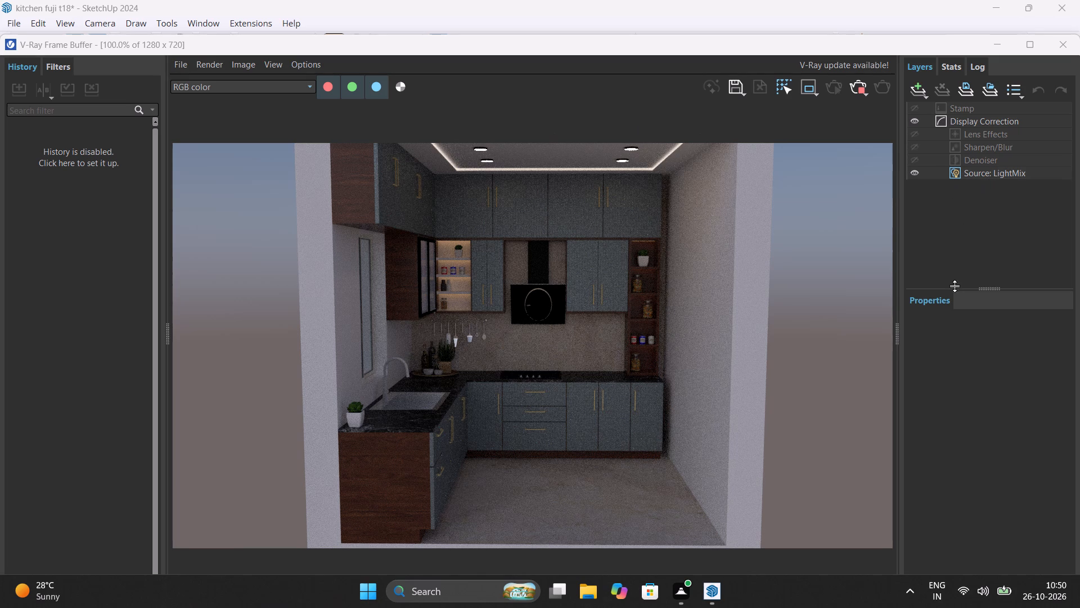
Set the render's Display Correction exposure to about 1.13.
left_click(1000, 118)
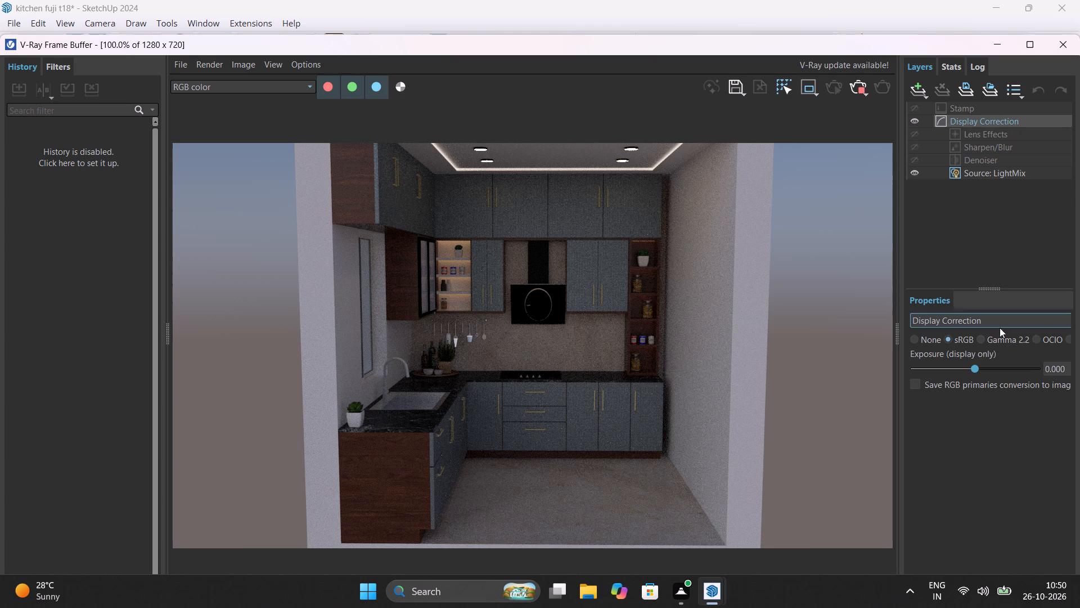
left_click(989, 368)
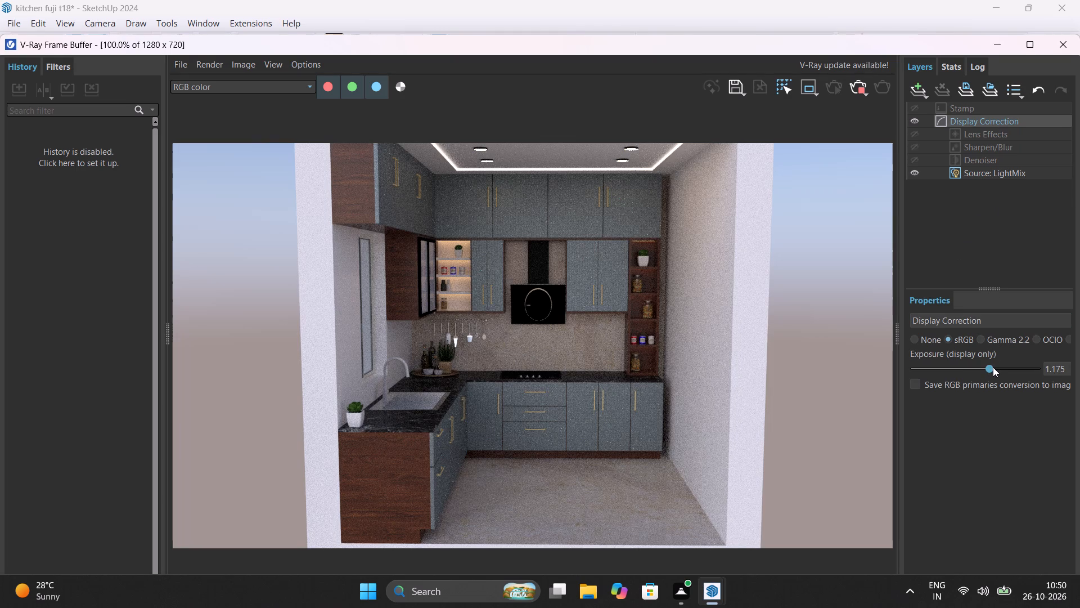
left_click(1002, 367)
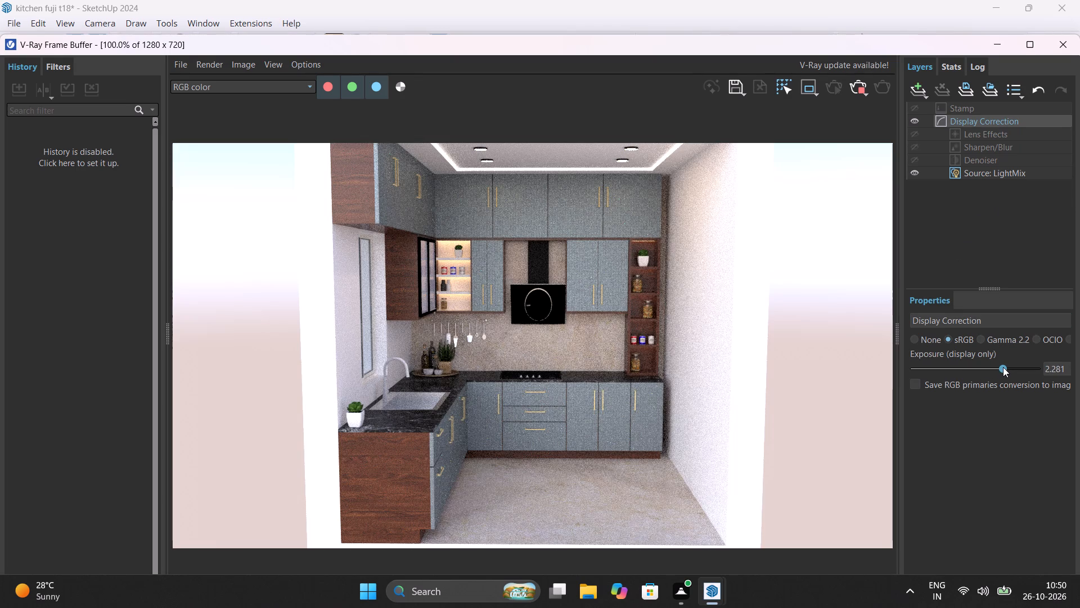
left_click(989, 368)
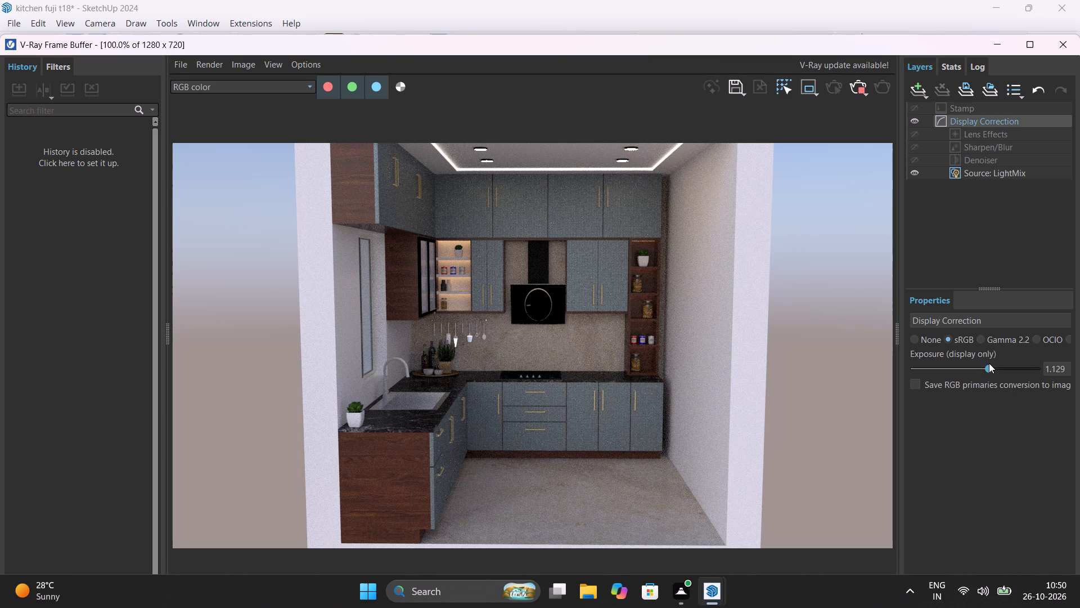
In the LightMix source layer, set the intensity of the first two Rectangle Lights to 20 each.
left_click(1030, 175)
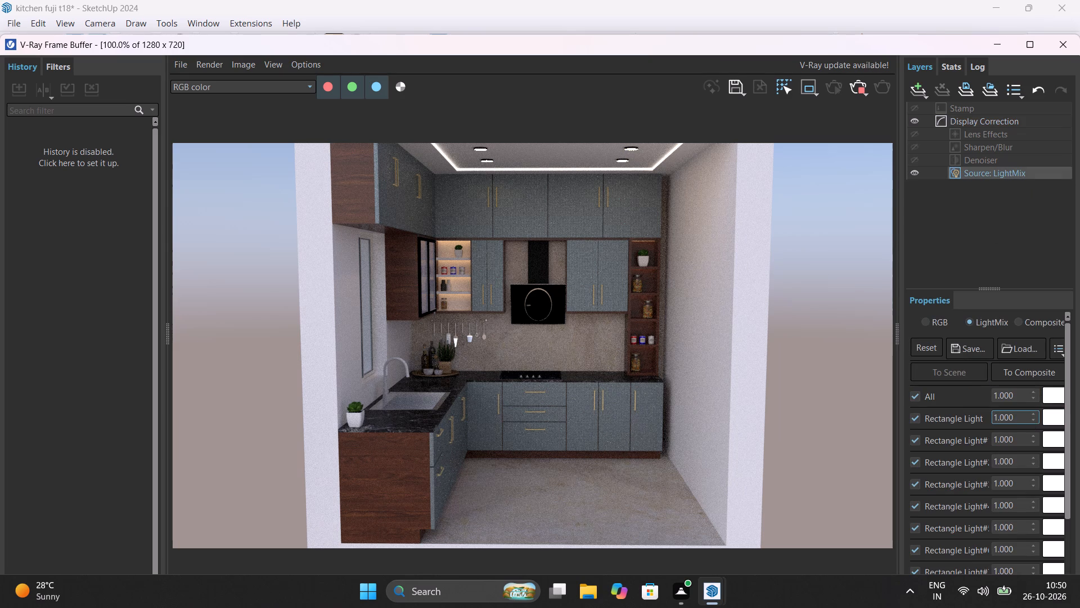
left_click_drag(1021, 417, 960, 417)
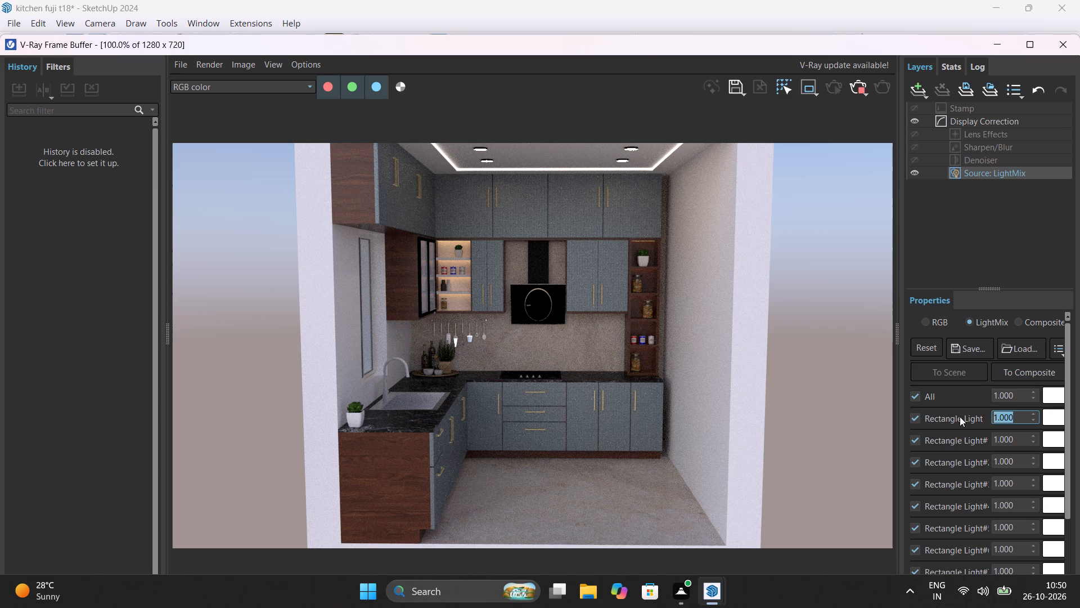
type("20")
key("Return")
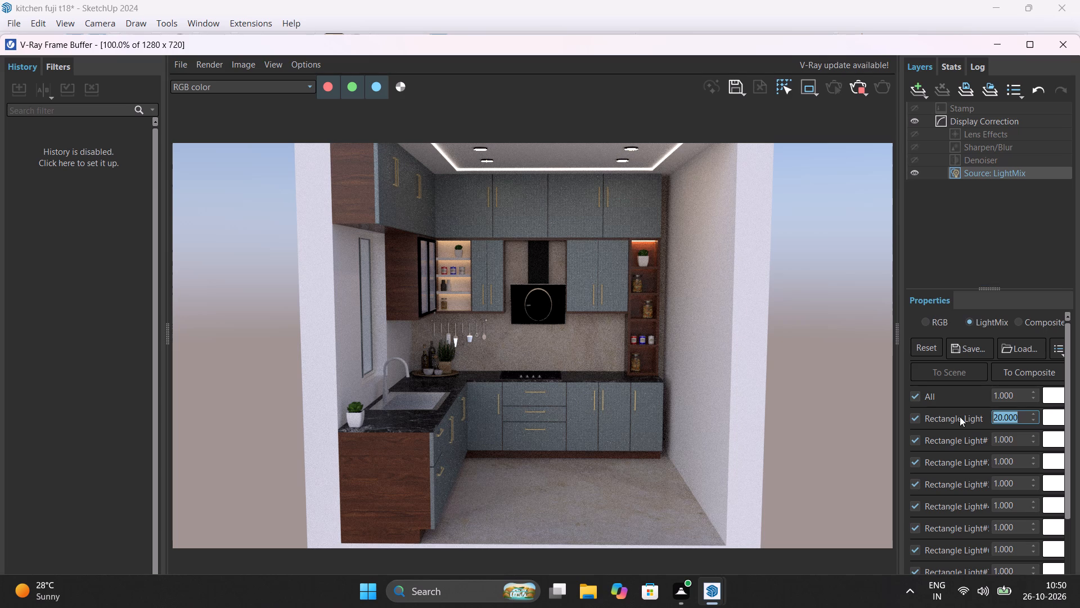
left_click(1018, 441)
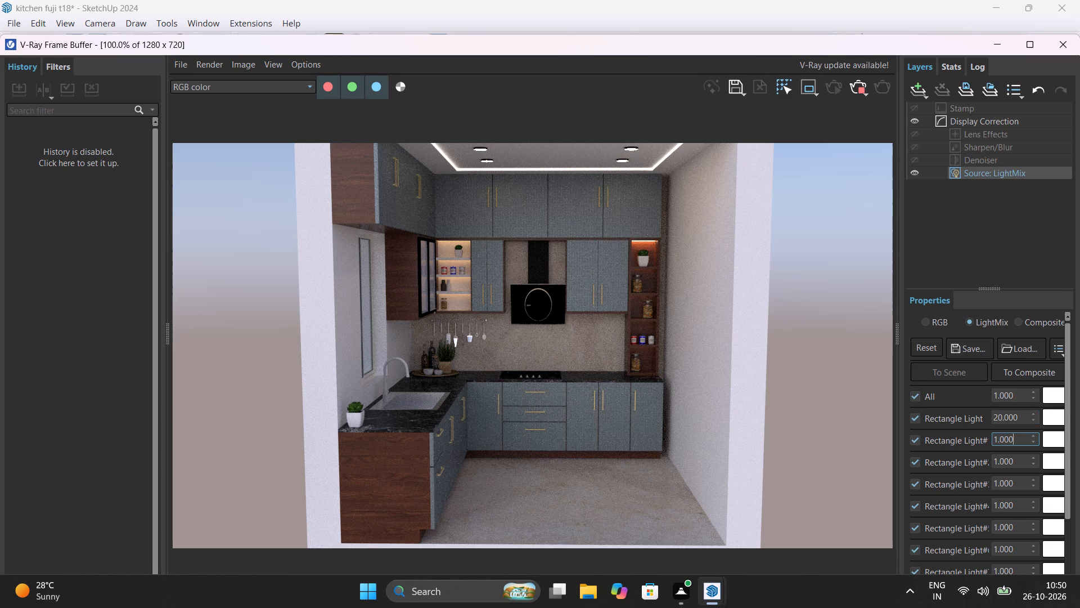
key("BackSpace")
key("BackSpace")
key("BackSpace")
key("BackSpace")
key("BackSpace")
key("BackSpace")
key("BackSpace")
key("BackSpace")
key("BackSpace")
key("BackSpace")
type("20")
key("Return")
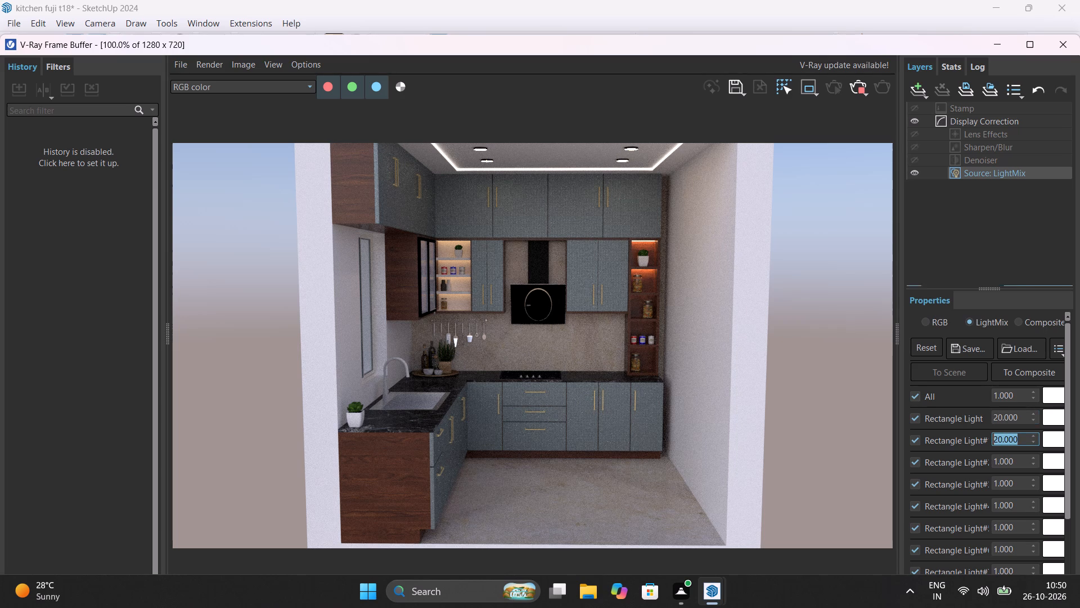
Set the LightMix intensity of the third, fourth and fifth Rectangle Lights to 20 each.
left_click_drag(1024, 463, 916, 473)
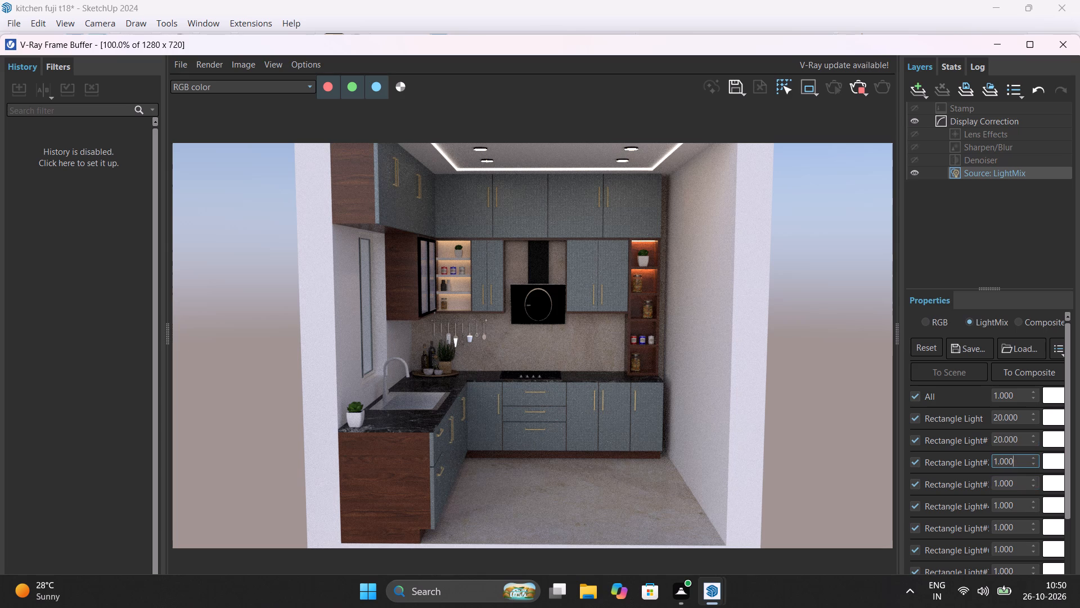
left_click_drag(916, 473, 908, 474)
key("BackSpace")
key("BackSpace")
key("BackSpace")
key("BackSpace")
key("BackSpace")
key("BackSpace")
key("BackSpace")
key("BackSpace")
key("BackSpace")
key("BackSpace")
type("20")
key("Return")
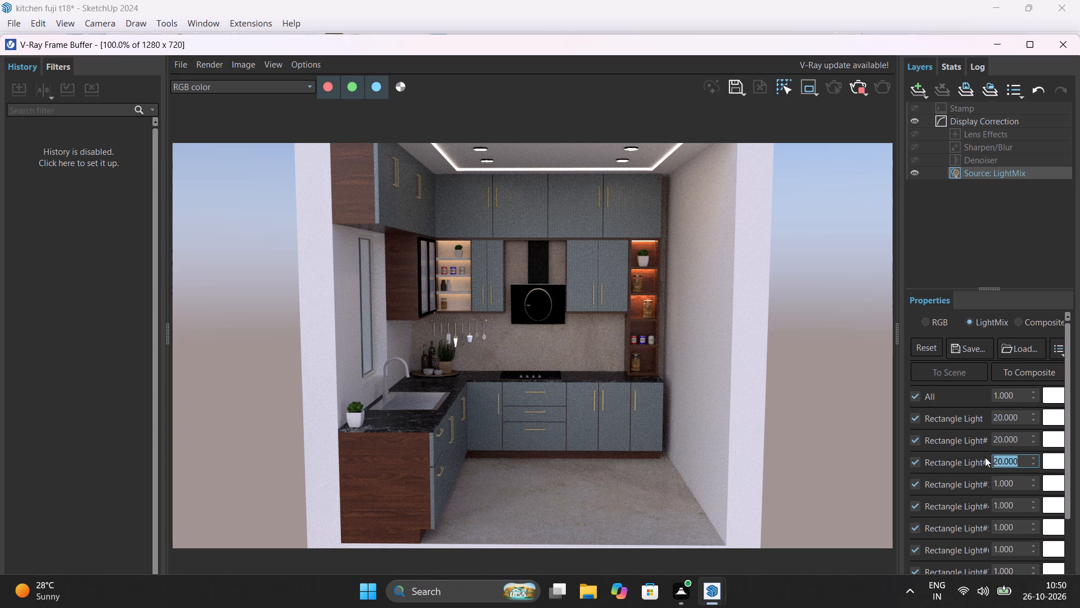
left_click_drag(1018, 484, 943, 490)
type("20")
key("Return")
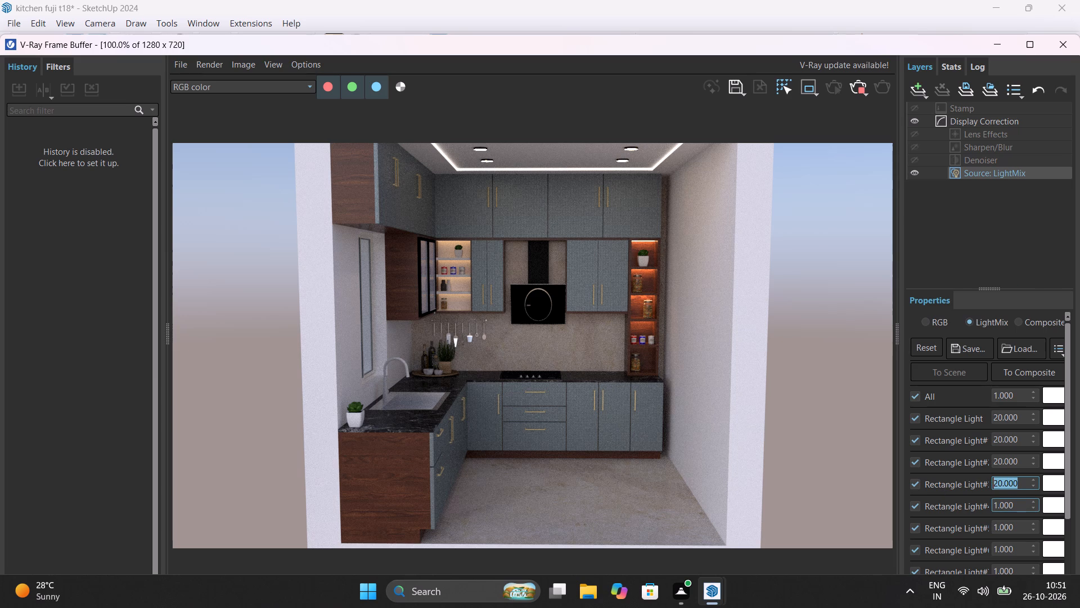
left_click_drag(1027, 504, 915, 489)
type("20")
key("Return")
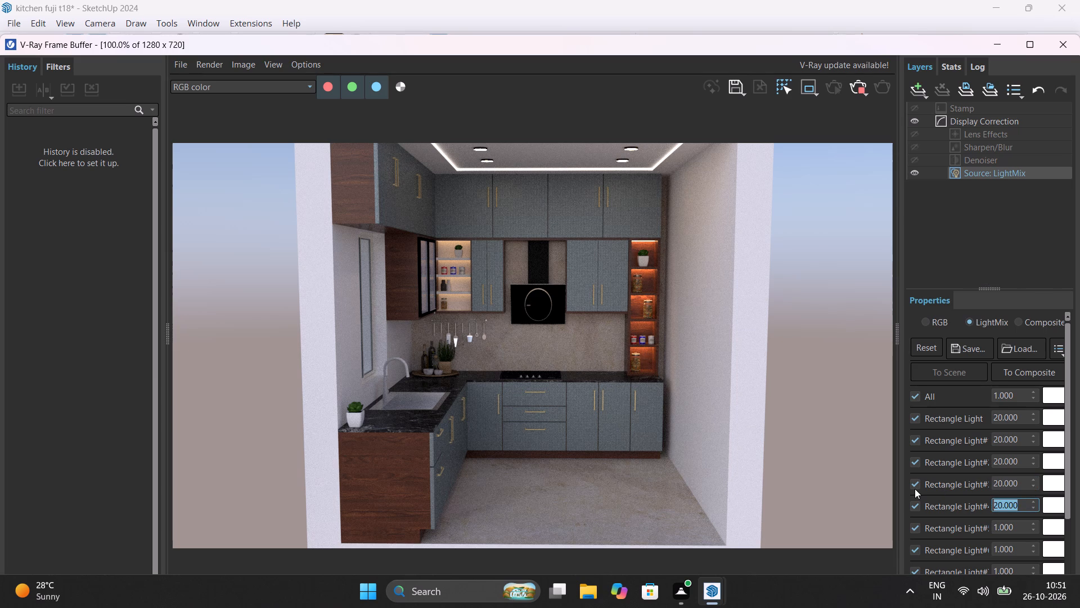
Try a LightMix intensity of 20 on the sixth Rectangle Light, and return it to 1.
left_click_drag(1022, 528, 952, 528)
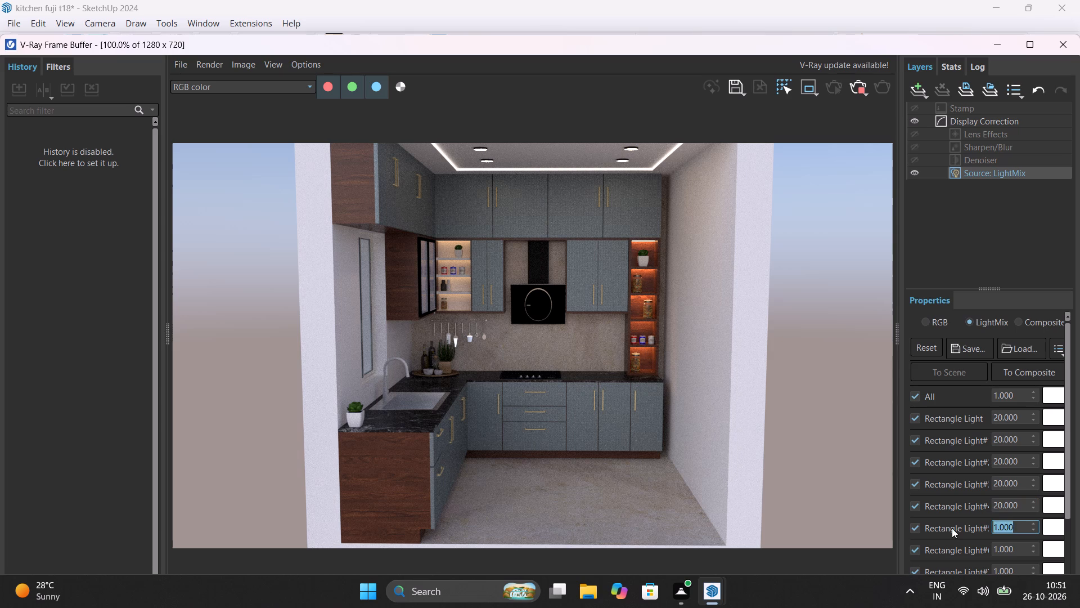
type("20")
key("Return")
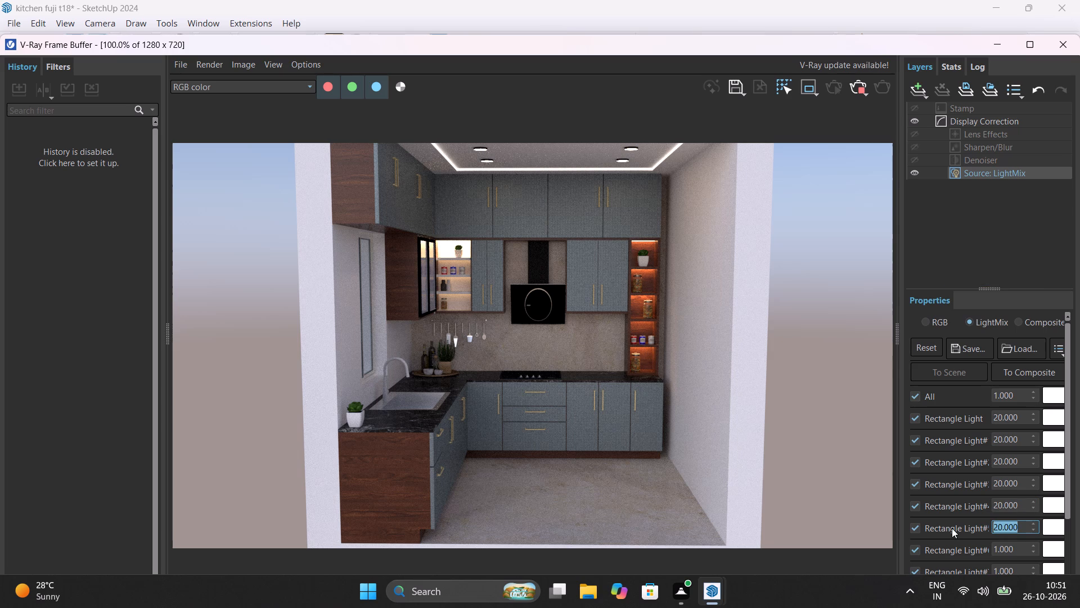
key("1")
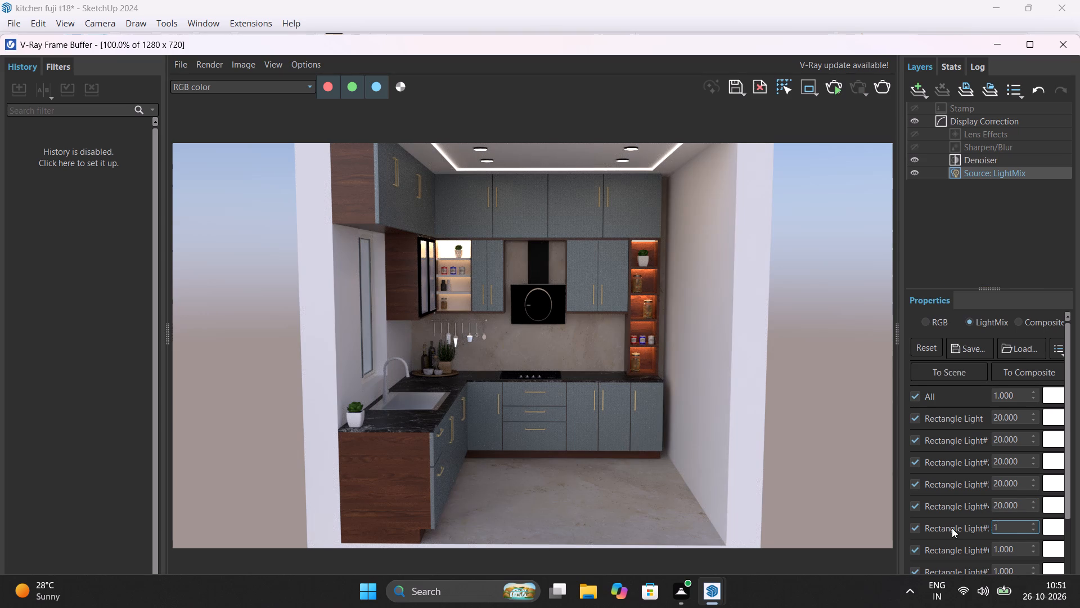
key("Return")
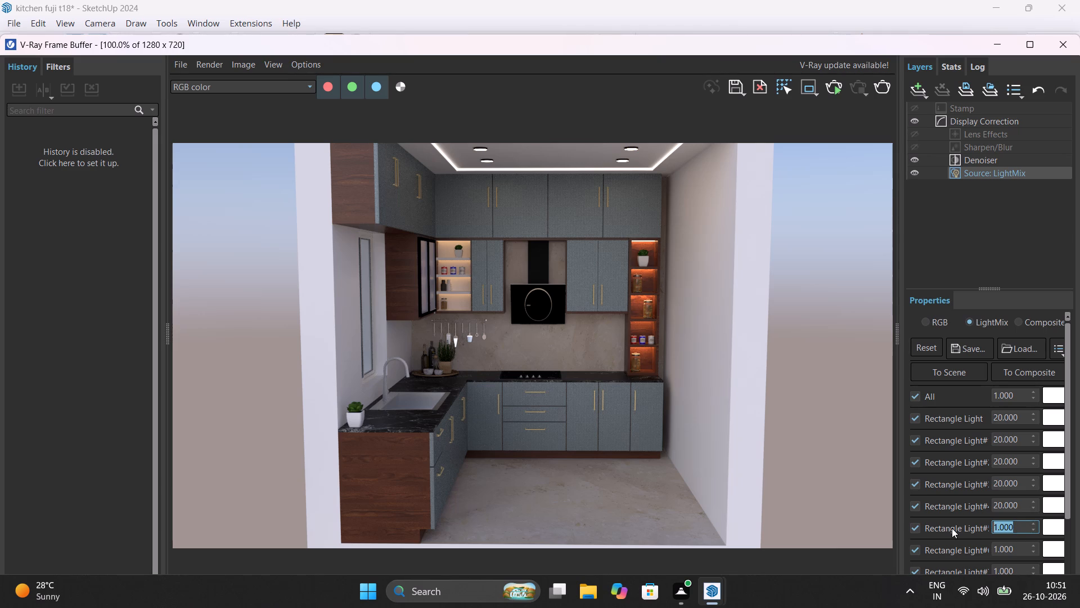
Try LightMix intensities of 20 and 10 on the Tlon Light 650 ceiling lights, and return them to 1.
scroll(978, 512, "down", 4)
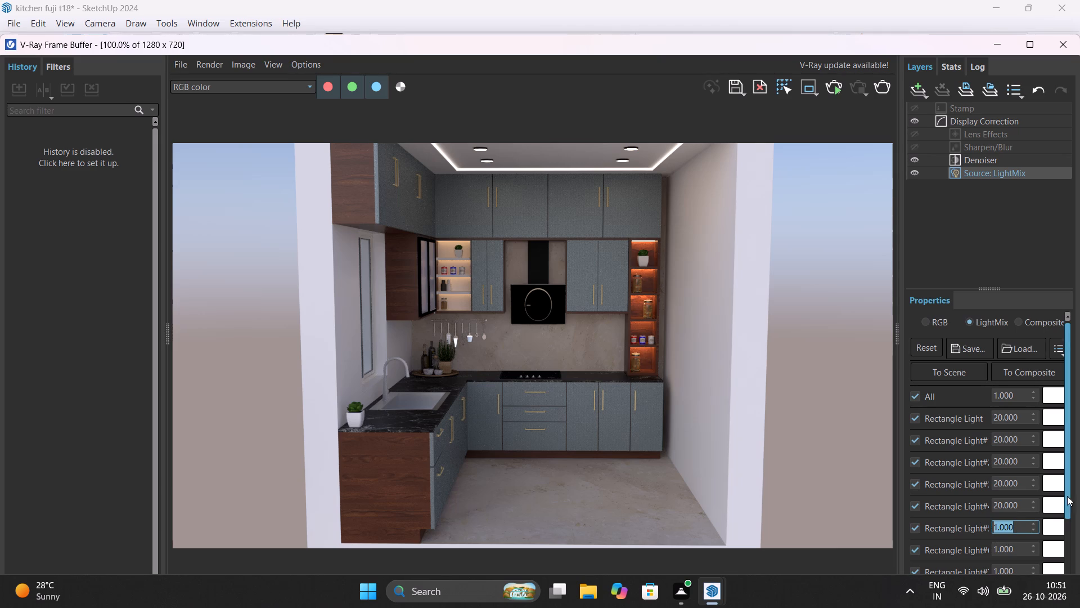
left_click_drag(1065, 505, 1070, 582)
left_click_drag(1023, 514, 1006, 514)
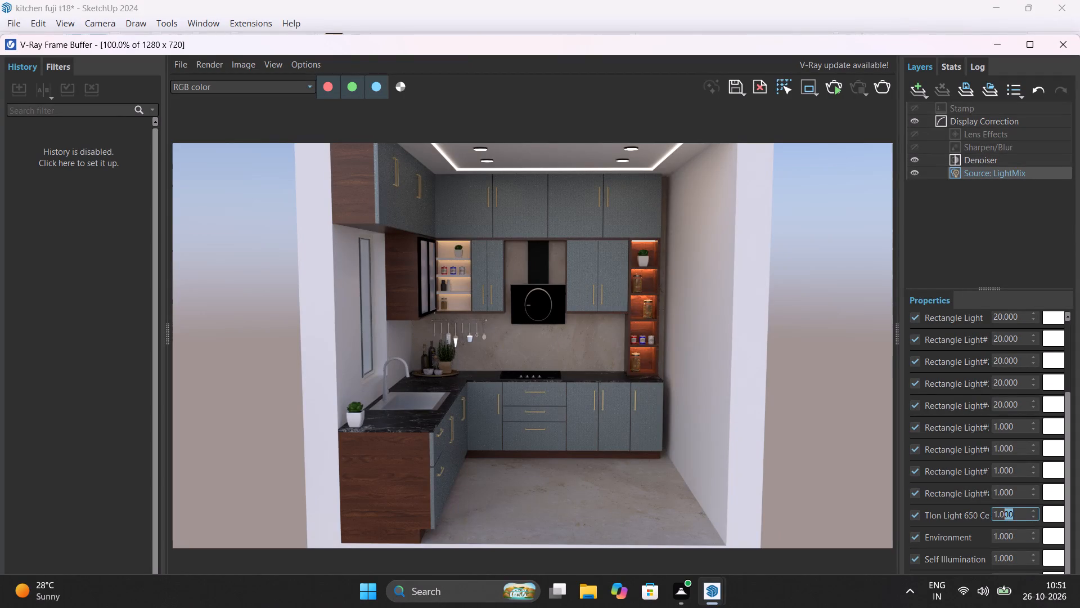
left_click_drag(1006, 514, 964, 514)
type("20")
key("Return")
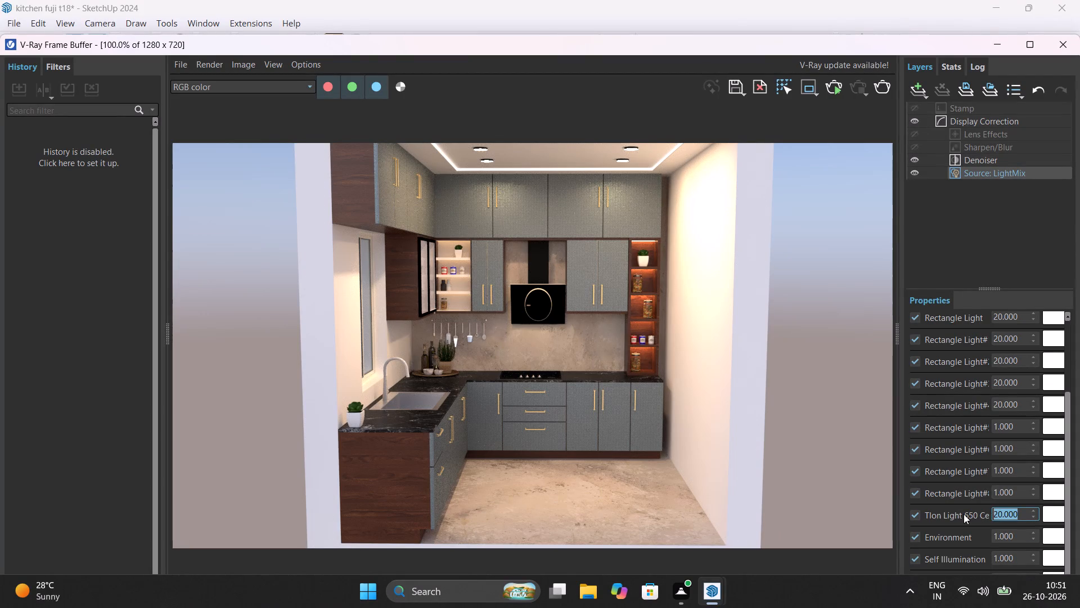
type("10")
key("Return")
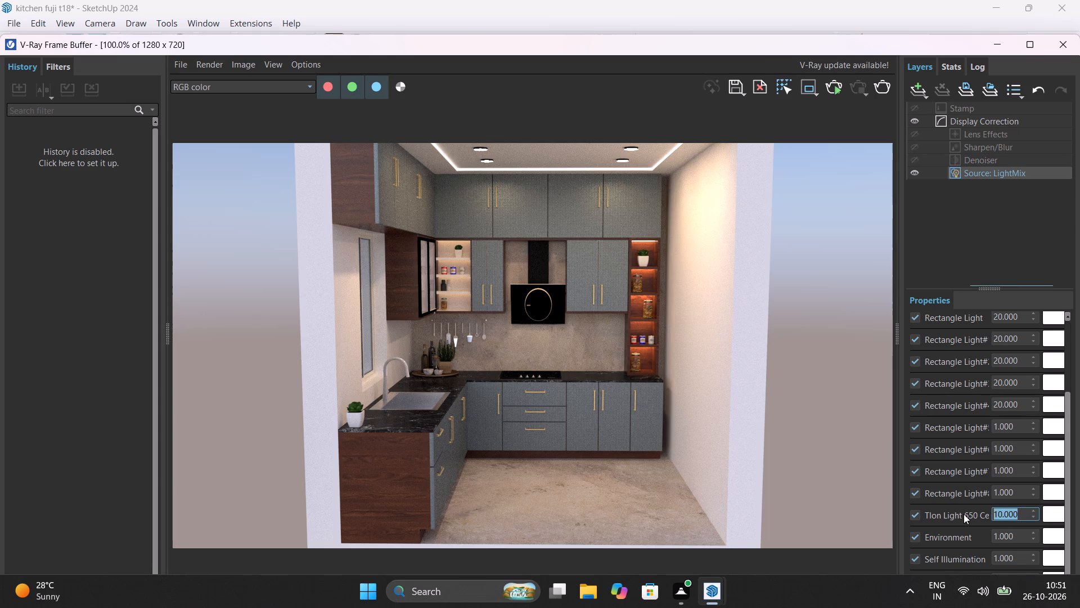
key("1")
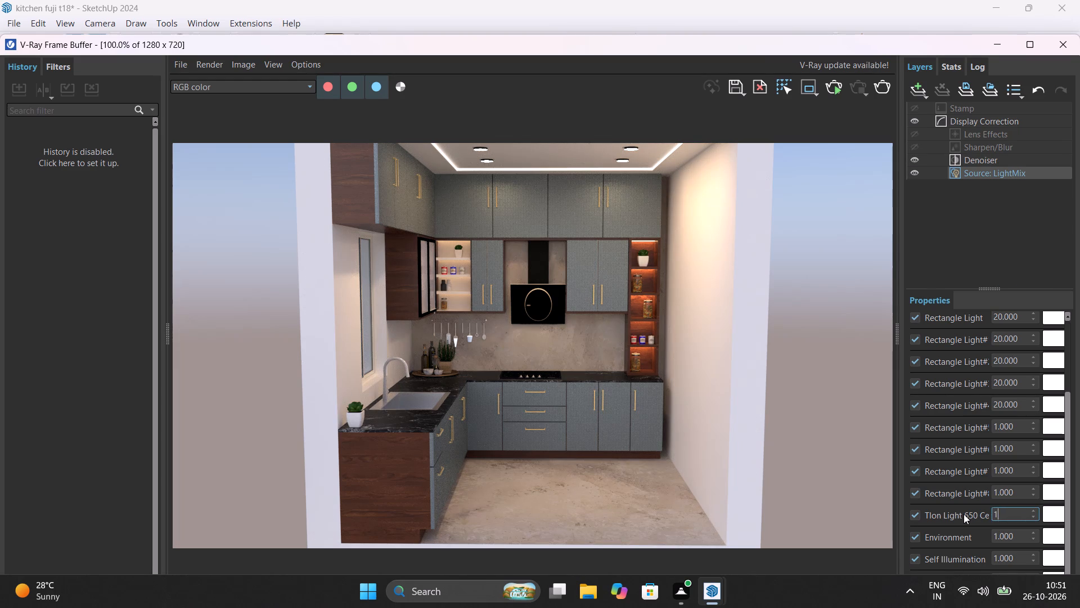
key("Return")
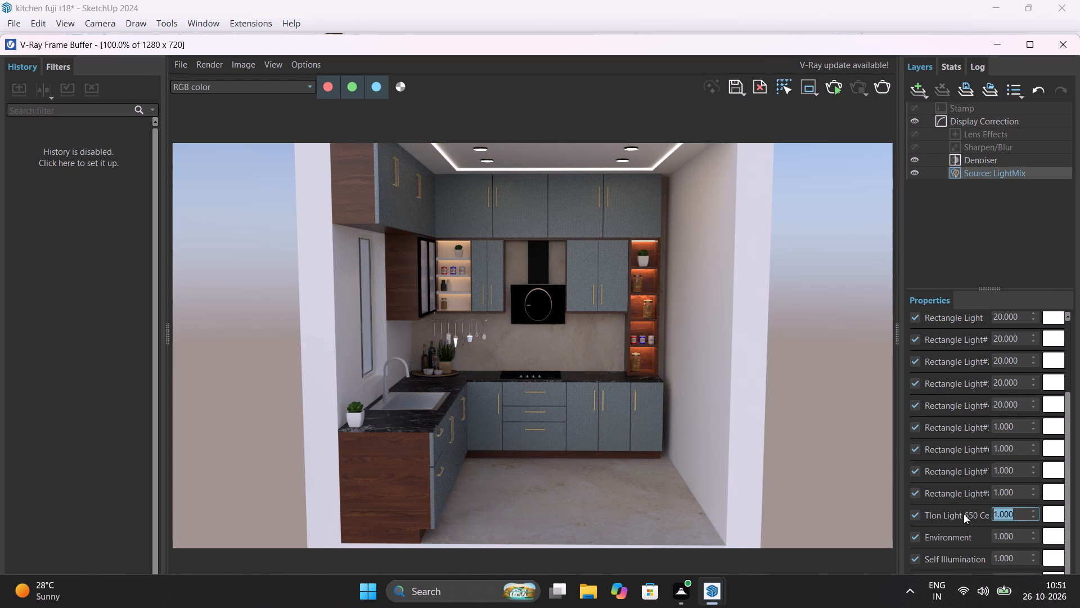
Set the LightMix colour temperature of the Tlon Light 650 ceiling lights to 5500 K.
left_click(1049, 513)
left_click_drag(913, 432, 851, 436)
type("5500")
key("Return")
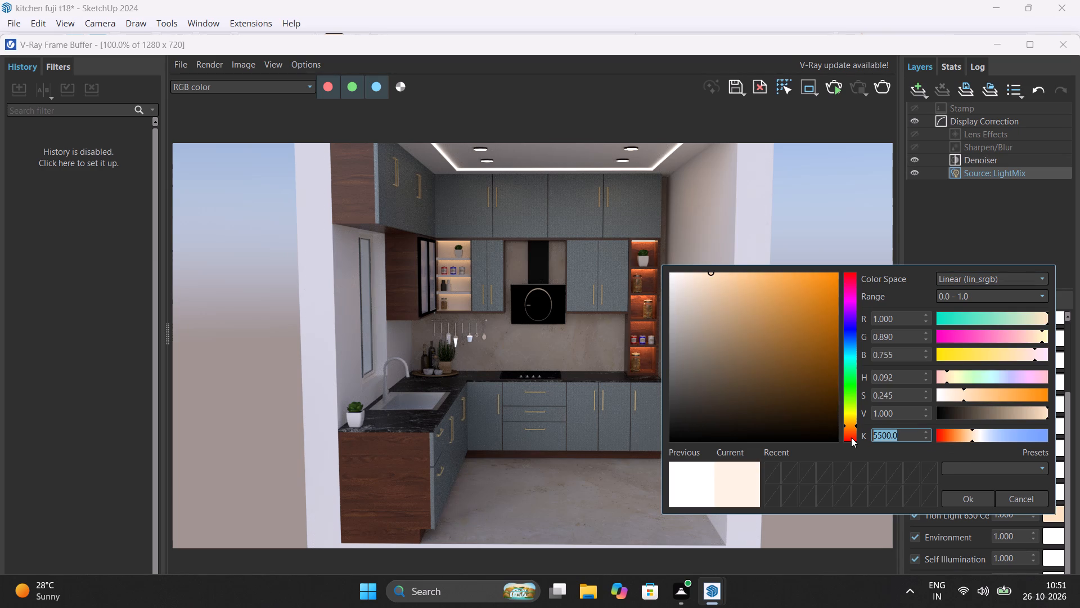
left_click(962, 496)
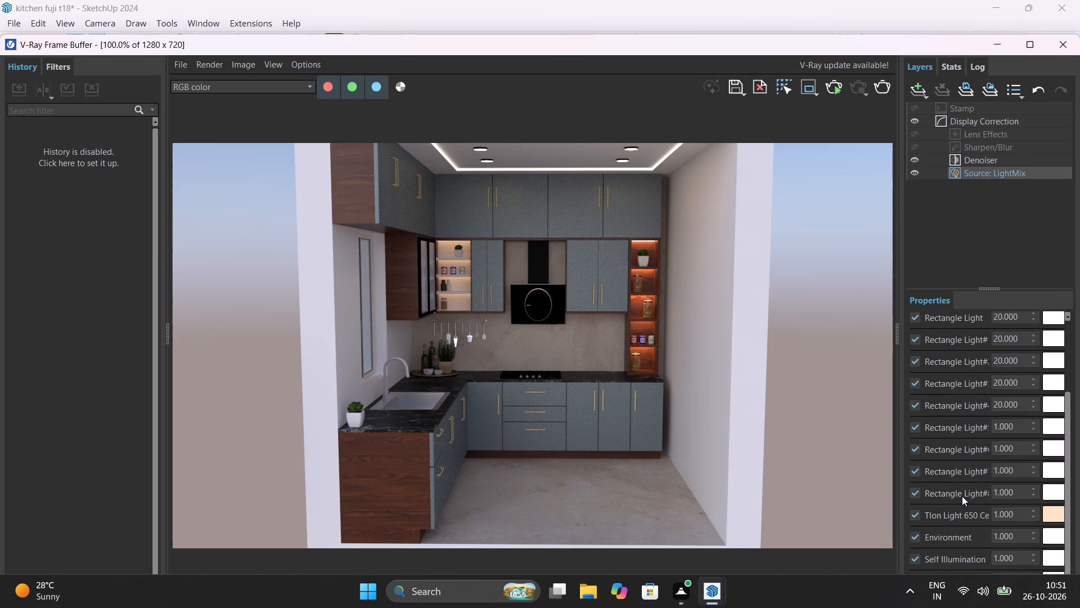
Try a LightMix intensity of 0.5 on the Tlon Light 650 ceiling lights, and settle on 1.5.
left_click_drag(1028, 511, 880, 511)
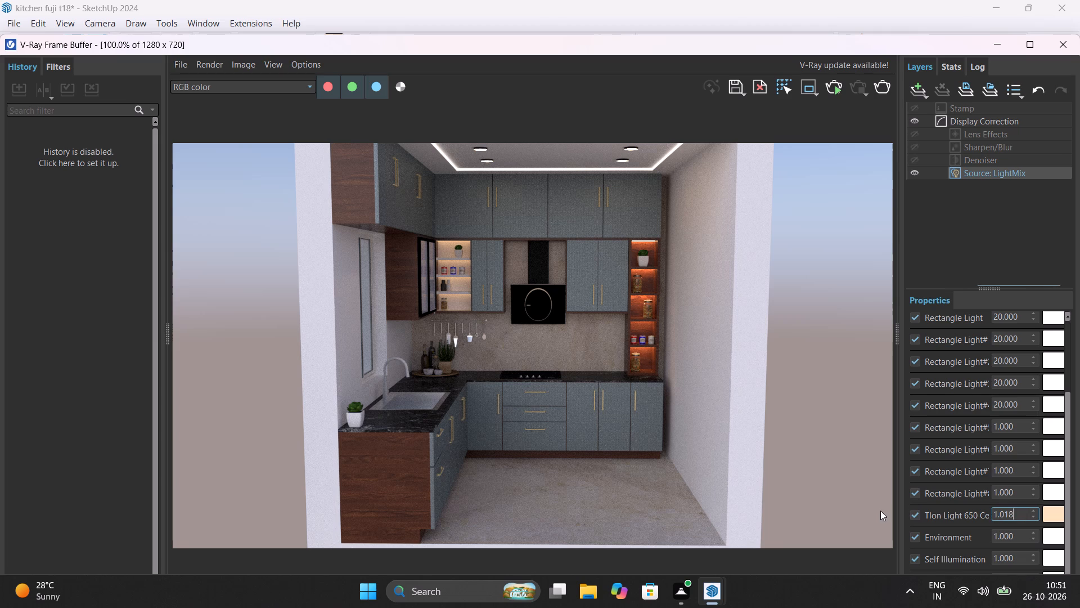
key("BackSpace")
key("BackSpace")
key("BackSpace")
key("BackSpace")
key("BackSpace")
type("0.5")
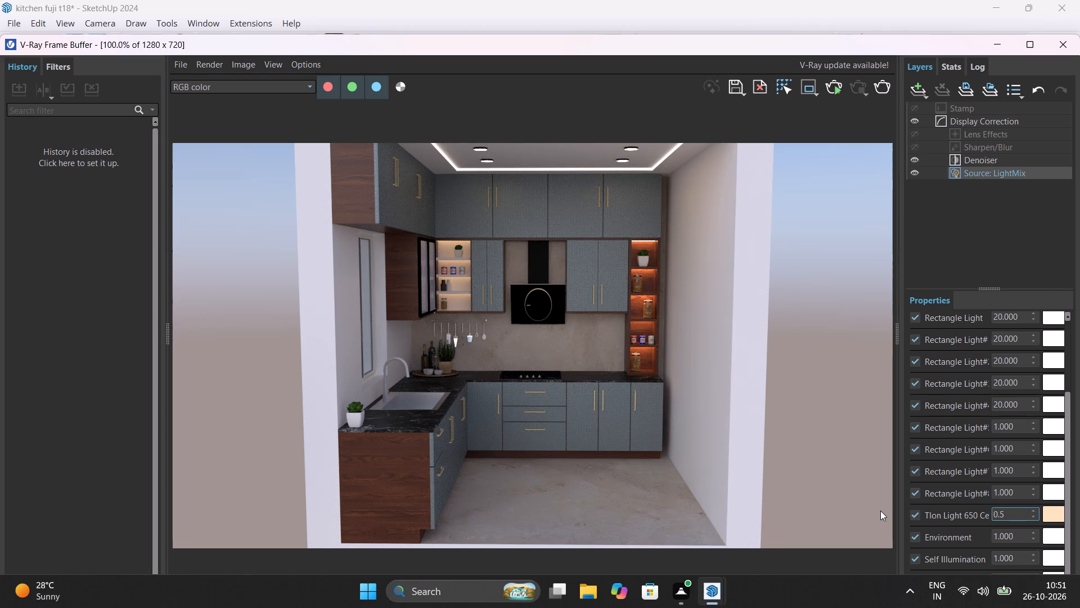
key("Return")
key("BackSpace")
type("1.5")
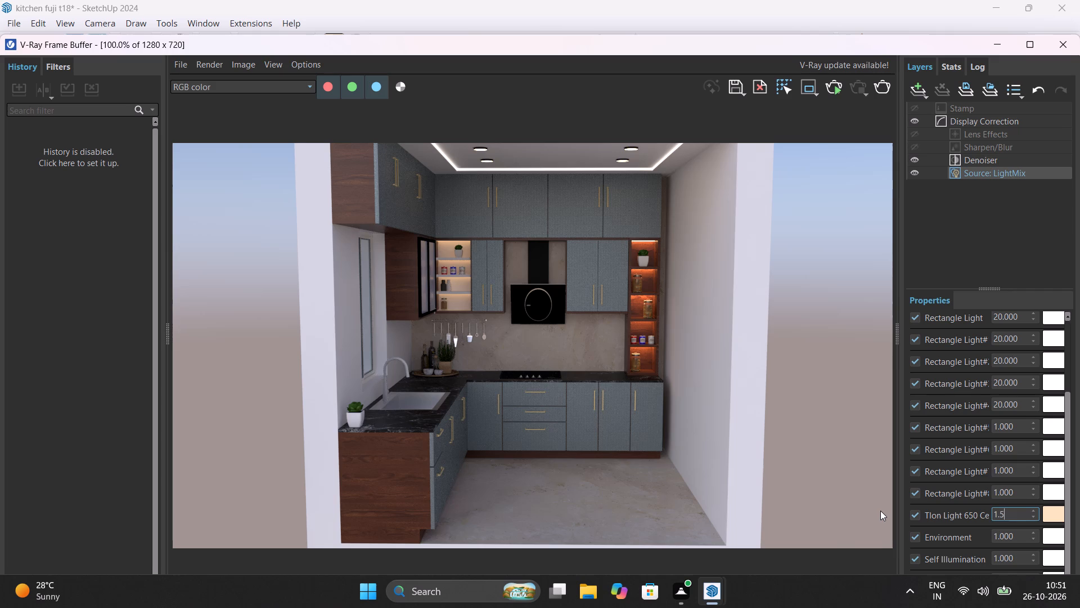
key("Return")
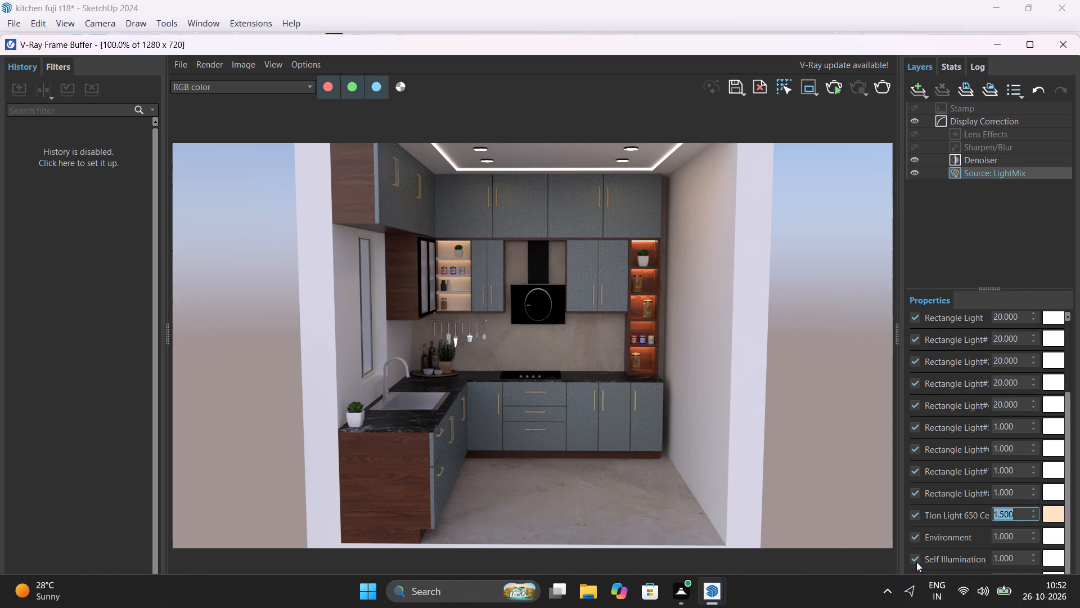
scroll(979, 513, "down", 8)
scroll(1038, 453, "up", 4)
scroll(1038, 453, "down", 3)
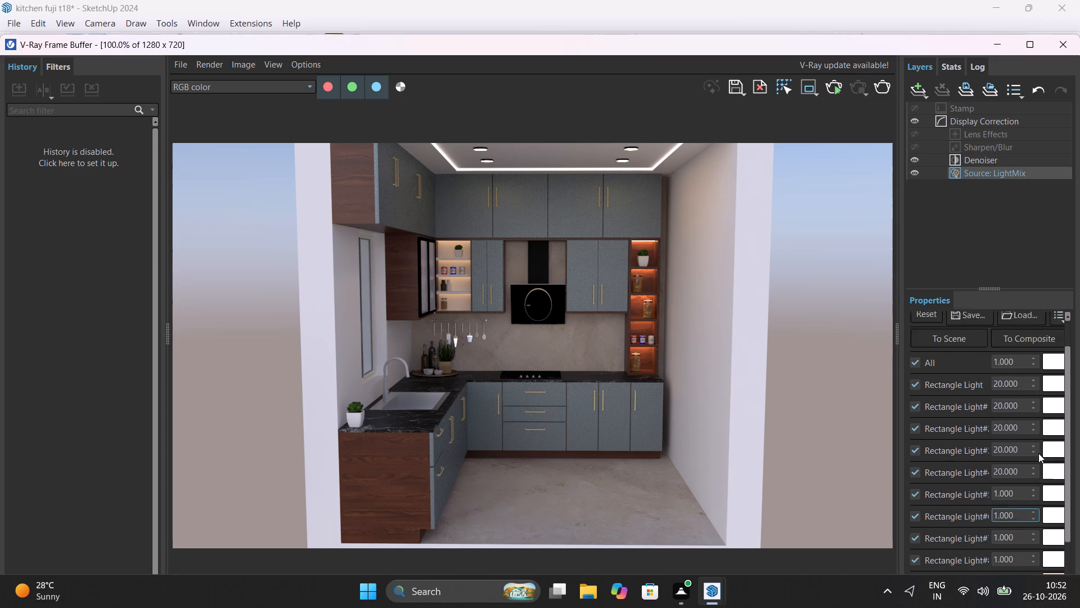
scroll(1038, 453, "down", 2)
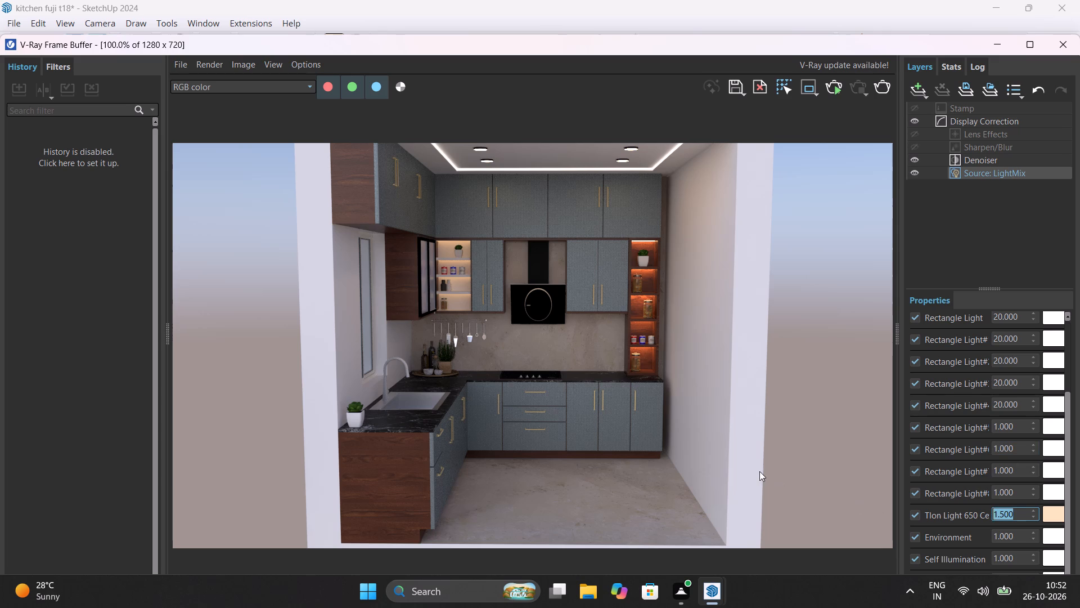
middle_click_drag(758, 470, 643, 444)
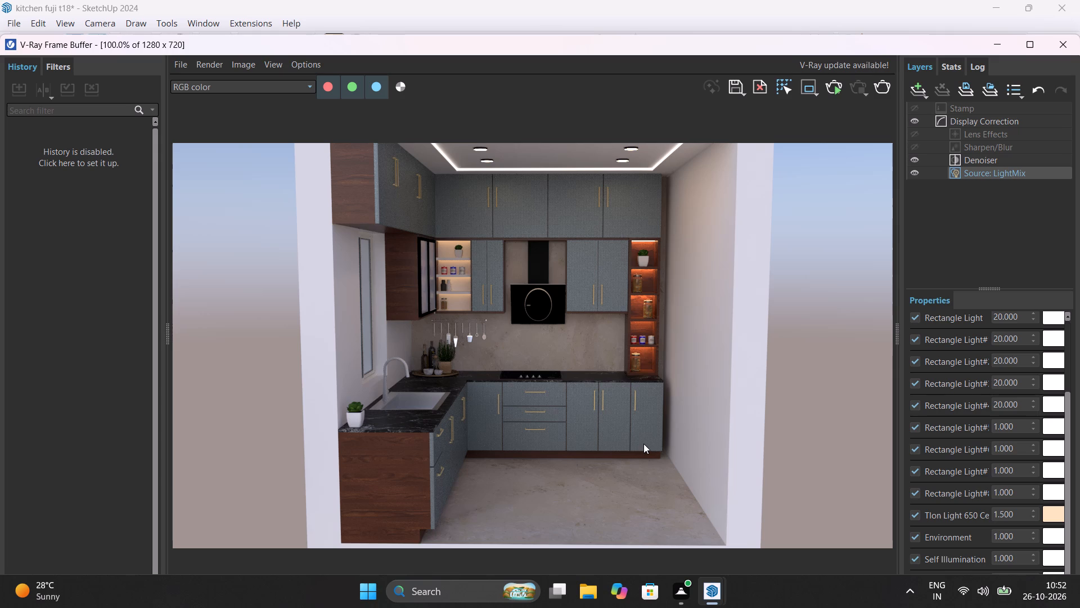
Start an interactive render and close the V-Ray Frame Buffer to return to the kitchen model.
left_click(832, 92)
left_click(1059, 51)
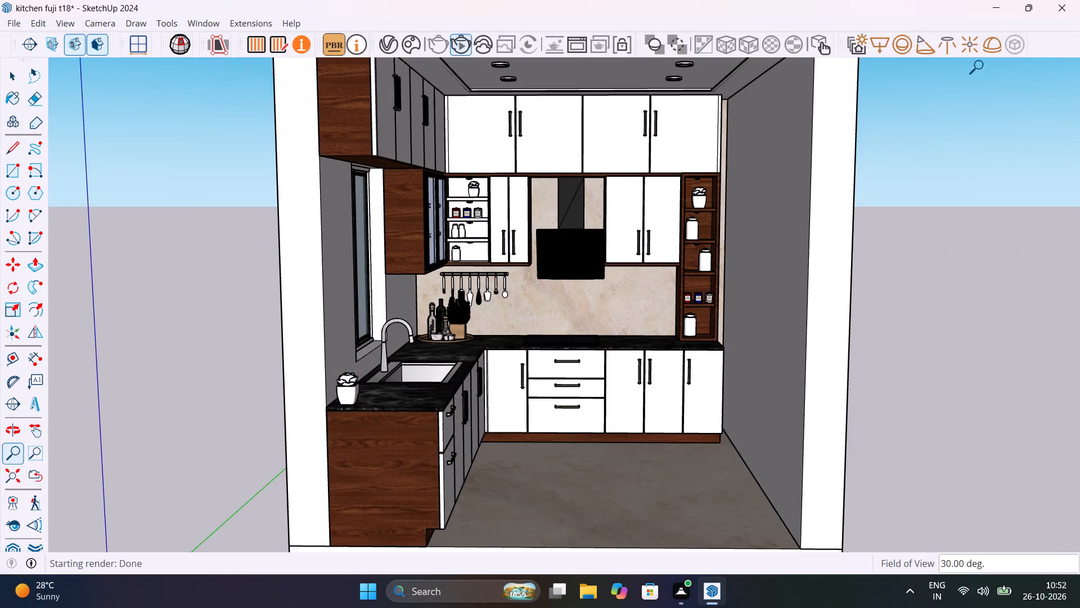
Draw a rectangle of 10' by 9' 4" across the kitchen's open front, from the roof corner down to the floor slab.
scroll(943, 242, "down", 2)
scroll(897, 267, "down", 4)
middle_click_drag(900, 263, 892, 284)
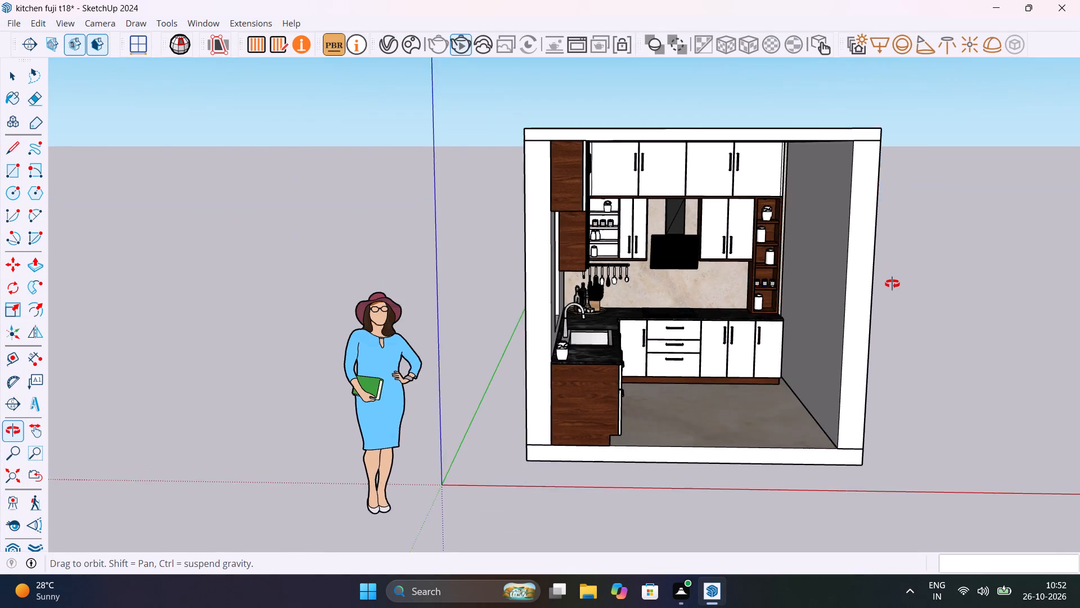
middle_click_drag(892, 284, 864, 263)
key("r")
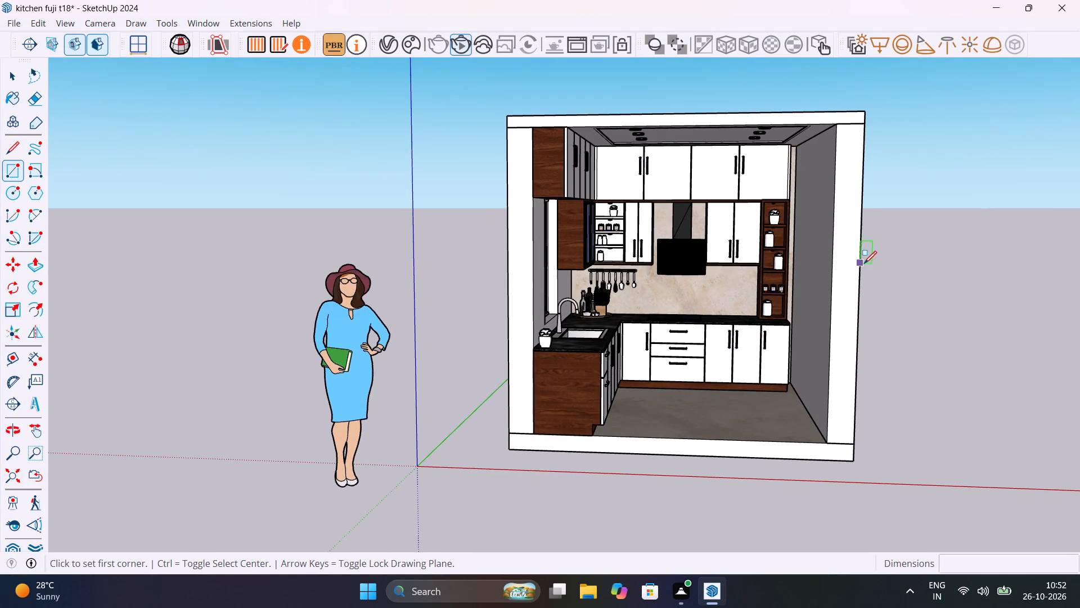
left_click(509, 117)
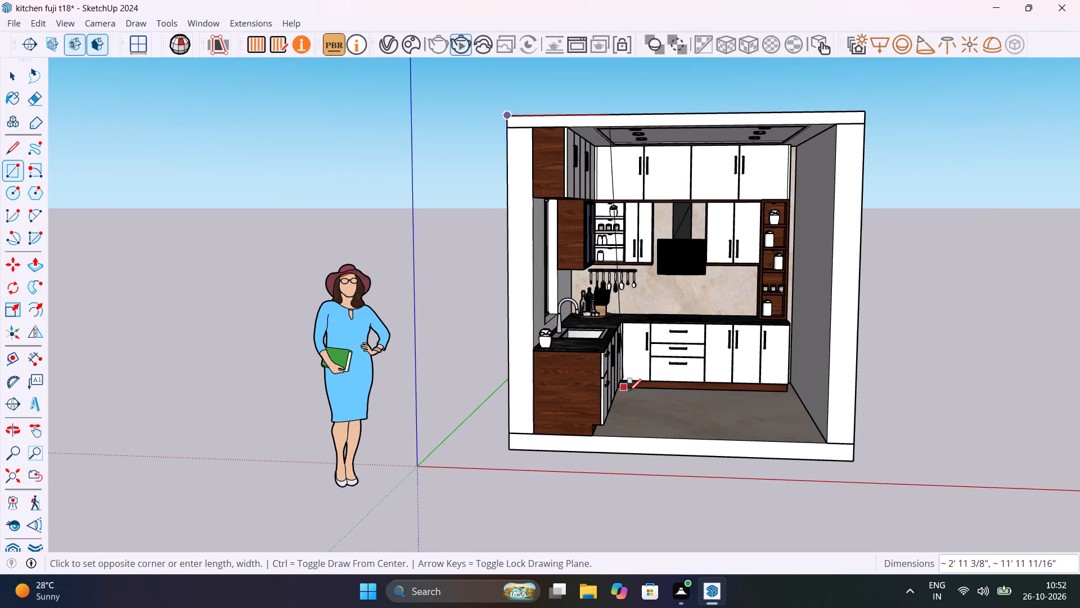
left_click(853, 446)
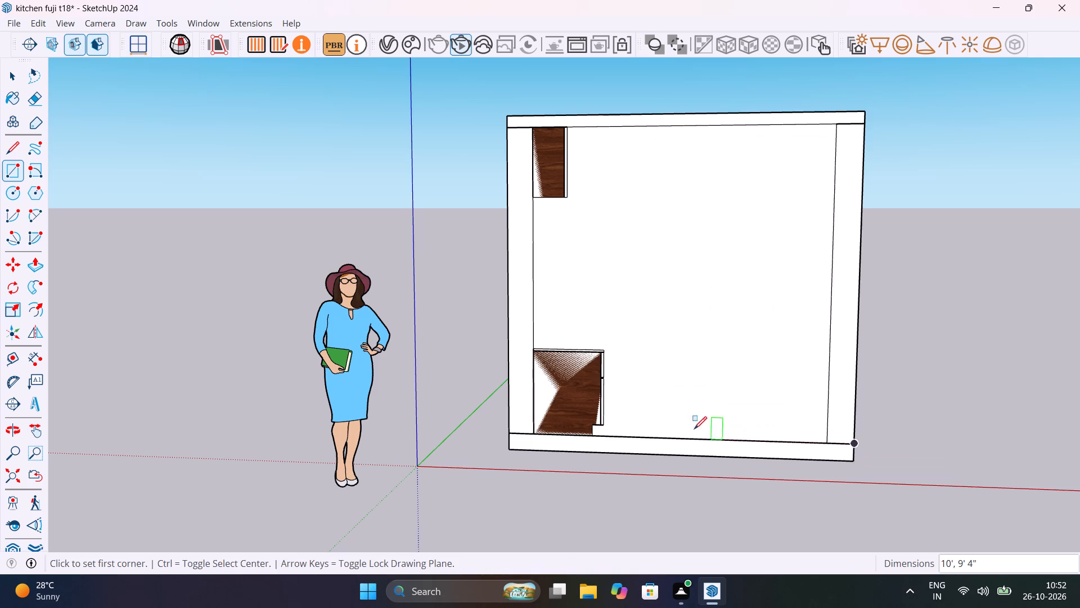
Push/Pull the new front face outward by 4" to form a wall closing the kitchen.
middle_click_drag(721, 437, 955, 523)
scroll(770, 277, "up", 5)
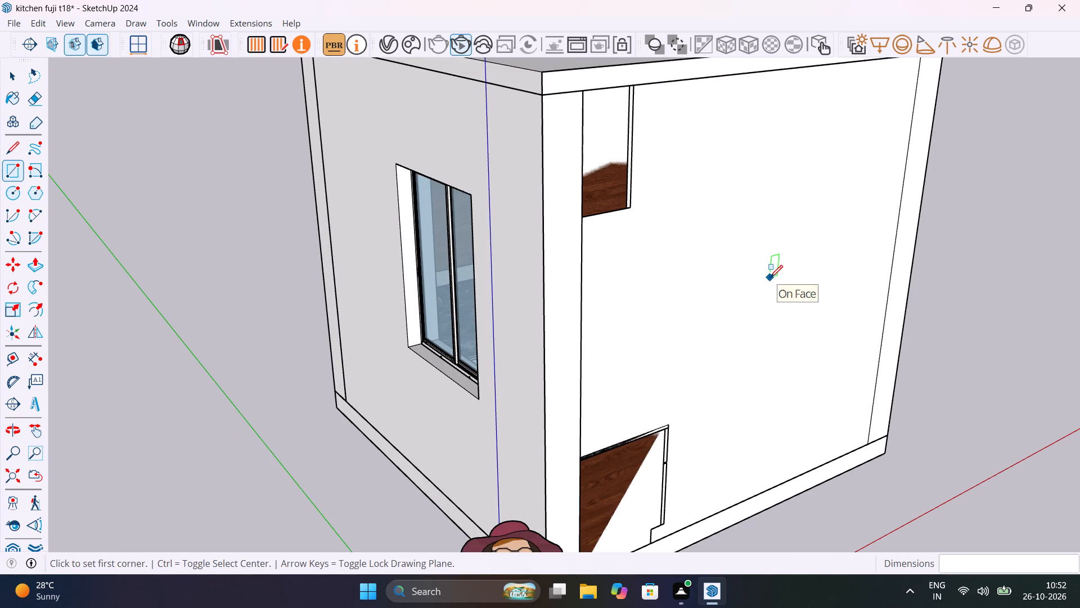
key("p")
left_click(727, 289)
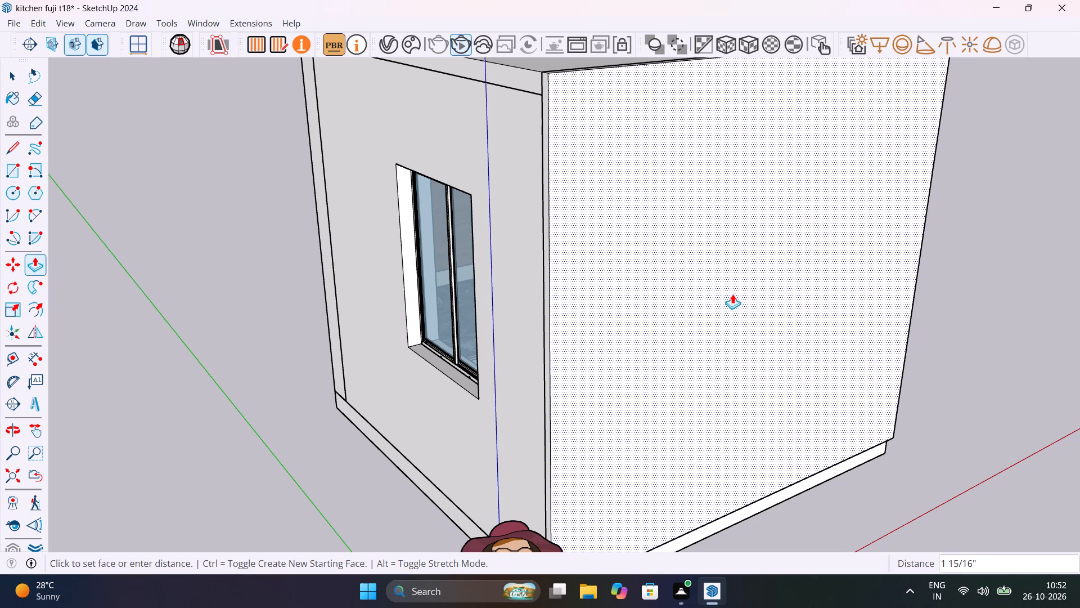
type("4\"")
key("Return")
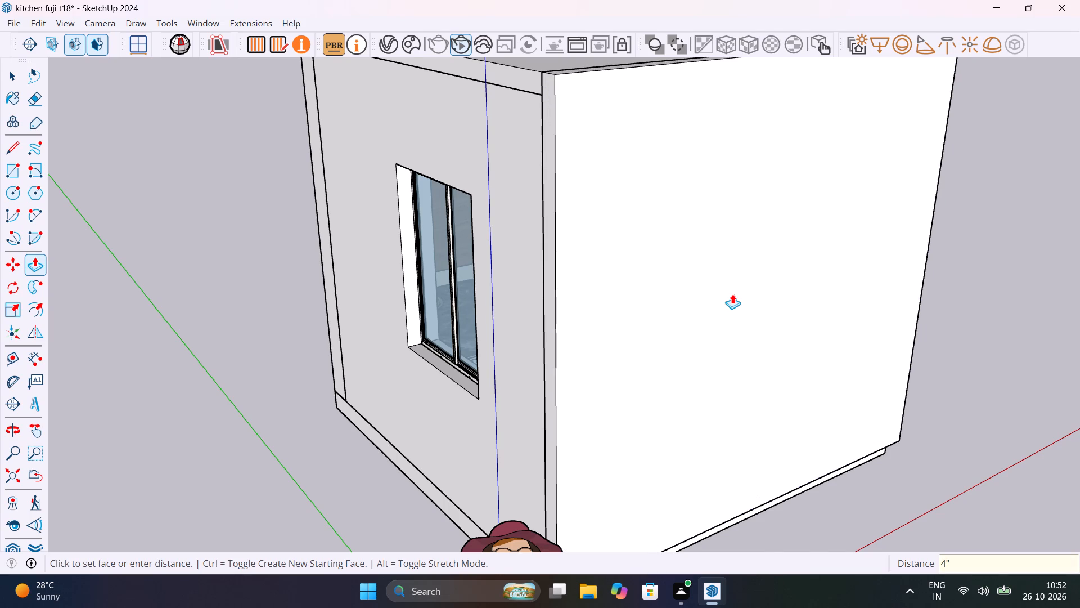
scroll(732, 294, "up", 3)
key("space")
Delete the scale figure of the woman standing outside the kitchen.
scroll(671, 327, "down", 11)
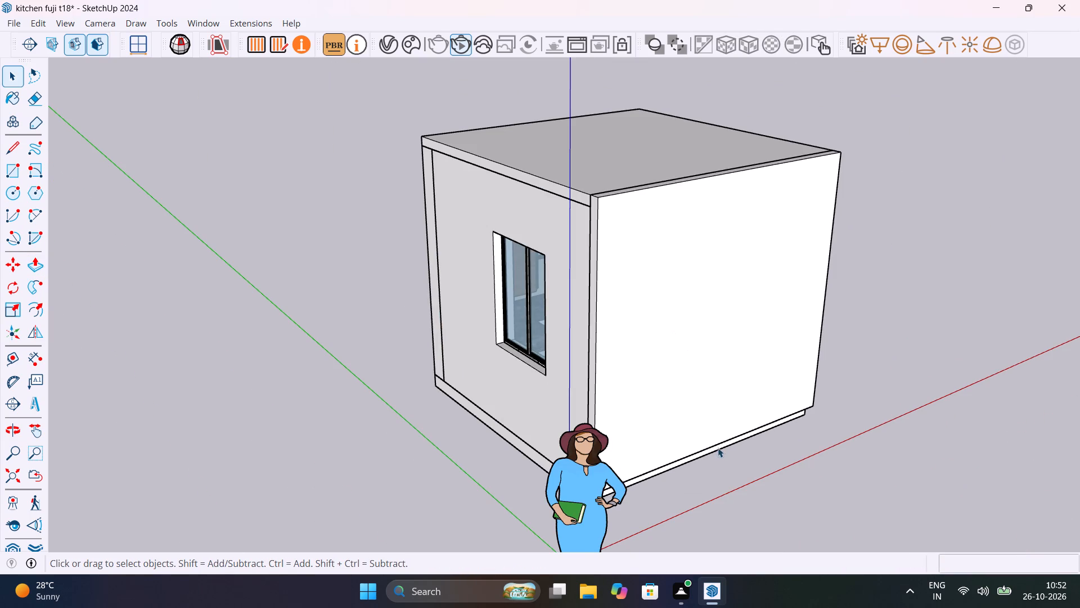
middle_click_drag(629, 346, 631, 218)
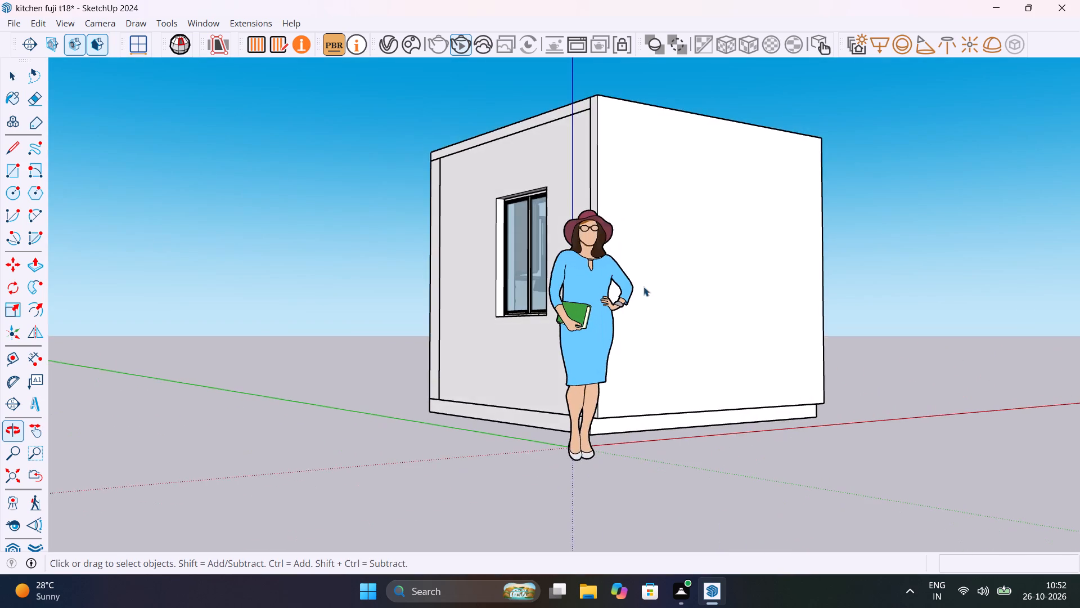
scroll(638, 412, "up", 5)
left_click(530, 395)
key("Delete")
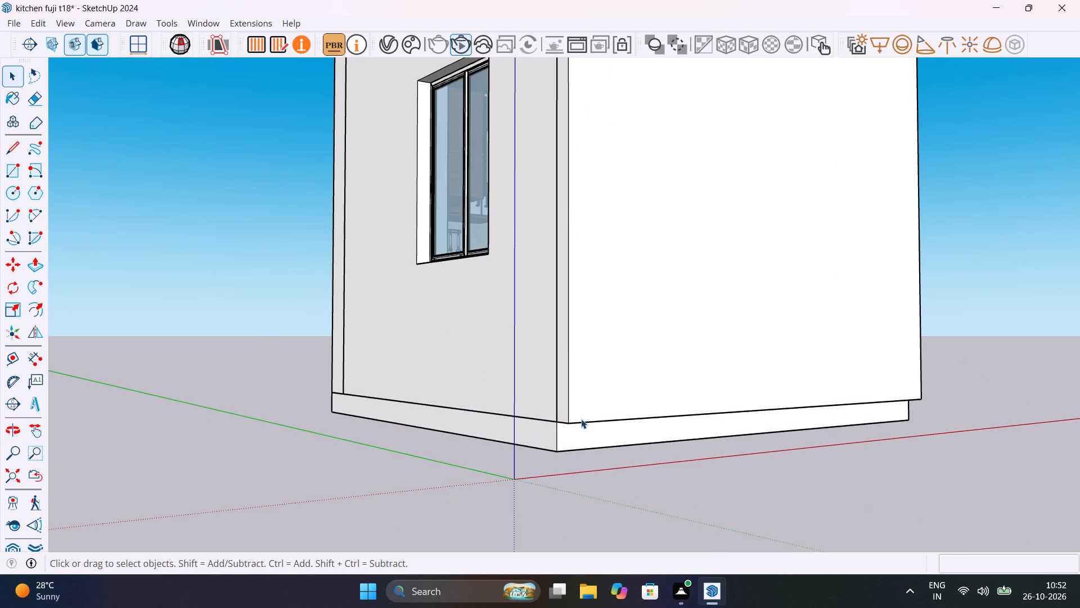
Open the floor slab group and Push/Pull its front face outward, flush with the new front wall.
scroll(594, 438, "up", 10)
triple_click(594, 437)
left_click(595, 437)
left_click(566, 437)
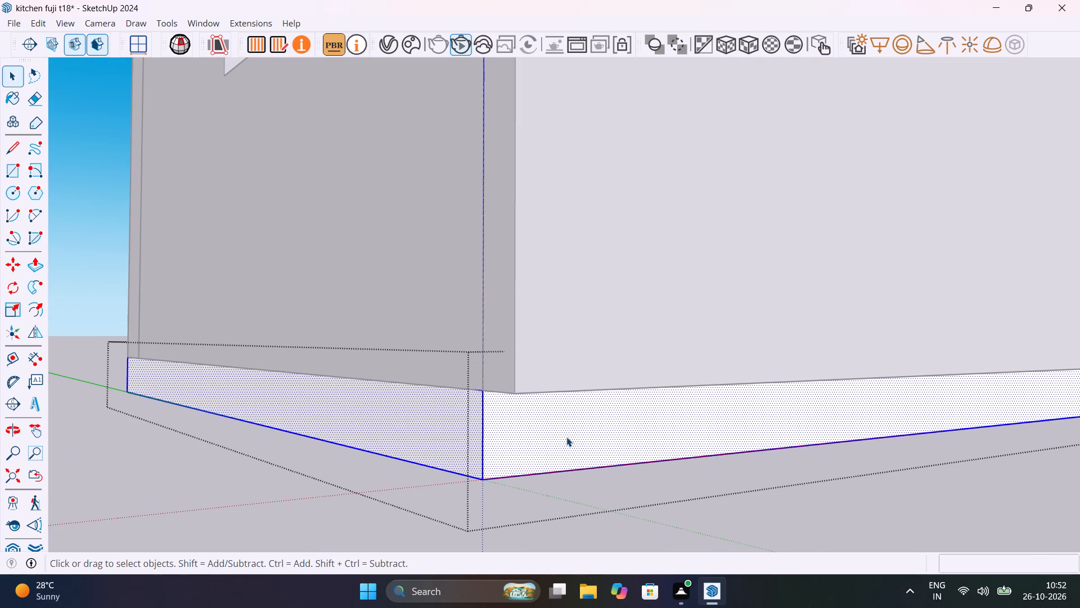
key("p")
left_click(551, 435)
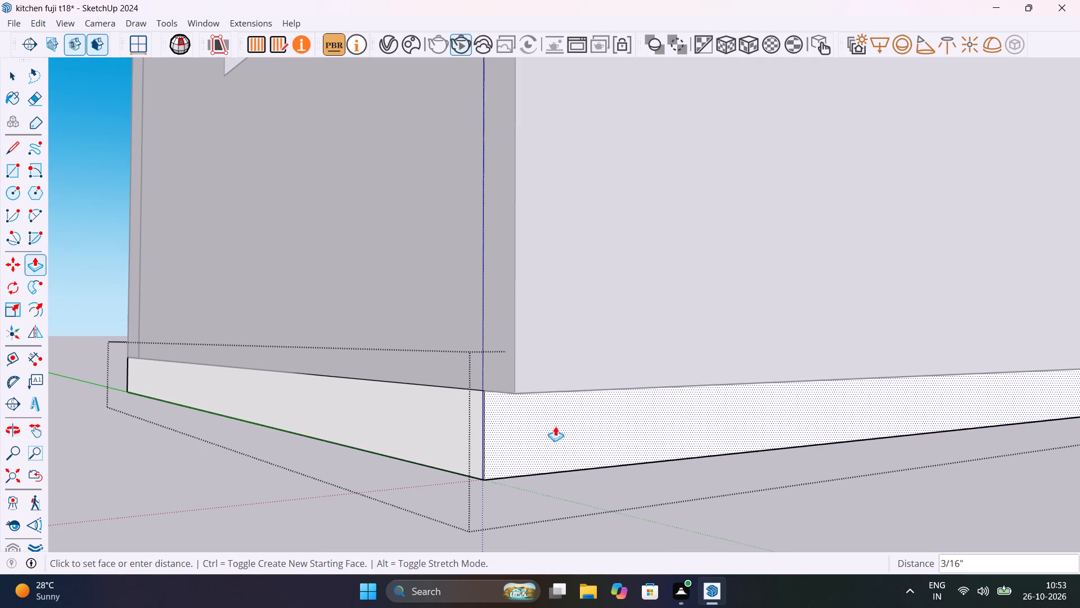
left_click(532, 408)
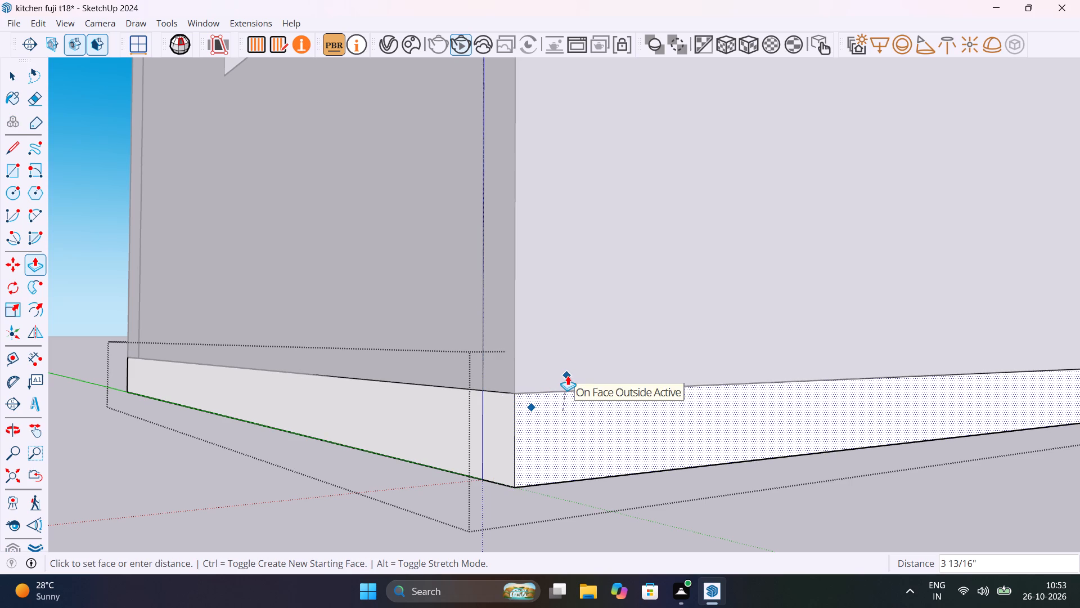
left_click(568, 375)
scroll(615, 463, "down", 8)
key("space")
left_click(826, 527)
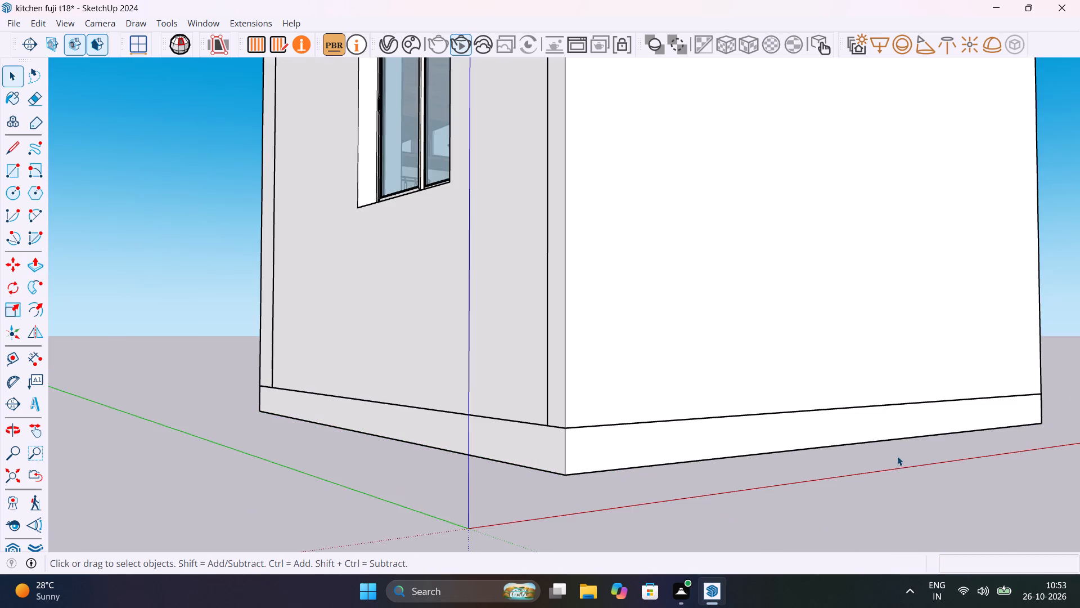
Place a section plane on the outer face of the new front wall.
scroll(897, 455, "down", 6)
middle_click_drag(865, 452, 618, 566)
scroll(794, 398, "down", 11)
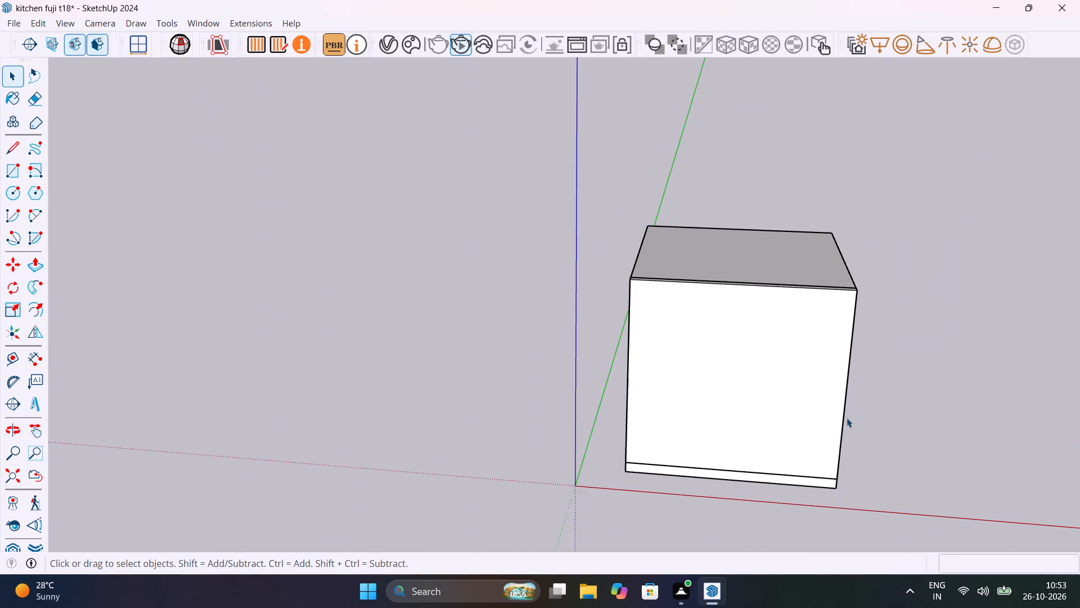
middle_click_drag(854, 375, 879, 333)
scroll(879, 333, "down", 1)
scroll(851, 336, "up", 9)
middle_click_drag(864, 359, 813, 292)
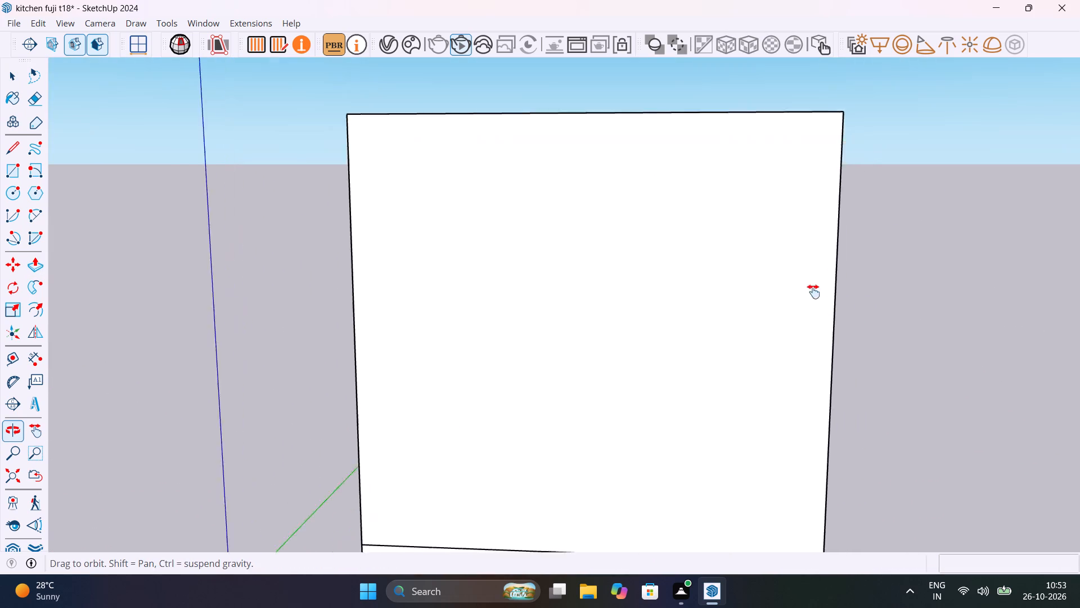
middle_click_drag(813, 292, 864, 276)
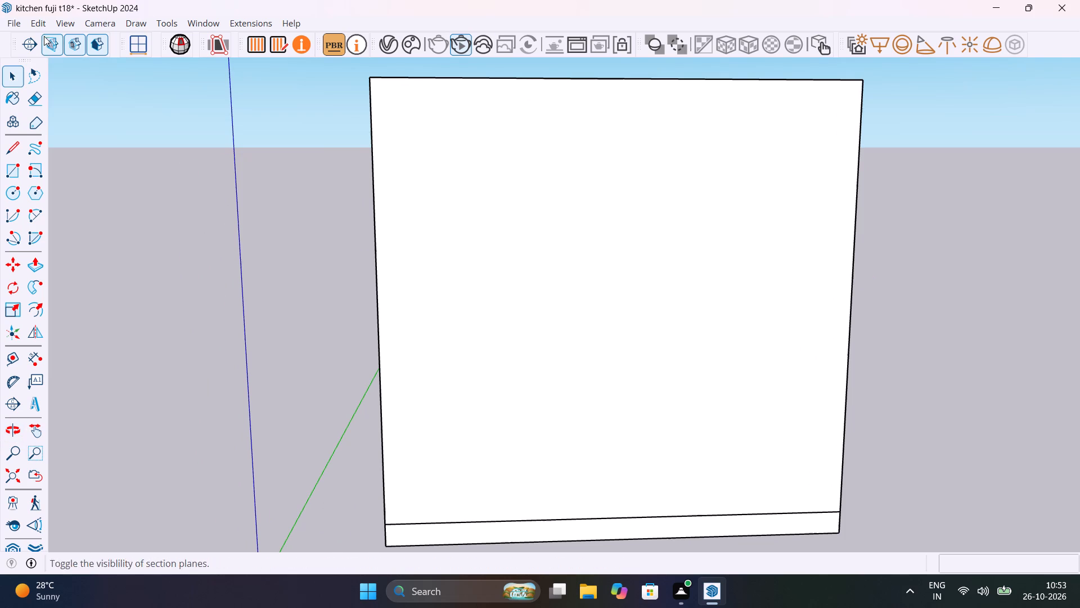
left_click(25, 44)
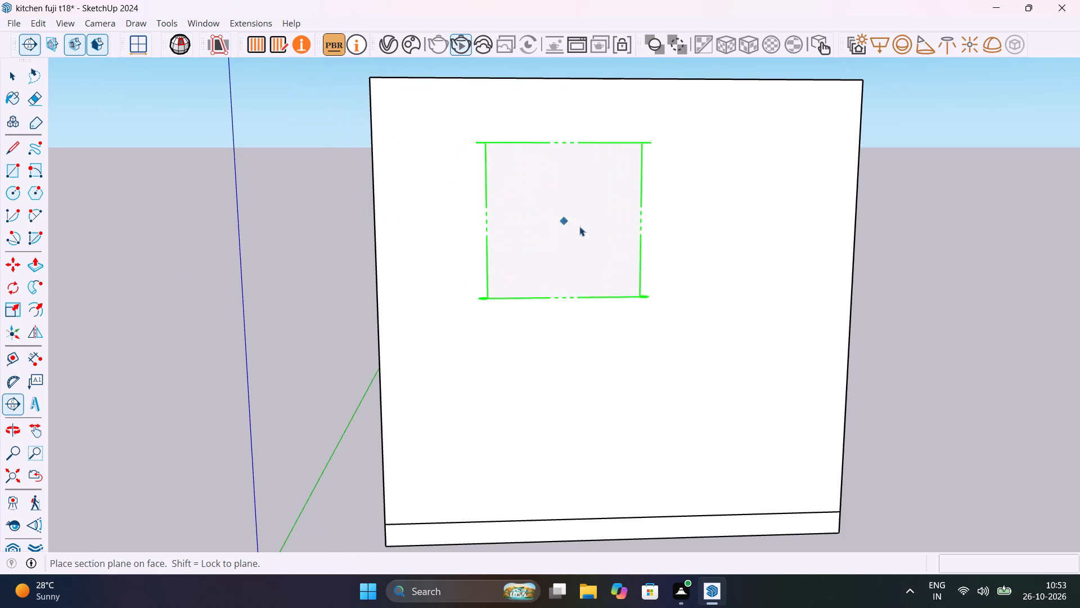
left_click(610, 287)
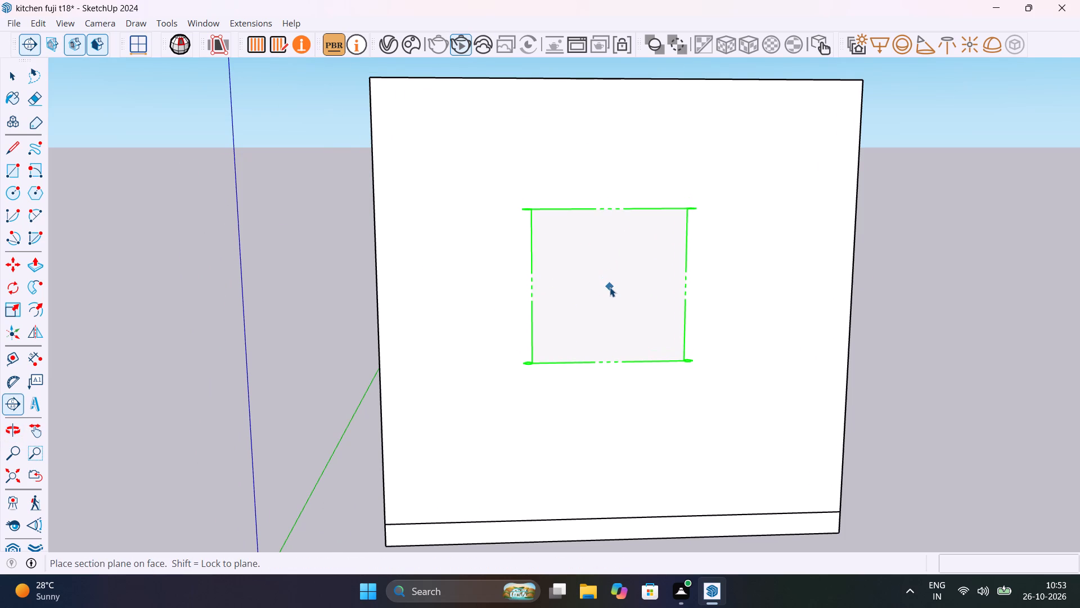
scroll(610, 287, "down", 19)
scroll(610, 287, "down", 5)
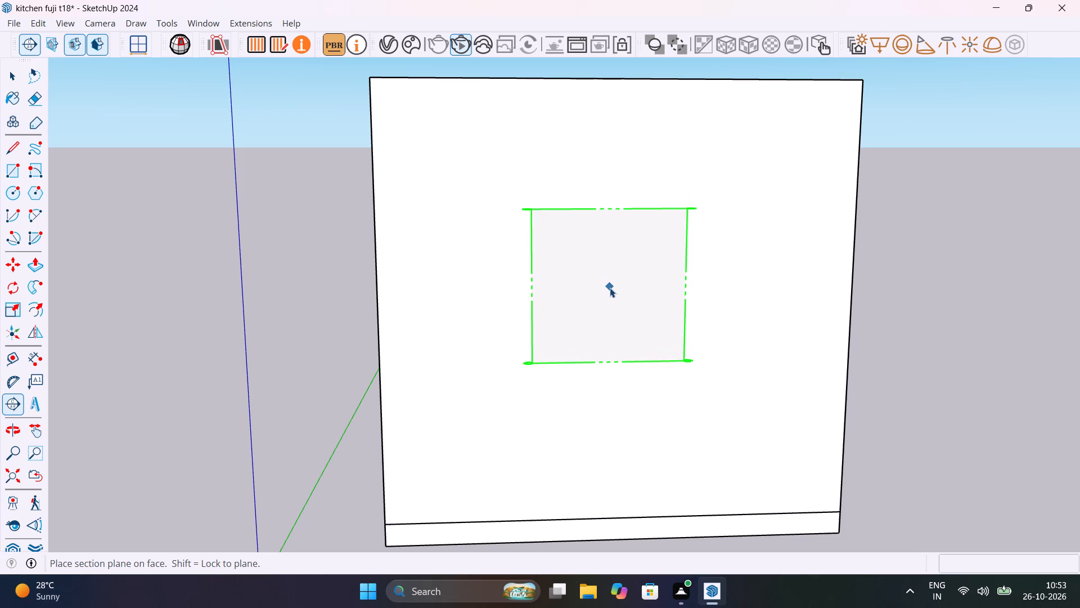
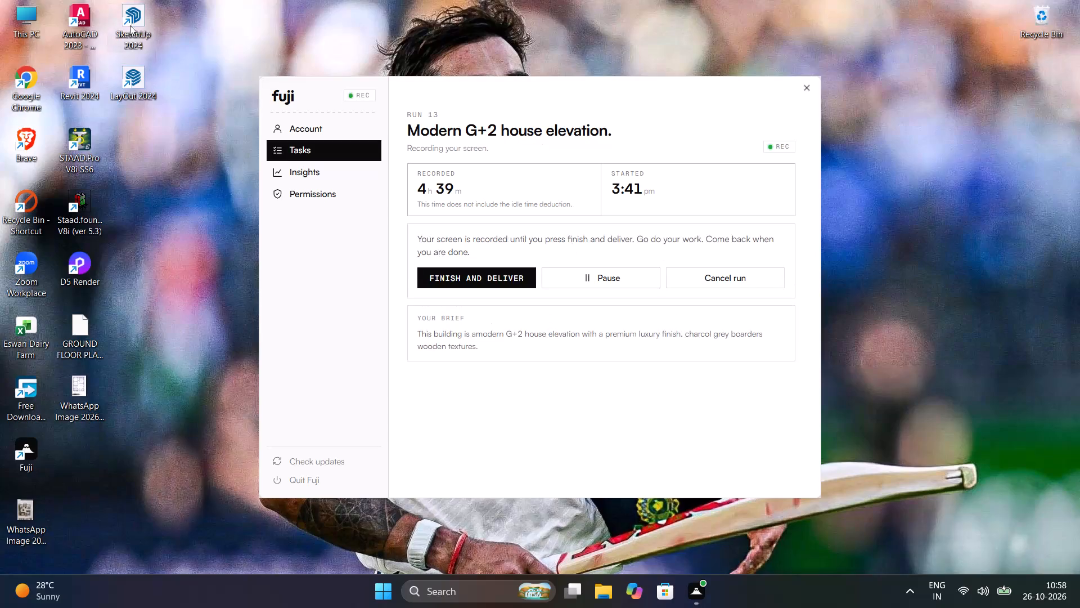
Launch SketchUp 2024 and open the model kitchen fuji t18 from the recent files.
double_click(131, 22)
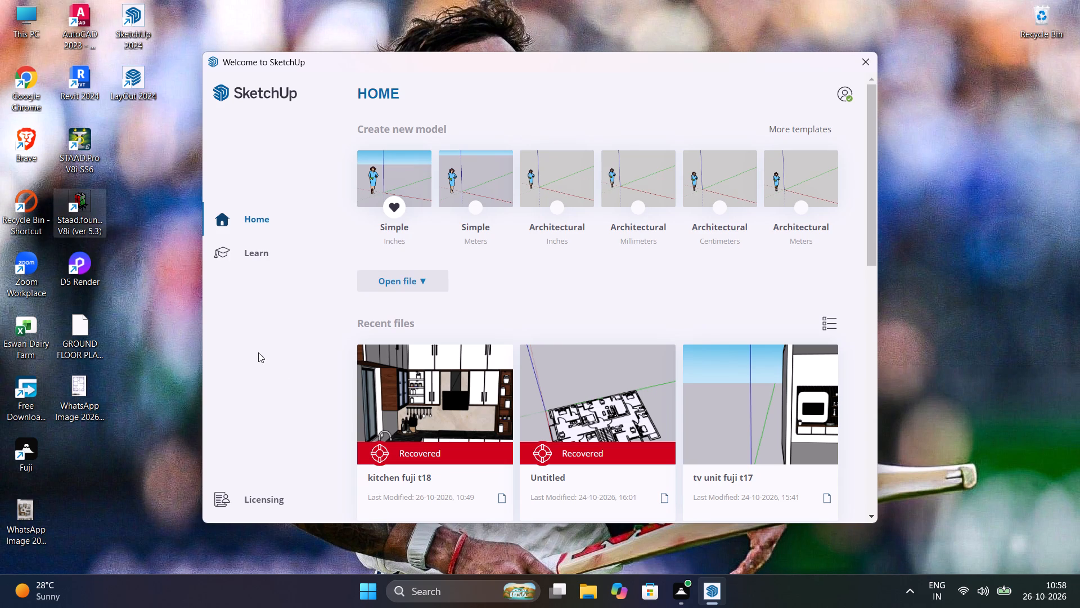
left_click(428, 448)
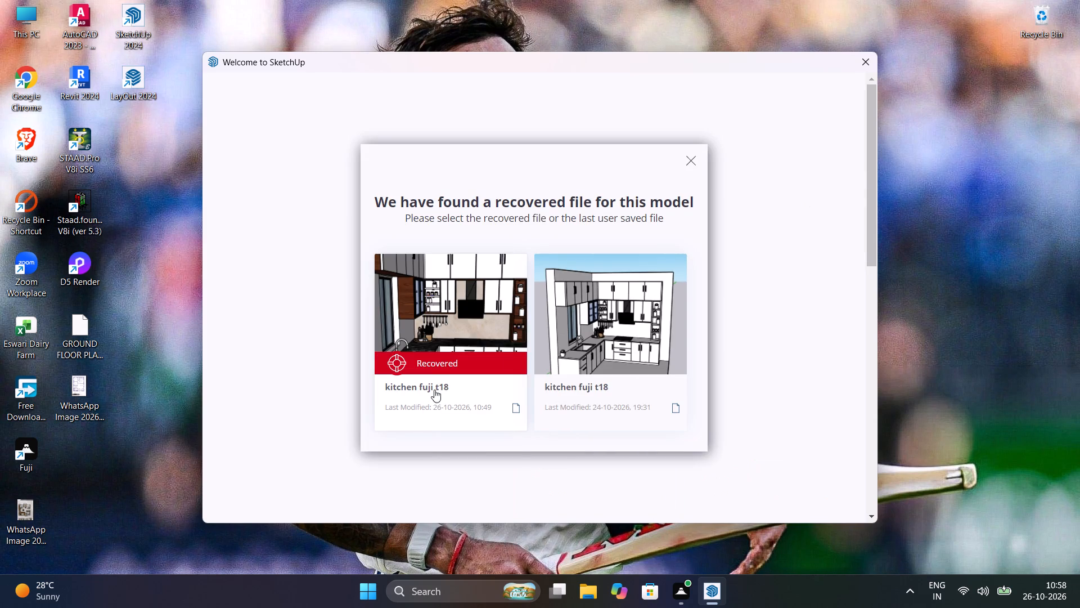
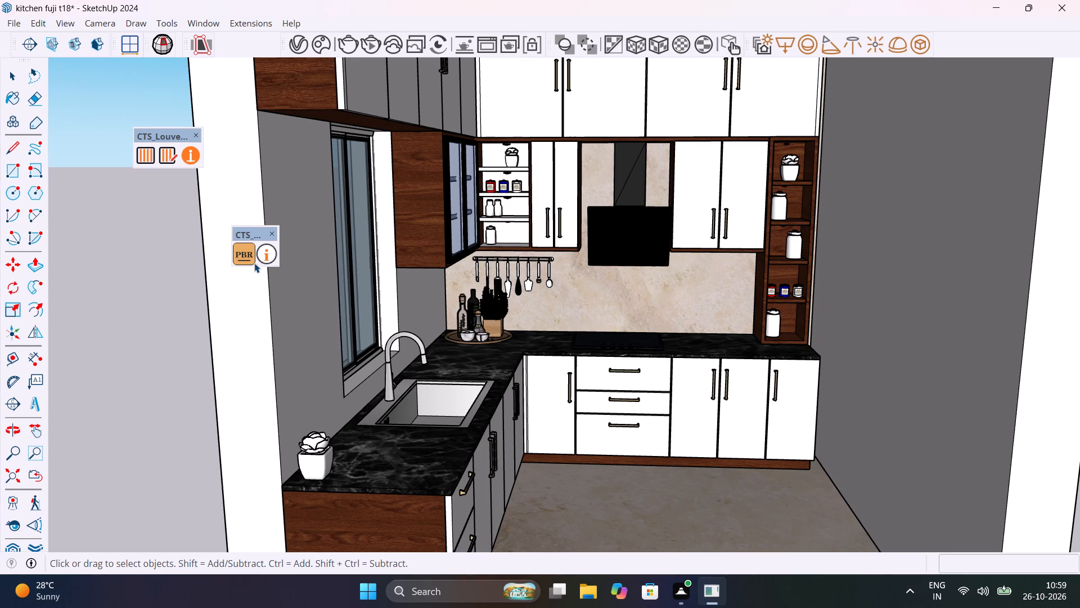
Dock the floating CTS PBR and CTS Louvers toolbars alongside the other toolbars above the model.
left_click_drag(255, 234, 256, 86)
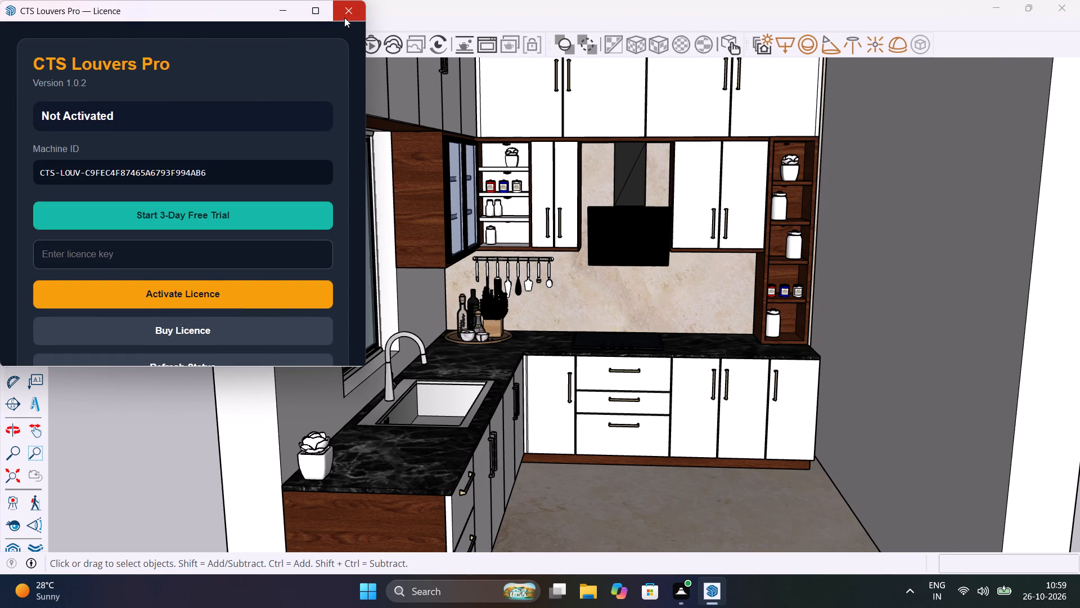
left_click(344, 17)
left_click_drag(255, 230, 241, 136)
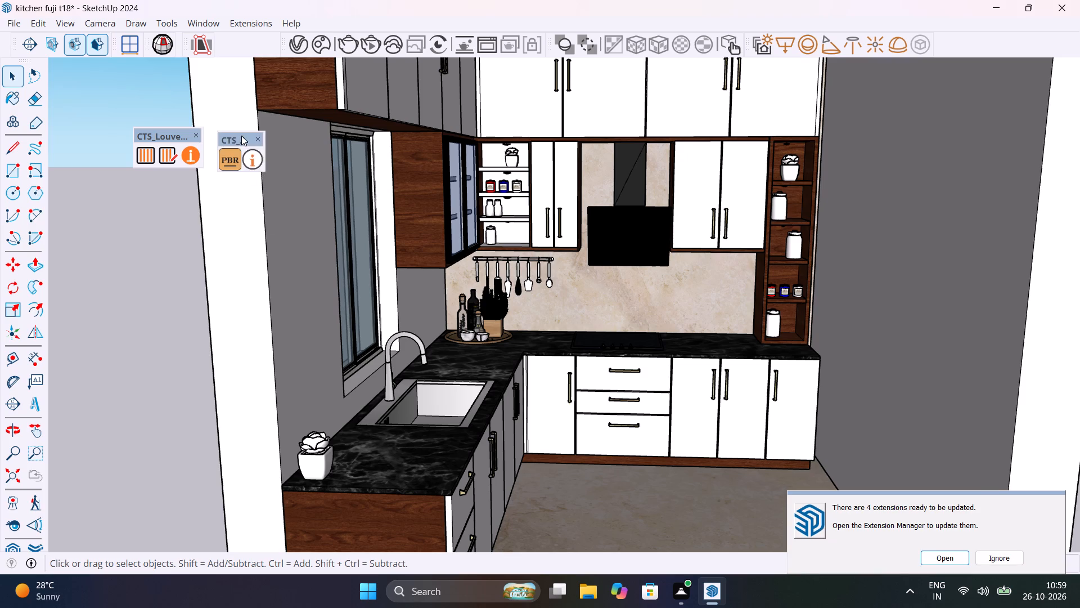
left_click_drag(241, 136, 255, 34)
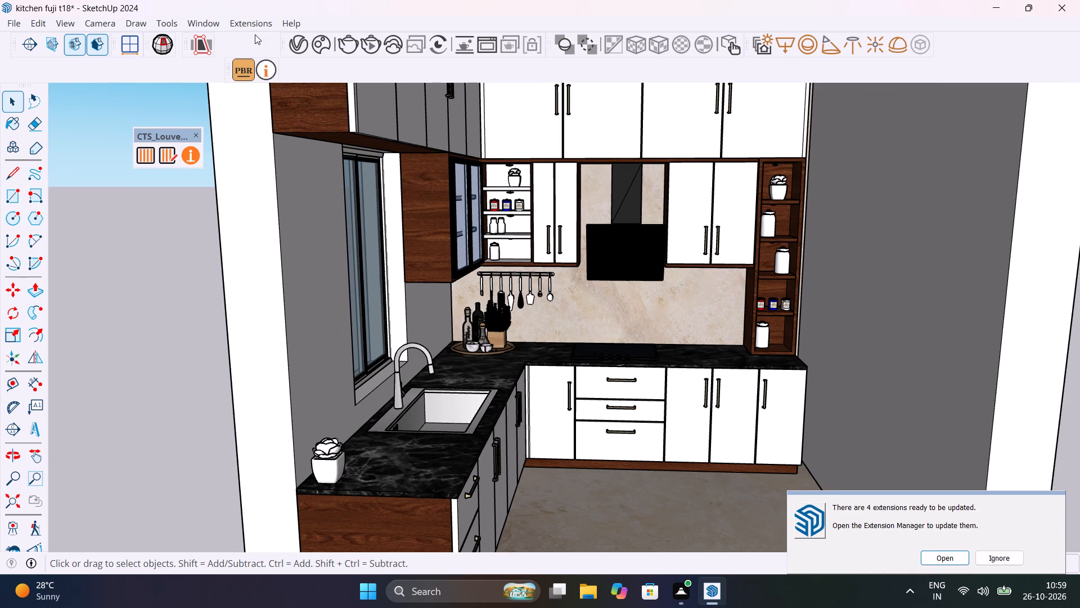
left_click(225, 73)
left_click_drag(228, 70, 228, 68)
left_click_drag(228, 68, 228, 44)
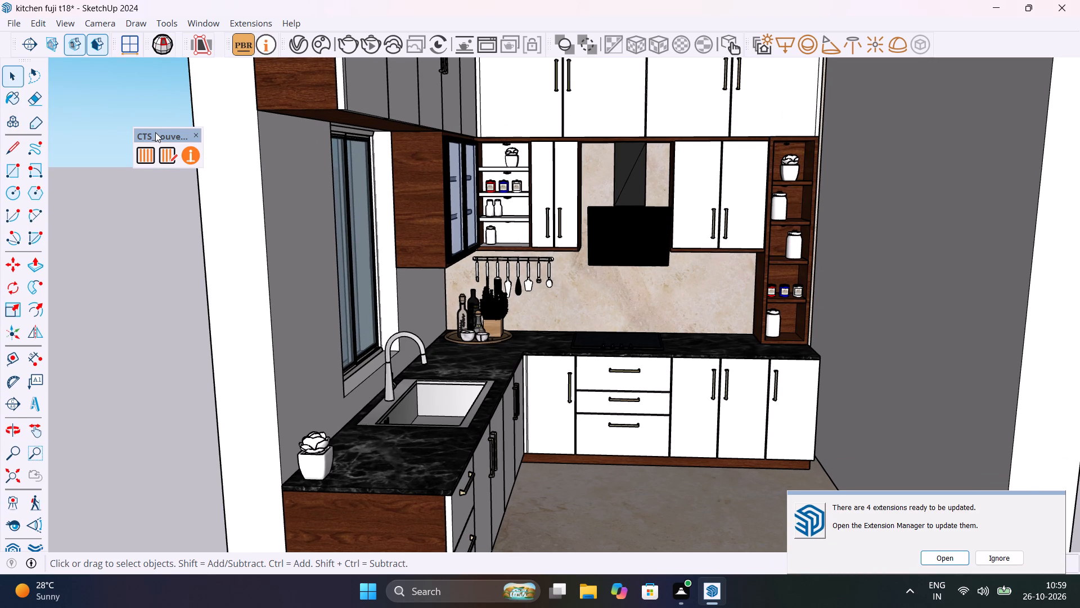
left_click_drag(156, 132, 441, 19)
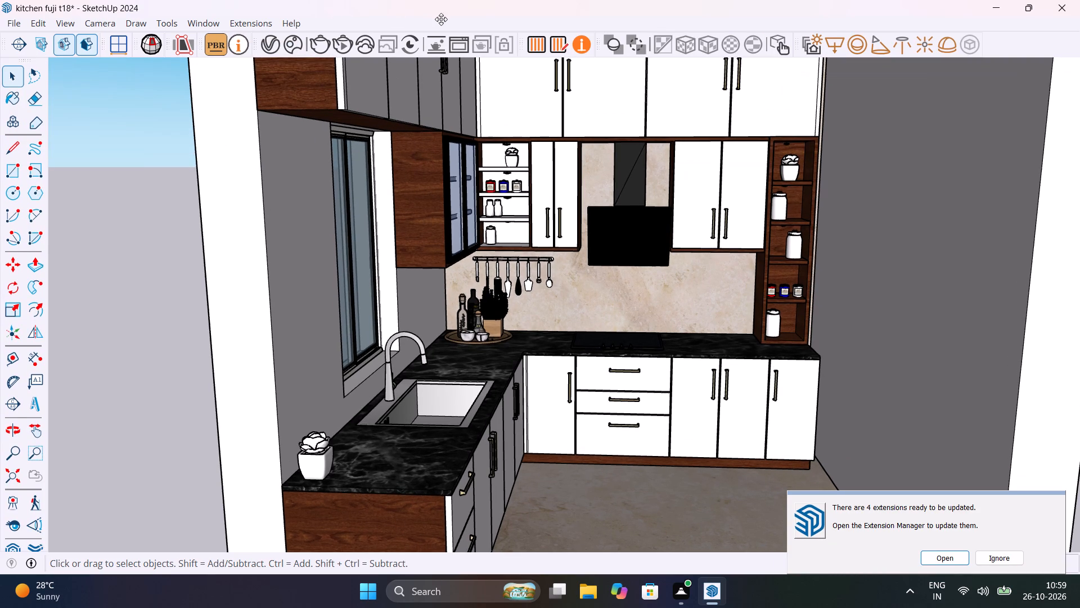
left_click_drag(441, 19, 748, 27)
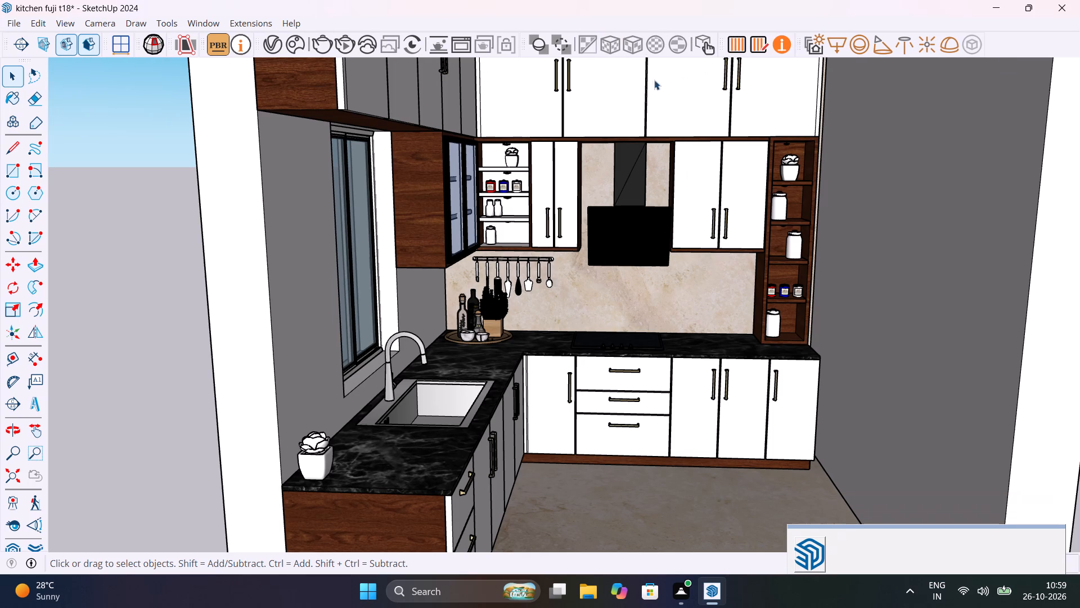
Save the model as kitchen fuji t18 in the SketchUp projects folder, replacing the existing file.
scroll(561, 199, "down", 7)
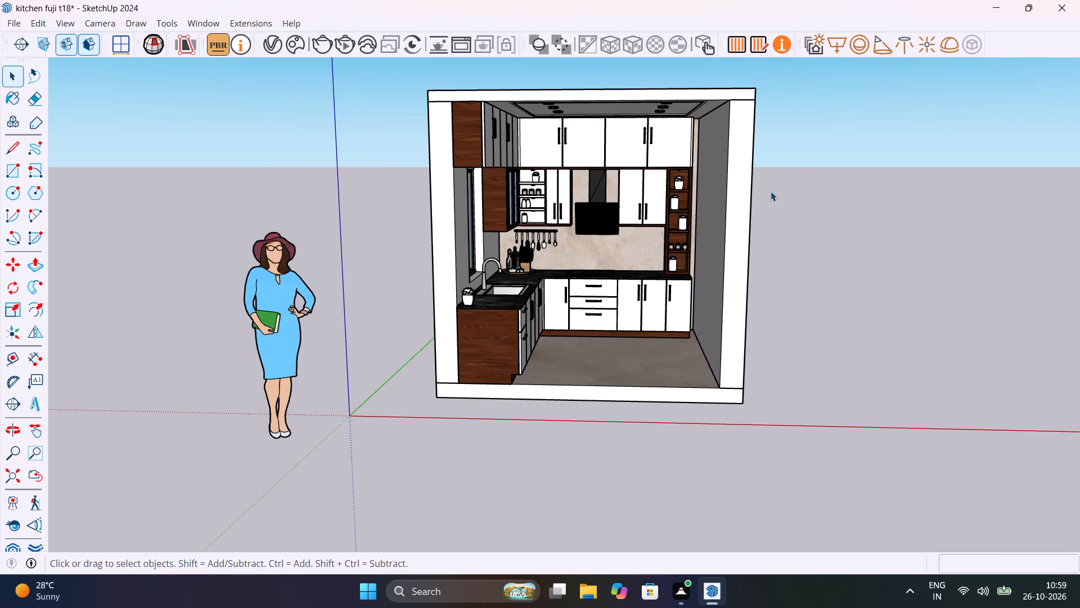
scroll(771, 191, "up", 3)
middle_click_drag(728, 204, 738, 222)
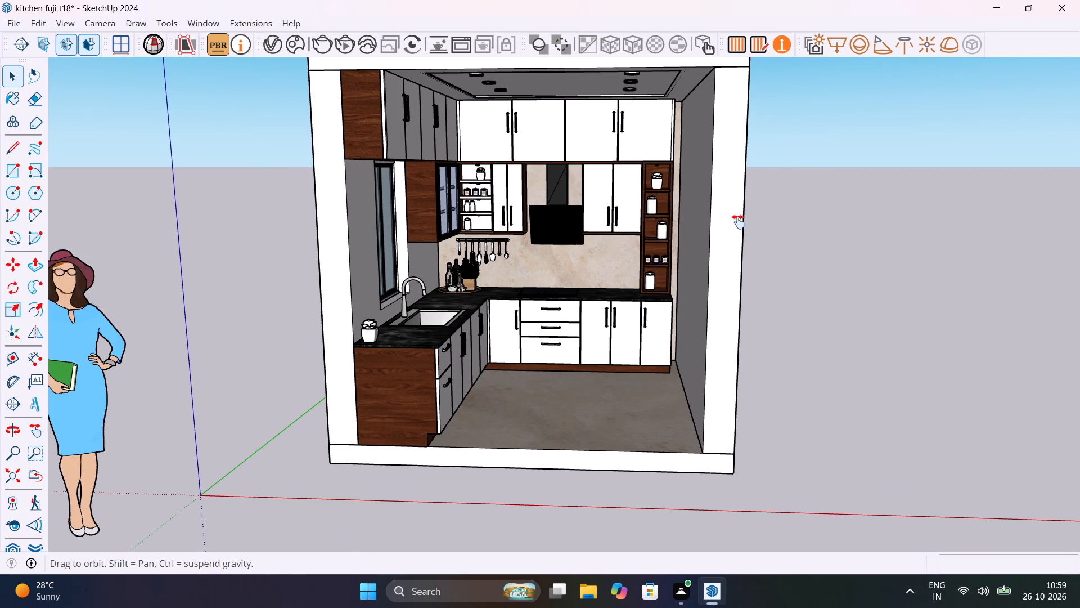
middle_click_drag(738, 222, 755, 276)
key("ctrl+s")
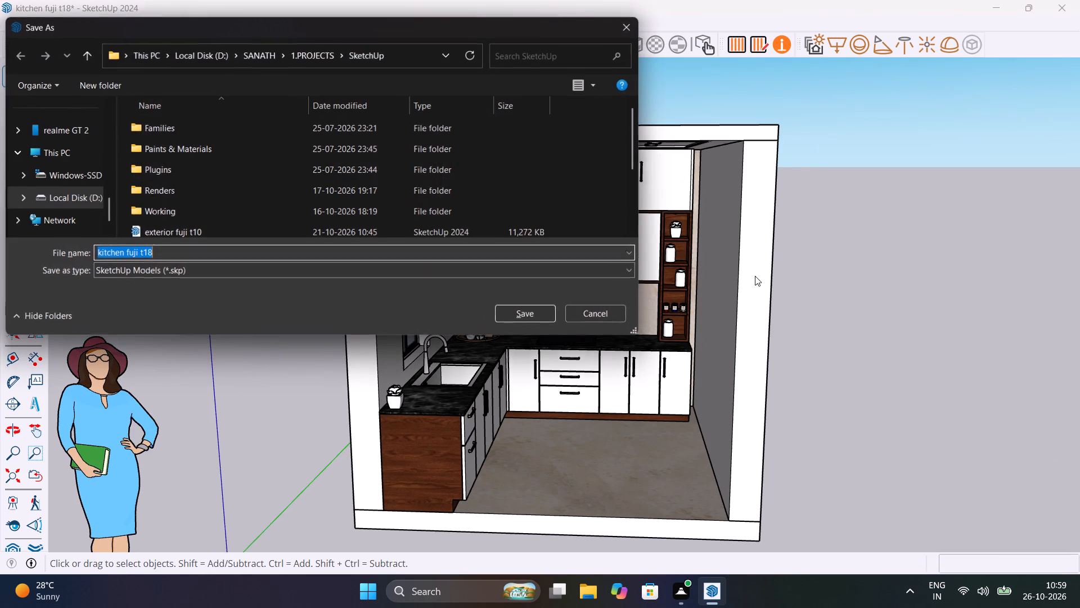
left_click(535, 315)
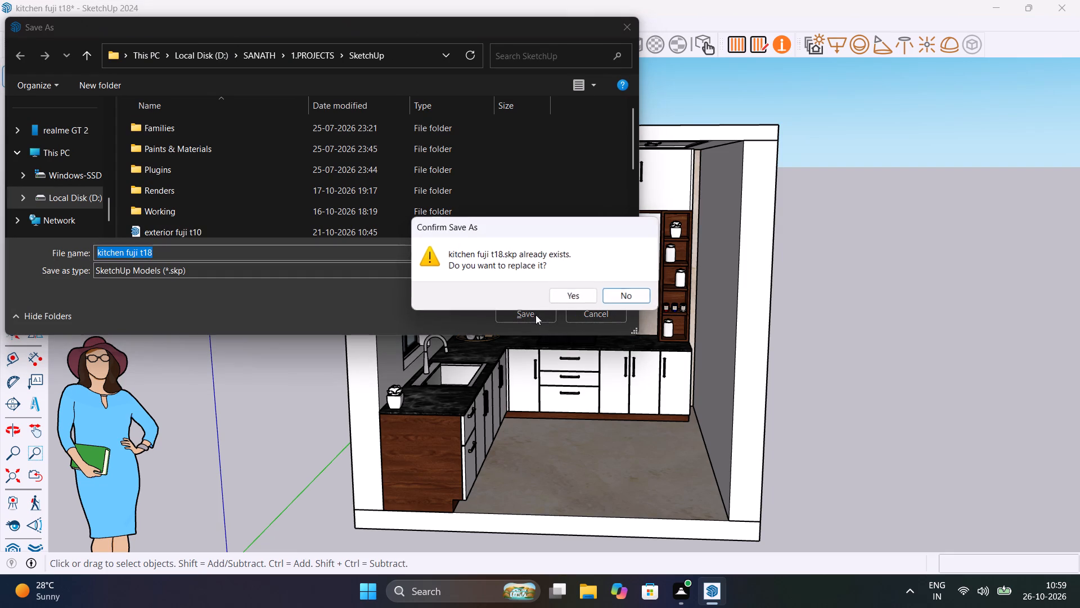
left_click(576, 298)
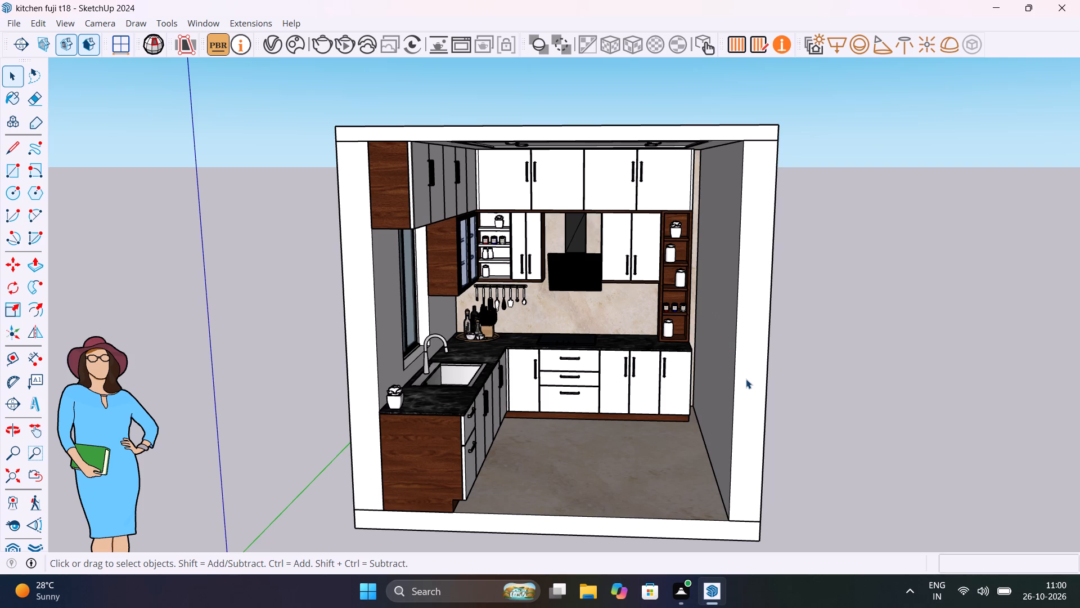
scroll(740, 365, "up", 1)
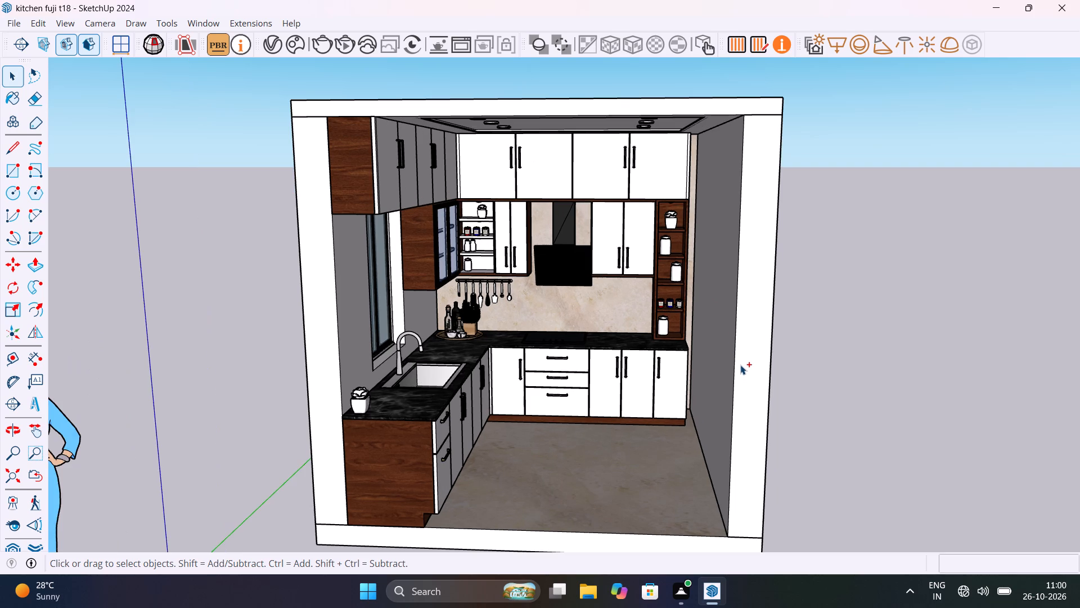
key("ctrl+s")
Draw a 9' 4" by 10' rectangle covering the kitchen's open front, from the roof slab's corner to the floor slab's opposite corner.
key("r")
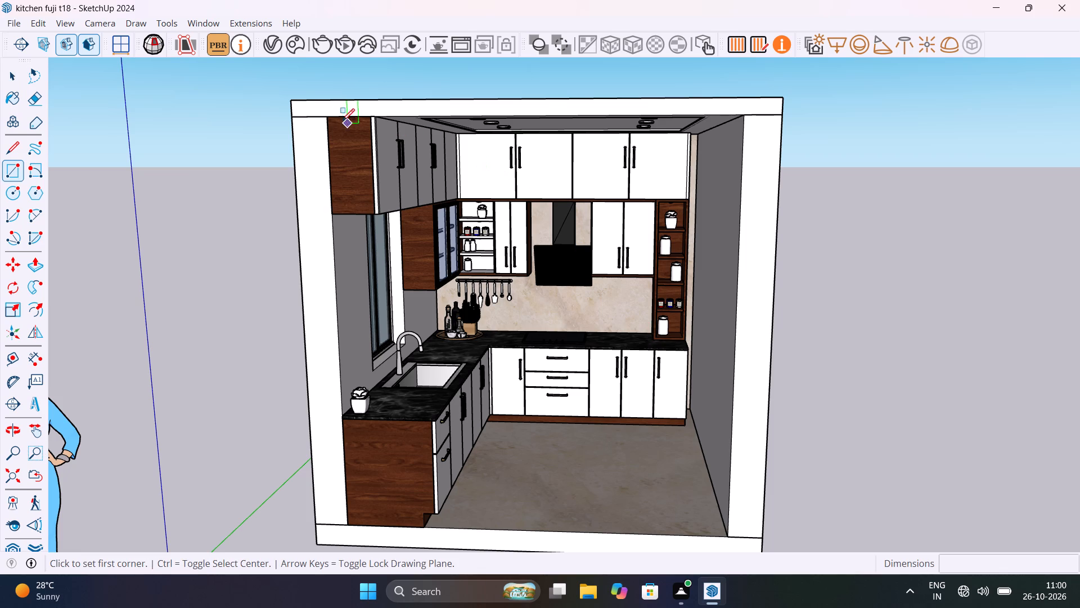
left_click(291, 101)
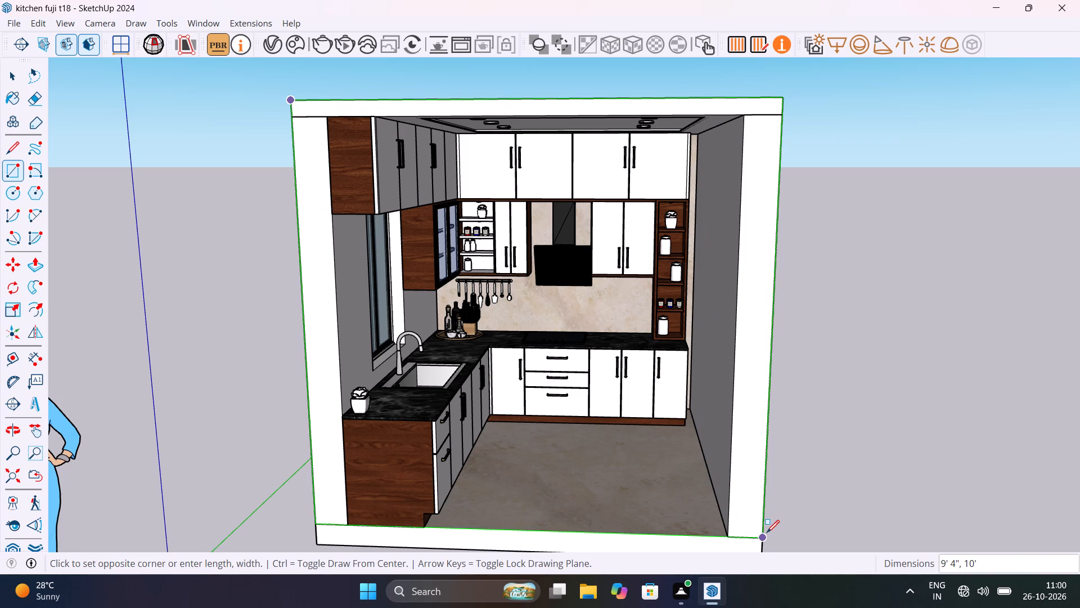
left_click_drag(767, 533, 766, 538)
Push/Pull the new front rectangle outward by 4" to form the front wall.
middle_click_drag(584, 459, 760, 458)
key("p")
left_click(712, 431)
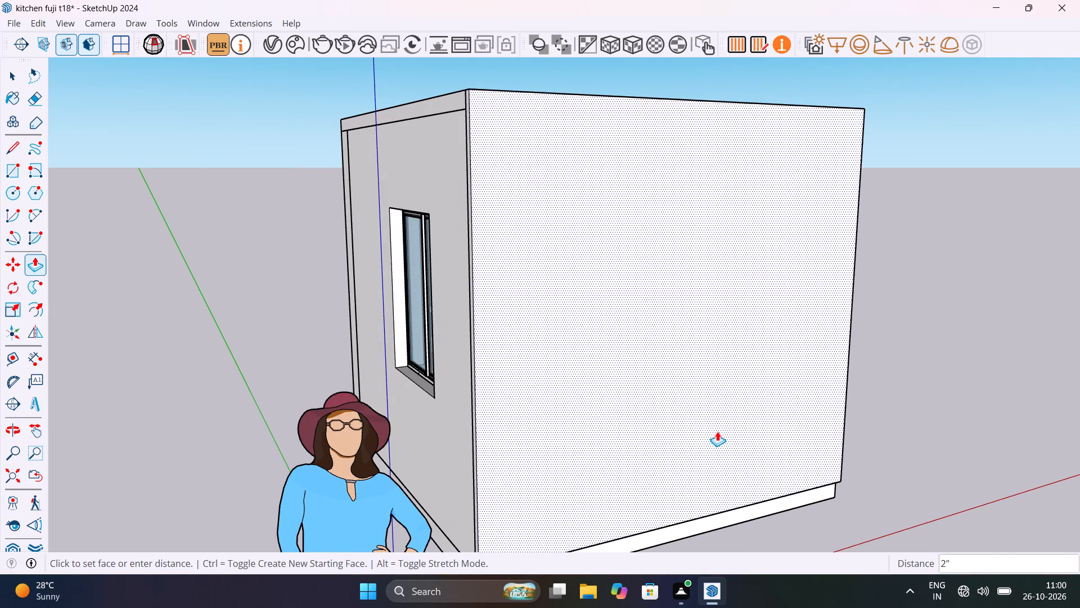
type("4\"")
key("Return")
scroll(717, 431, "up", 1)
key("space")
Select all the connected geometry of the new front wall and make it a group.
scroll(667, 428, "down", 9)
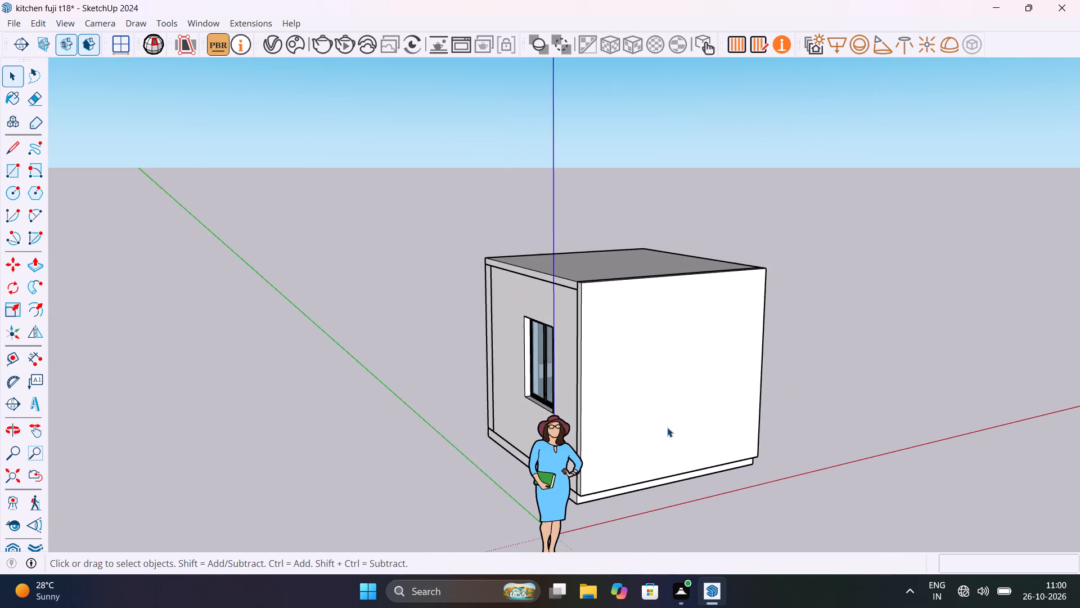
scroll(595, 493, "up", 13)
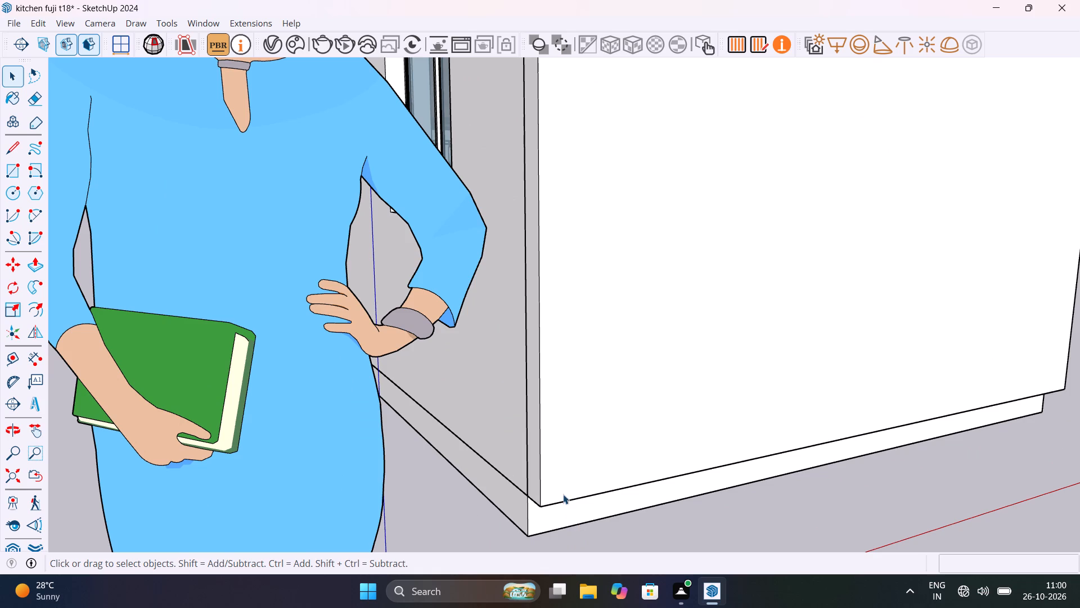
left_click(563, 494)
triple_click(563, 494)
right_click(563, 494)
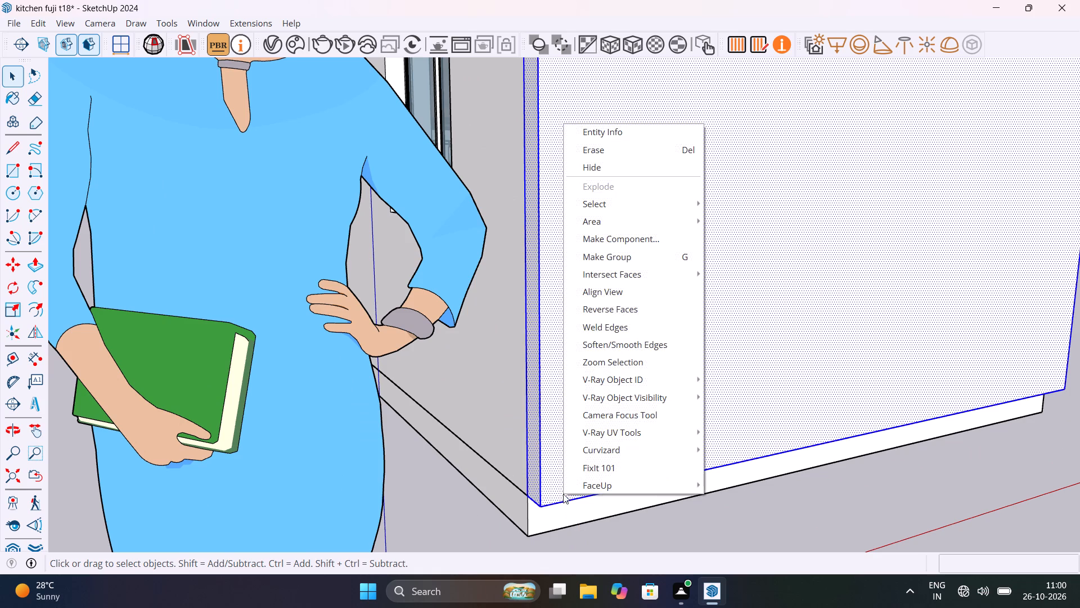
left_click(612, 256)
left_click_drag(917, 500, 928, 506)
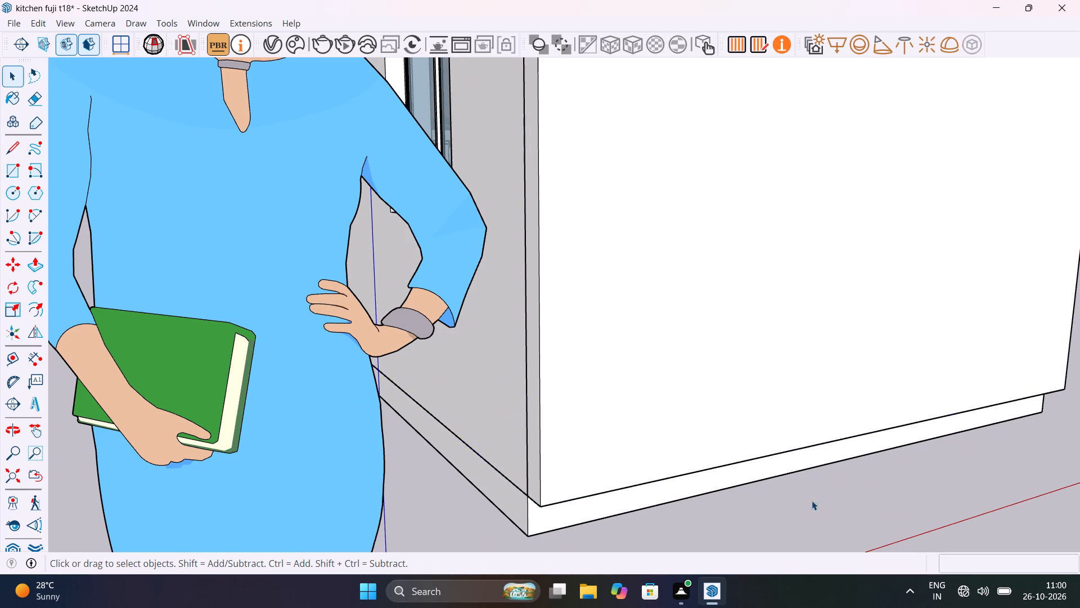
Inside the floor slab group, Push/Pull the front face out 4" flush with the new front wall, and exit the group.
scroll(583, 531, "up", 9)
double_click(553, 495)
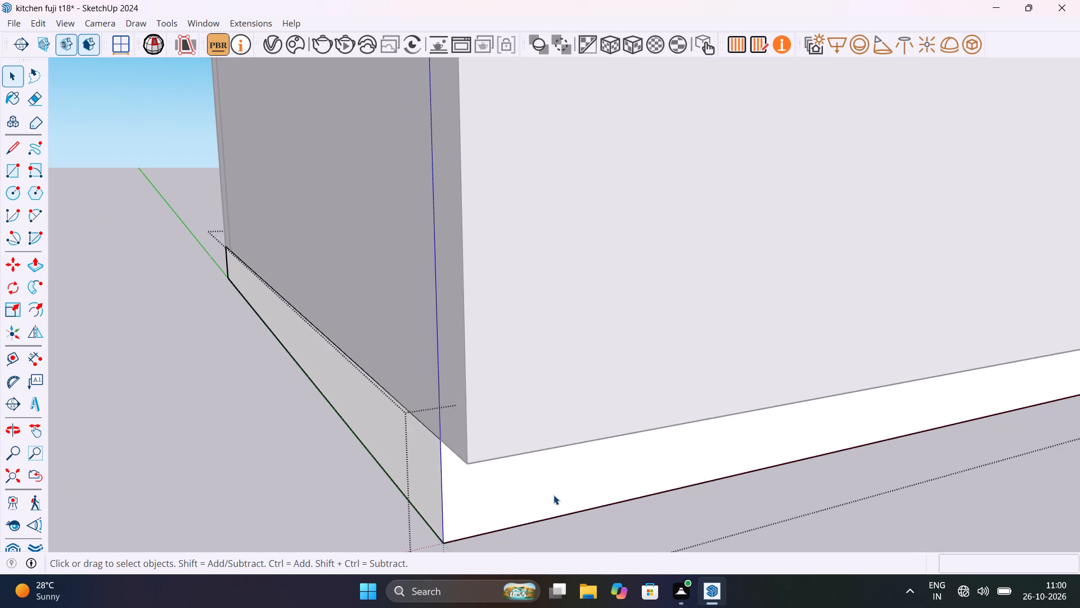
left_click(553, 495)
left_click(553, 495)
left_click(516, 498)
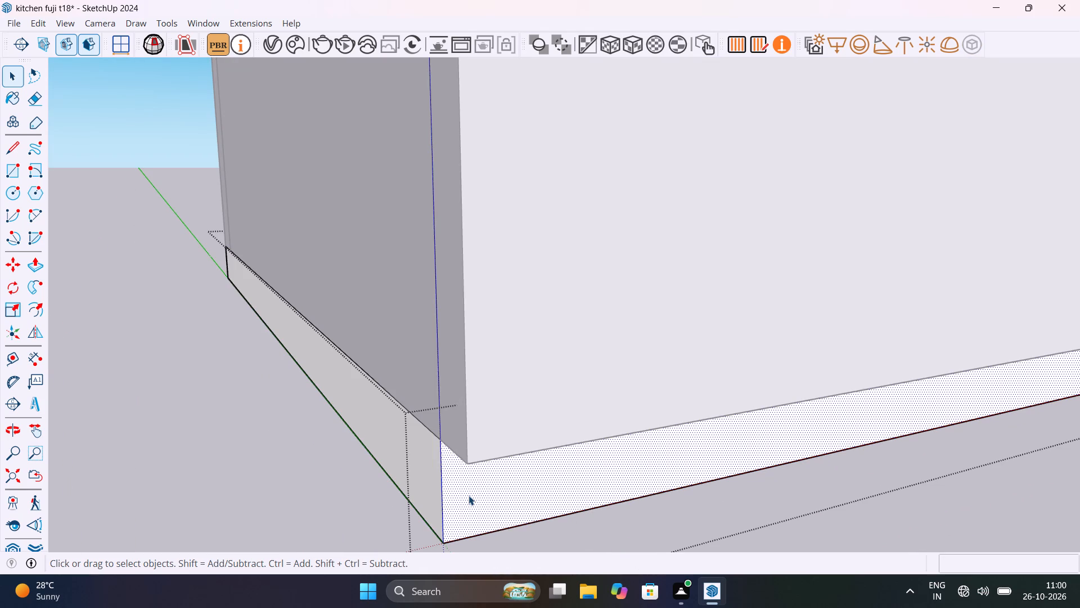
key("p")
left_click(469, 495)
left_click(499, 441)
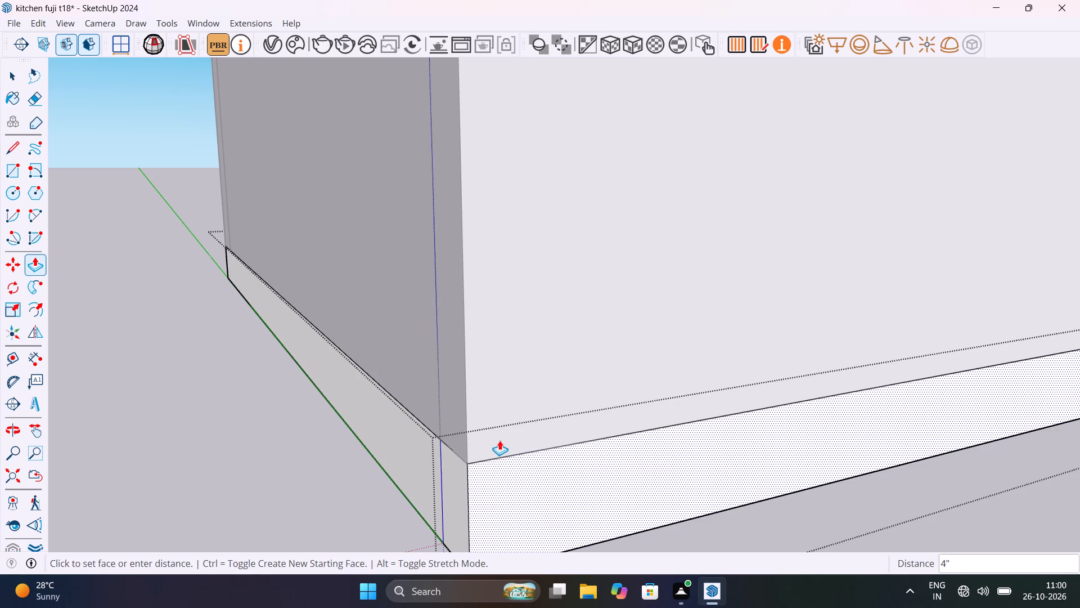
key("space")
scroll(550, 467, "down", 14)
left_click(278, 493)
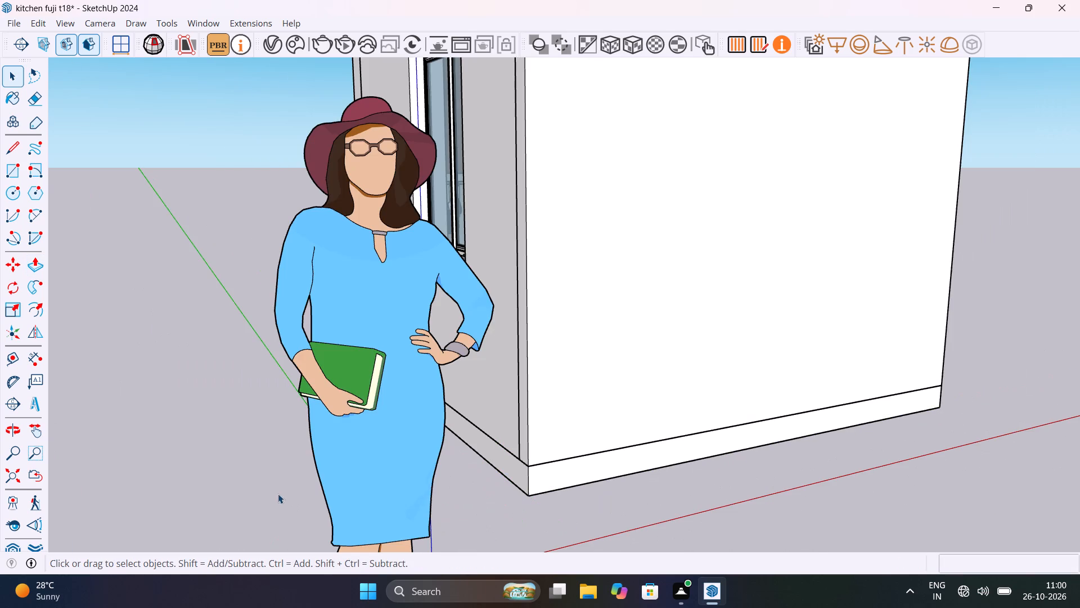
Delete the scale figure of the woman standing beside the kitchen.
left_click(375, 476)
key("Delete")
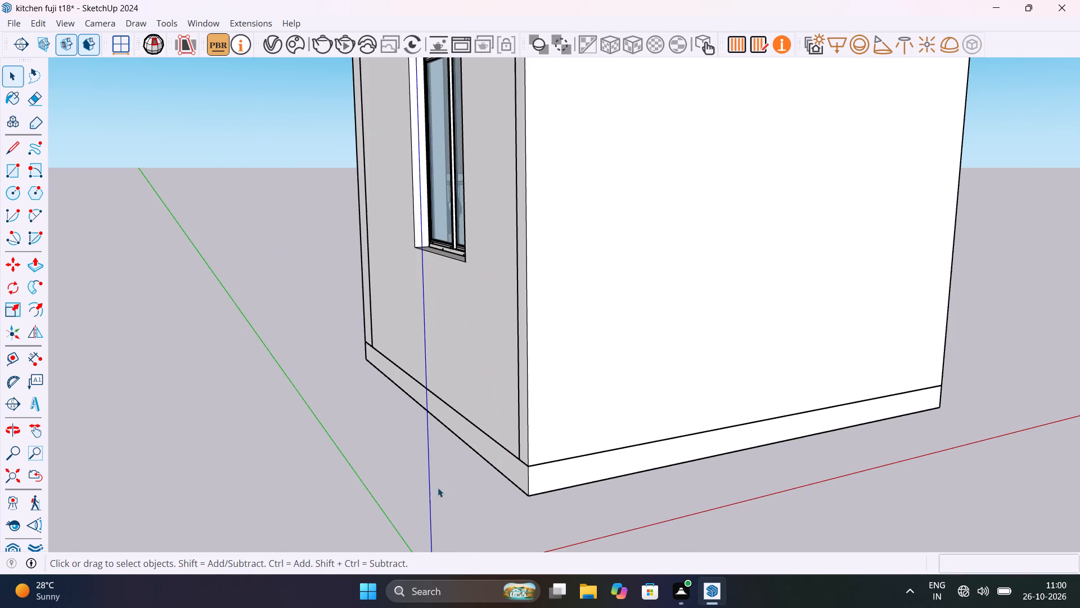
Save the model and place a section plane on the outer face of the front wall.
scroll(496, 479, "down", 5)
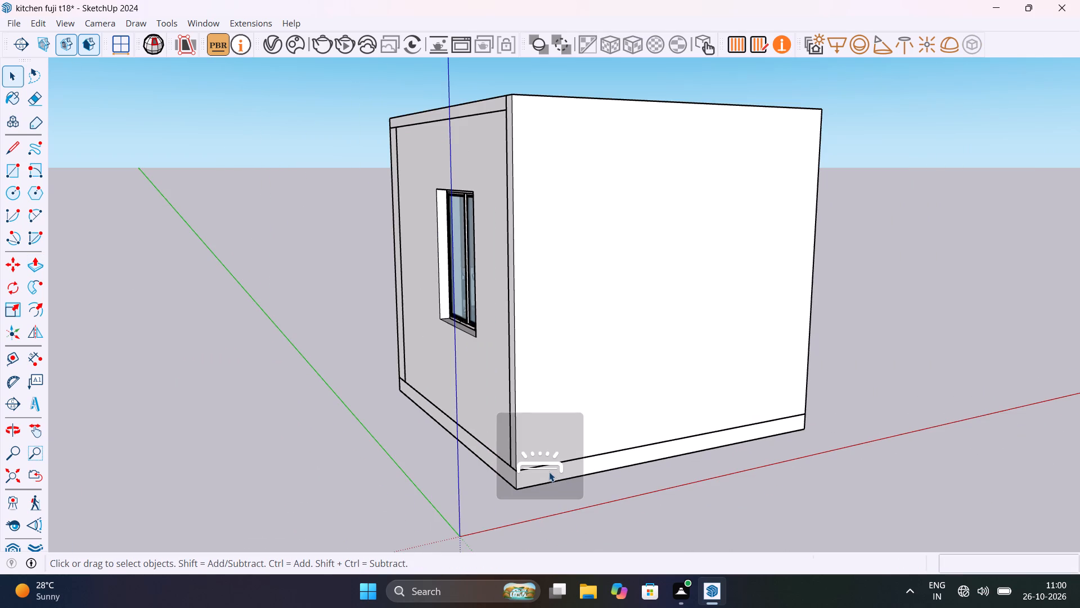
scroll(731, 410, "down", 1)
middle_click_drag(728, 406, 544, 475)
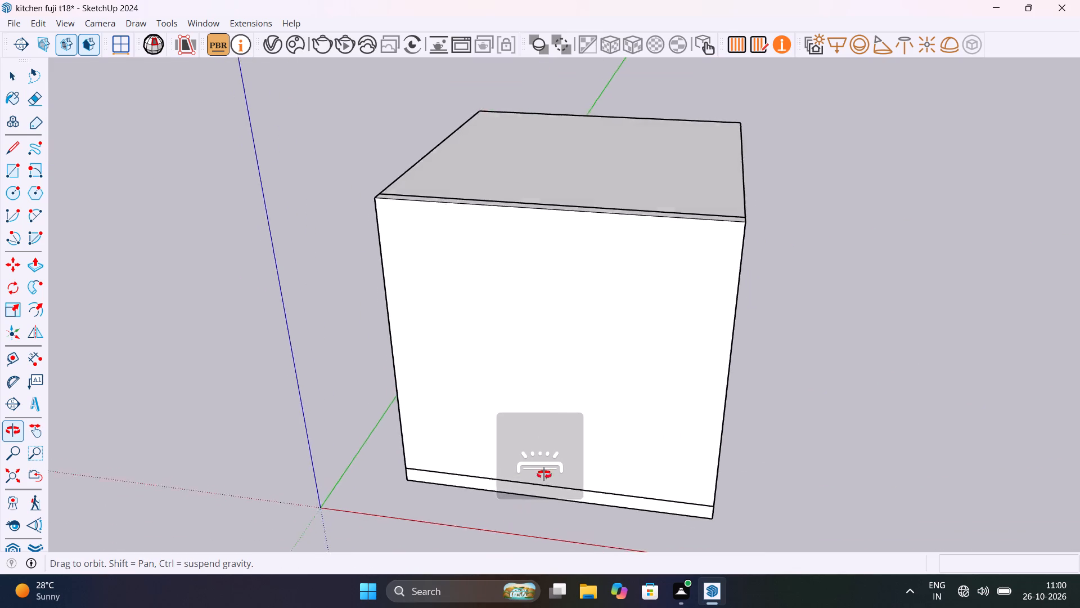
middle_click_drag(544, 475, 673, 427)
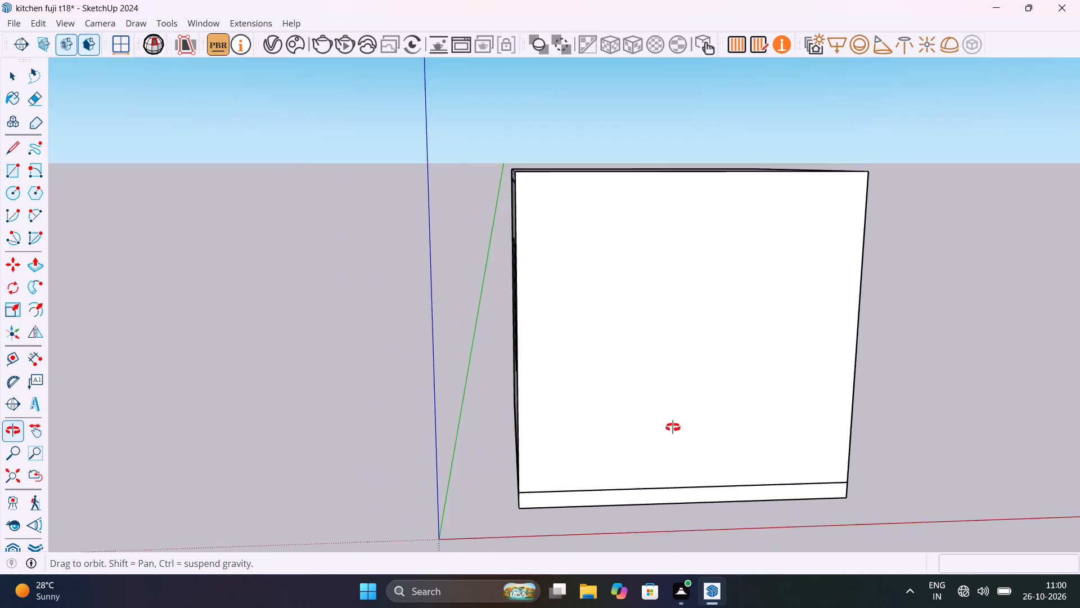
middle_click_drag(673, 427, 616, 416)
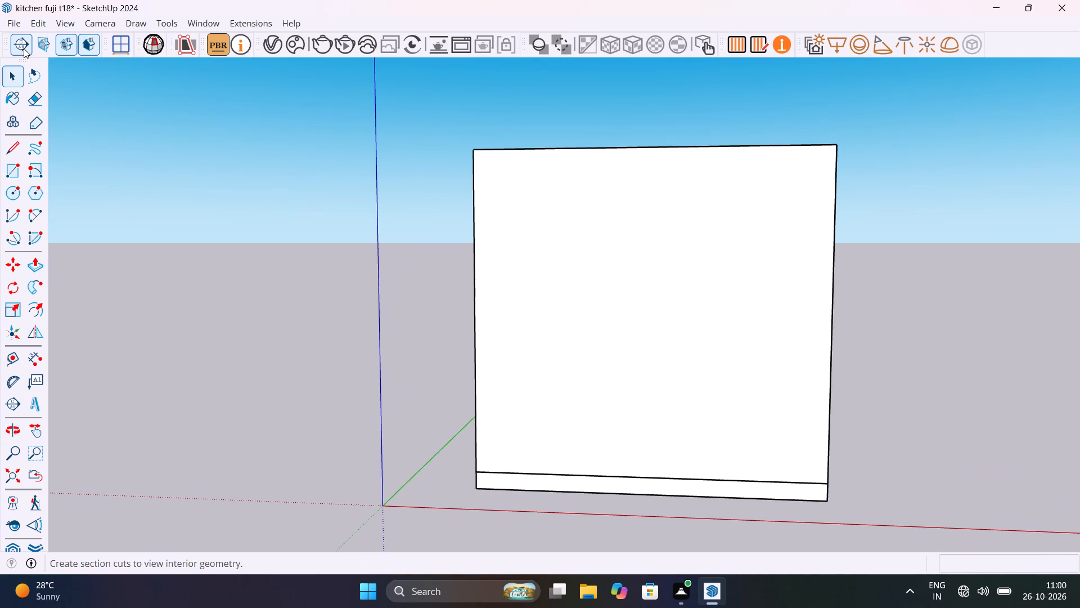
left_click(24, 47)
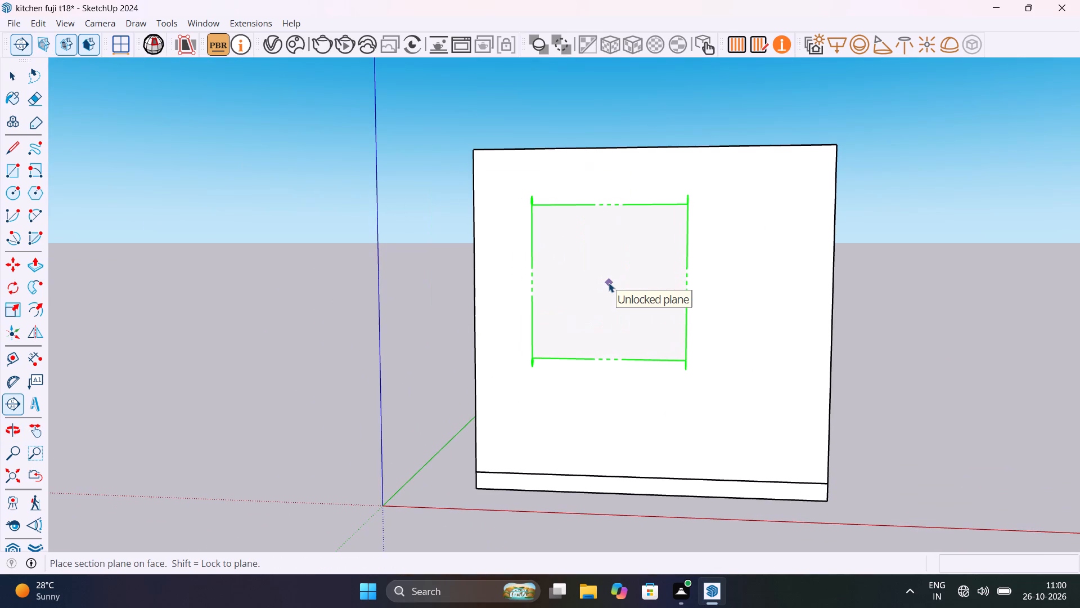
key("ctrl+s")
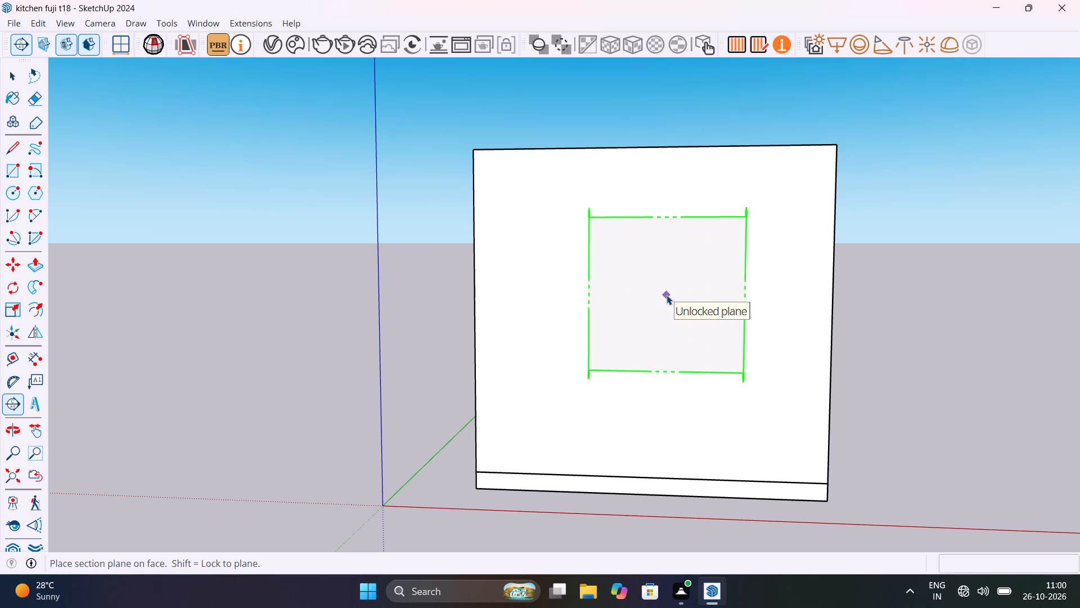
left_click(661, 299)
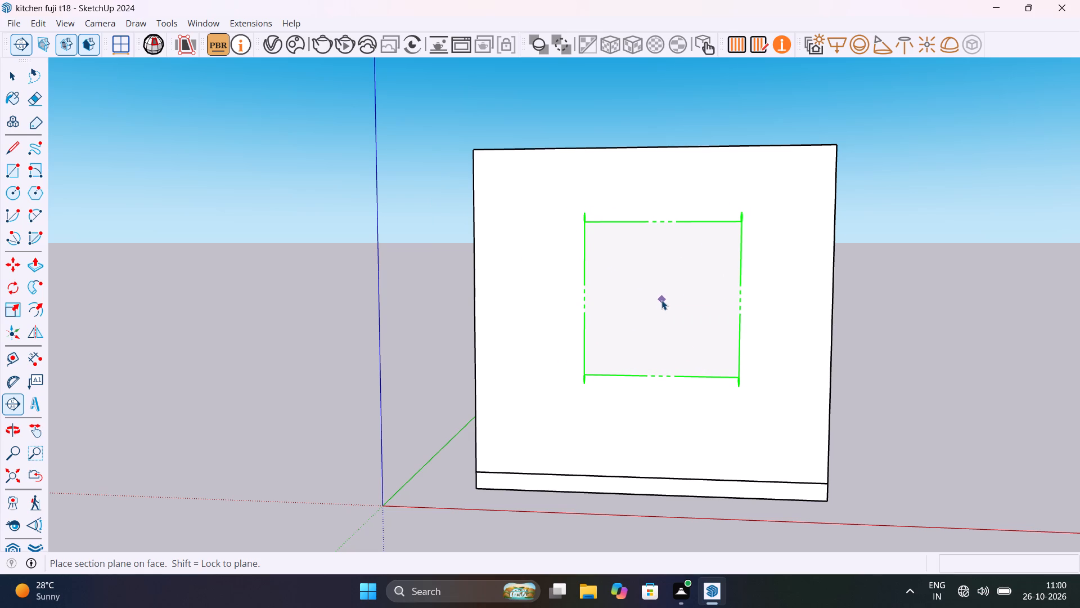
left_click(593, 332)
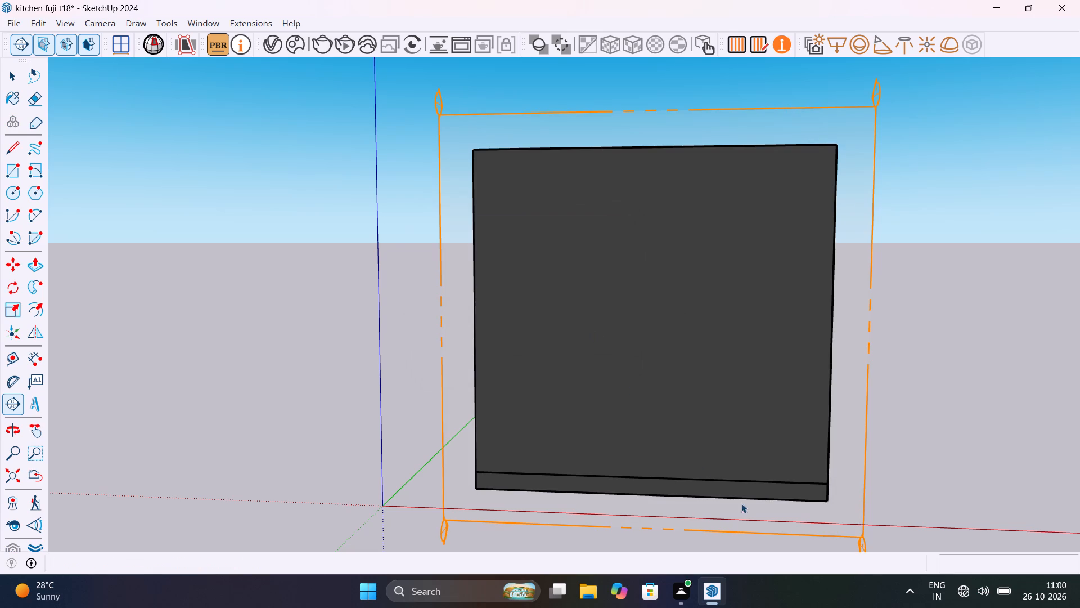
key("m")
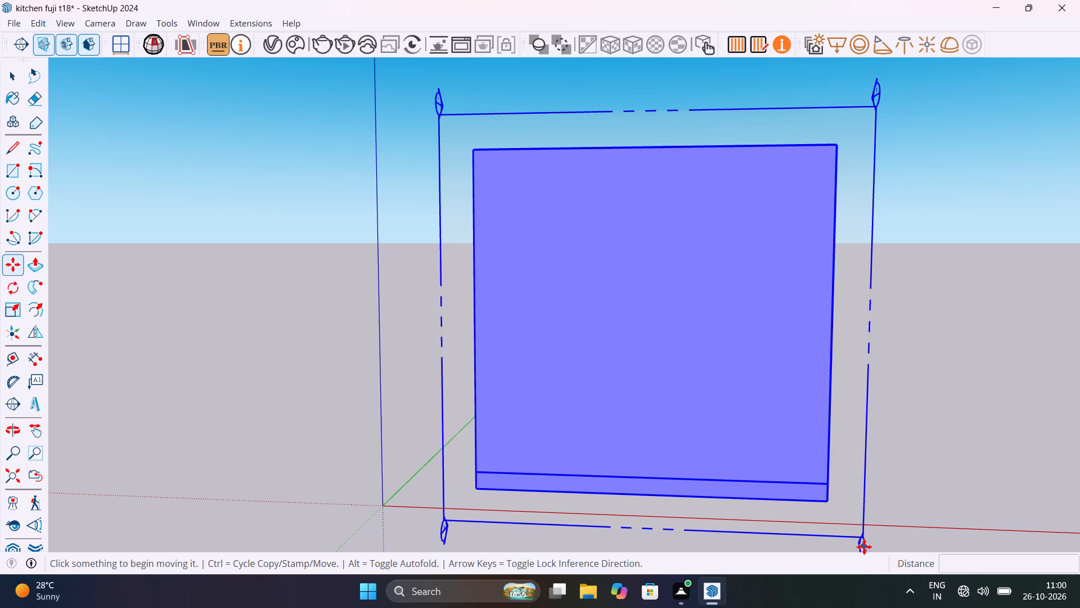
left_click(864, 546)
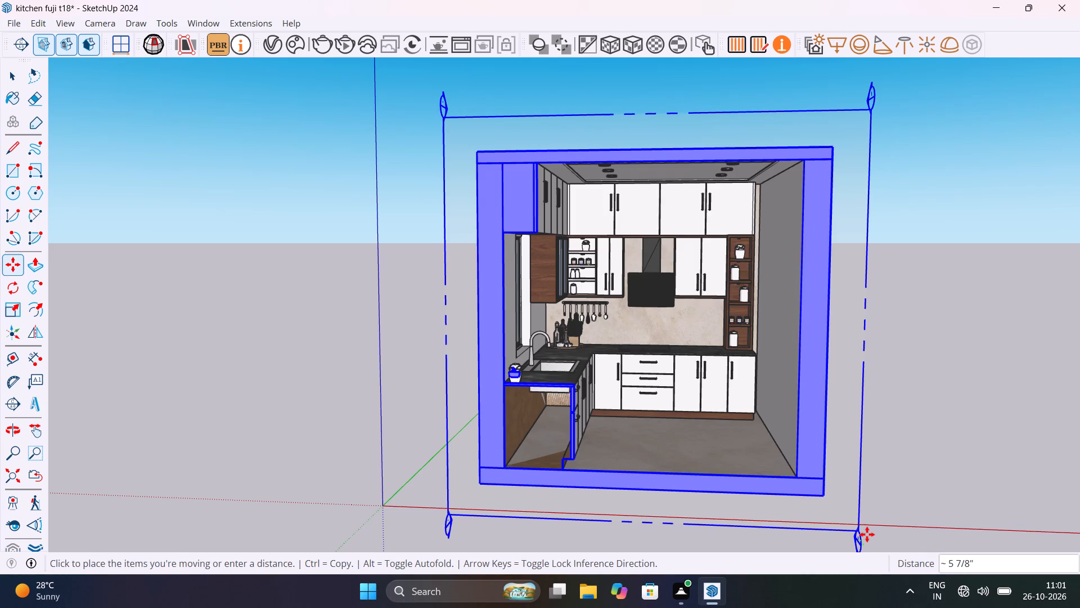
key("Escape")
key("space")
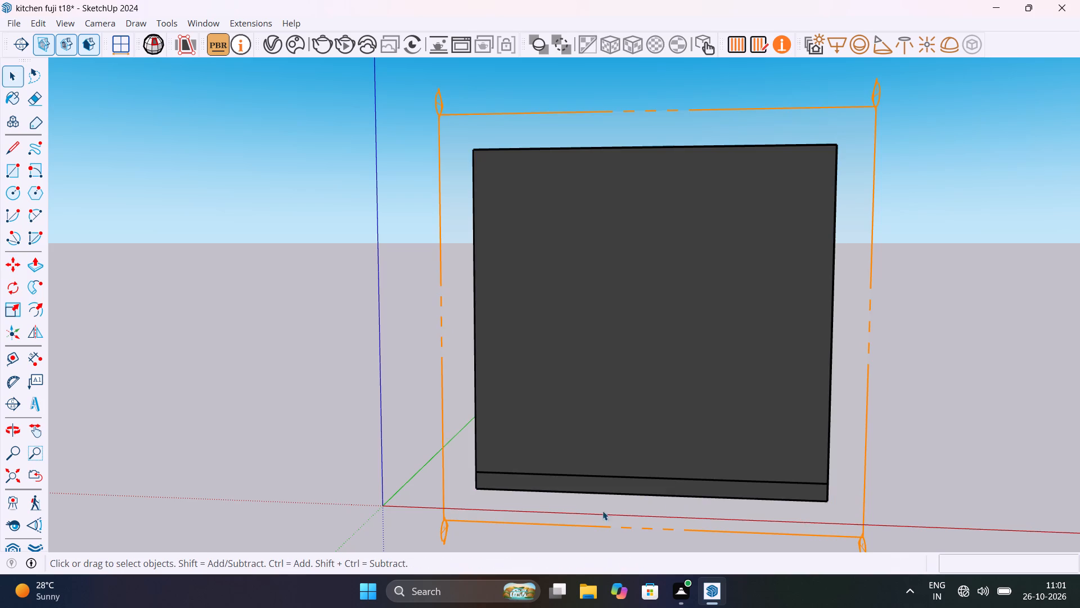
Undo the section plane, the deletion of the scale figure and the floor slab's front extension.
key("ctrl+z")
key("ctrl+z")
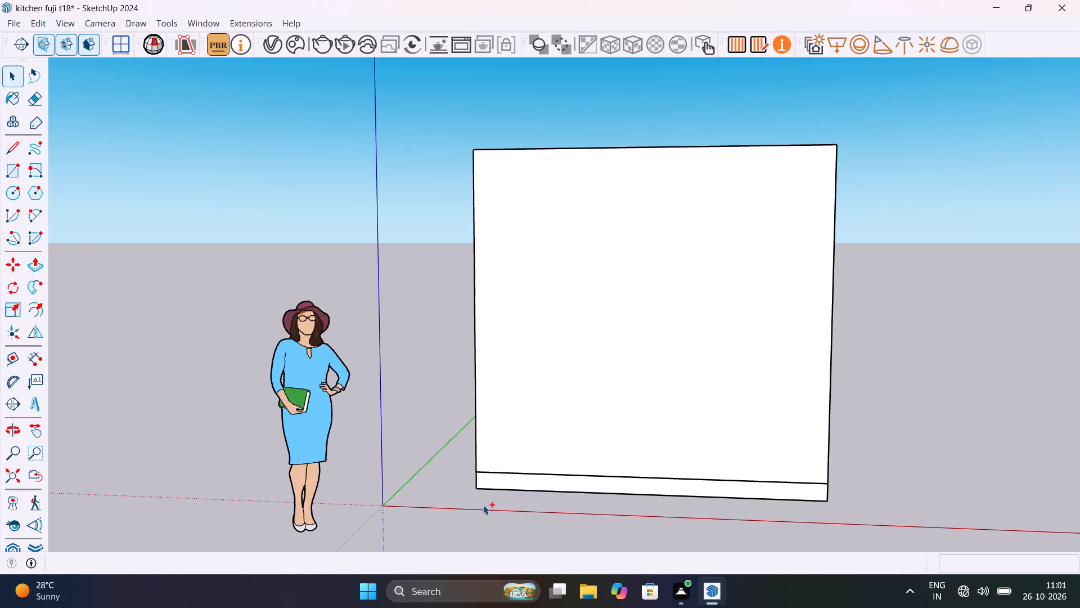
key("ctrl+z")
middle_click_drag(516, 507, 773, 567)
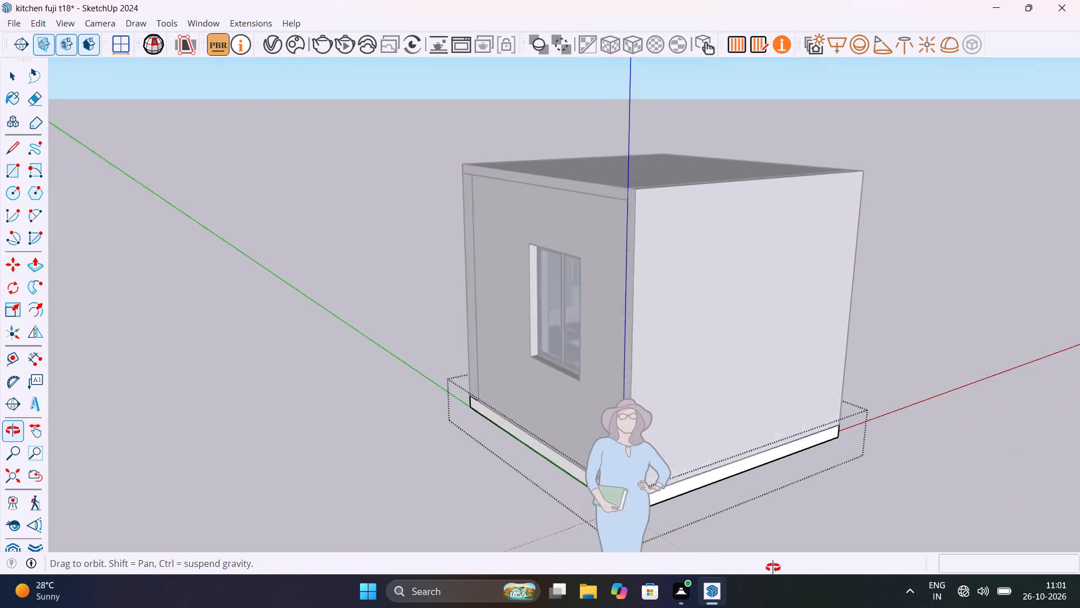
middle_click_drag(773, 567, 774, 567)
key("ctrl+z")
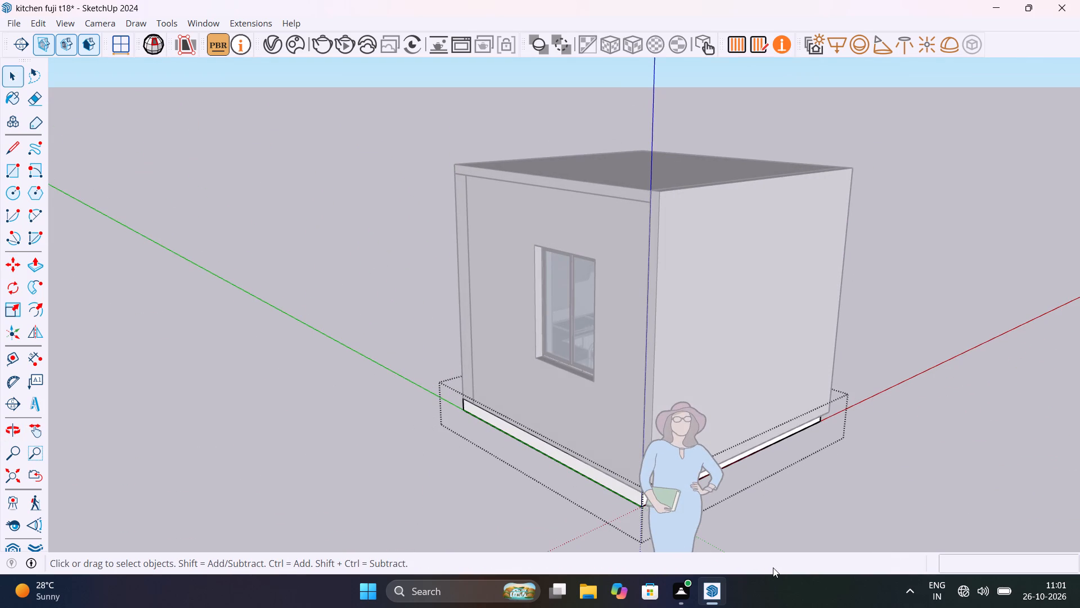
key("ctrl+z")
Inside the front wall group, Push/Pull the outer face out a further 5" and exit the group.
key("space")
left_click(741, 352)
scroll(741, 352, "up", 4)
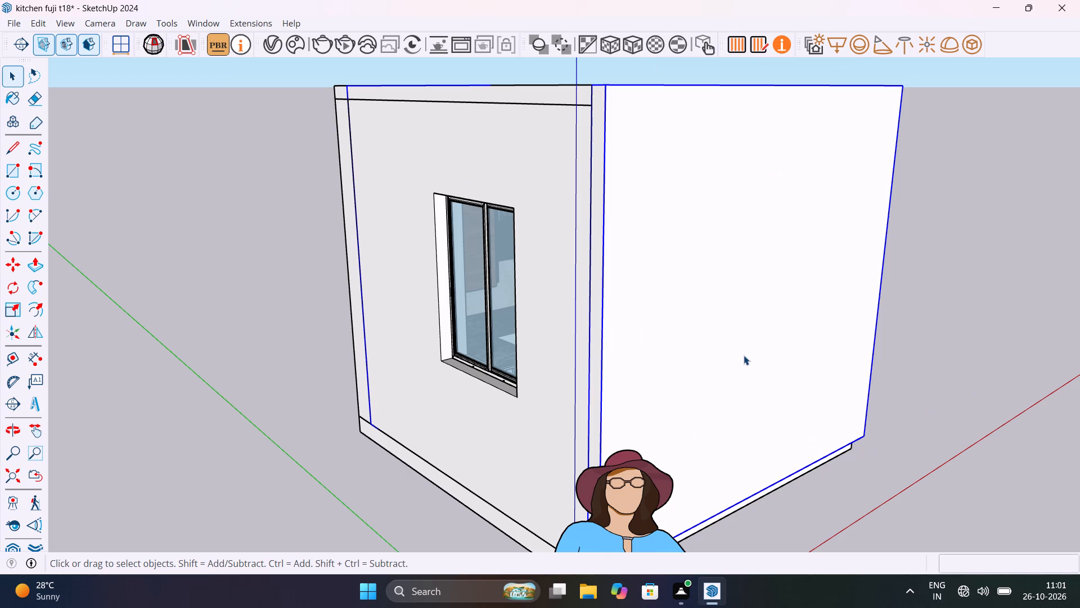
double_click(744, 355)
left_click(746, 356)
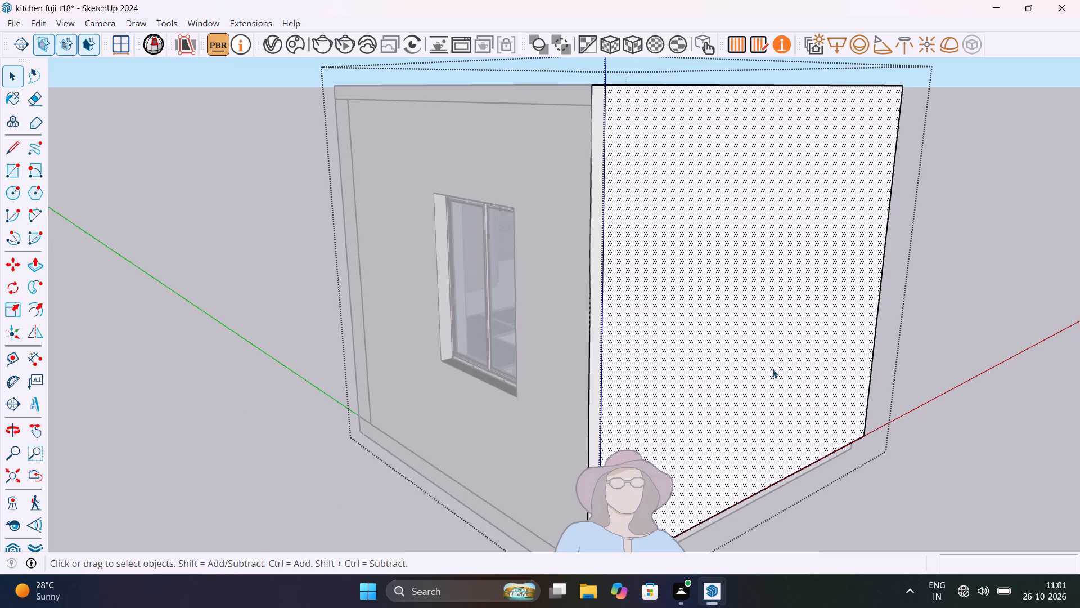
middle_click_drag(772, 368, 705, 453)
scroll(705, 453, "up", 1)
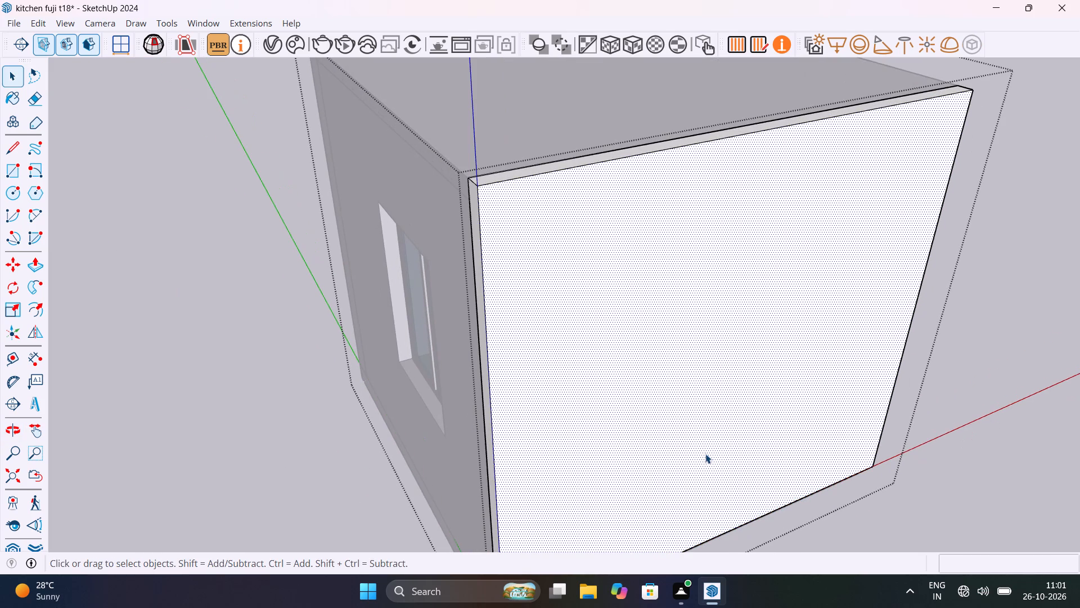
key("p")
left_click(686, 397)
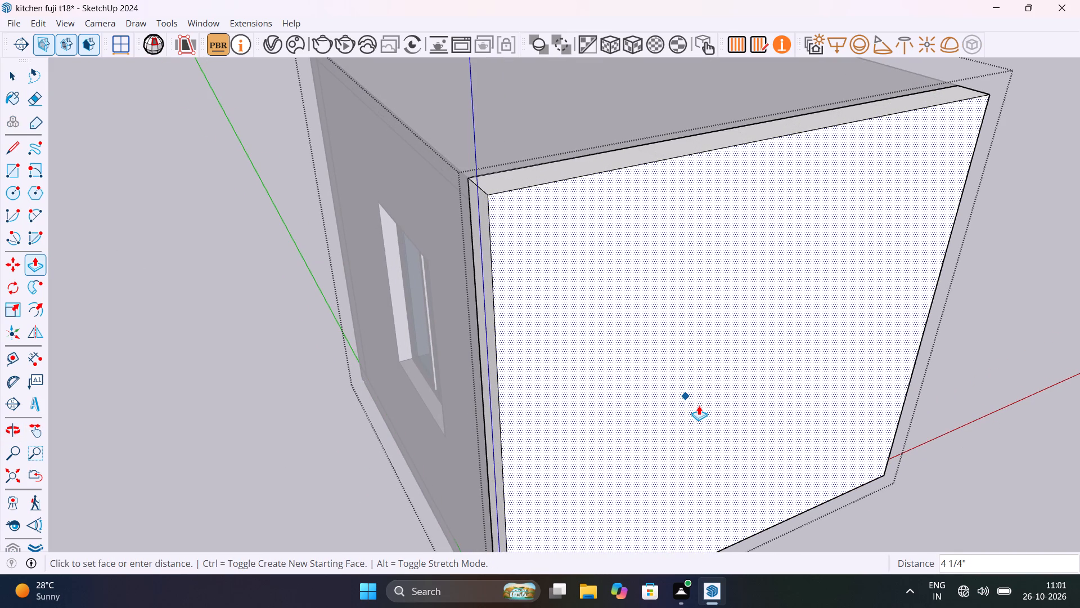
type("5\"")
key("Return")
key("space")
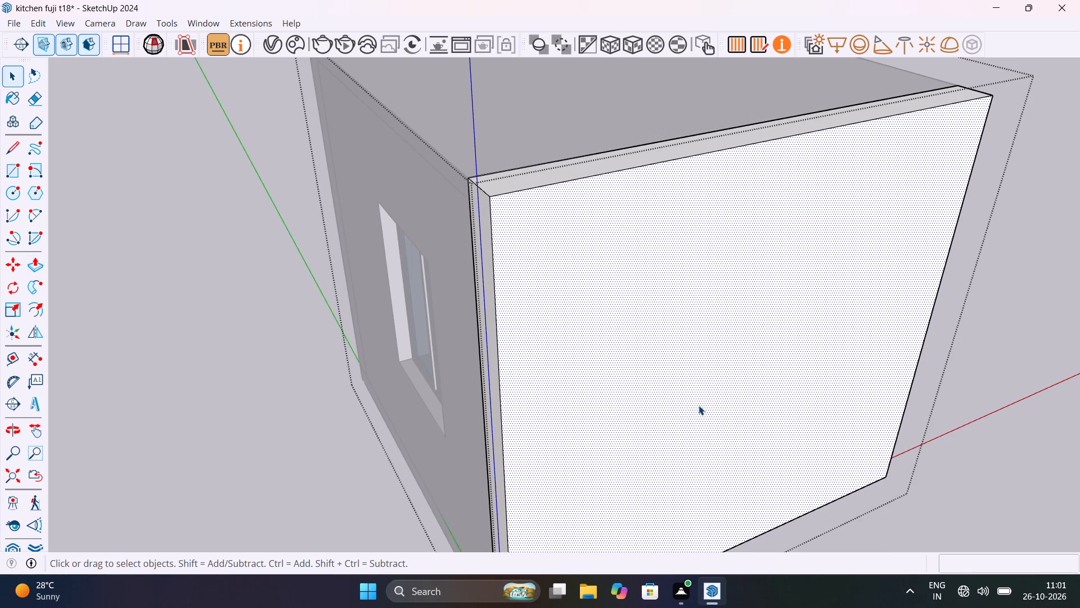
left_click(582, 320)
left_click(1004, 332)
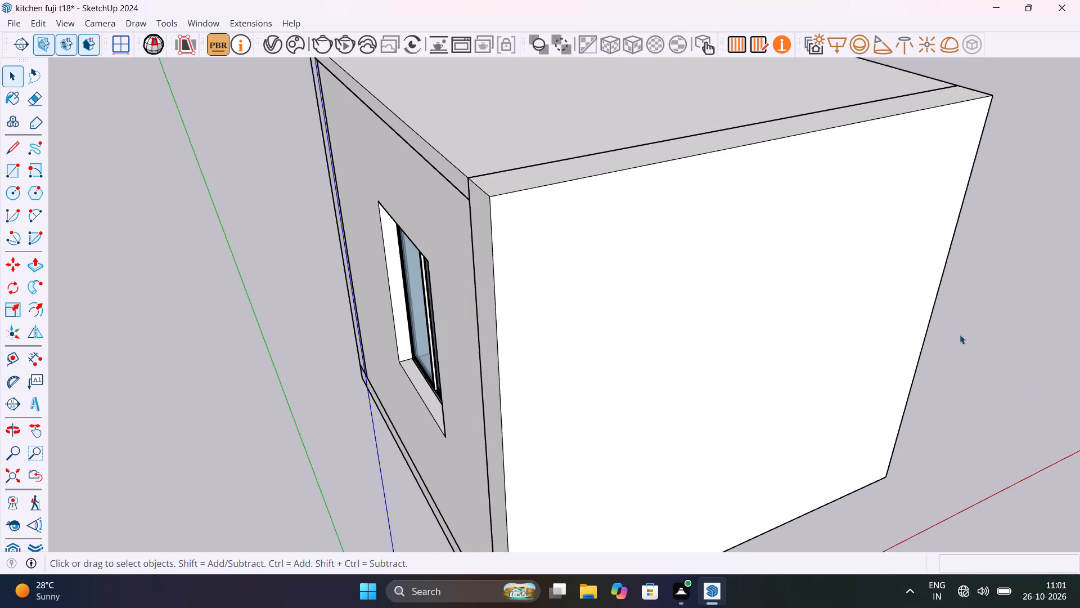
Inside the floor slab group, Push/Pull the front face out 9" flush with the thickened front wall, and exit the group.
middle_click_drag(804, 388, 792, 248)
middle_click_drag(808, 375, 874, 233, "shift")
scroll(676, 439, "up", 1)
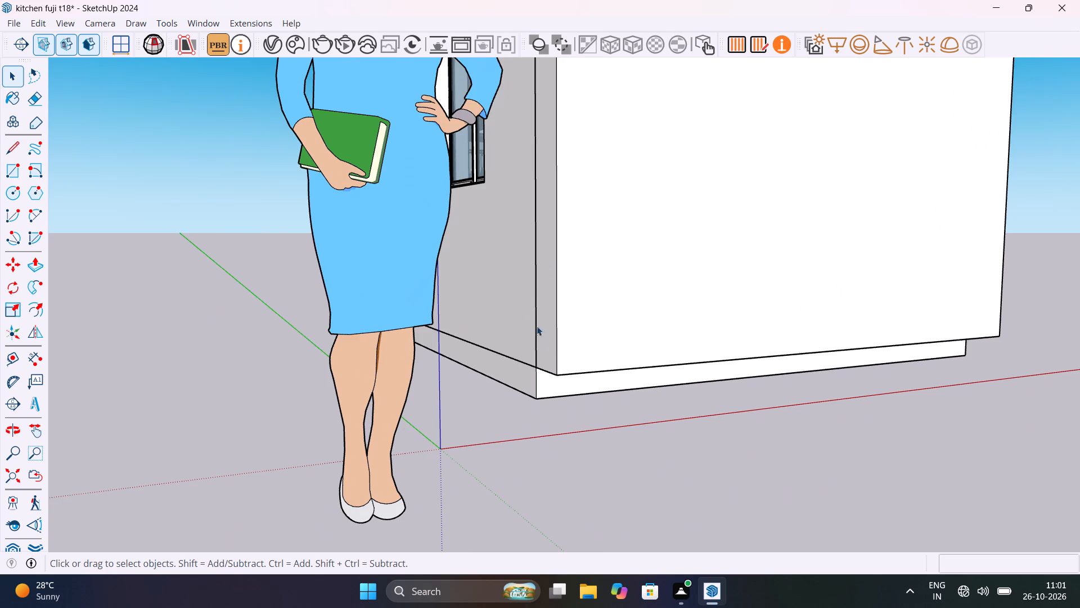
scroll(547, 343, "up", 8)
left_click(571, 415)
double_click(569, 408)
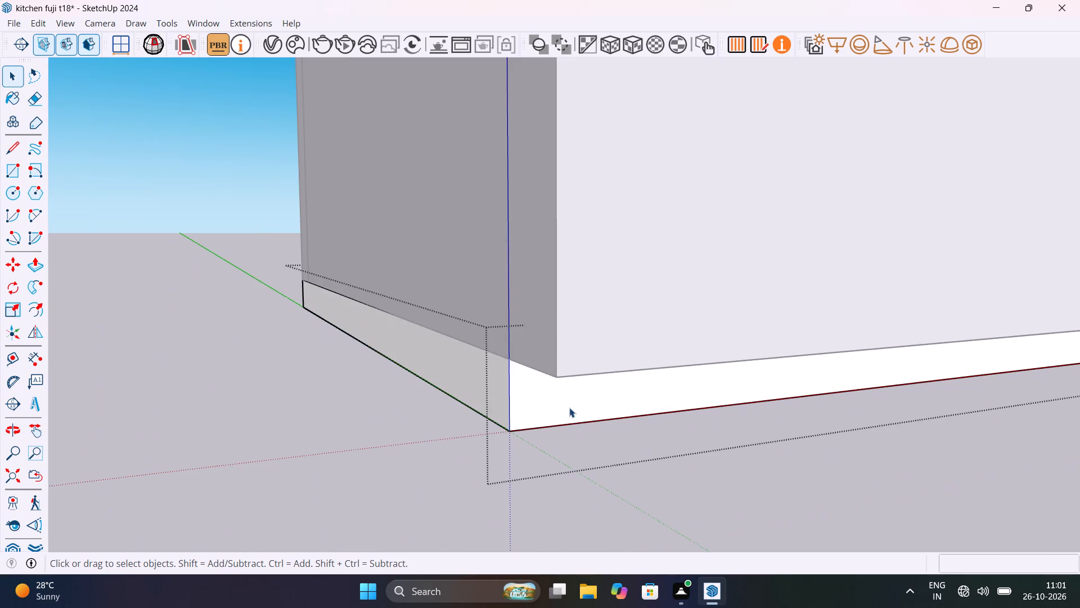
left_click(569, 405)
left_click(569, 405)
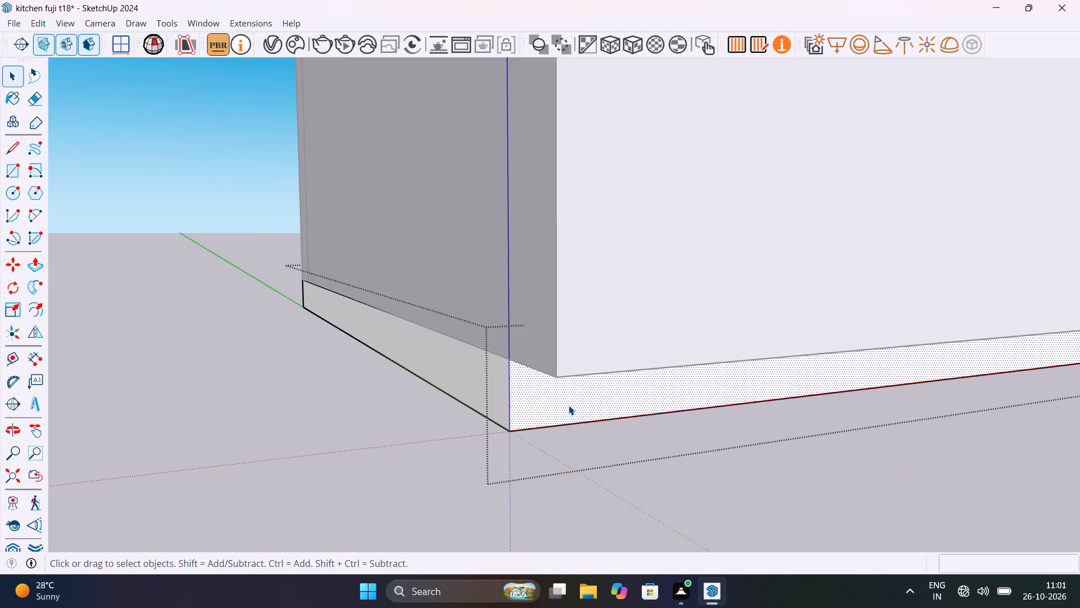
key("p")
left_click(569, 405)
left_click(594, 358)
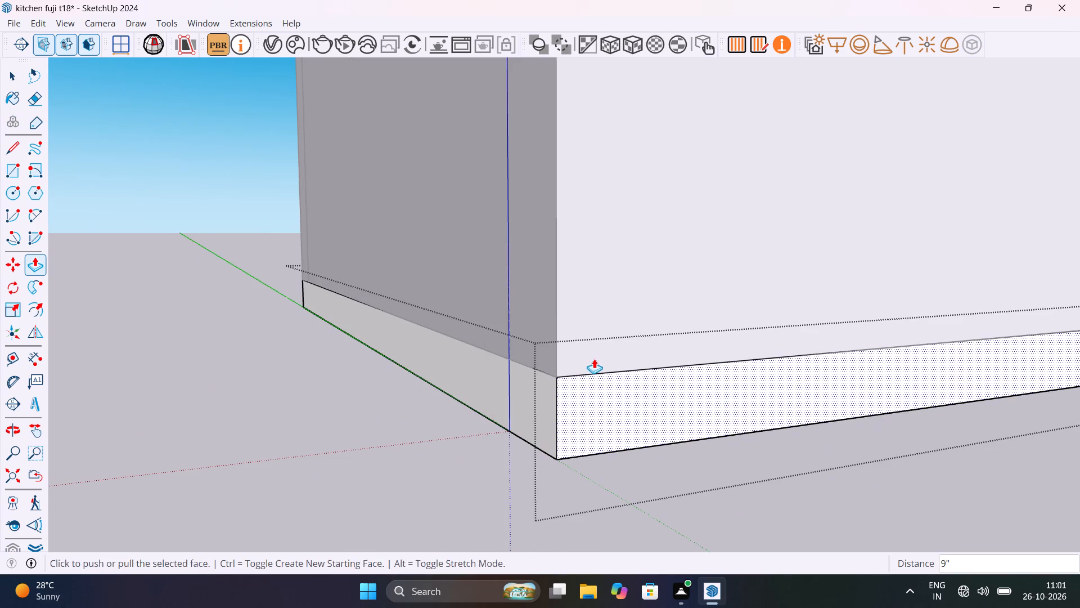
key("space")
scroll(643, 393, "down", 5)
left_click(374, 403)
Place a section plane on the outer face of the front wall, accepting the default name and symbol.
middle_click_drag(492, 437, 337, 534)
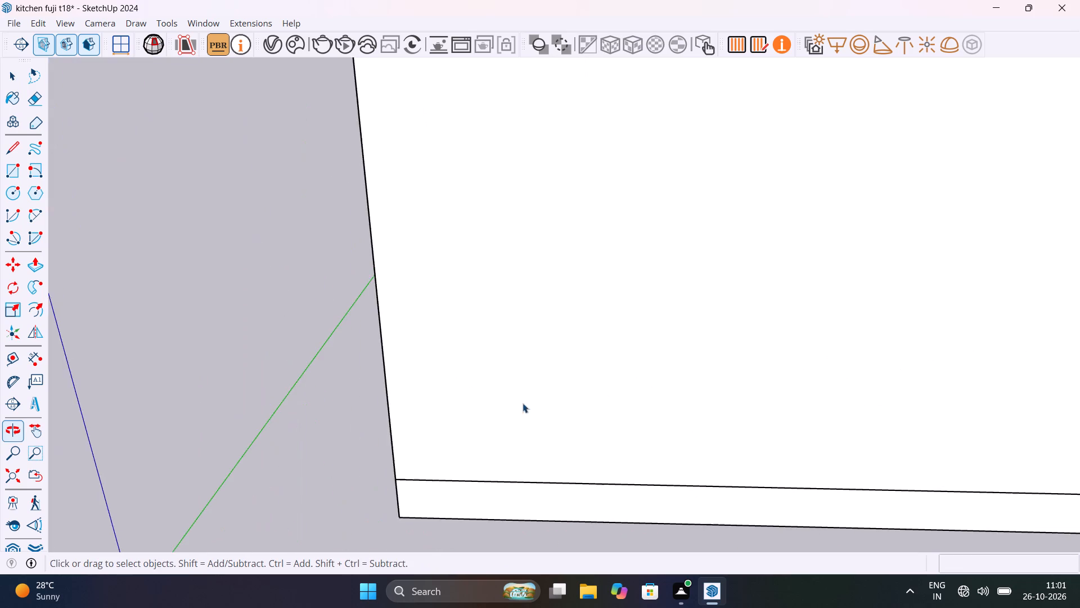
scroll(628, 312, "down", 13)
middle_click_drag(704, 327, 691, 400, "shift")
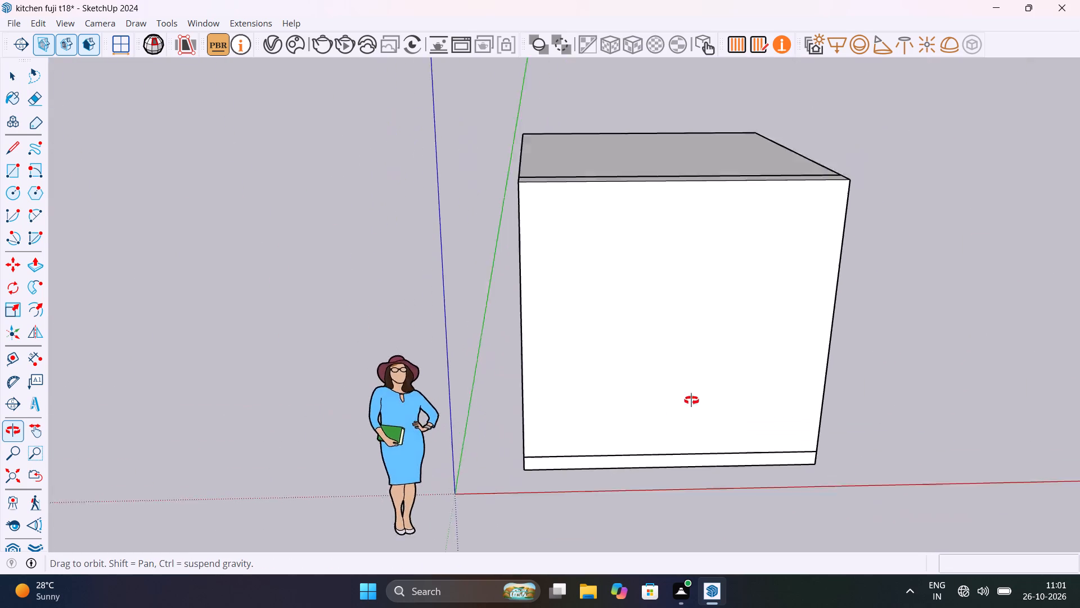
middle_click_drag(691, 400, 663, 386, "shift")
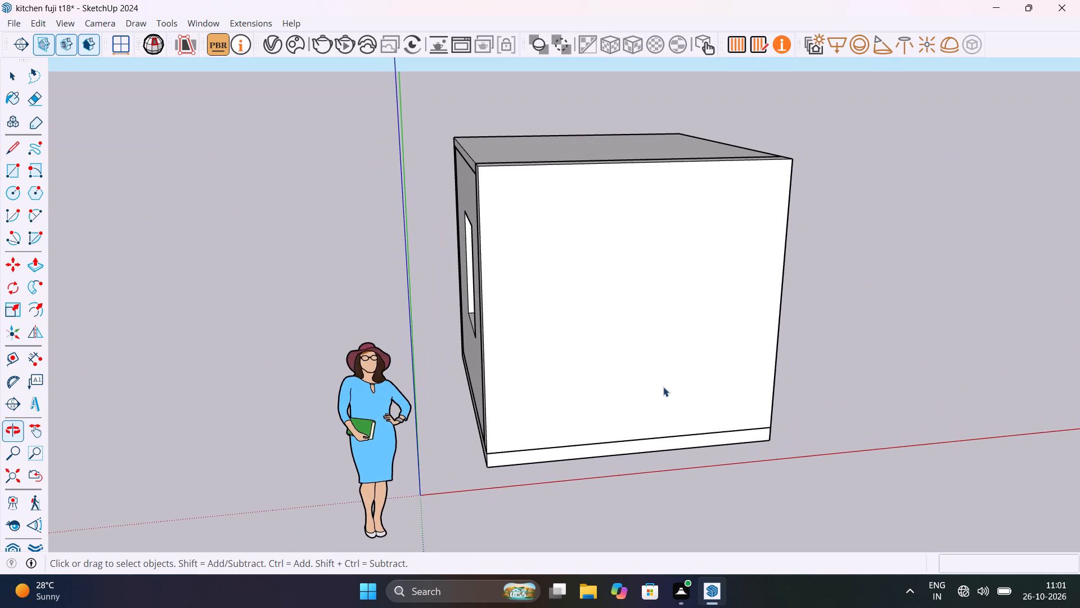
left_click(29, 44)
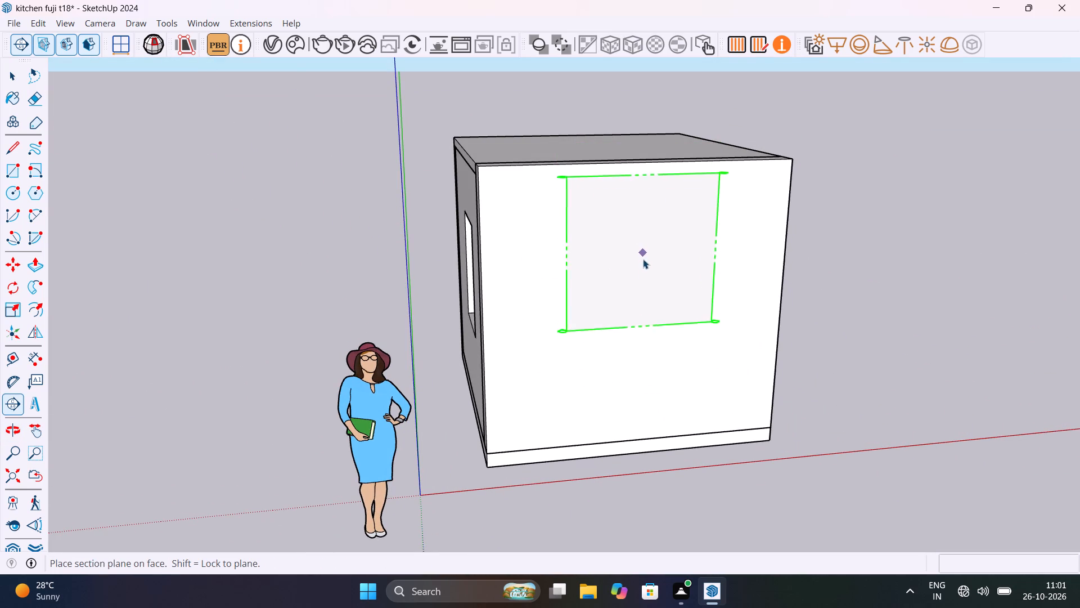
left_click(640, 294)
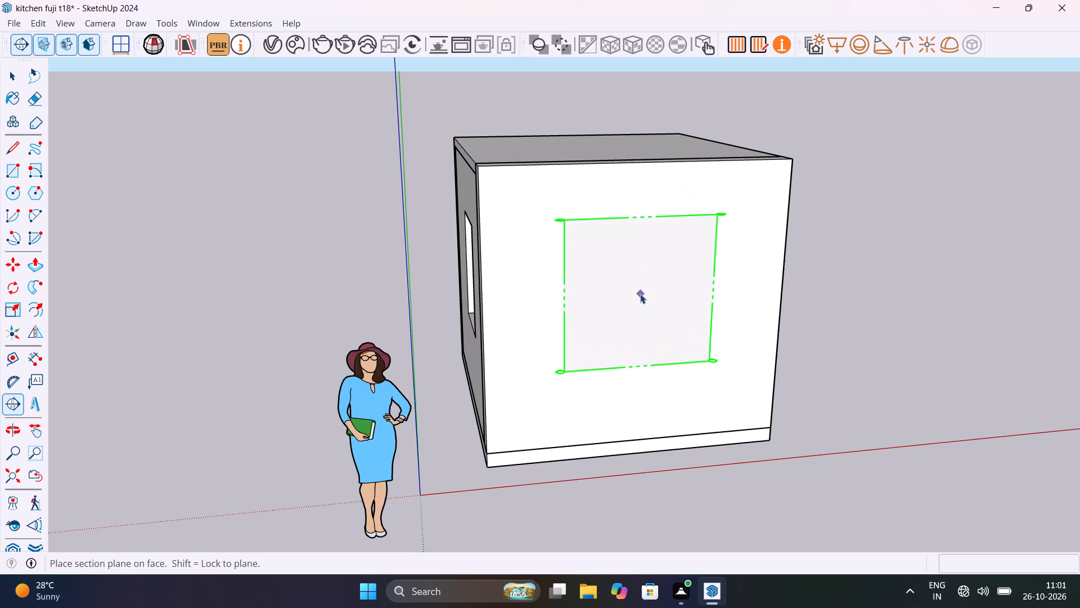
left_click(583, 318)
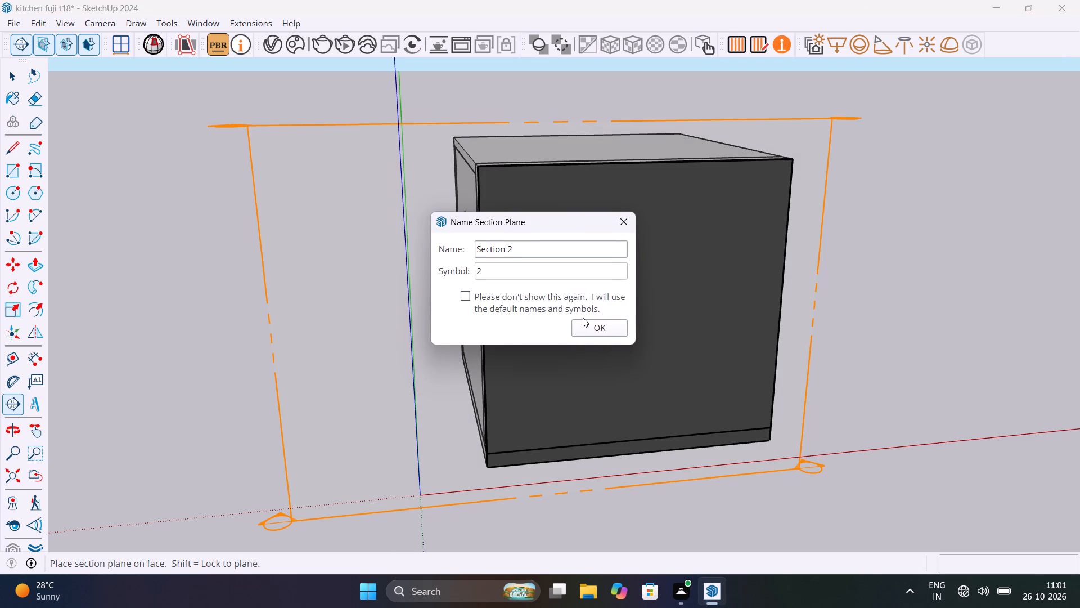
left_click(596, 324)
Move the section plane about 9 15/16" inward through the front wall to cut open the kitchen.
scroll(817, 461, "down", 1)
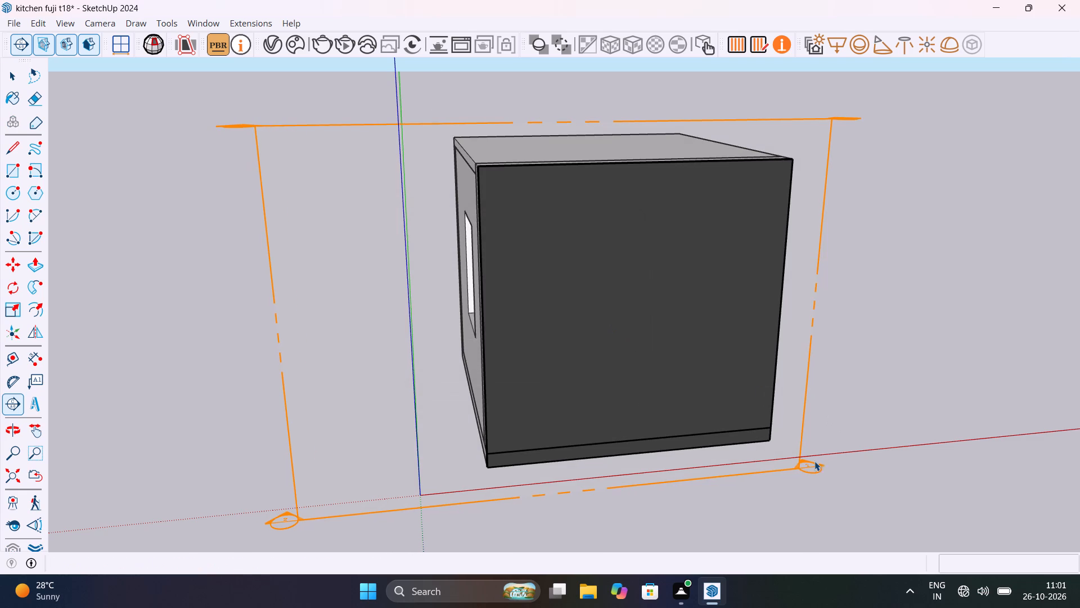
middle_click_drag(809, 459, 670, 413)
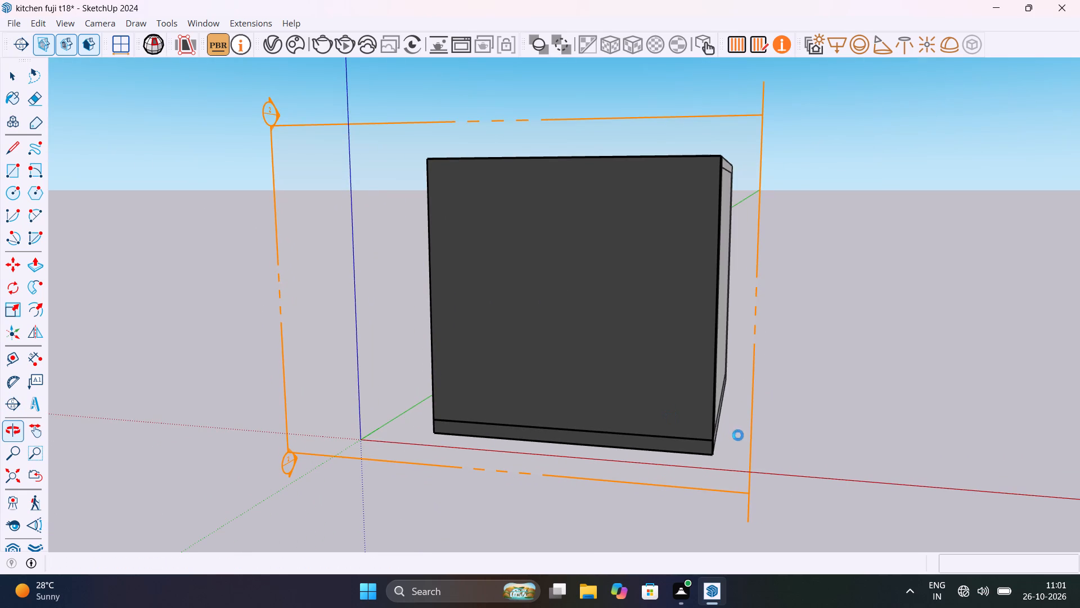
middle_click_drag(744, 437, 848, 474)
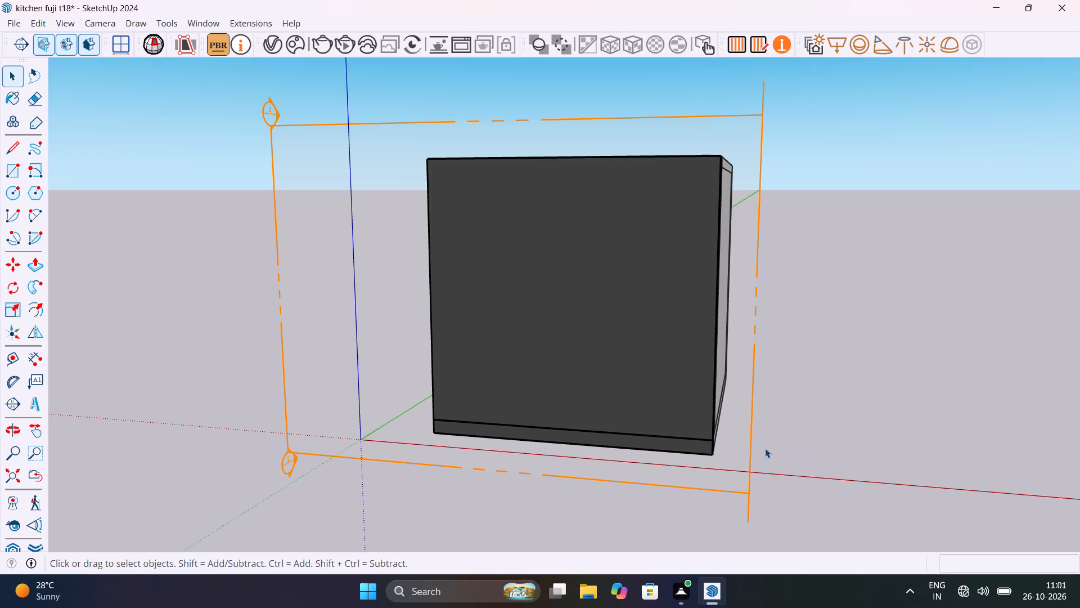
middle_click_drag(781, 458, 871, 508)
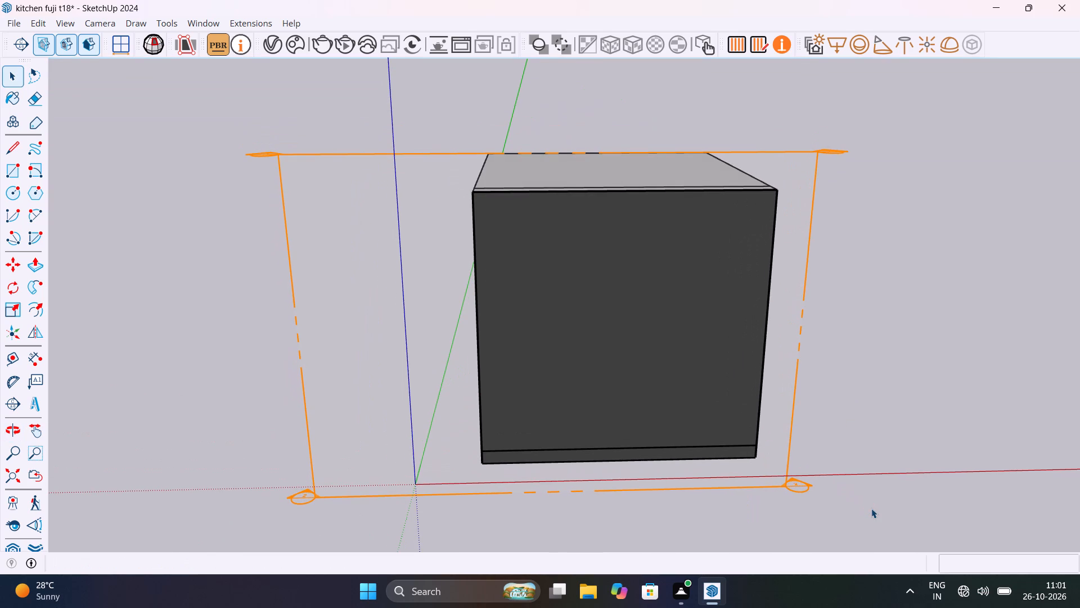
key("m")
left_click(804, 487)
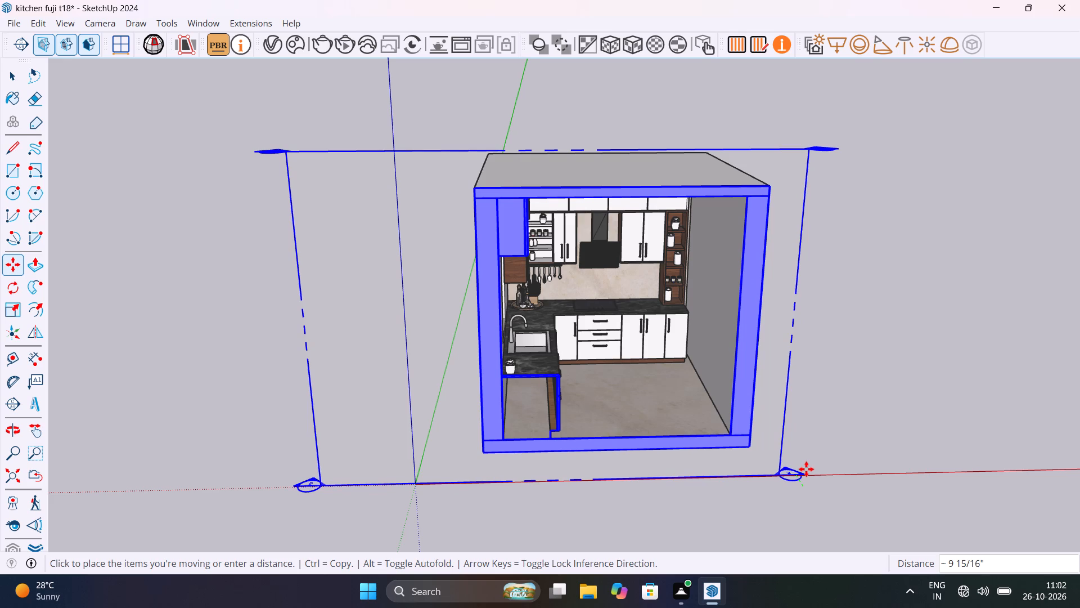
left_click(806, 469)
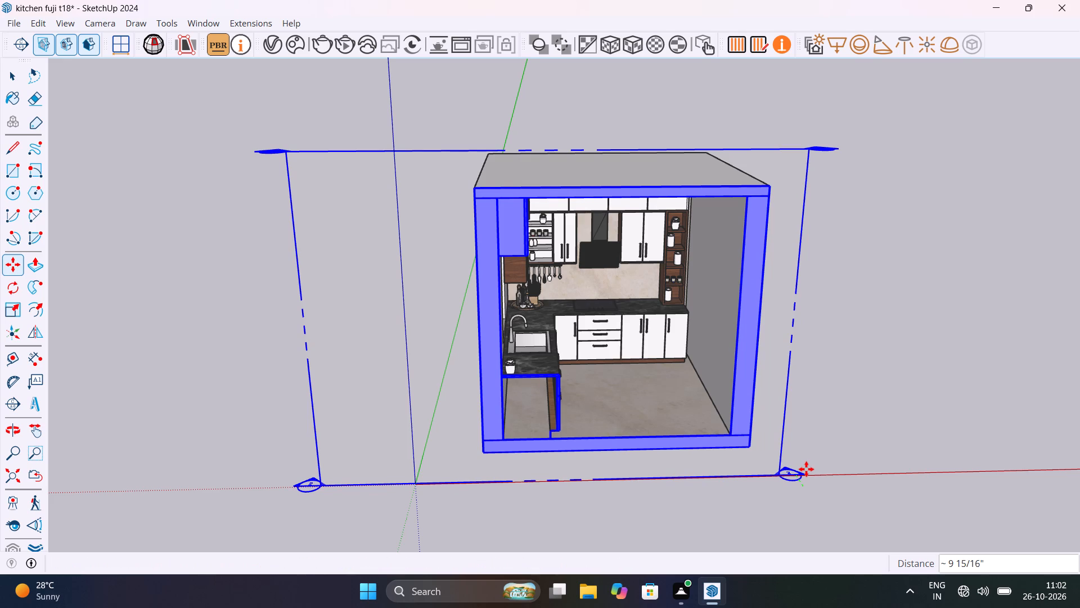
Undo the section plane, the slab extension and the whole front wall, back to the open-fronted kitchen.
scroll(556, 424, "up", 11)
middle_click_drag(622, 431, 431, 404)
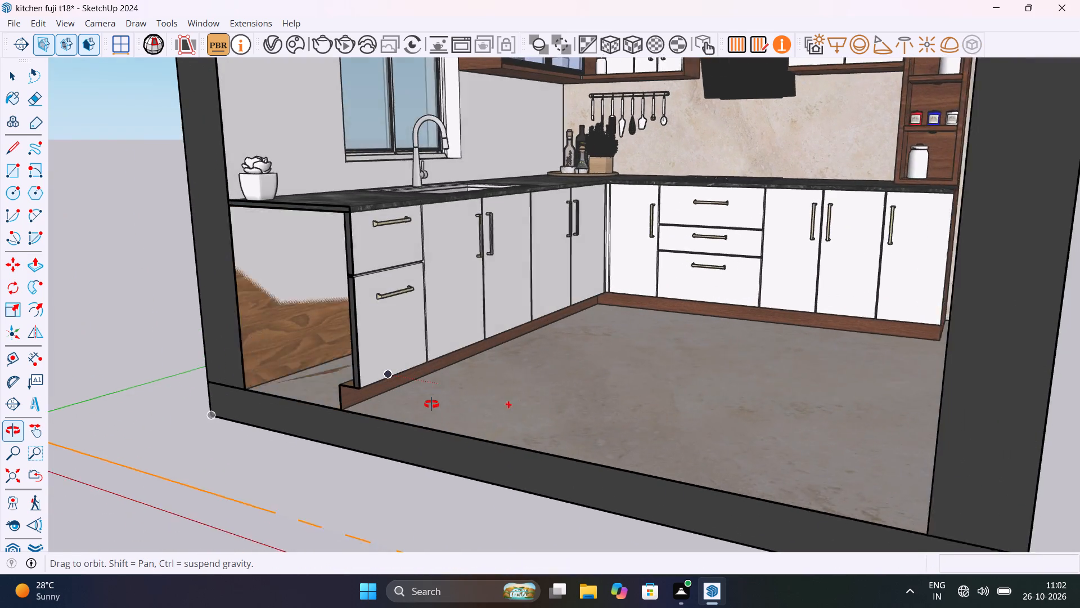
middle_click_drag(431, 404, 426, 449)
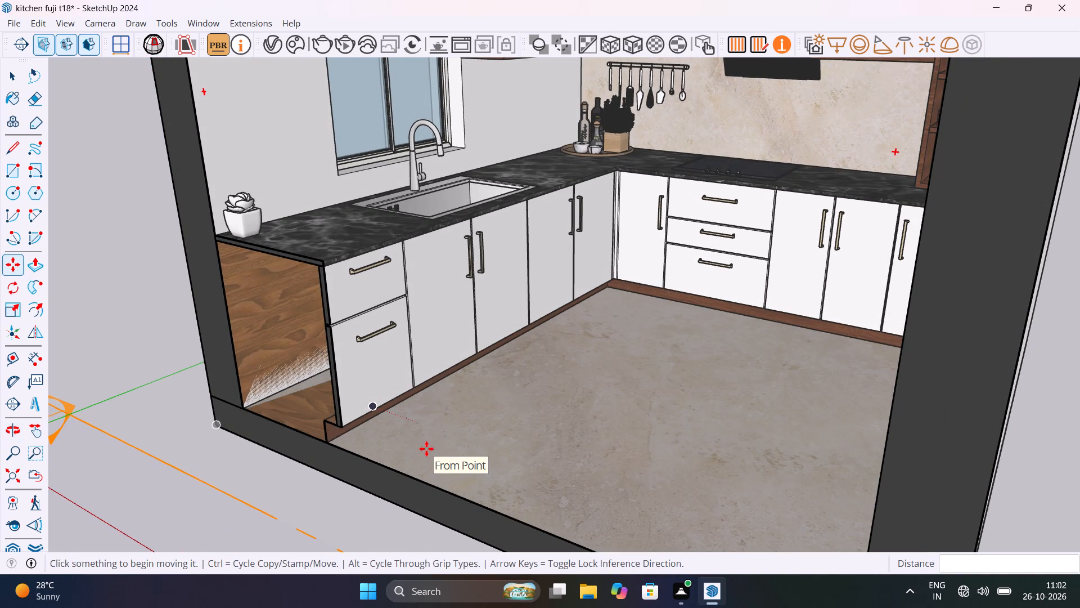
key("ctrl+z")
key("ctrl+z")
key("ctrl+z")
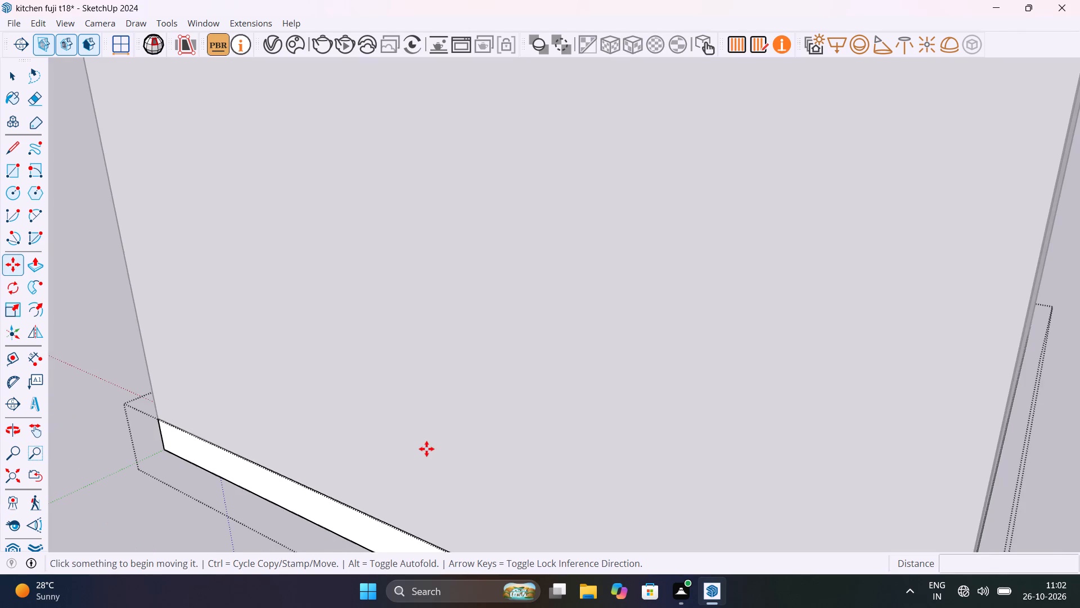
key("ctrl+z")
key("ctrl+z")
key("ctrl+z")
key("ctrl+z")
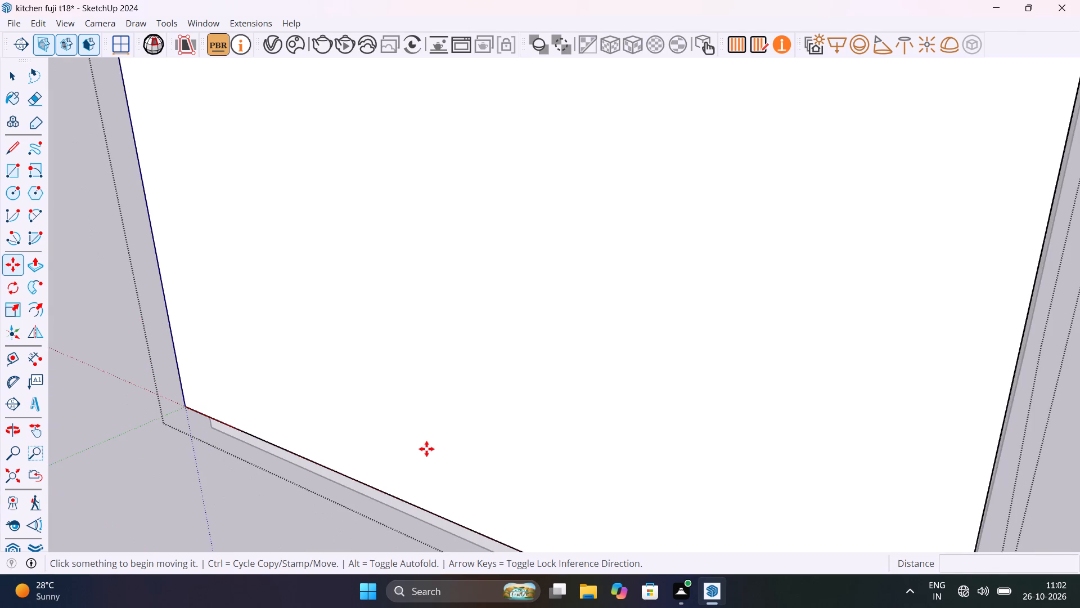
key("ctrl+z")
key("ctrl+z")
key("ctrl+z")
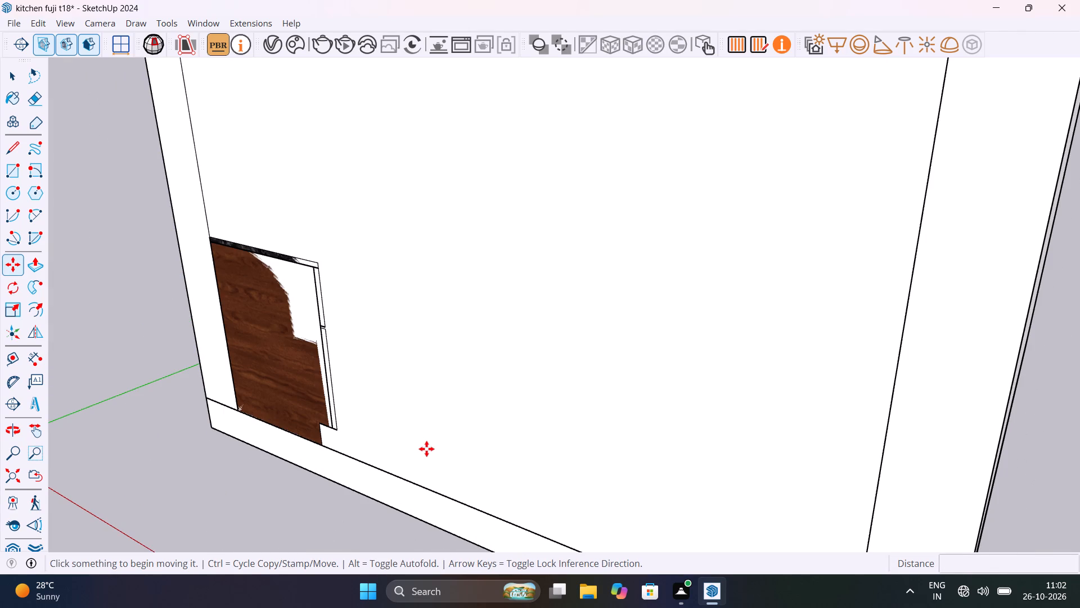
key("ctrl+z")
key("space")
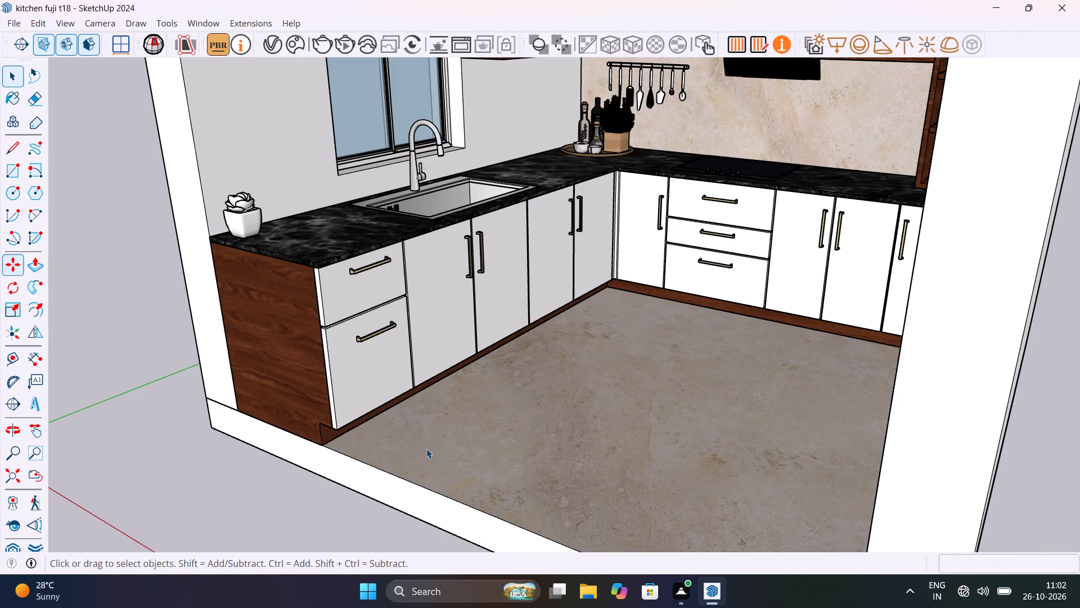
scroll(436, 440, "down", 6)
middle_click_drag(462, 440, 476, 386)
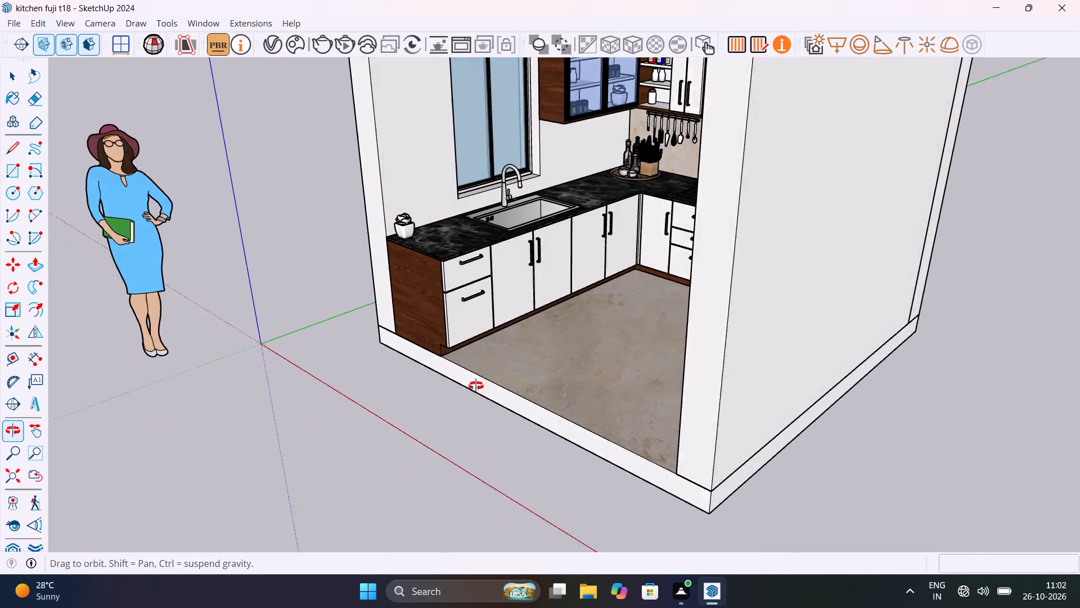
Inside the floor slab group, Push/Pull the slab's front face outward 4 13/16".
middle_click_drag(476, 386, 460, 395)
scroll(488, 381, "up", 10)
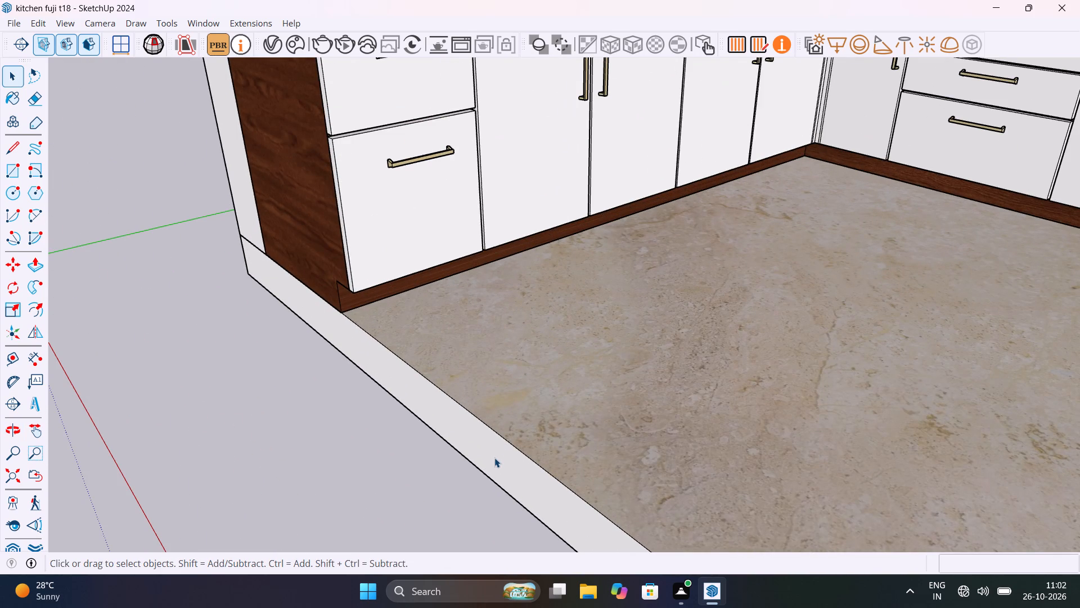
left_click(494, 458)
double_click(494, 458)
left_click(494, 458)
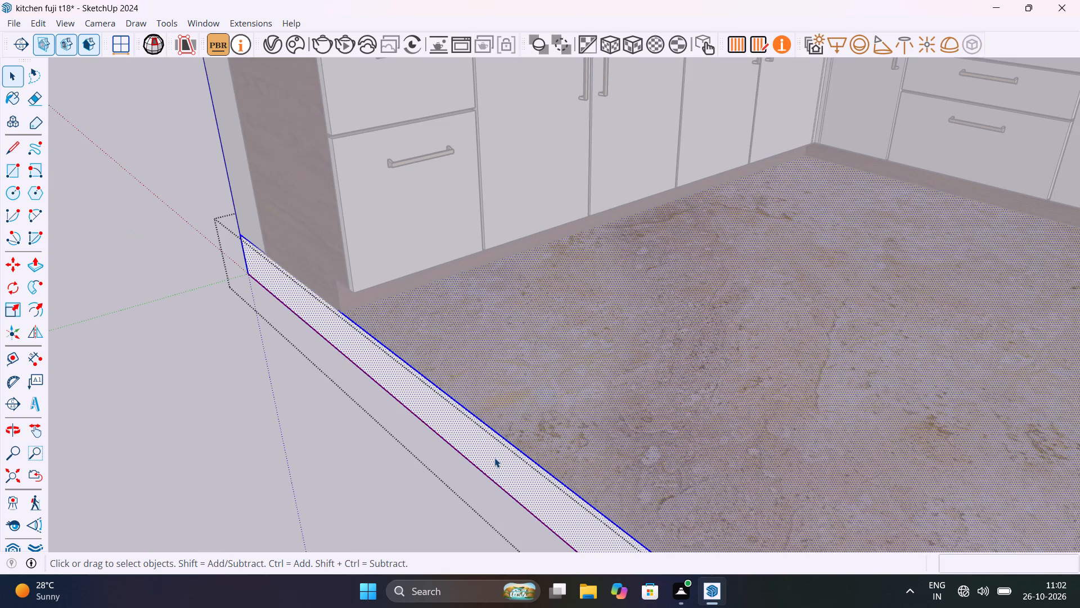
left_click(494, 458)
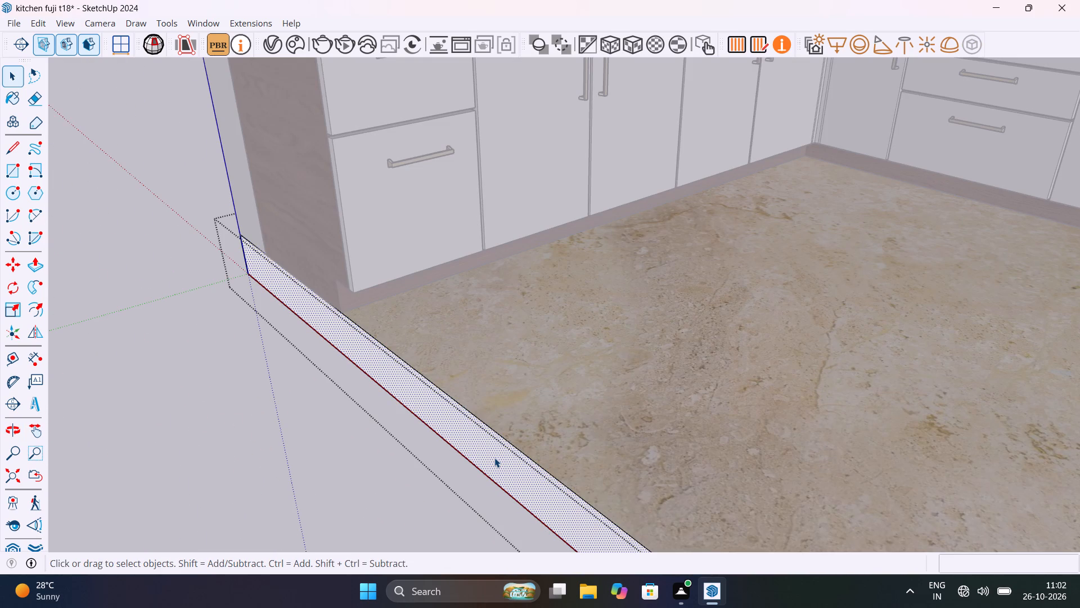
key("p")
left_click(494, 458)
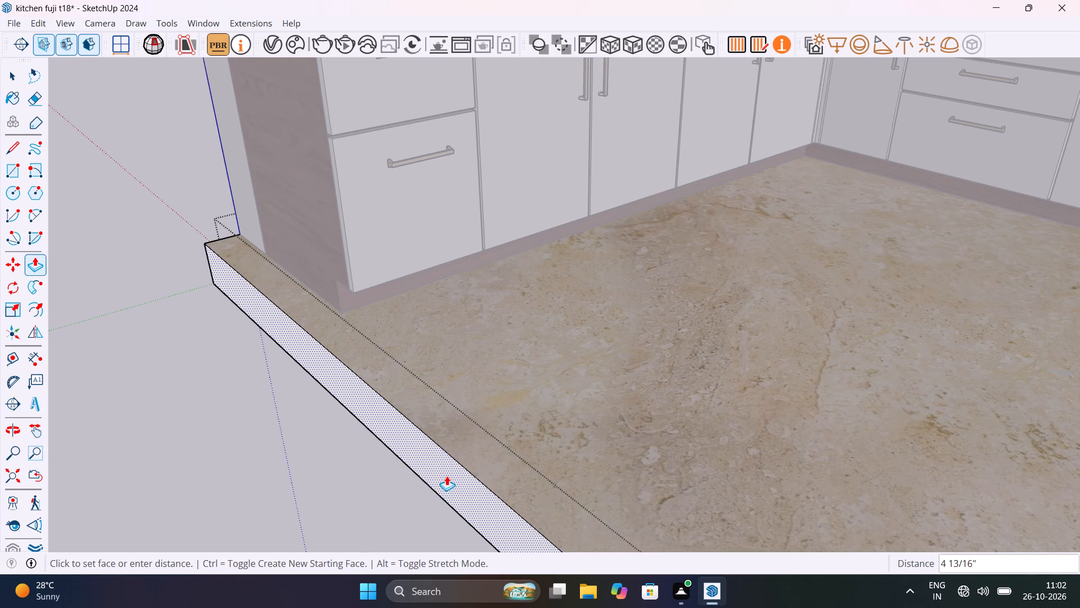
left_click(447, 476)
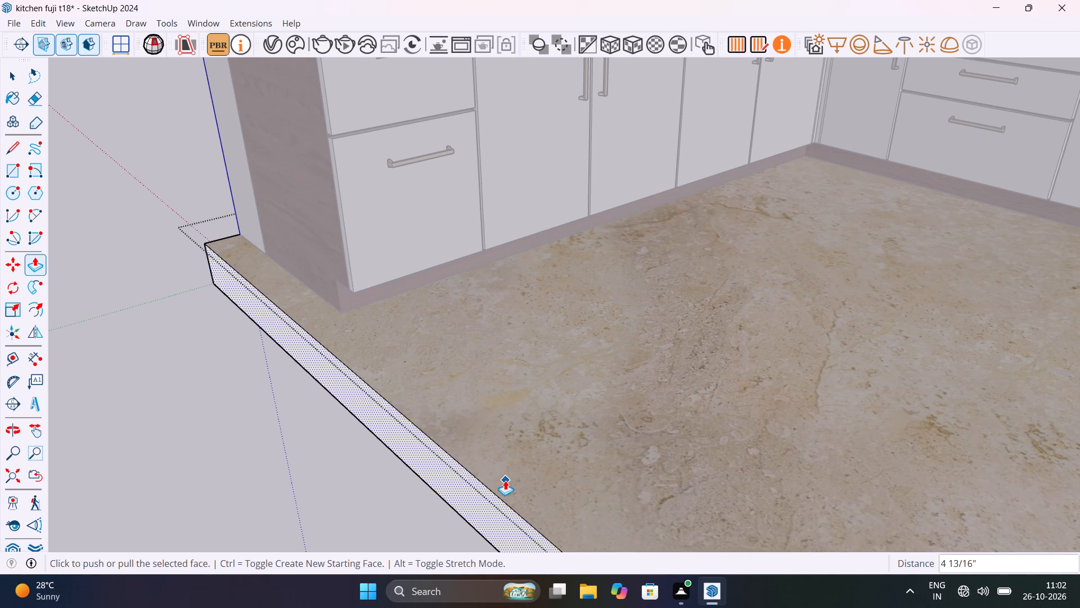
key("space")
Place a guide 9" outward from the extended slab's front edge.
scroll(435, 475, "up", 5)
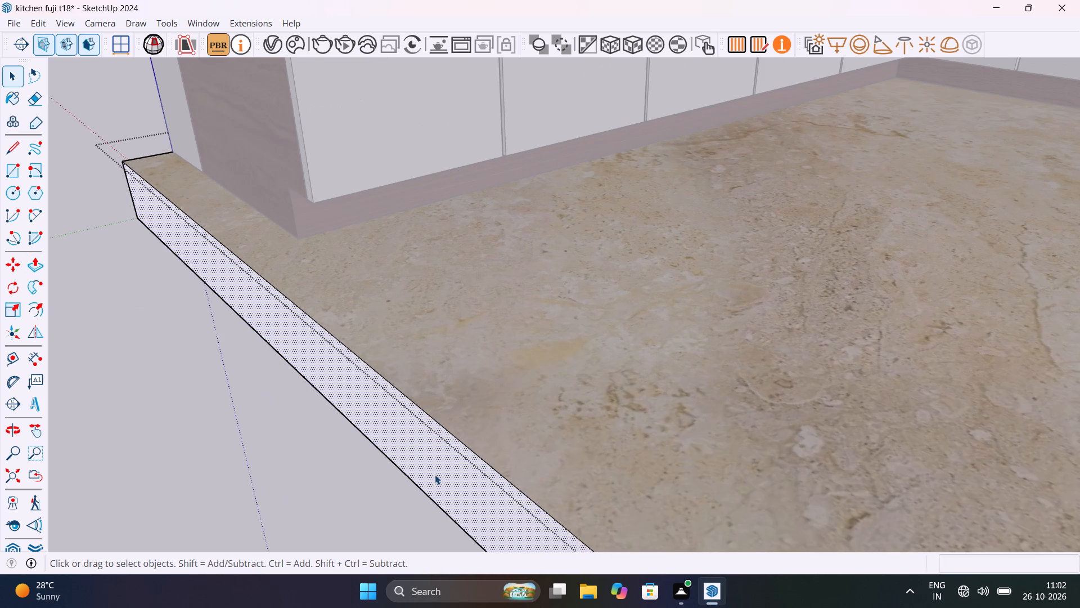
middle_click_drag(498, 490, 390, 531)
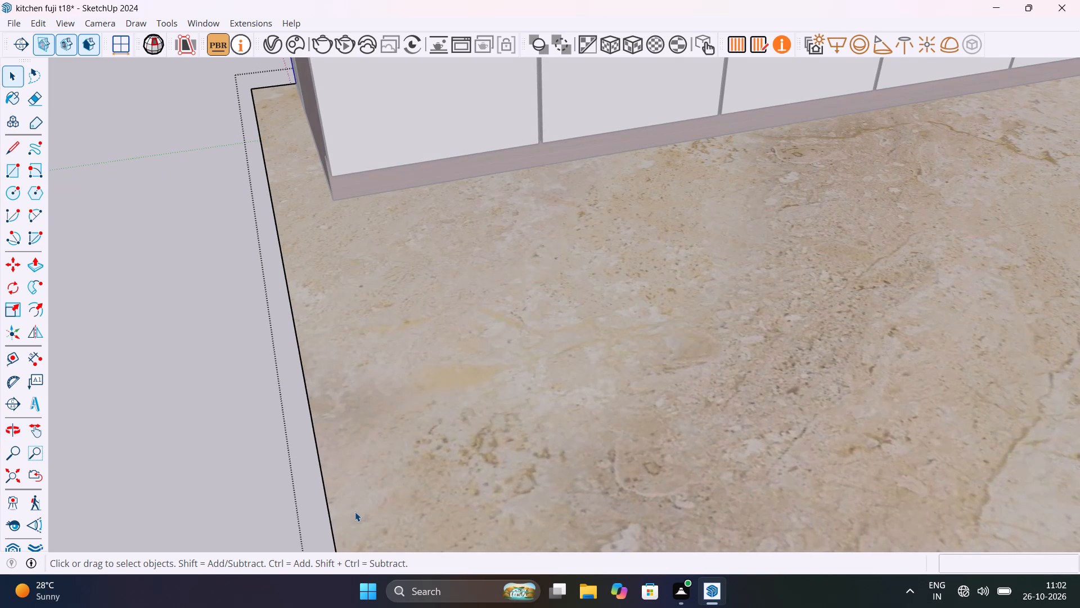
key("t")
left_click(328, 500)
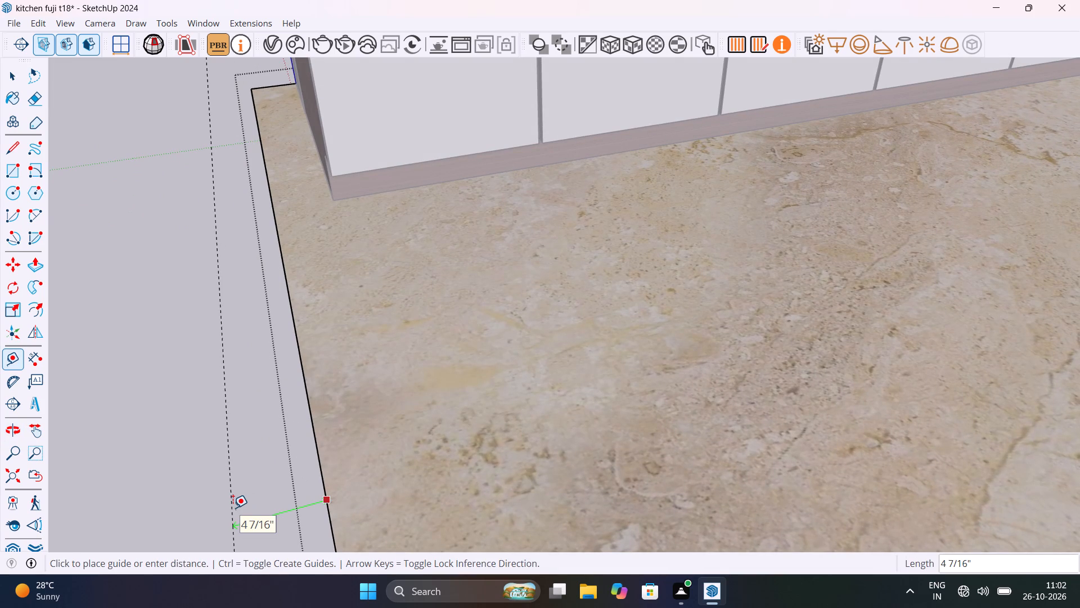
type("9\"")
key("Return")
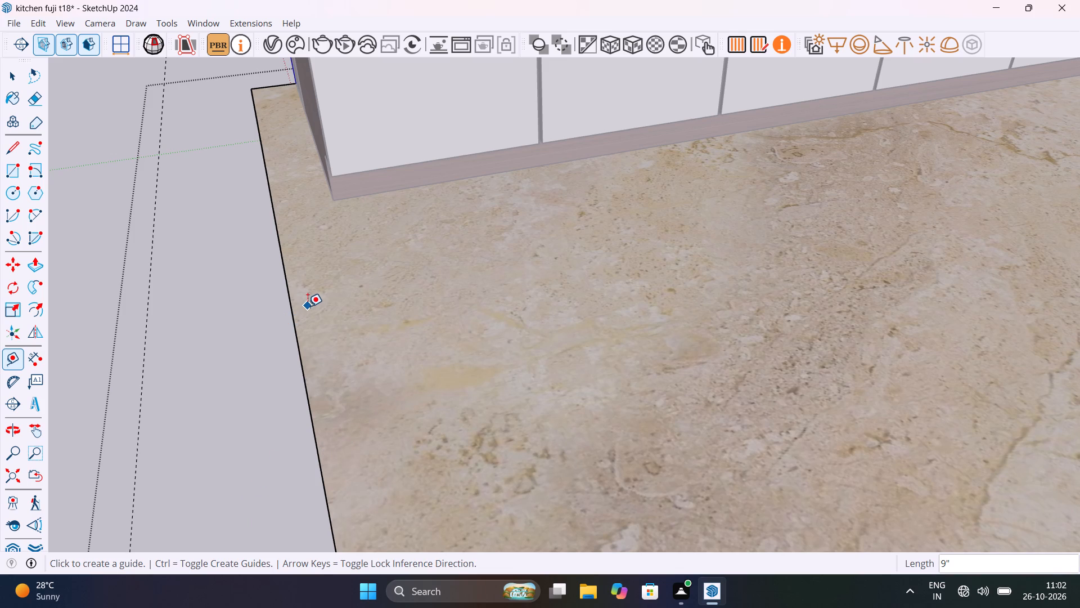
Place a guide along the slab's front edge, offset 4 13/16" from the base of the cabinet's end panel.
key("t")
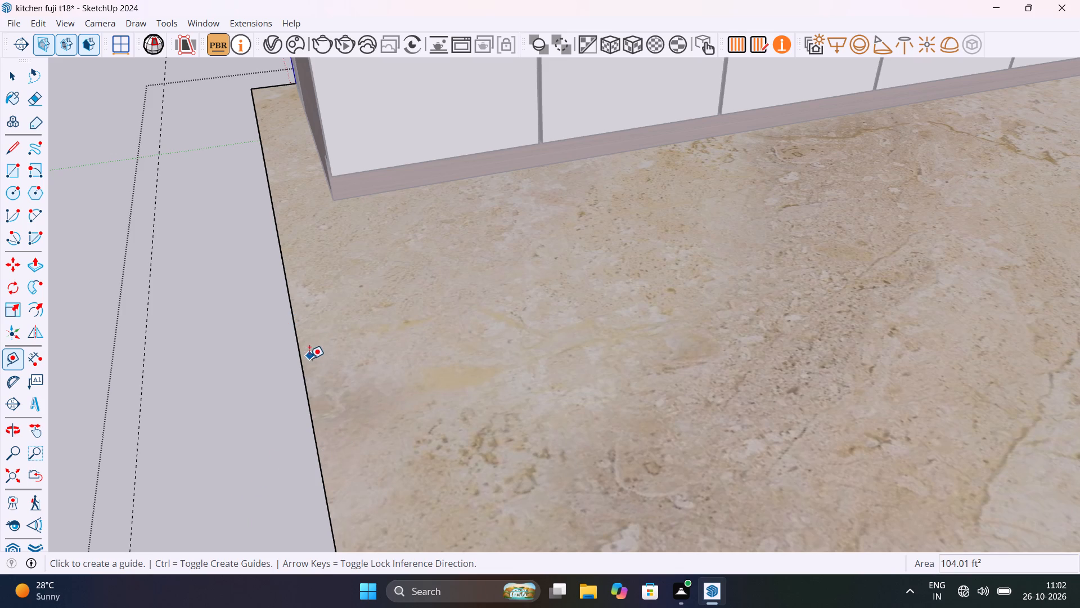
left_click(313, 419)
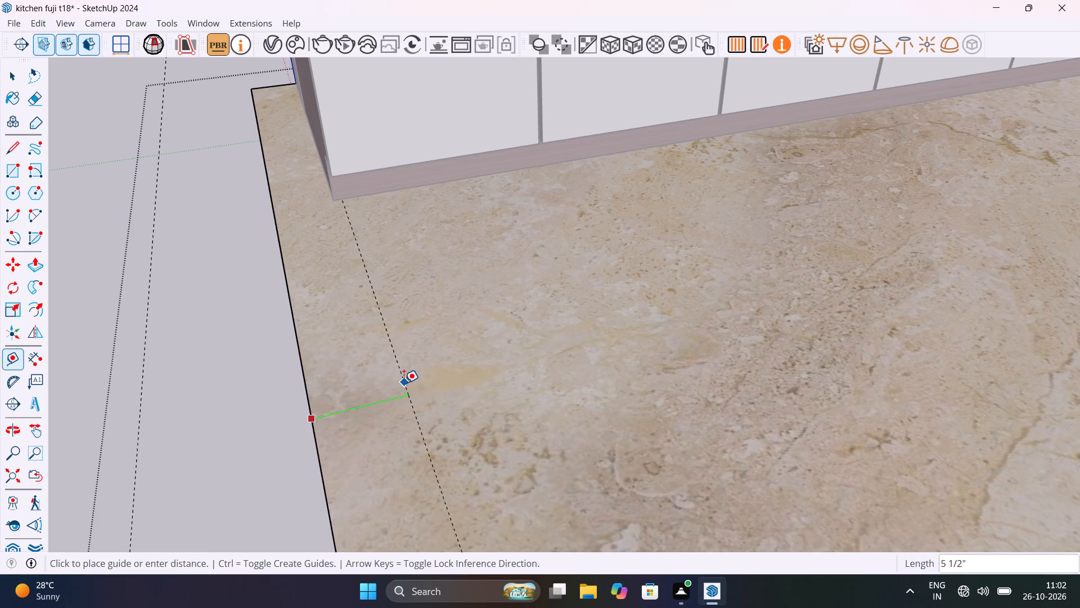
key("Escape")
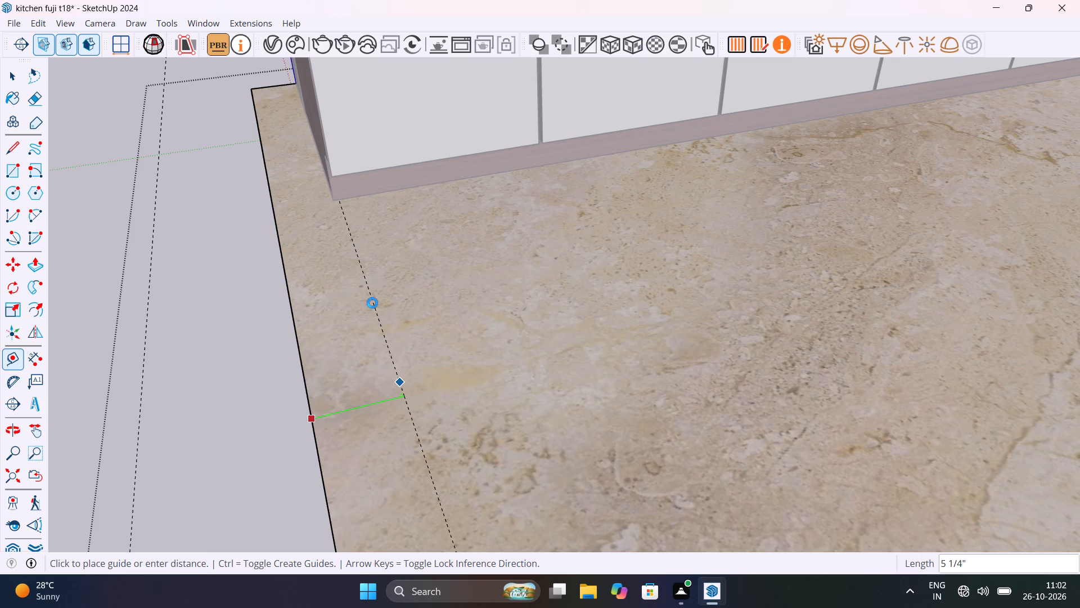
middle_click_drag(326, 224, 381, 217)
left_click(305, 180)
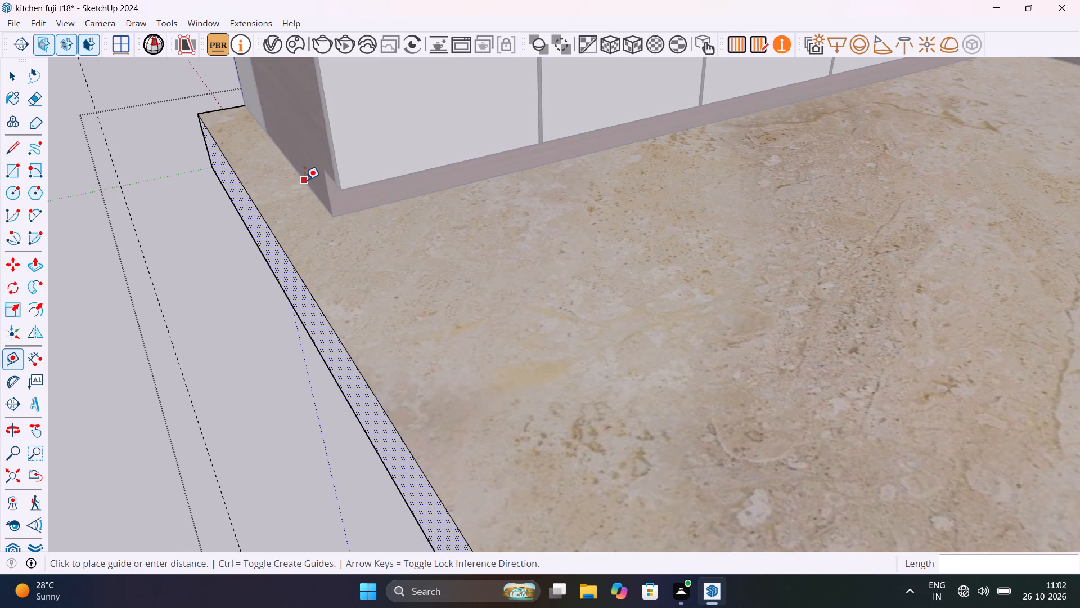
left_click(273, 229)
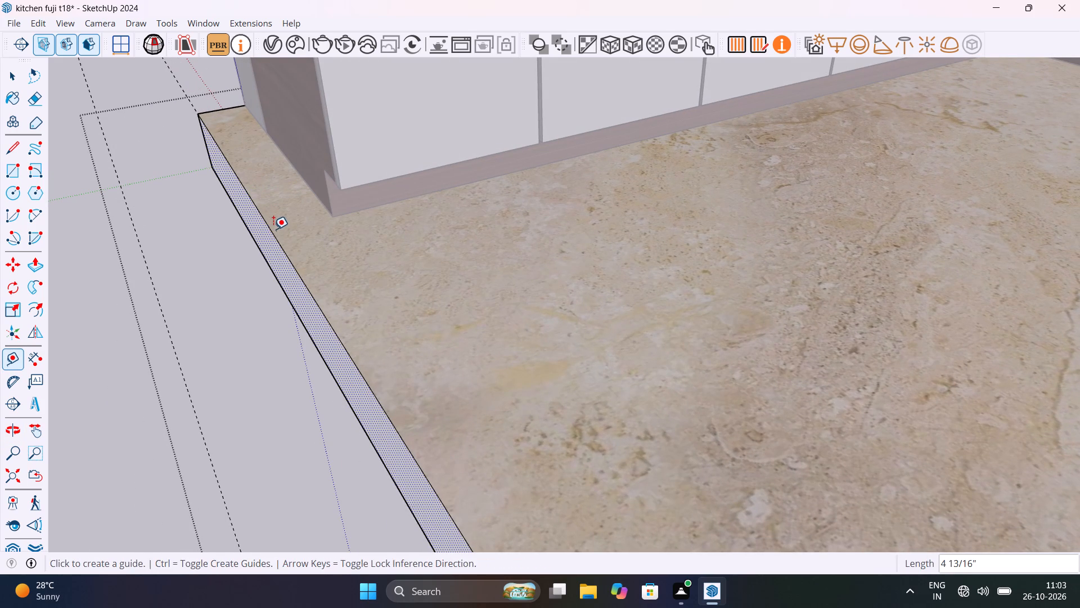
Push/Pull the slab's front face outward again to the outer guide, 9" further.
key("space")
scroll(303, 307, "down", 6)
middle_click_drag(320, 339, 440, 294)
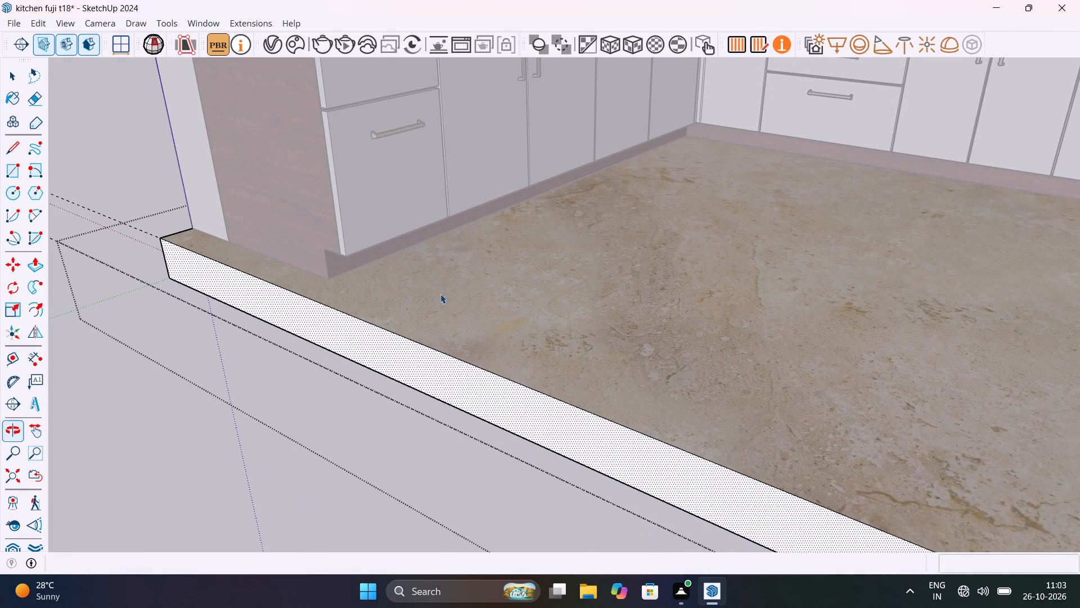
key("p")
left_click(422, 361)
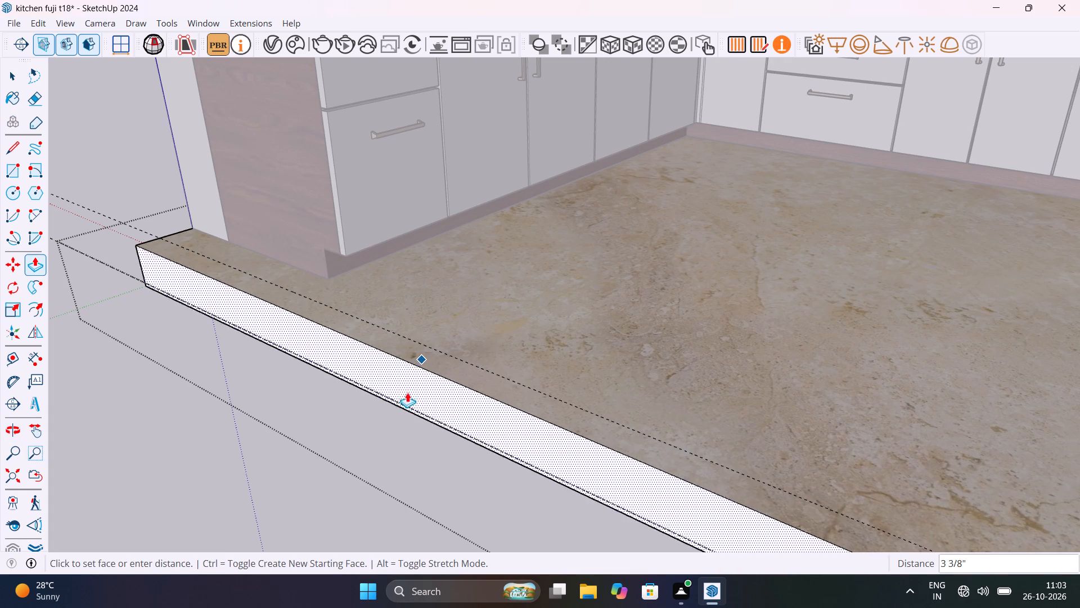
left_click(407, 408)
key("space")
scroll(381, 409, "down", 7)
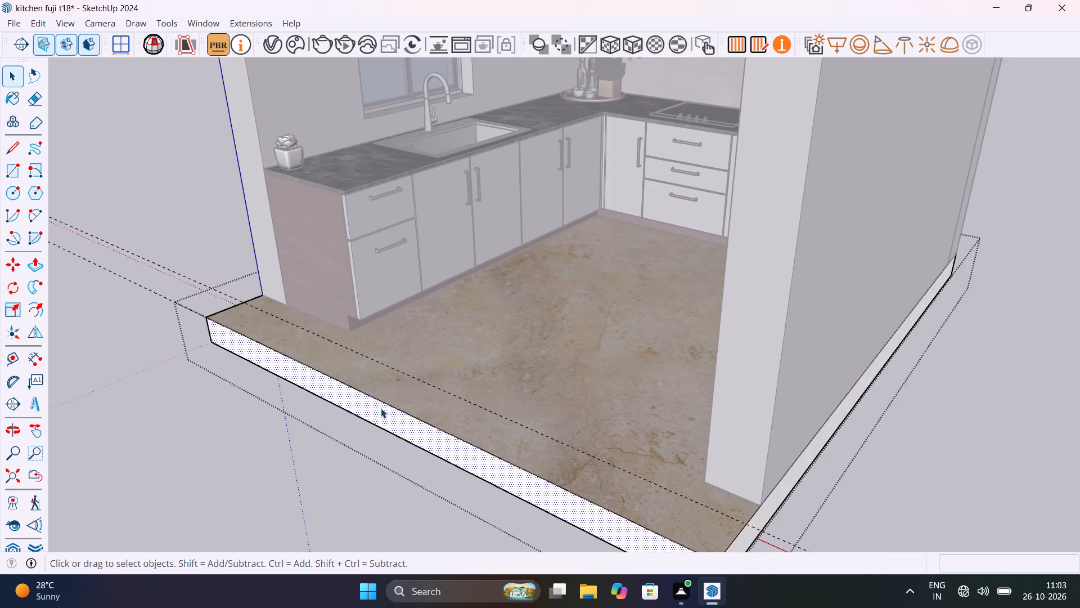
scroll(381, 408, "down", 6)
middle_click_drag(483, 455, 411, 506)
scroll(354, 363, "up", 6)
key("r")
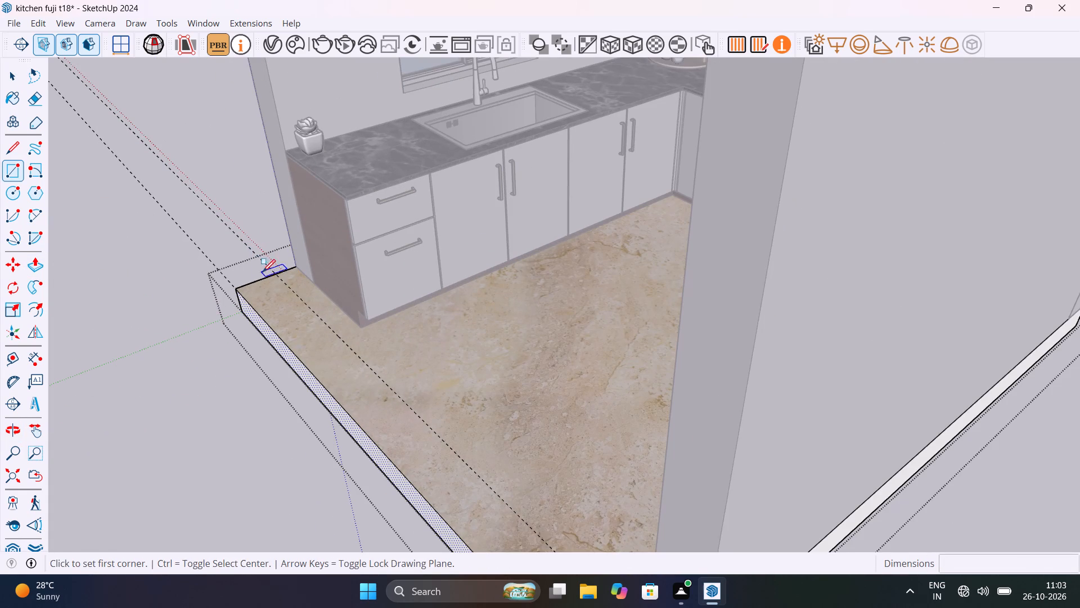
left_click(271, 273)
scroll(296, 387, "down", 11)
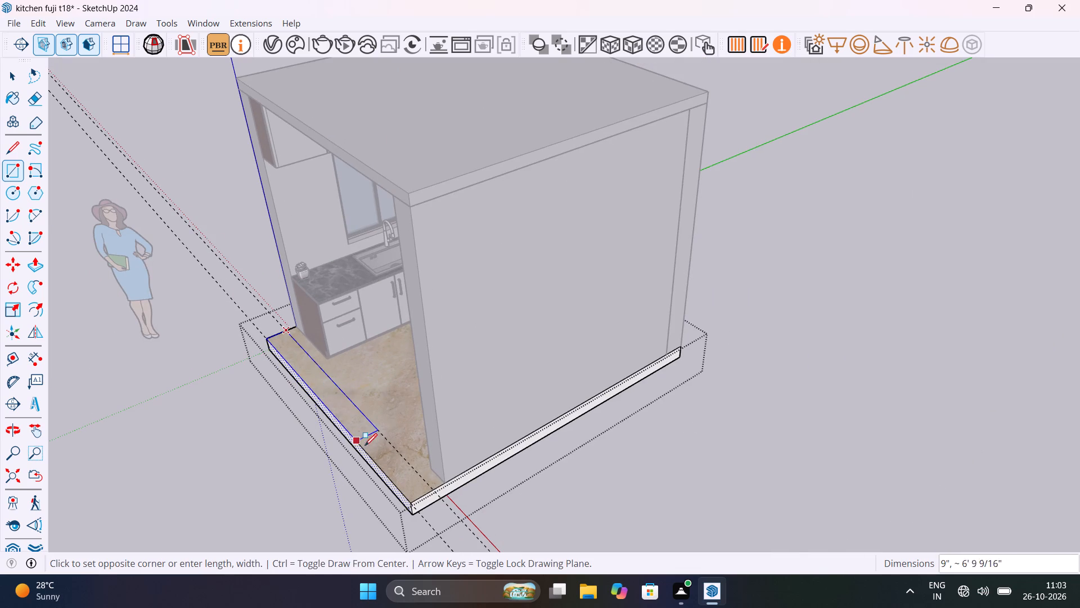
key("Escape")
Exit the slab group and draw a 9" by 10' rectangle on the floor between the inner guide and the slab's front edge.
key("space")
left_click(634, 491)
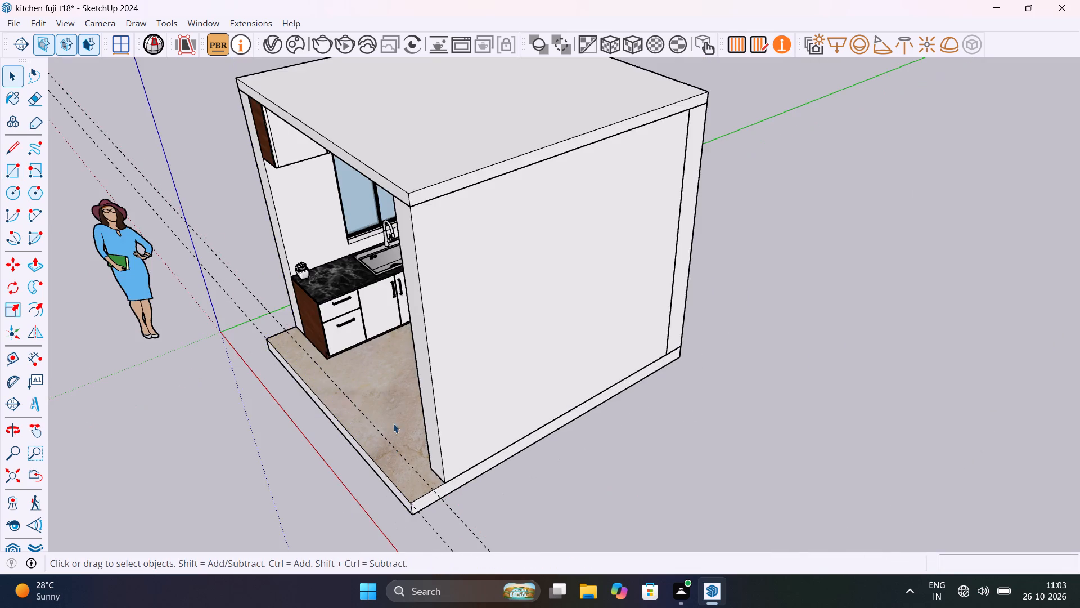
scroll(352, 413, "up", 5)
key("r")
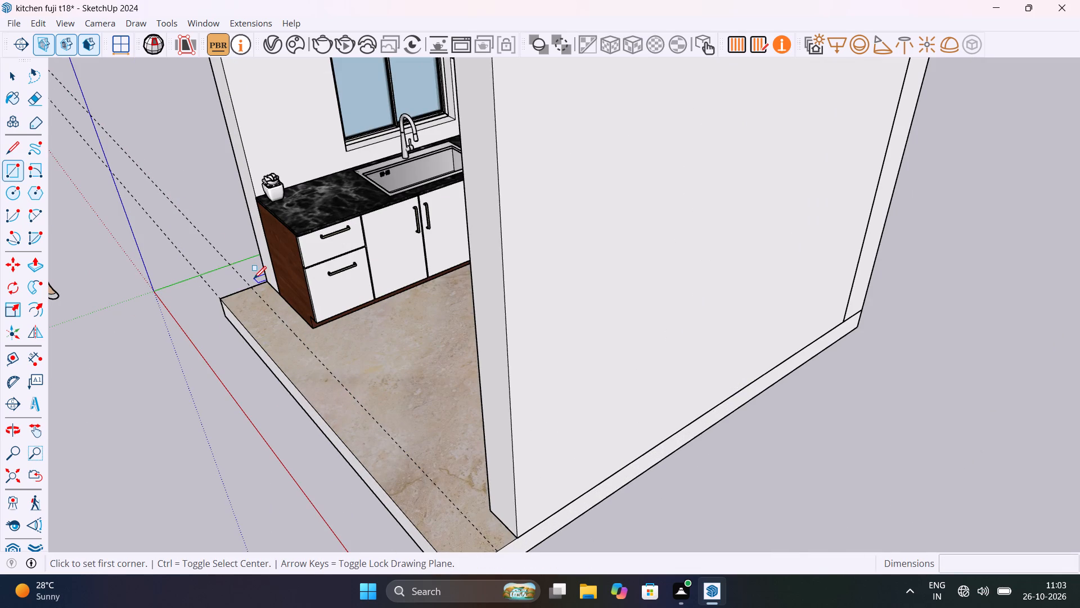
left_click(251, 287)
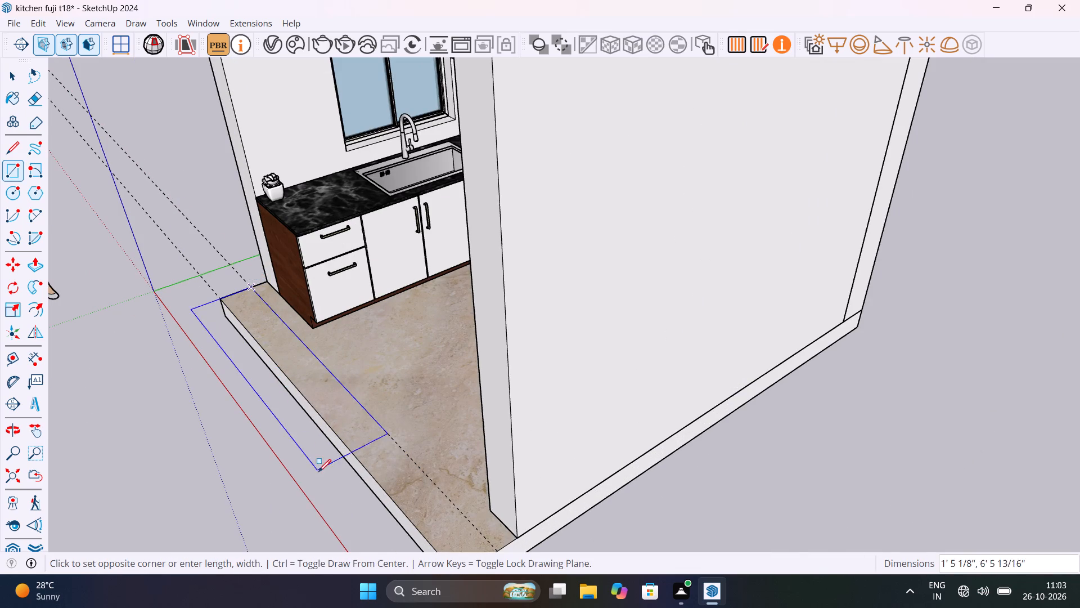
scroll(406, 519, "down", 5)
middle_click_drag(391, 512, 330, 388, "shift")
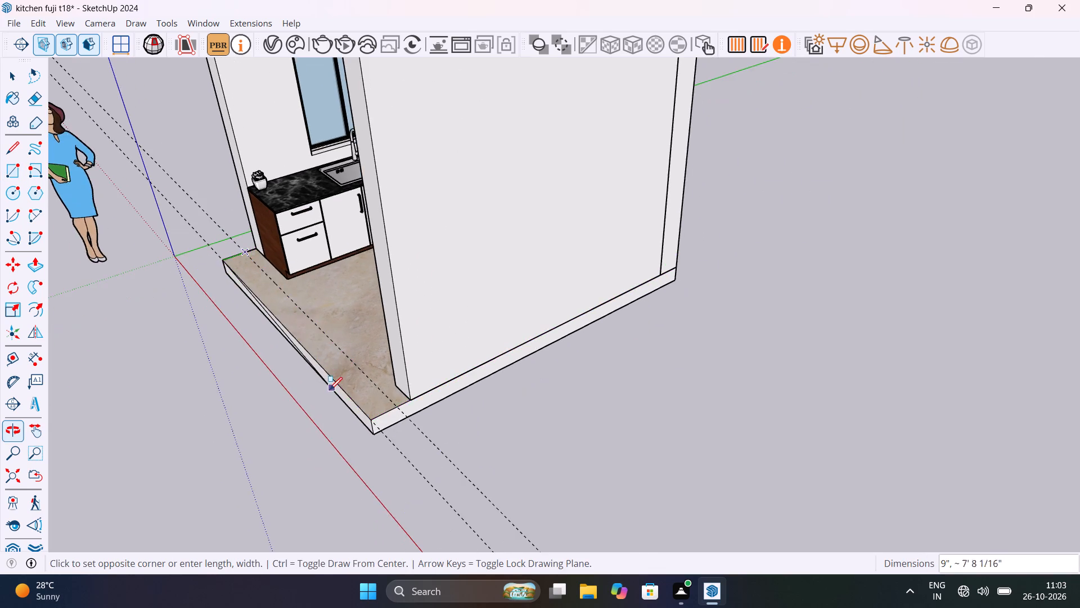
scroll(352, 409, "up", 10)
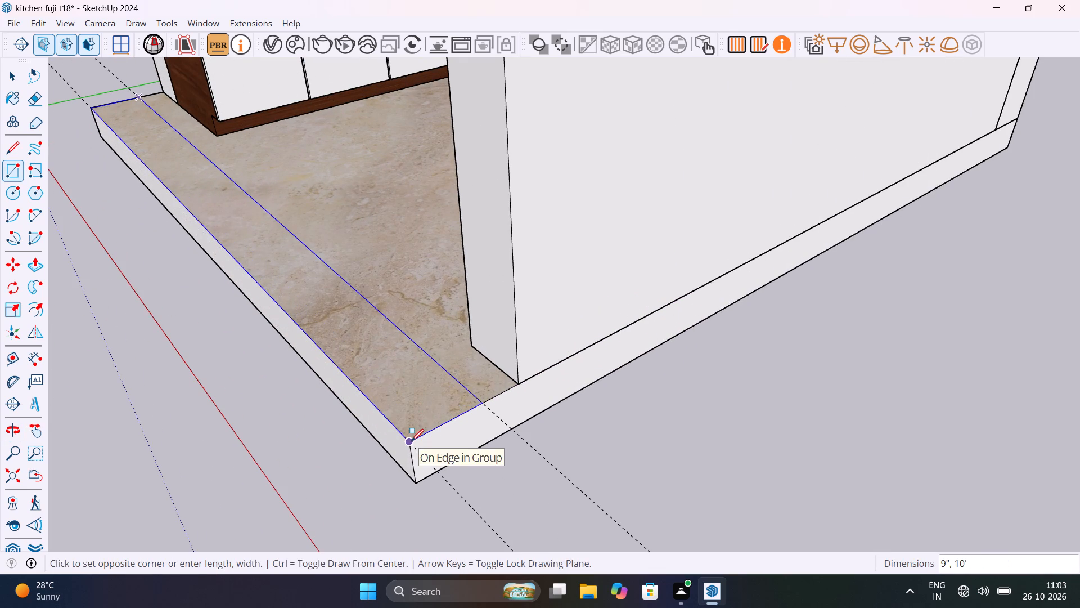
left_click(411, 441)
Push/Pull the front strip up 9' to the underside of the roof slab, forming the new front wall.
scroll(403, 429, "down", 7)
key("space")
left_click(404, 403)
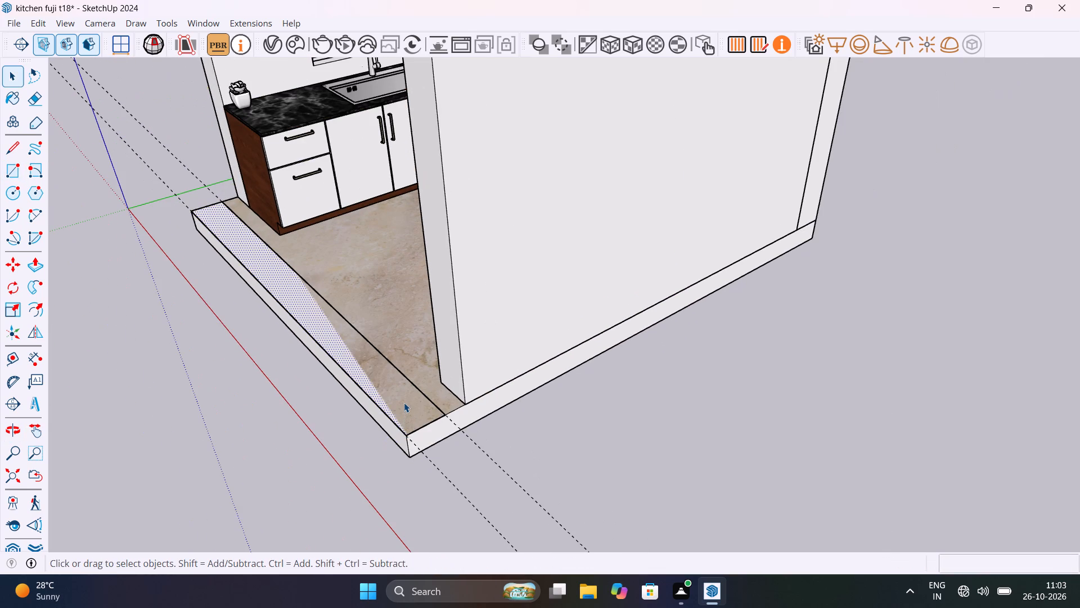
key("p")
left_click(404, 403)
scroll(399, 331, "down", 7)
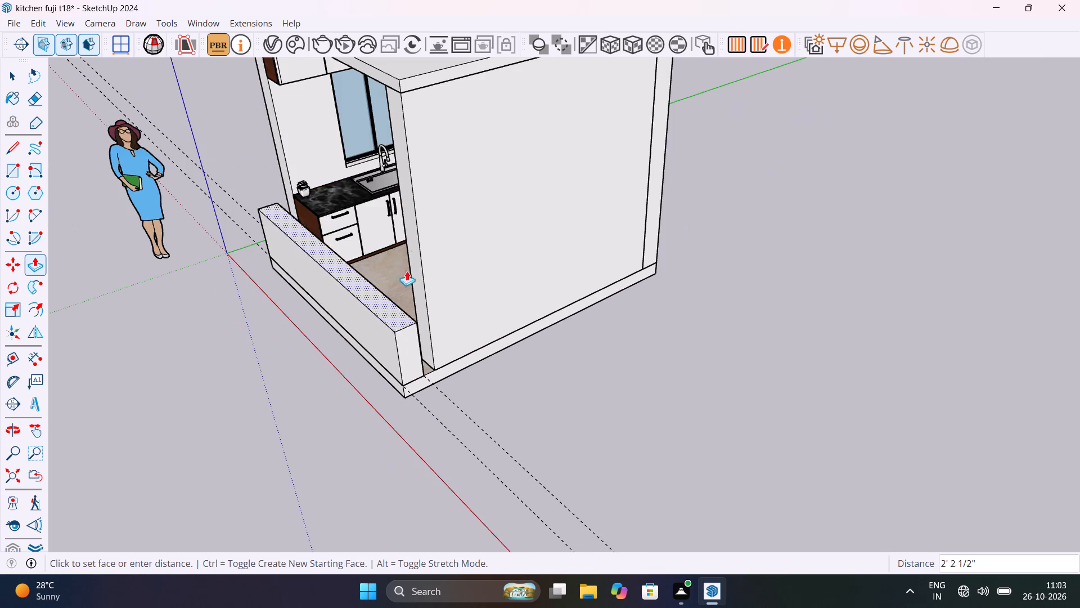
scroll(403, 92, "up", 6)
middle_click_drag(407, 93, 512, 234)
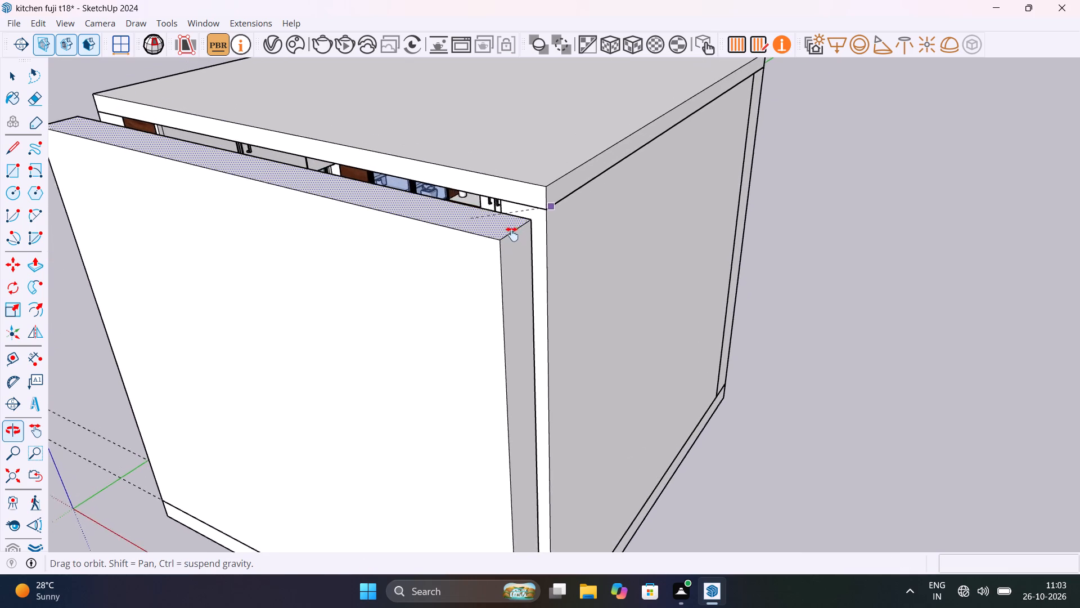
middle_click_drag(512, 234, 455, 208)
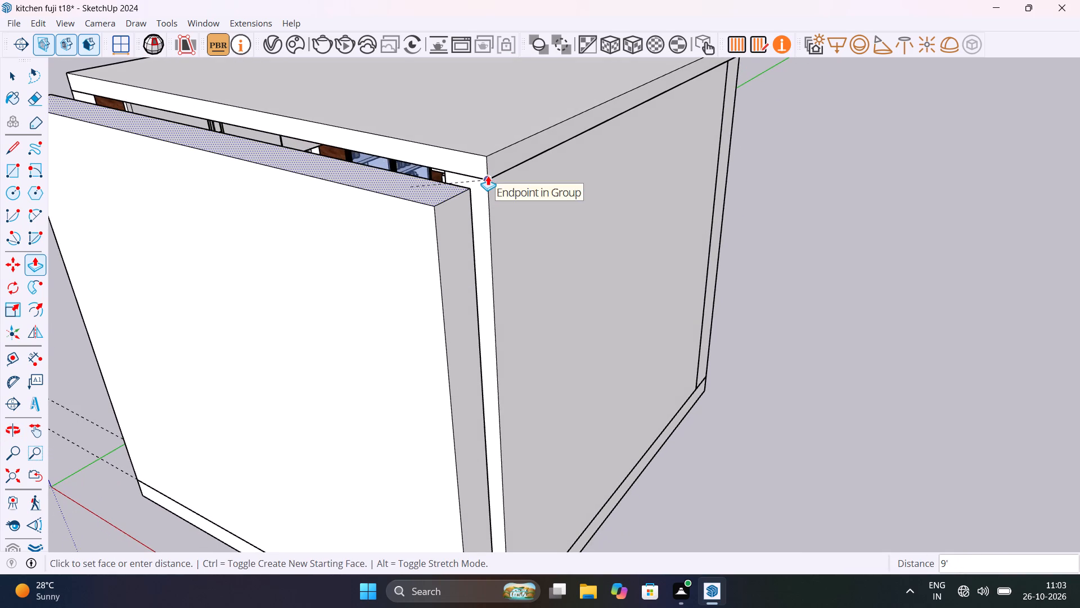
left_click(488, 176)
key("space")
Inside the plain side wall's group, opposite the window, Push/Pull its front end out 4 13/16" to meet the front wall.
scroll(506, 173, "up", 11)
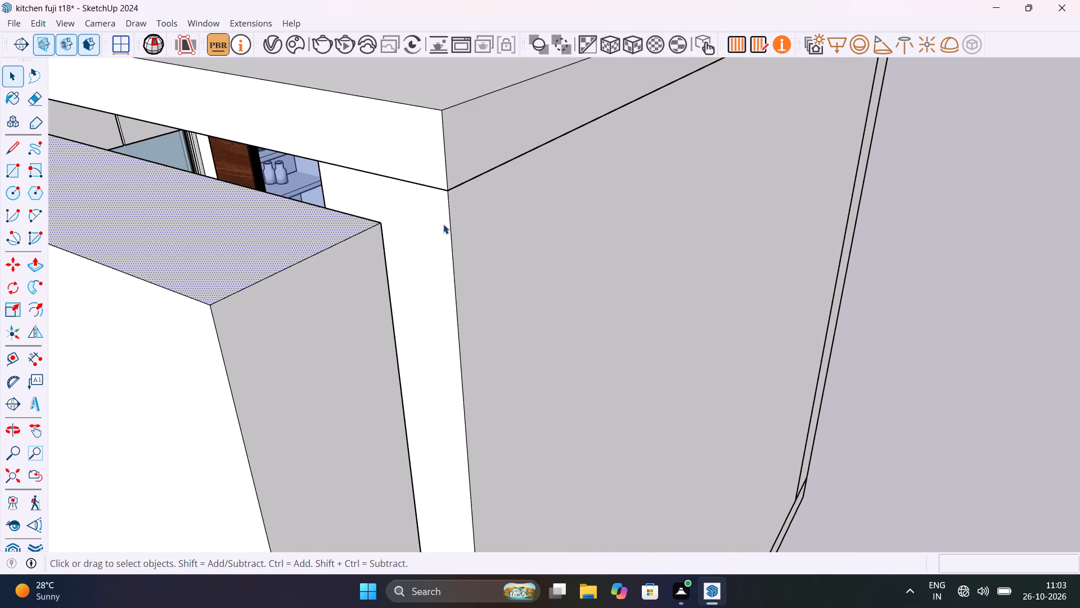
left_click(438, 233)
double_click(438, 233)
left_click(438, 233)
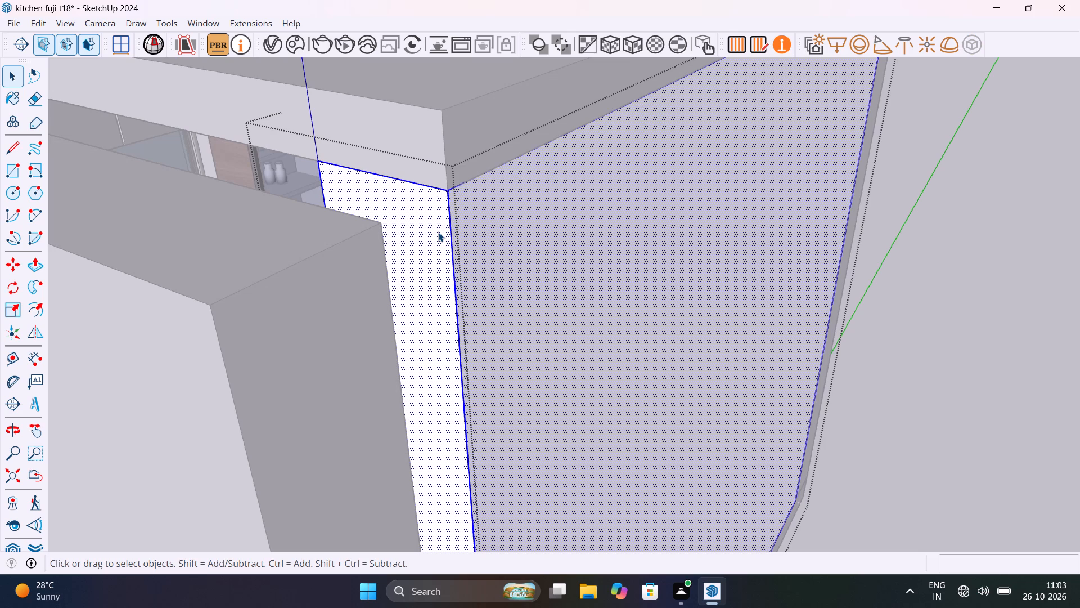
left_click(438, 232)
key("p")
left_click(438, 233)
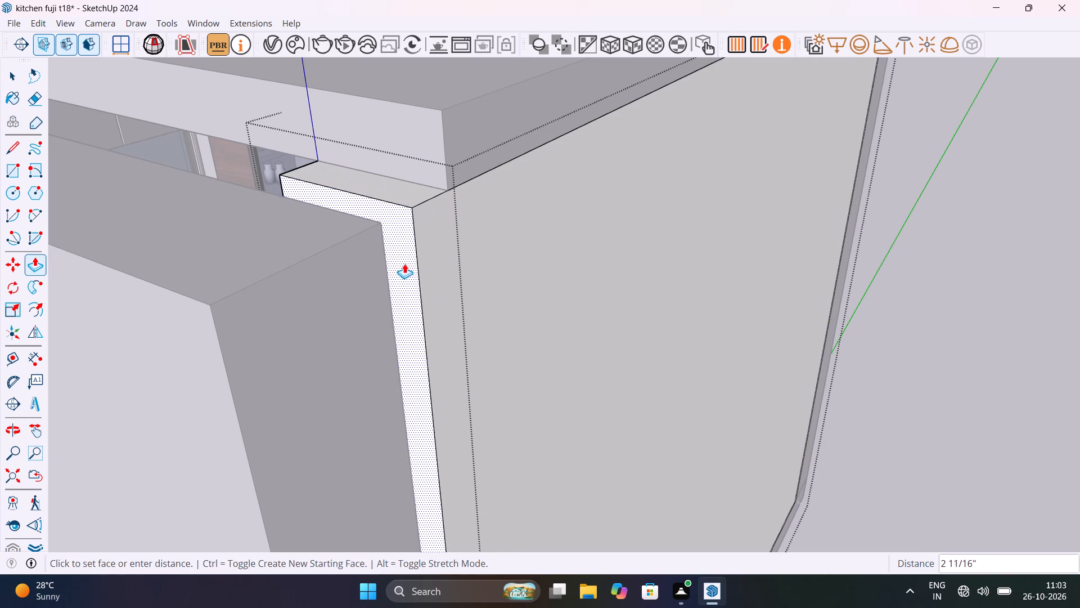
left_click(388, 295)
Inside the window wall's group, Push/Pull its front end out 4 13/16" to meet the new front wall and exit the group.
scroll(407, 294, "down", 20)
scroll(407, 294, "down", 15)
scroll(407, 294, "down", 7)
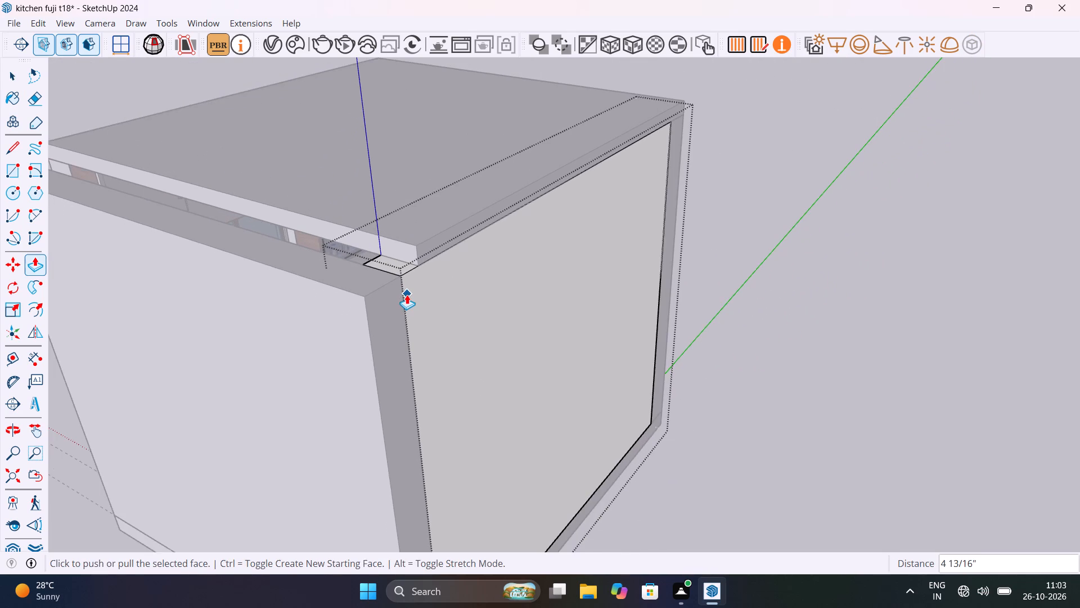
middle_click_drag(278, 269, 845, 285, "shift")
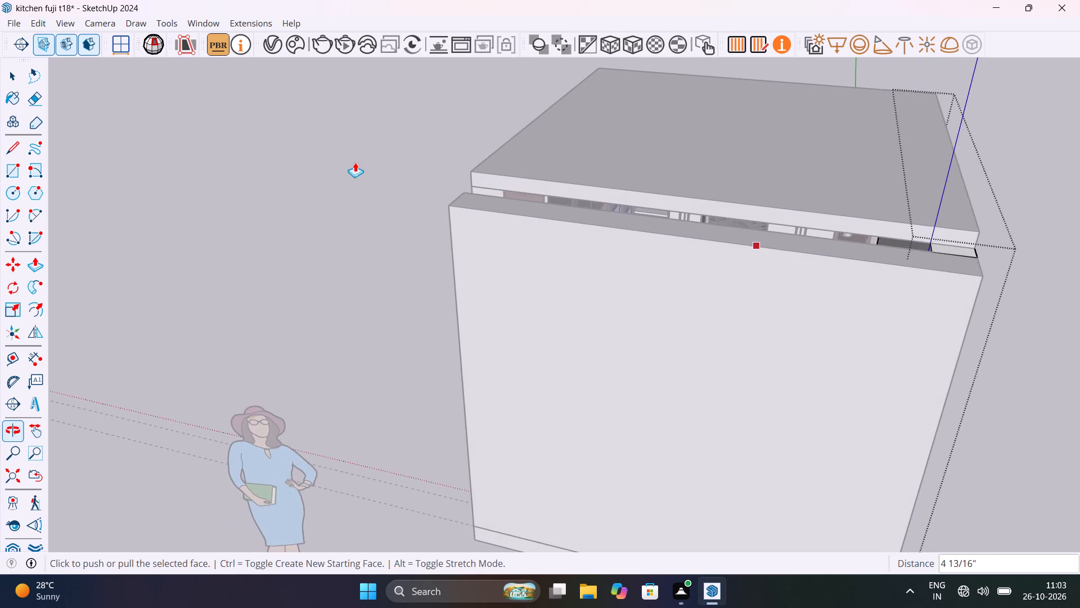
scroll(369, 152, "up", 12)
middle_click_drag(576, 220, 582, 230)
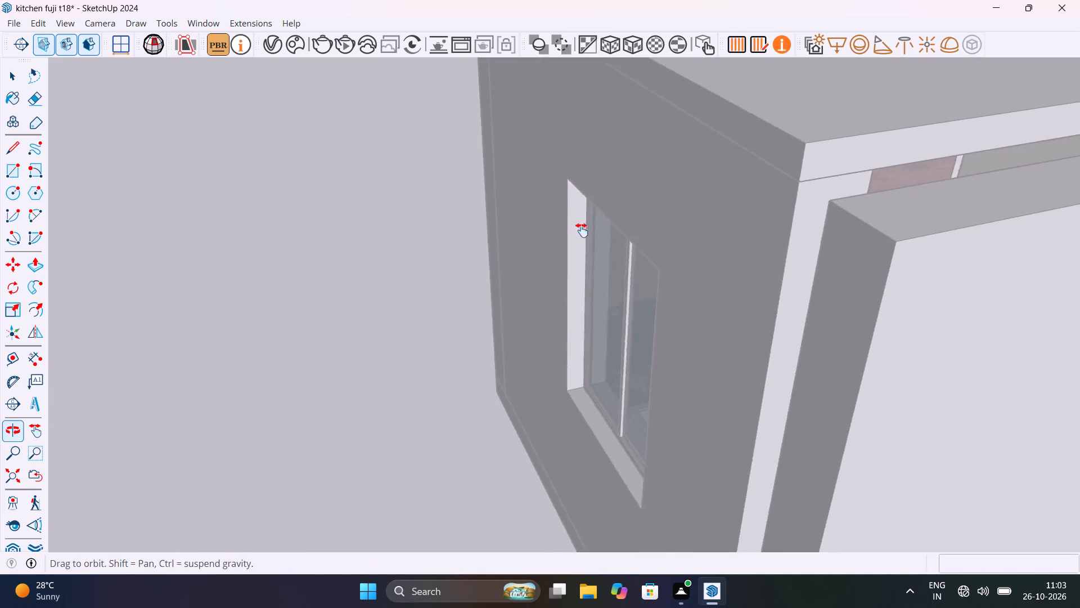
middle_click_drag(582, 230, 529, 233)
key("space")
scroll(651, 213, "up", 6)
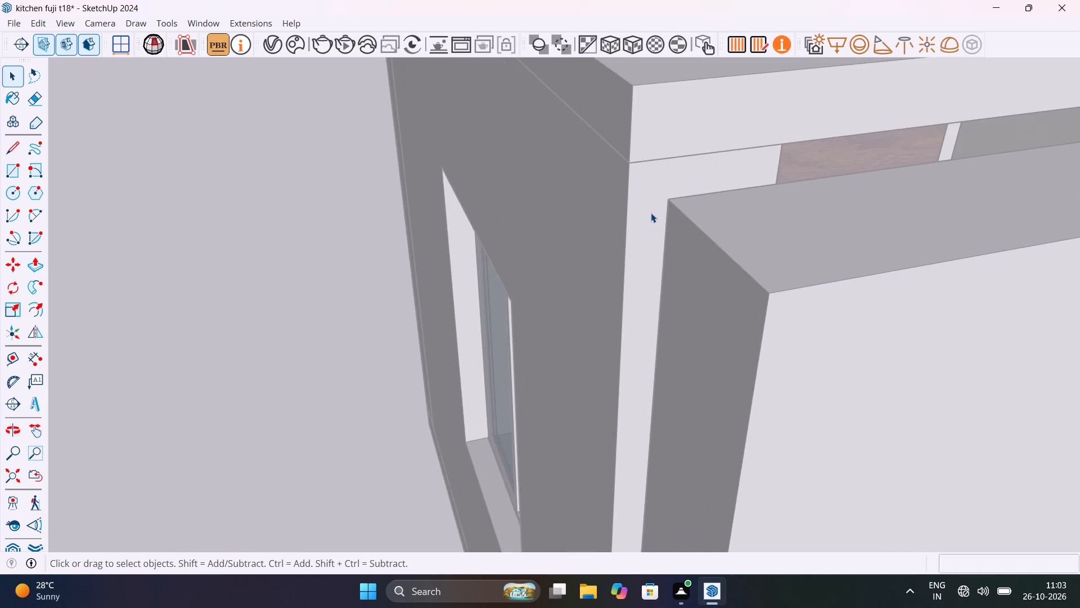
left_click(651, 213)
double_click(651, 213)
left_click(651, 213)
left_click(651, 213)
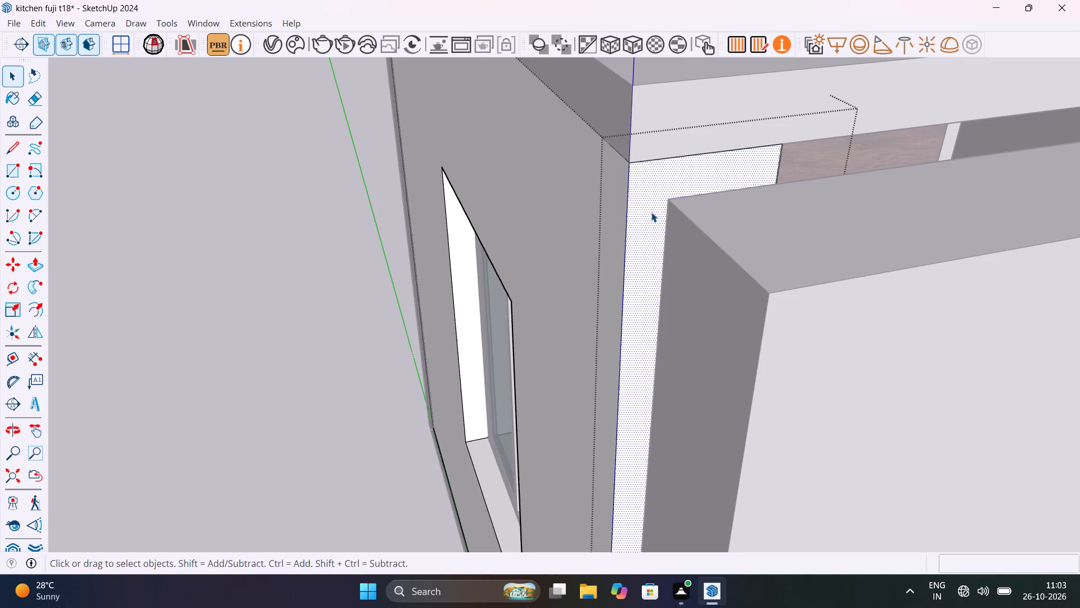
key("p")
left_click(651, 212)
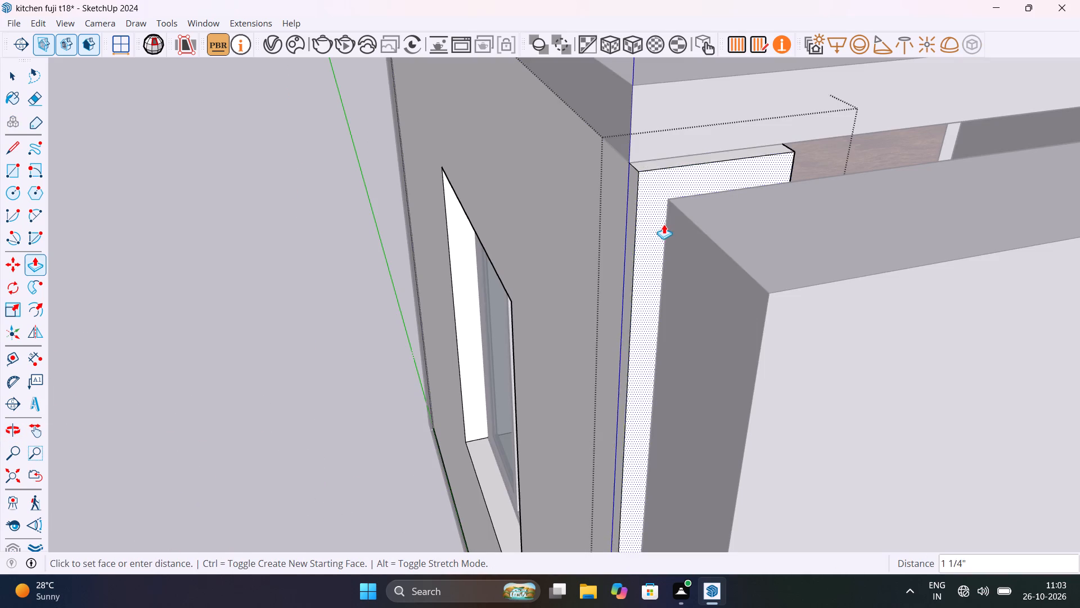
middle_click_drag(735, 291, 1009, 295)
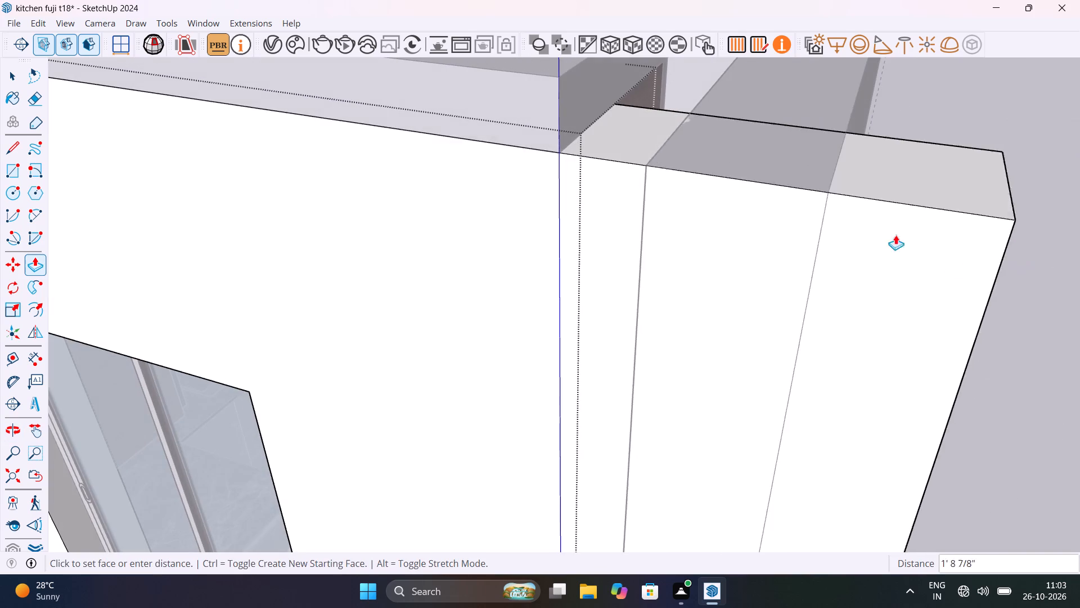
left_click(648, 160)
scroll(640, 219, "down", 12)
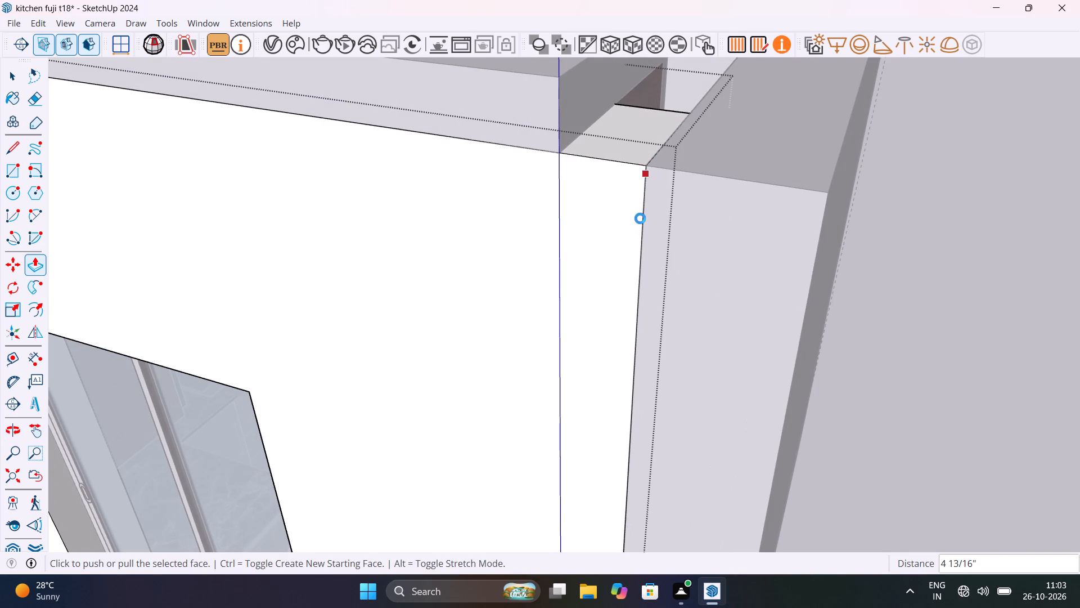
scroll(640, 218, "down", 11)
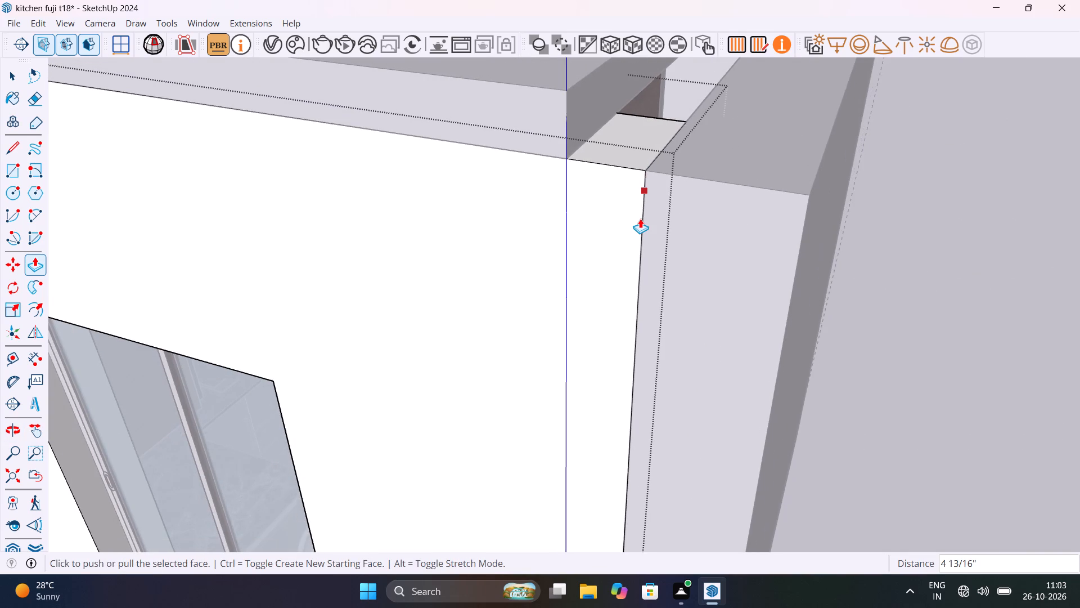
scroll(640, 218, "down", 13)
middle_click_drag(787, 249, 621, 186)
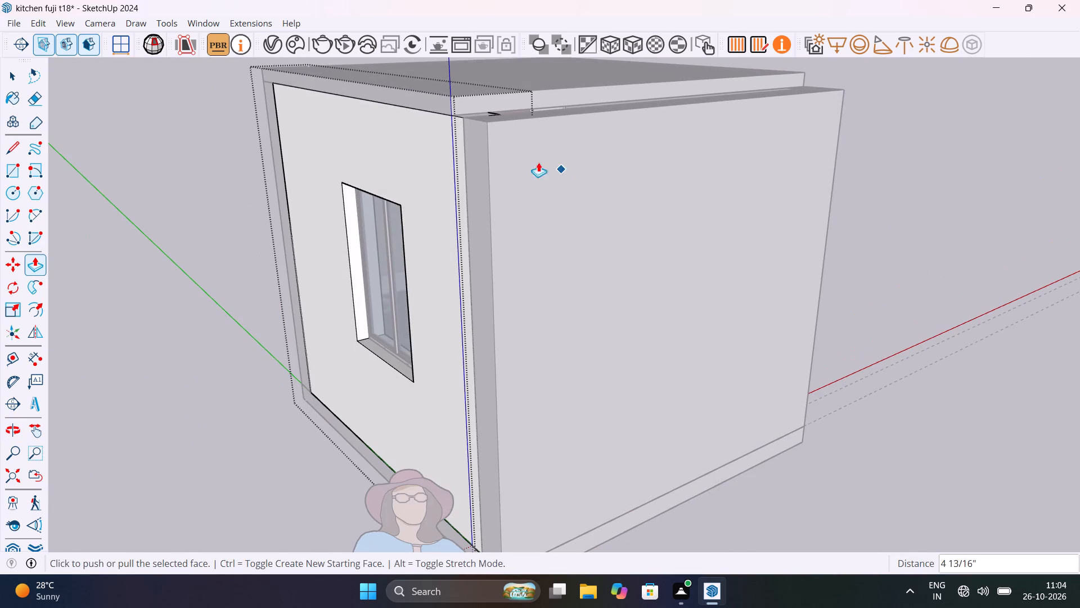
key("space")
left_click(948, 231)
Inside the roof slab's group, Push/Pull its front face out 4 13/16" to the front wall's inner edge.
scroll(484, 87, "up", 6)
middle_click_drag(532, 109, 534, 111)
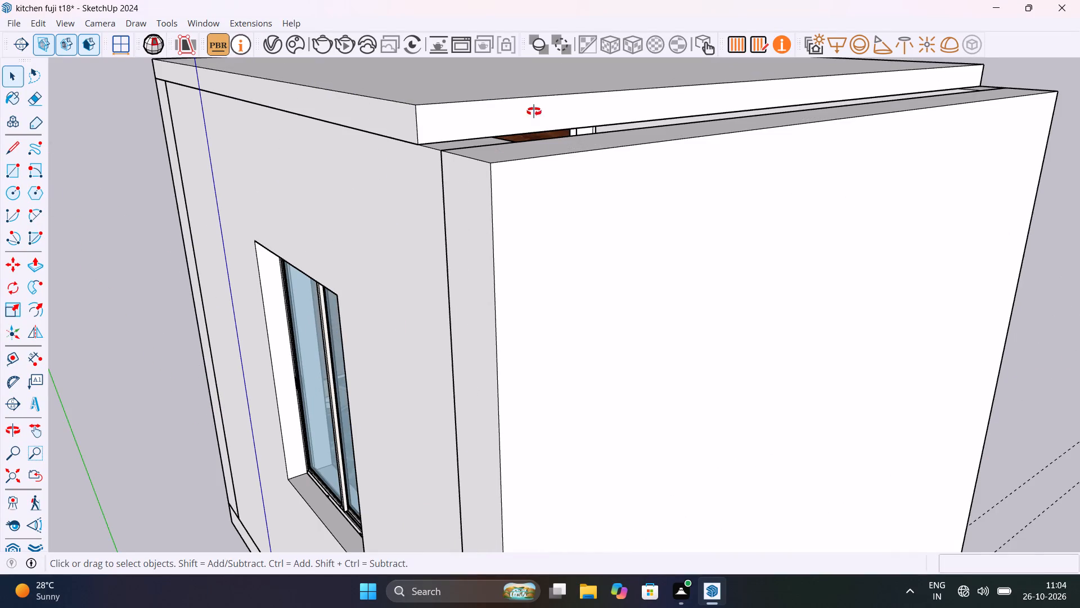
middle_click_drag(534, 111, 538, 140)
scroll(510, 173, "up", 5)
left_click(507, 173)
double_click(507, 172)
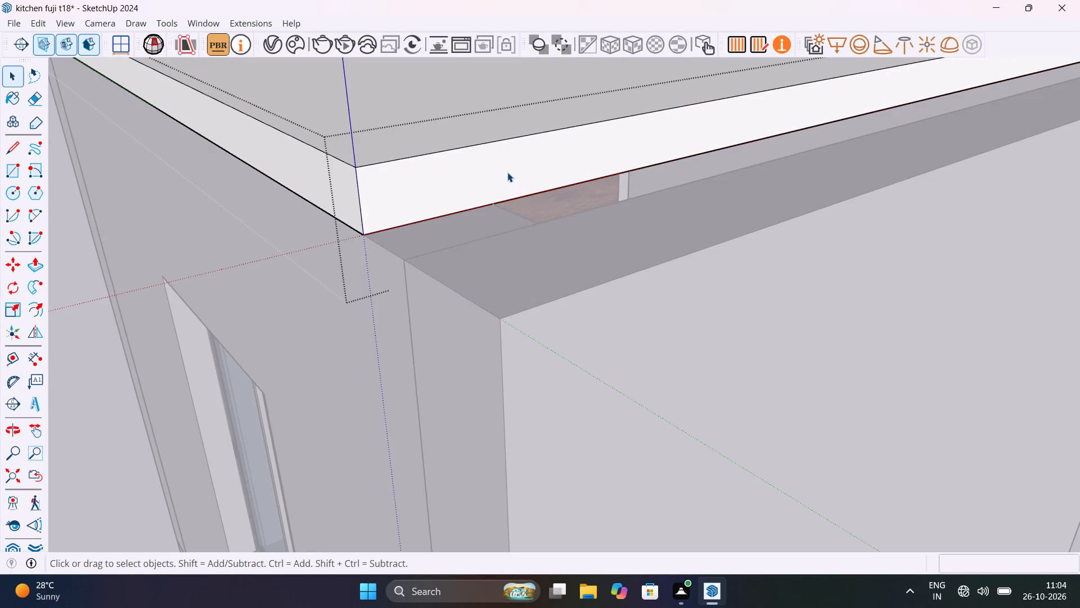
left_click(507, 172)
key("p")
left_click(507, 172)
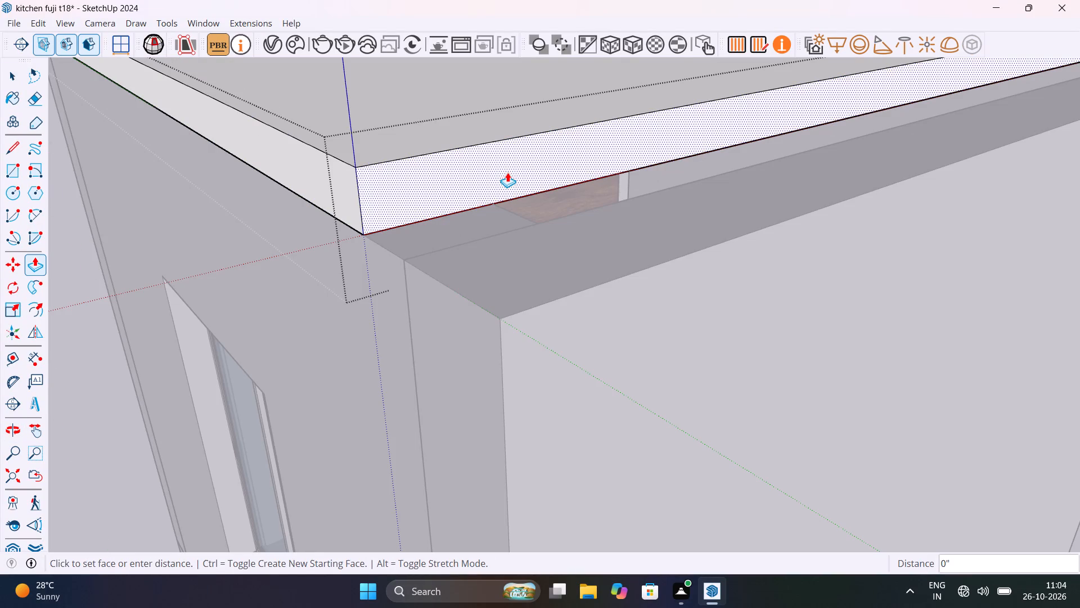
left_click(420, 257)
Push/Pull the roof slab's front face another 9" out to the front wall's outer face and exit the group.
scroll(515, 254, "down", 20)
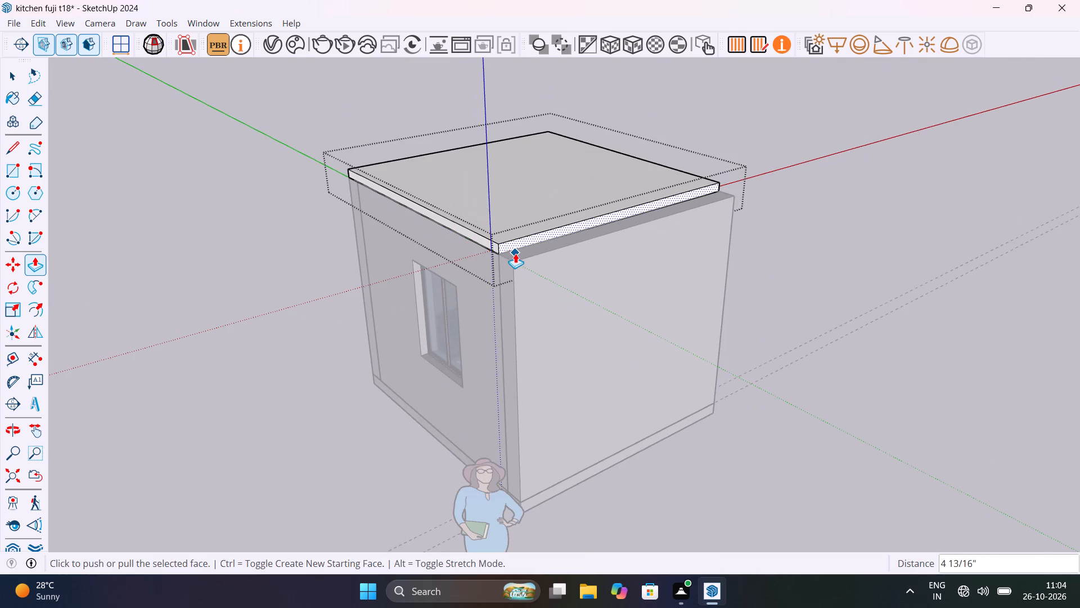
scroll(511, 244, "up", 10)
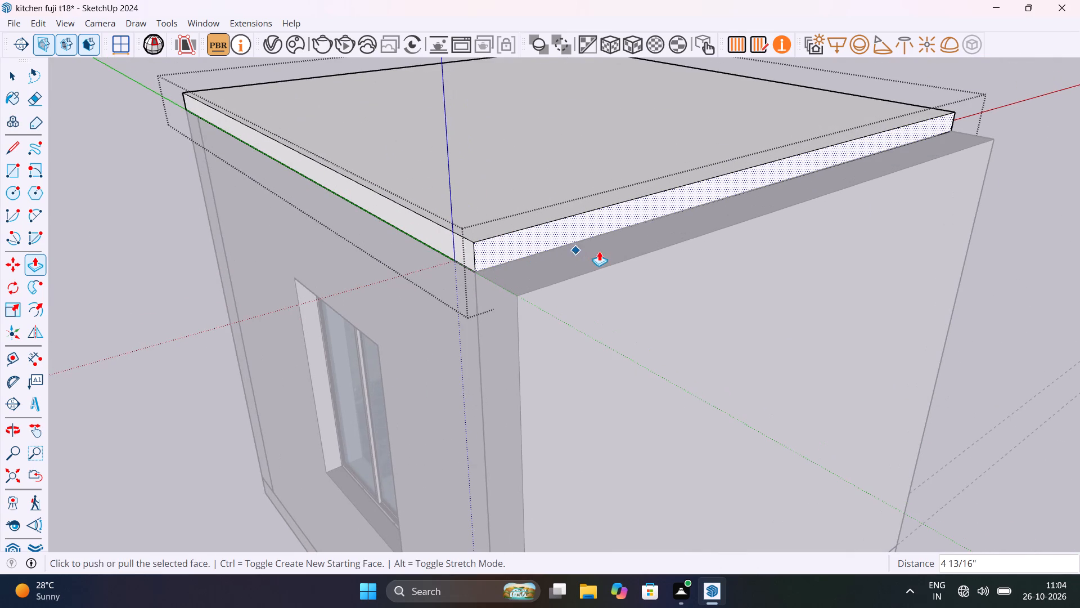
scroll(523, 267, "up", 6)
left_click(451, 229)
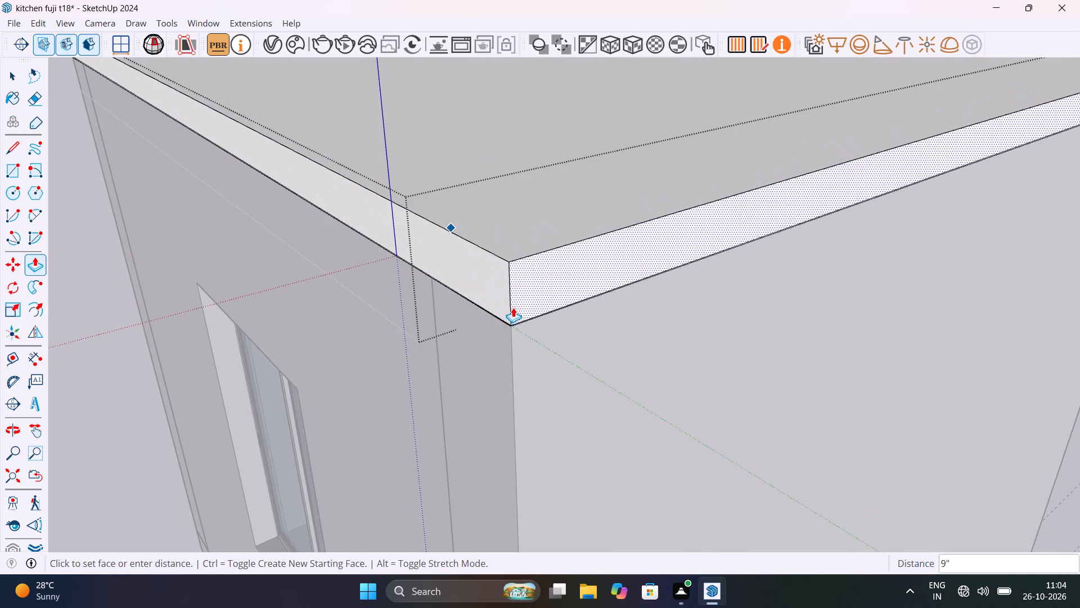
left_click(511, 328)
scroll(456, 284, "down", 10)
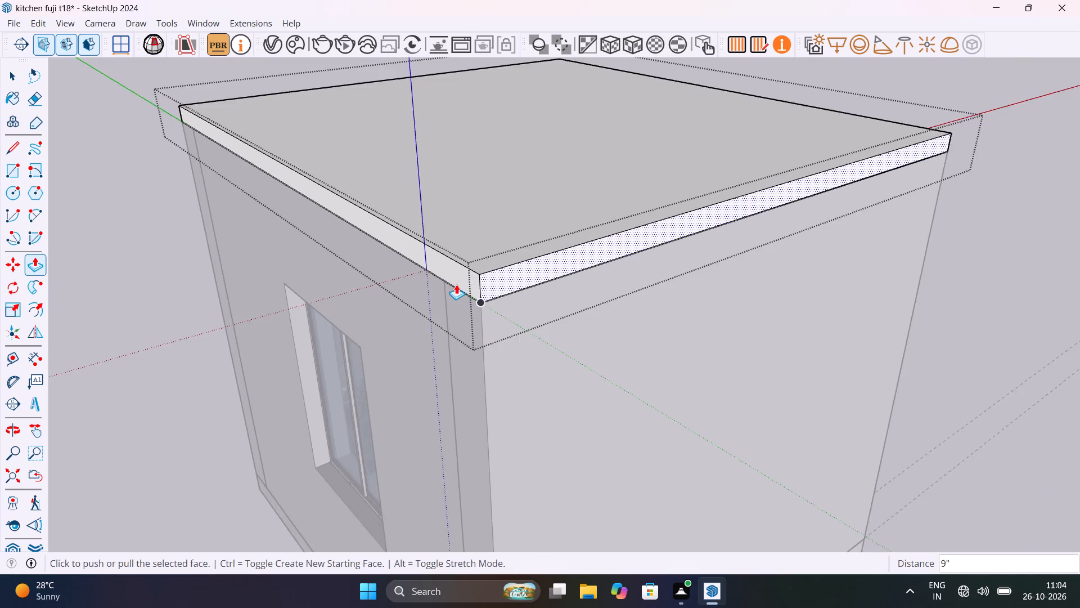
scroll(456, 284, "down", 13)
key("space")
left_click(723, 263)
Place a section plane on the outer face of the new front wall, keeping the default name and symbol.
middle_click_drag(756, 261, 505, 184)
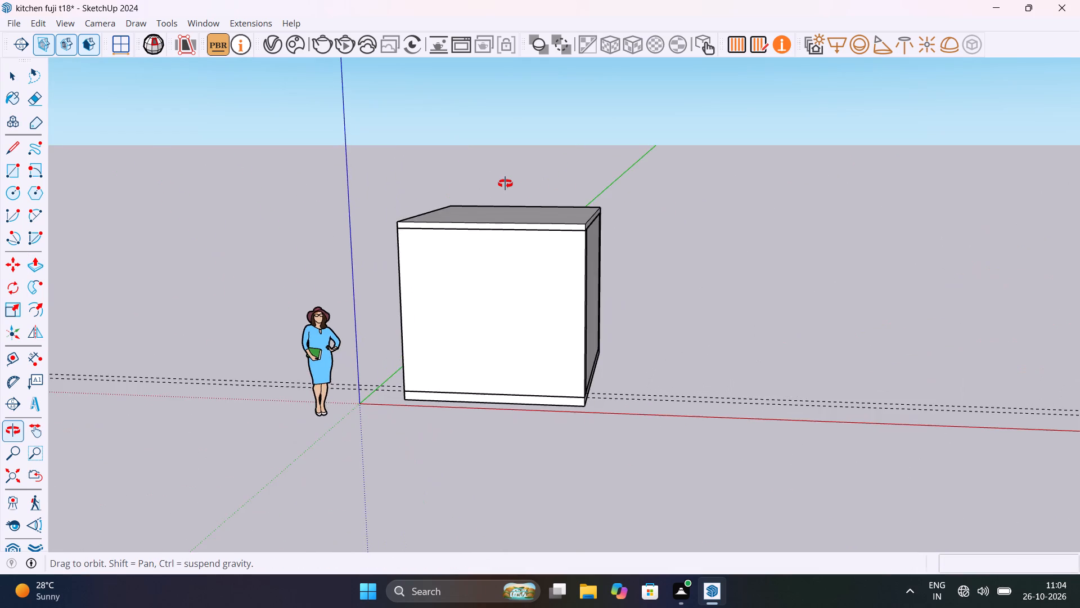
middle_click_drag(505, 184, 542, 175)
scroll(542, 175, "up", 1)
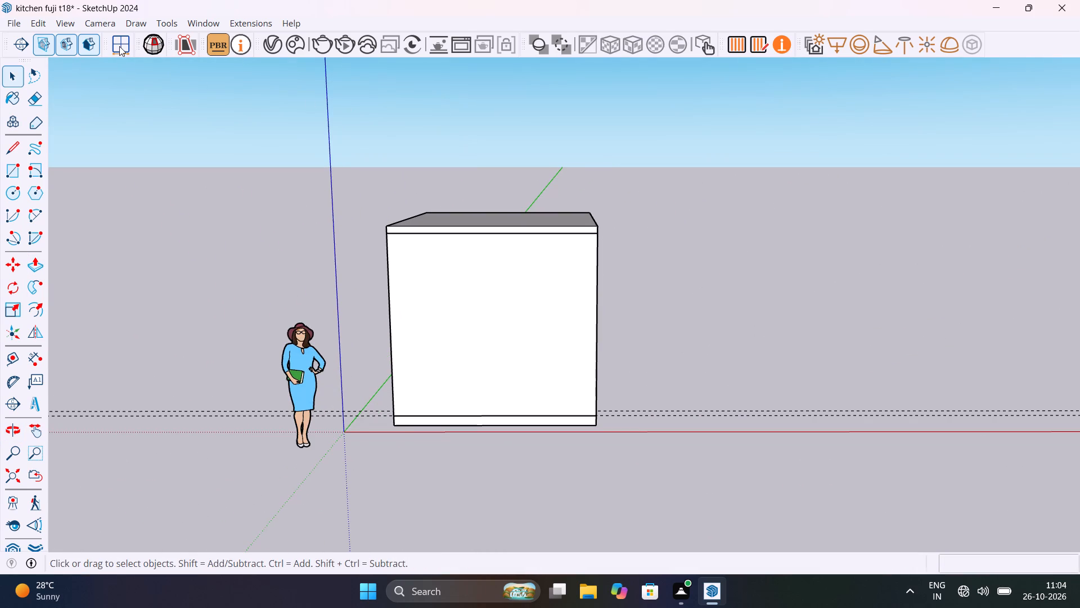
left_click(16, 42)
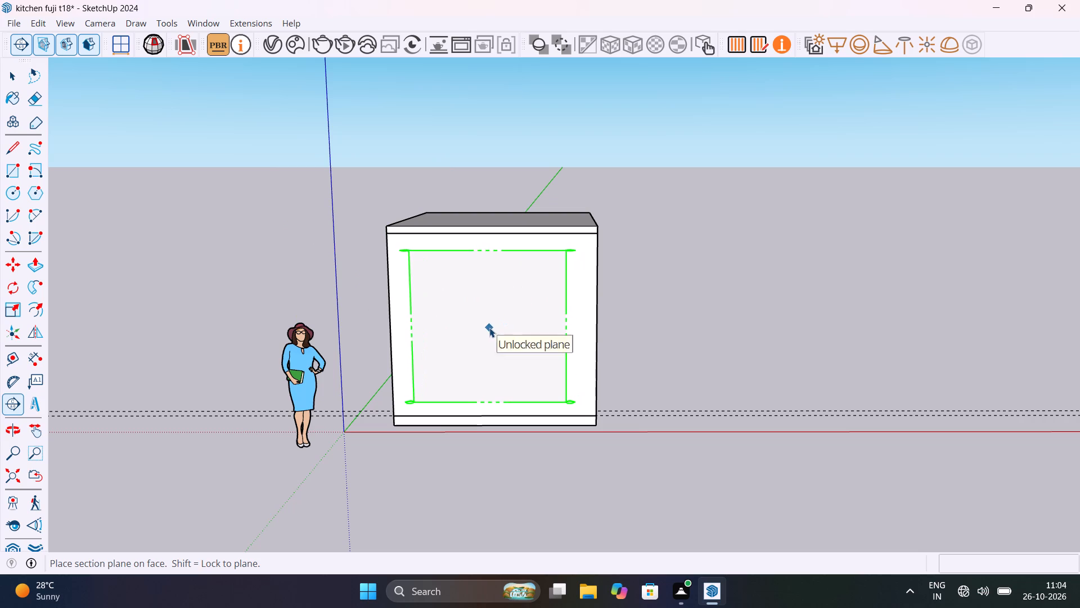
left_click(493, 328)
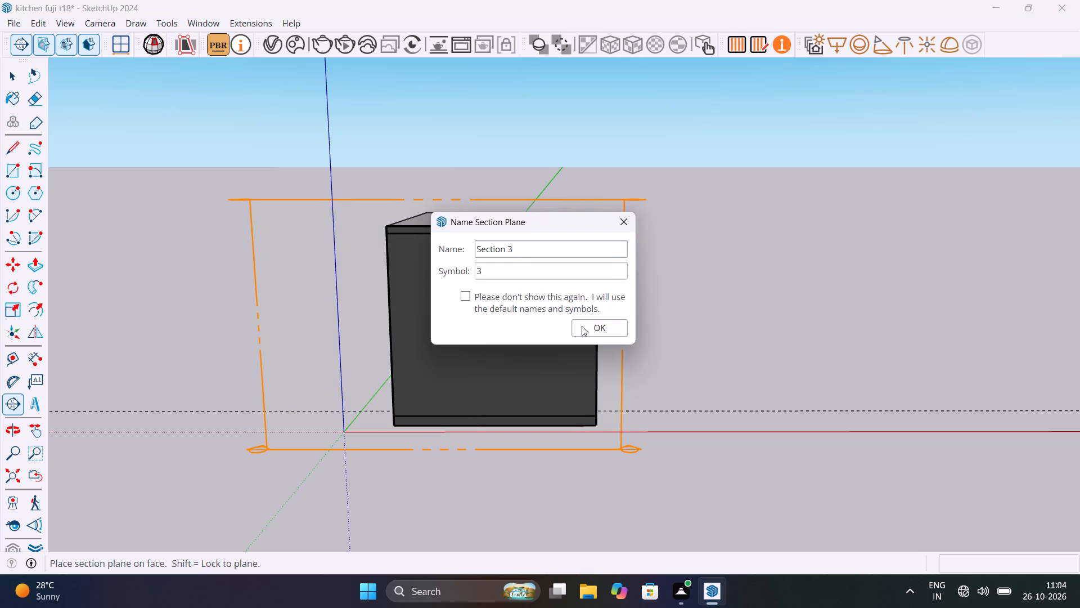
left_click(606, 332)
Move the section plane inward about 10 15/16", past the front wall, to cut the room open to the kitchen interior.
key("m")
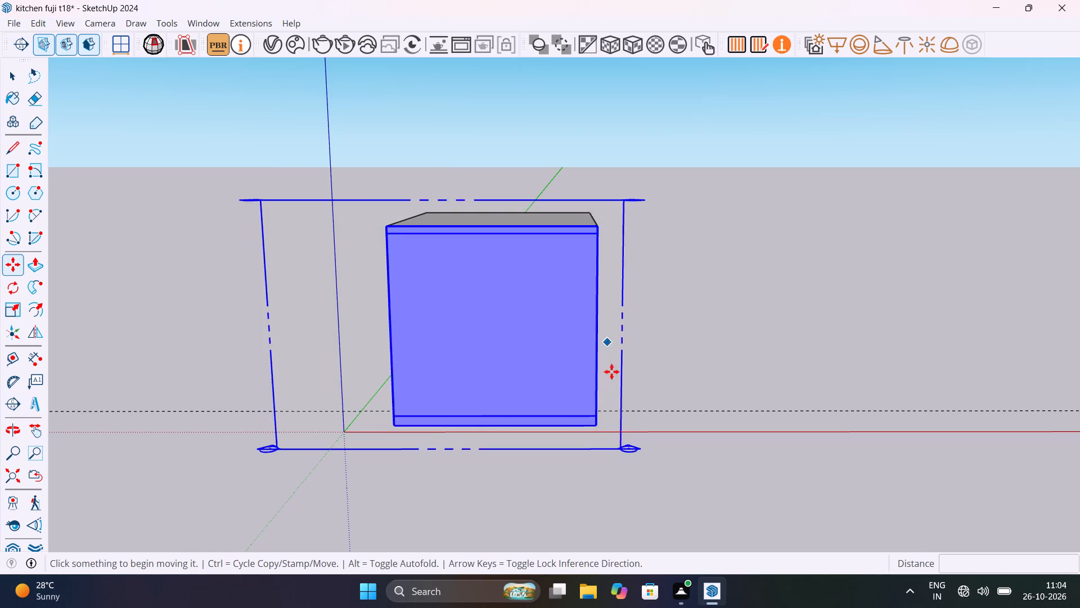
left_click(627, 448)
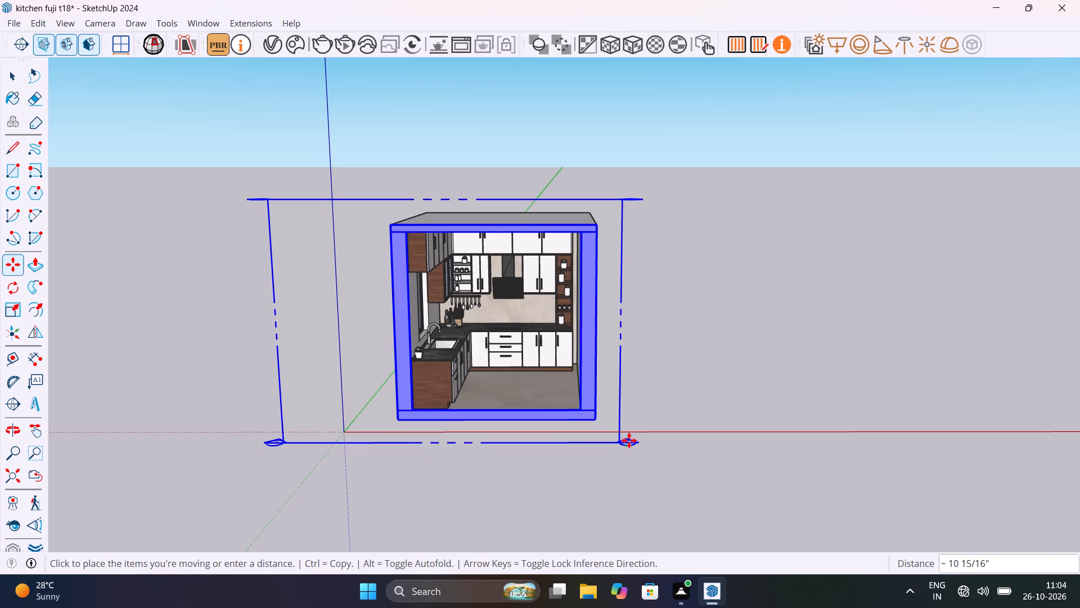
left_click(629, 440)
scroll(533, 375, "up", 10)
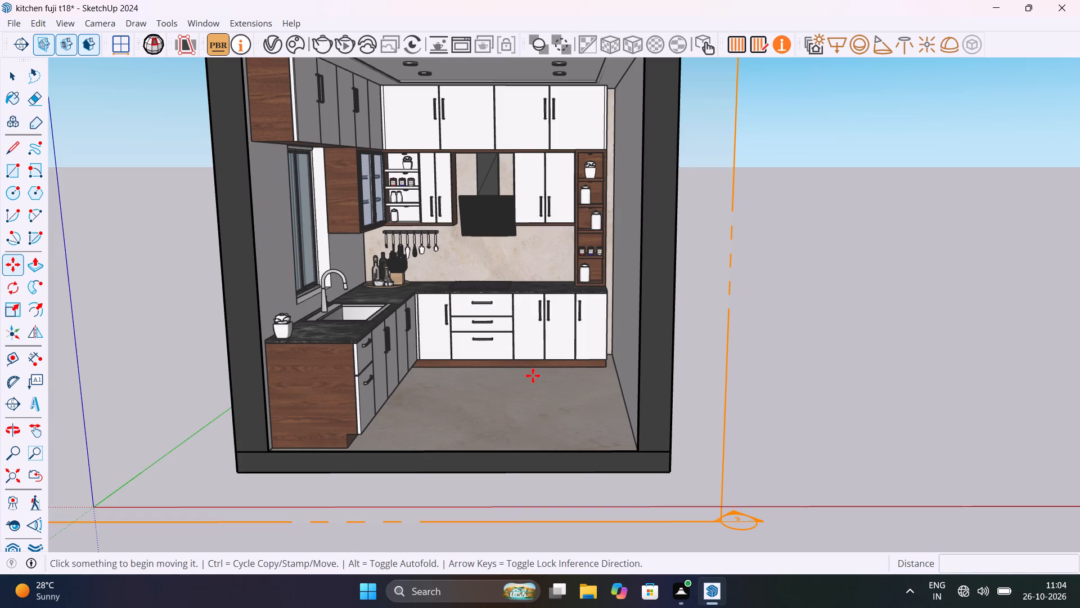
key("space")
Try a camera field of view of 50 degrees, and set it to 30 degrees for the kitchen interior view.
scroll(499, 366, "up", 1, "shift")
middle_click_drag(499, 366, 533, 455, "shift")
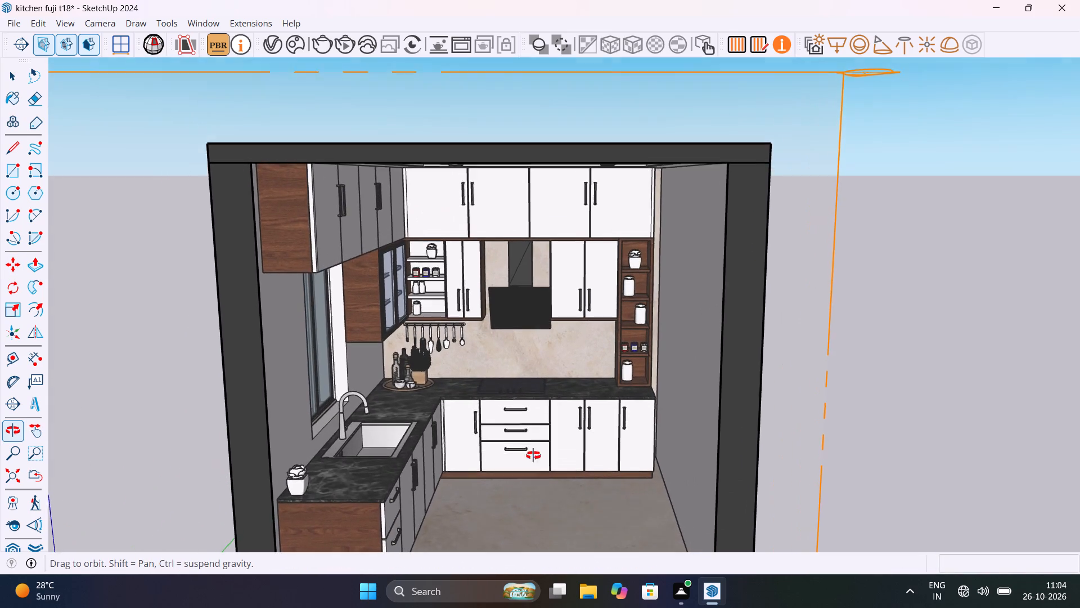
middle_click_drag(533, 455, 533, 403, "shift")
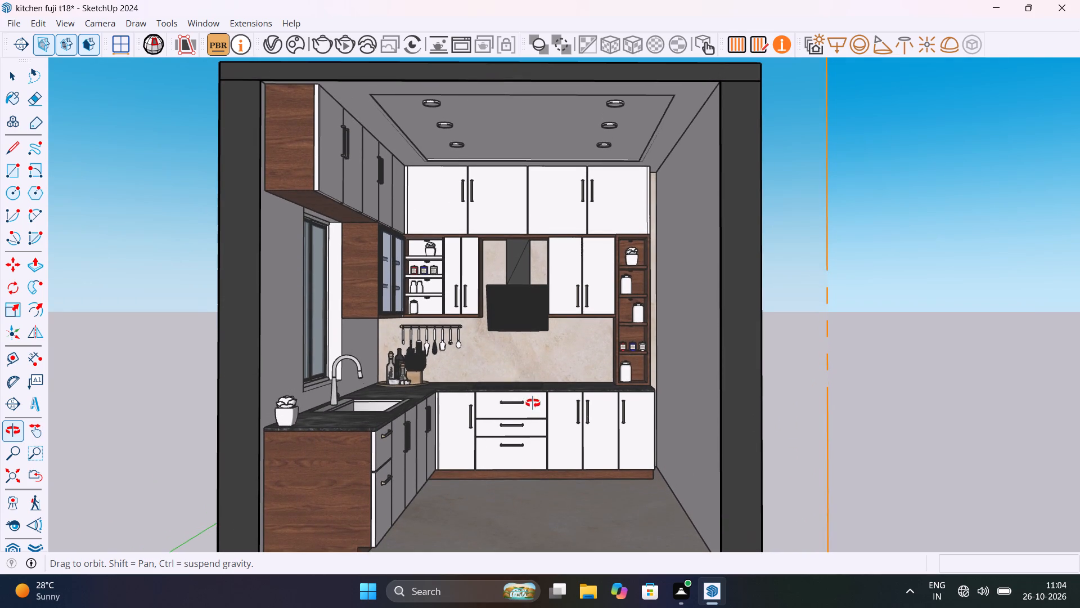
middle_click_drag(533, 403, 533, 404, "shift")
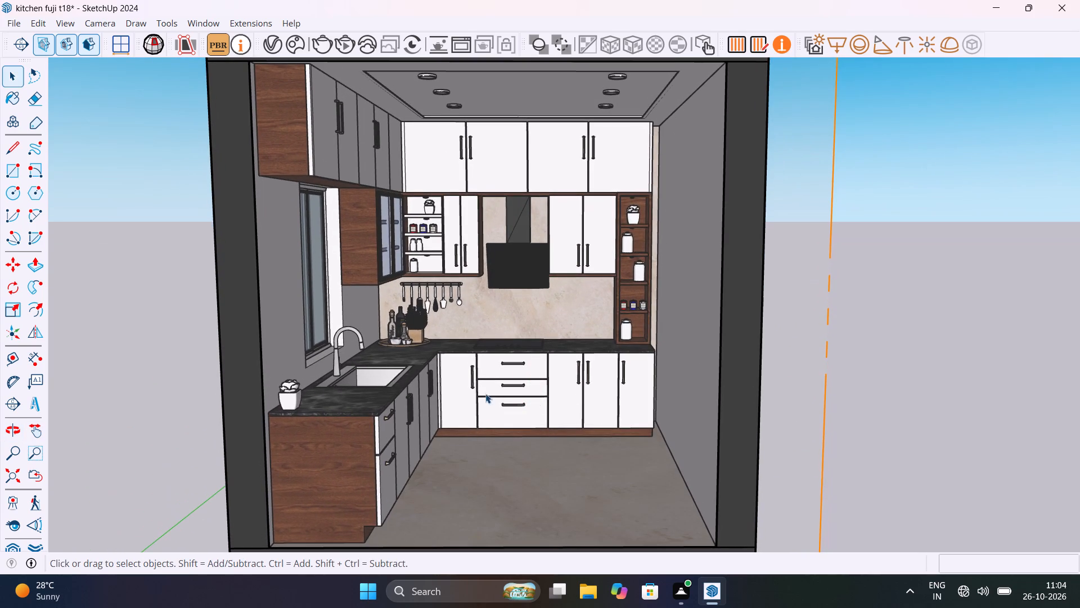
left_click(10, 449)
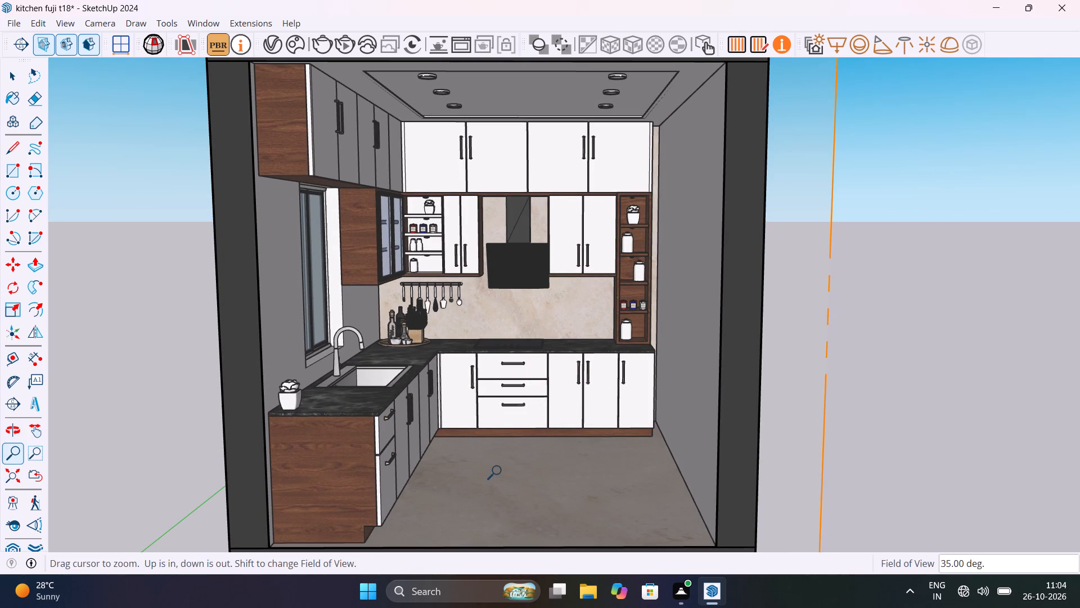
type("50")
key("Return")
type("30")
key("Return")
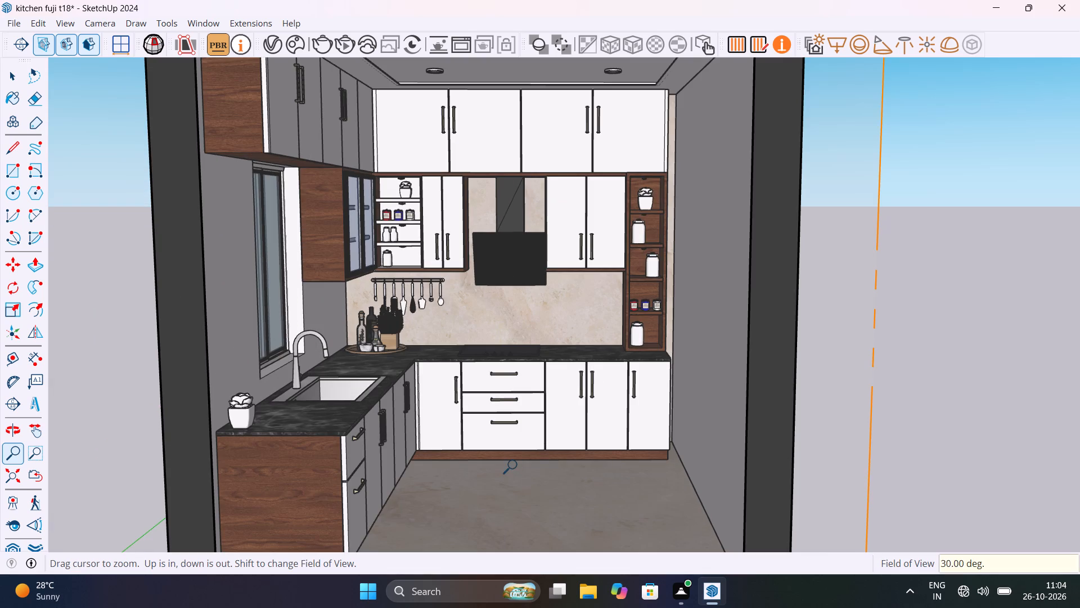
Examine straight-on views of the kitchen interior through the section cut at different heights and distances for the camera framing.
middle_click_drag(550, 470, 557, 489, "shift")
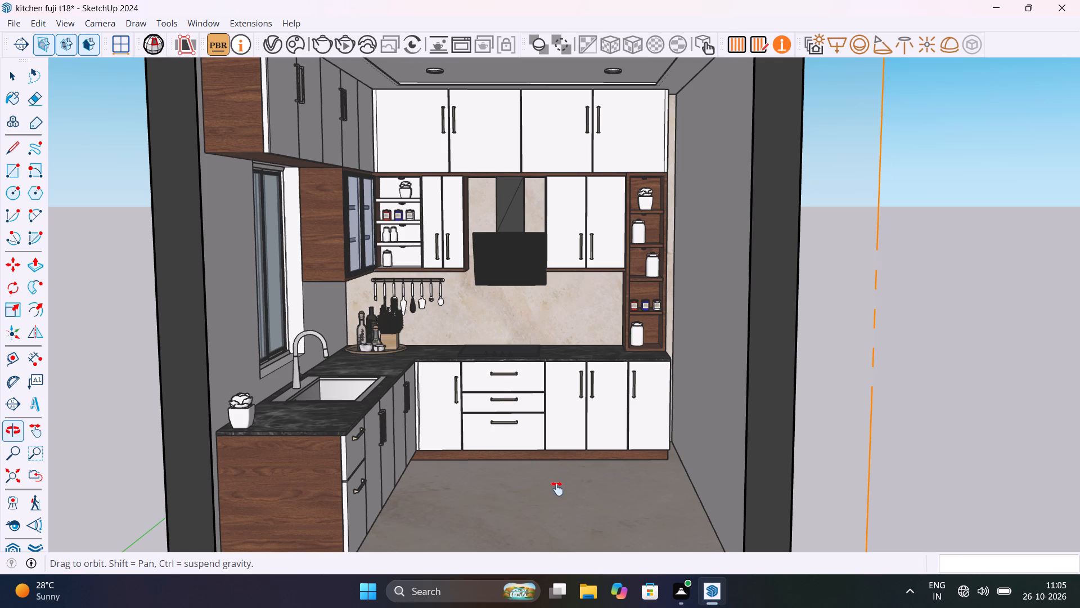
middle_click_drag(557, 489, 568, 446, "shift")
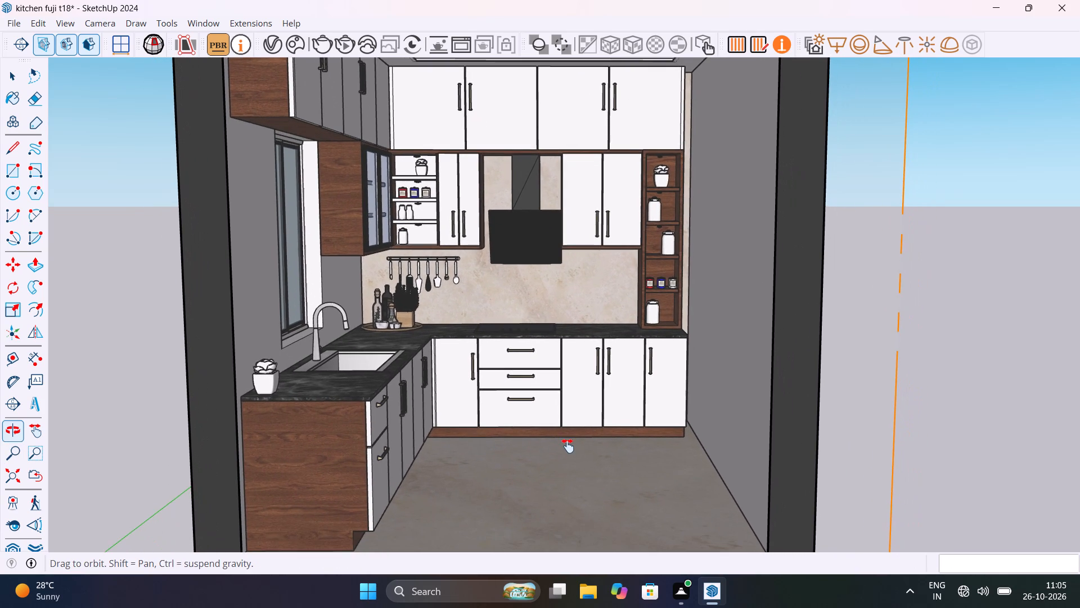
middle_click_drag(568, 446, 568, 444, "shift")
scroll(568, 445, "down", 1)
middle_click_drag(568, 445, 570, 450, "shift")
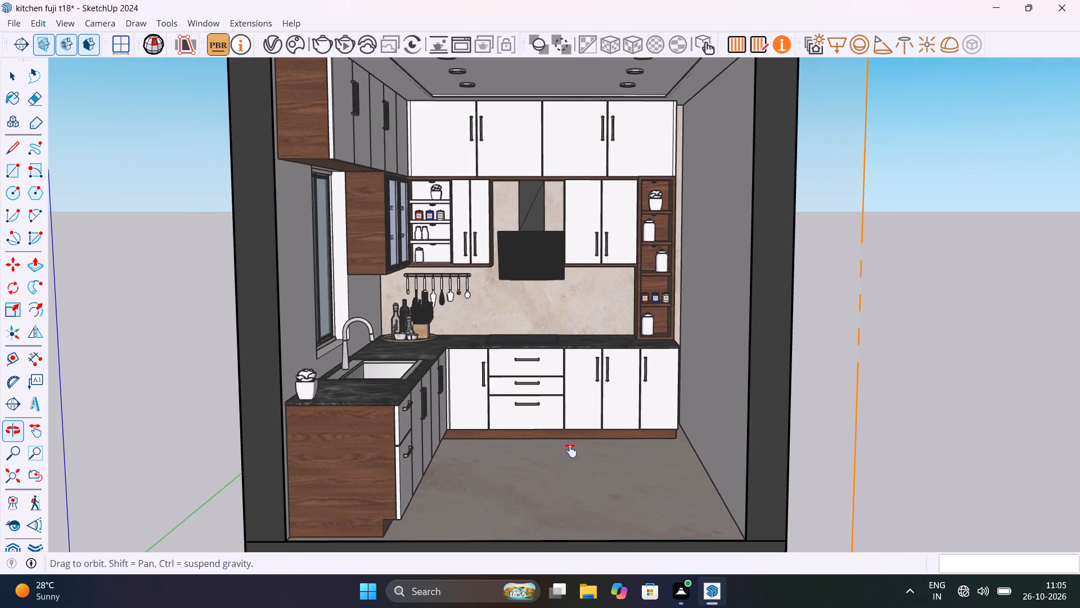
middle_click_drag(570, 450, 565, 450, "shift")
scroll(565, 449, "up", 2)
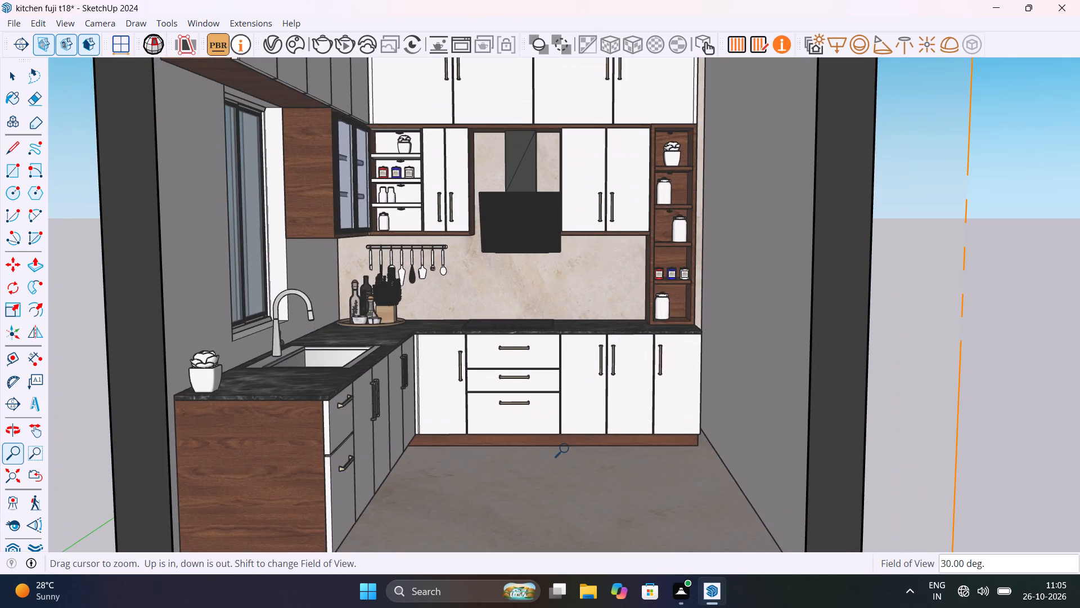
middle_click_drag(568, 449, 582, 480, "shift")
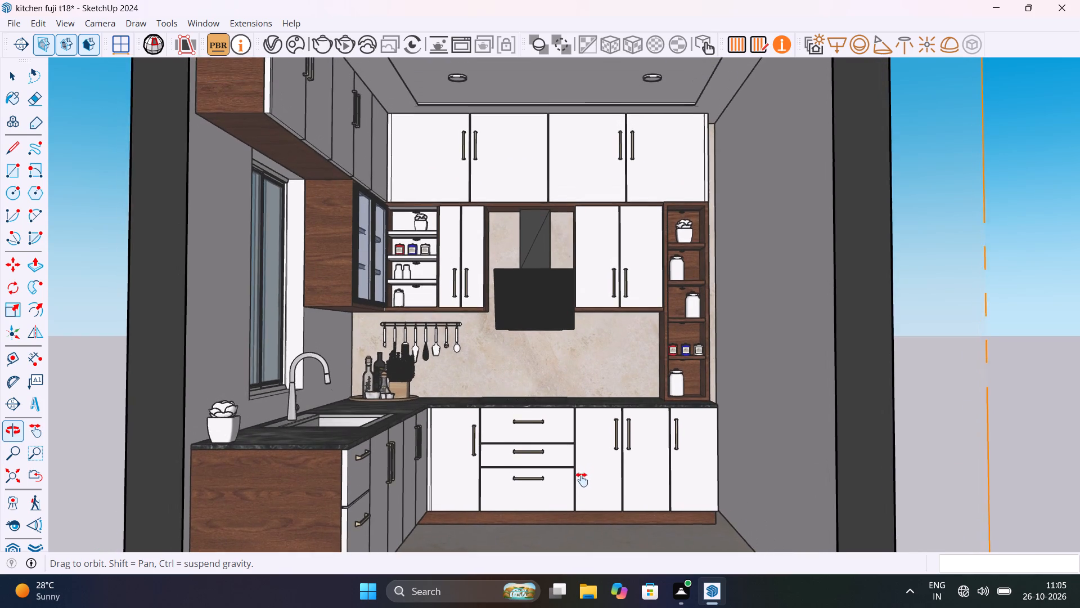
middle_click_drag(582, 480, 551, 468, "shift")
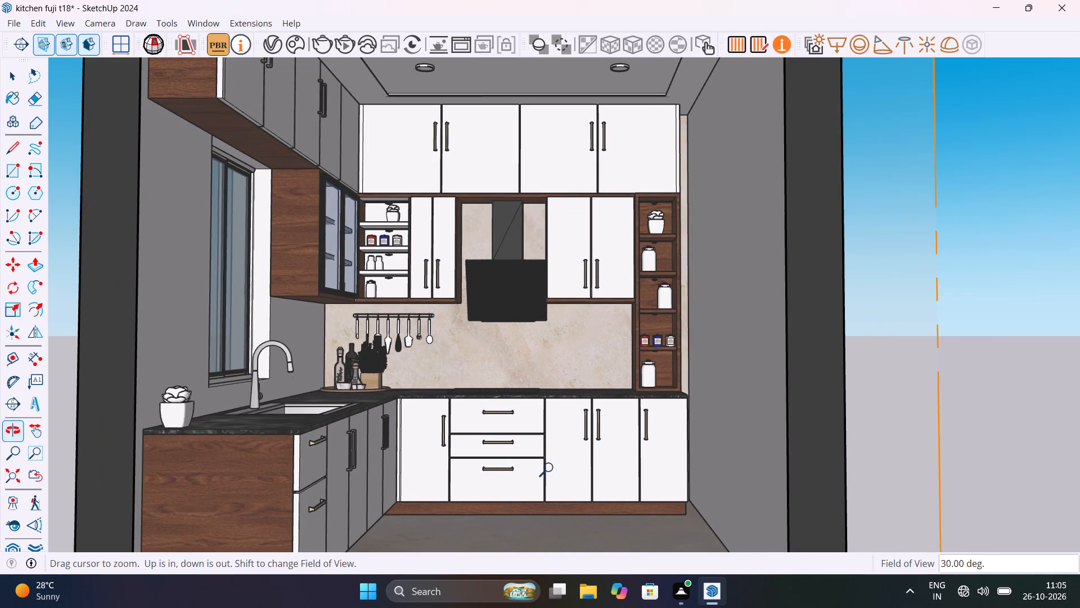
scroll(551, 469, "down", 1)
middle_click_drag(570, 468, 570, 496)
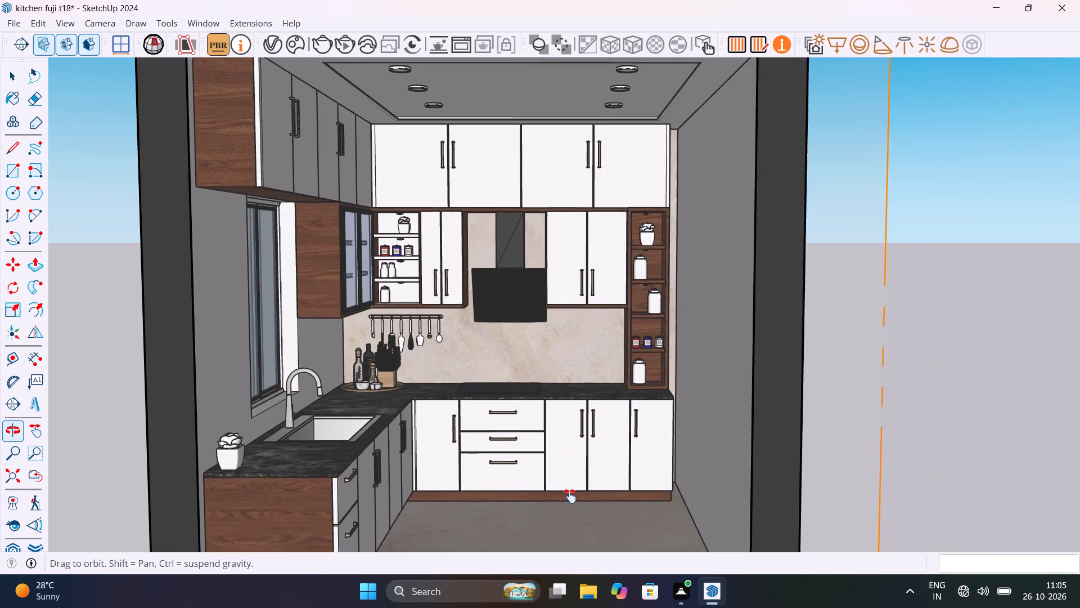
middle_click_drag(570, 496, 589, 477)
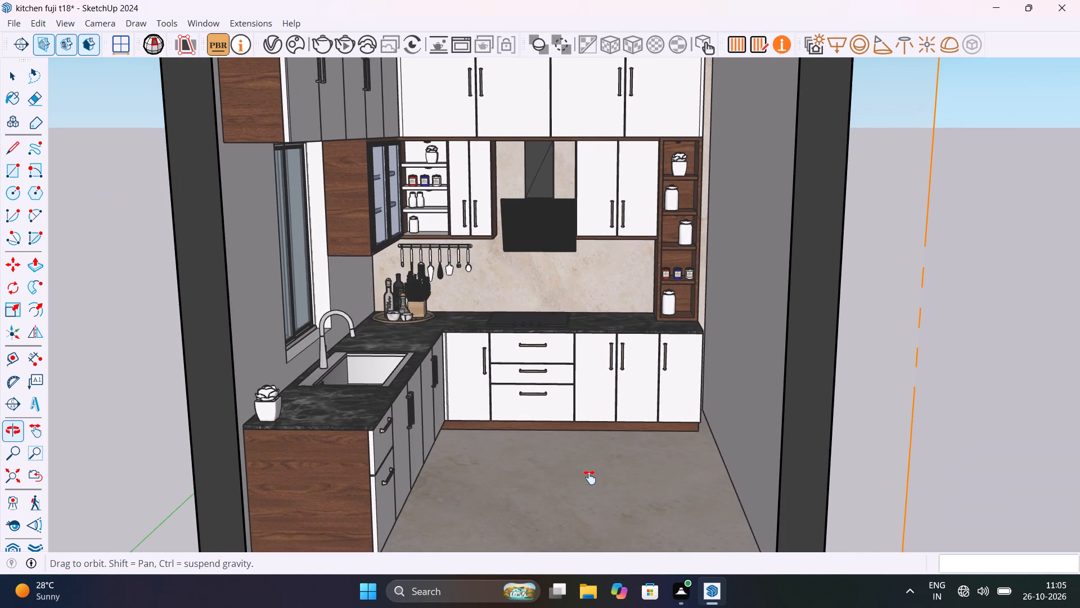
middle_click_drag(589, 477, 615, 502)
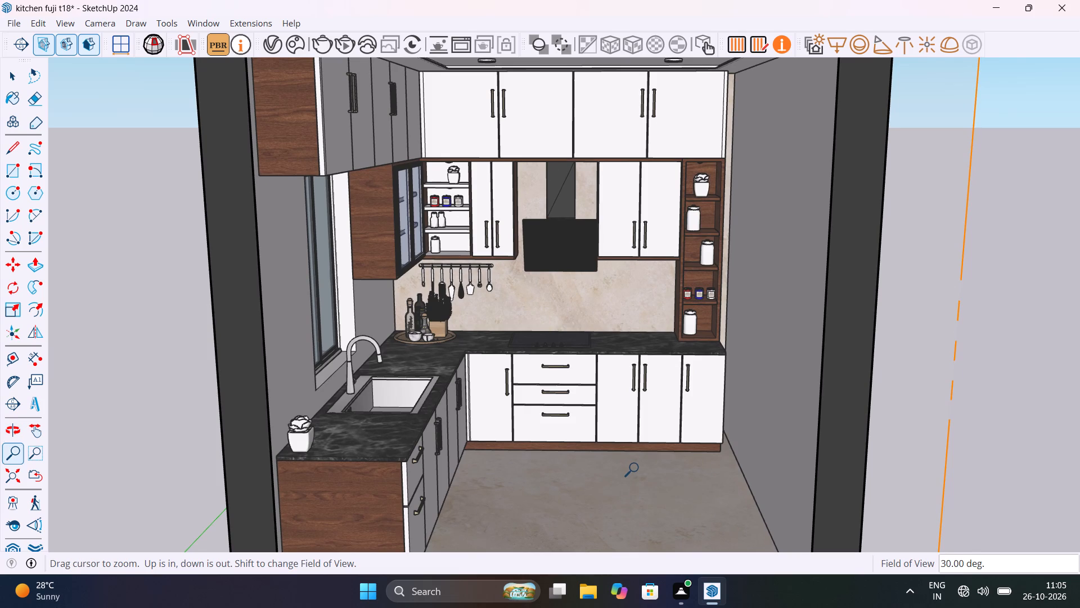
scroll(637, 468, "down", 1)
middle_click_drag(663, 468, 651, 436)
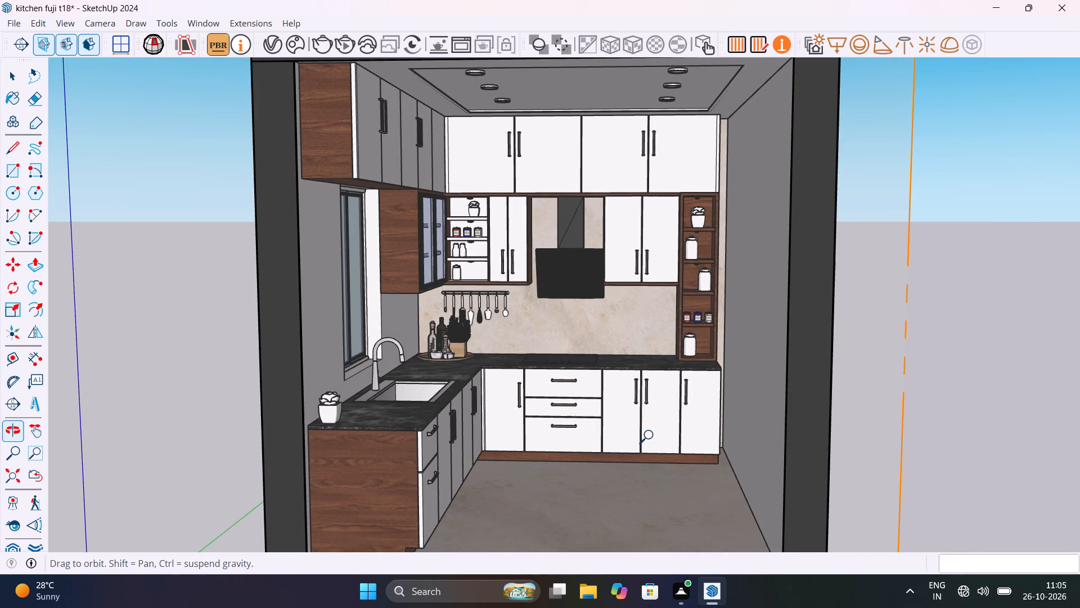
middle_click_drag(661, 443, 650, 431, "shift")
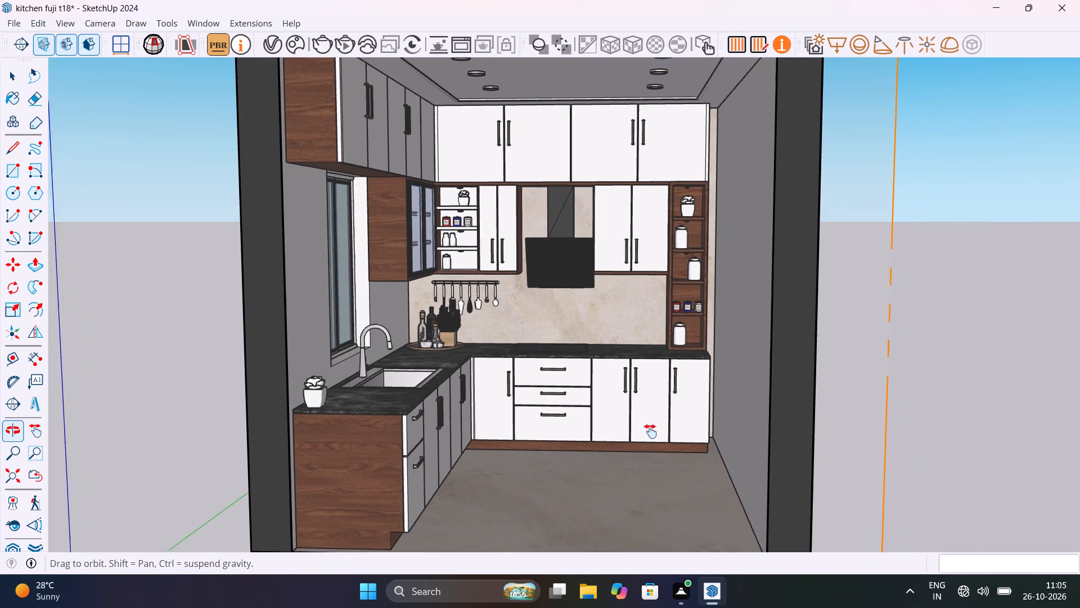
Frame the kitchen from a slightly angled viewpoint showing the sink counter, the window wall and the full back wall of cabinets.
middle_click_drag(650, 431, 659, 439, "shift")
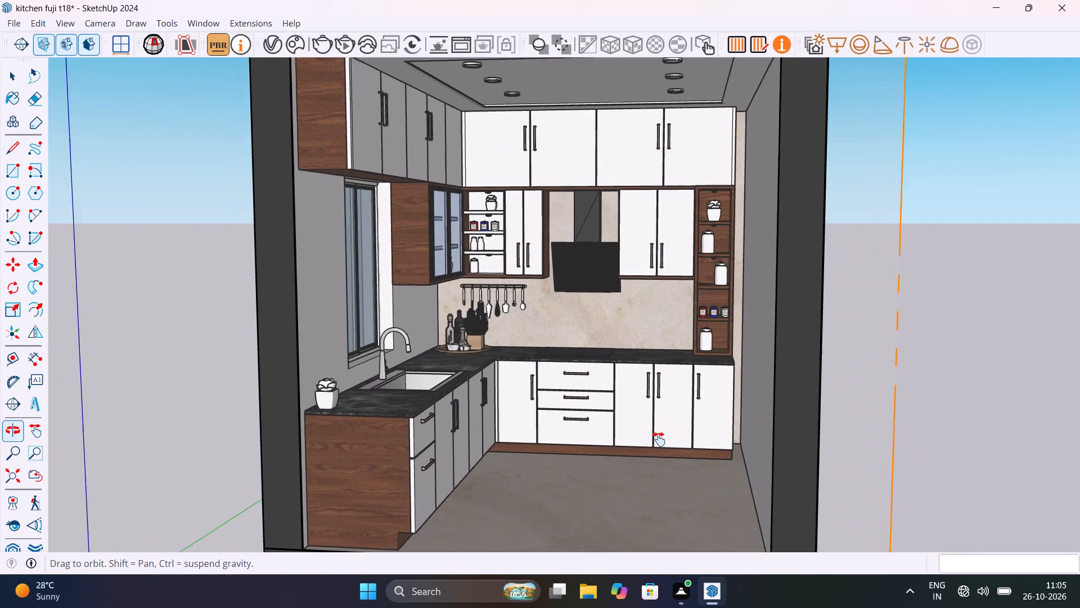
middle_click_drag(659, 439, 650, 444, "shift")
scroll(652, 449, "up", 1)
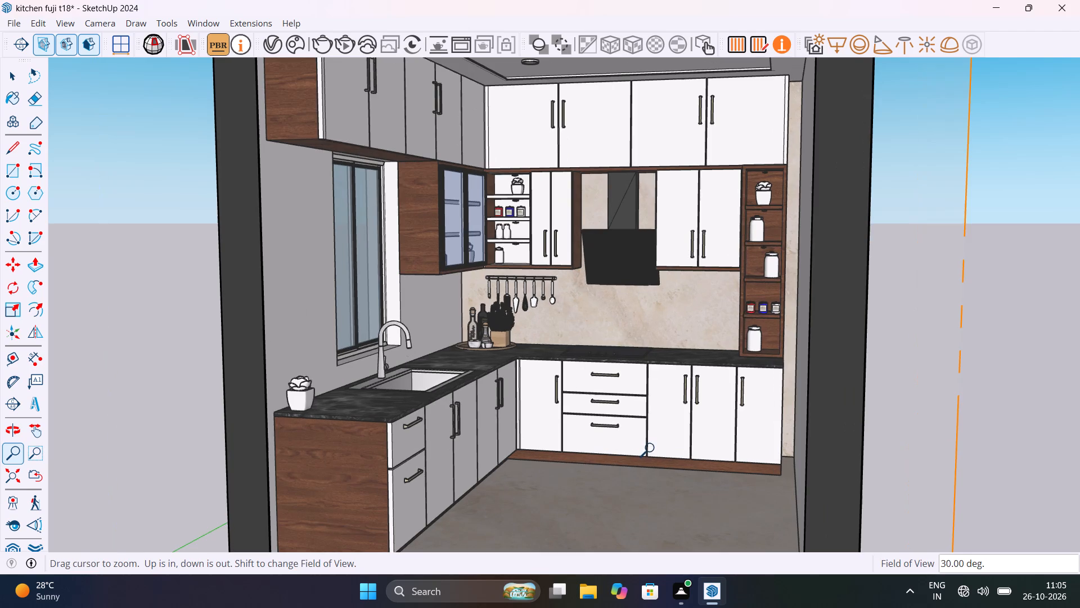
middle_click_drag(655, 451, 653, 440)
scroll(672, 434, "up", 1)
middle_click_drag(685, 438, 689, 461)
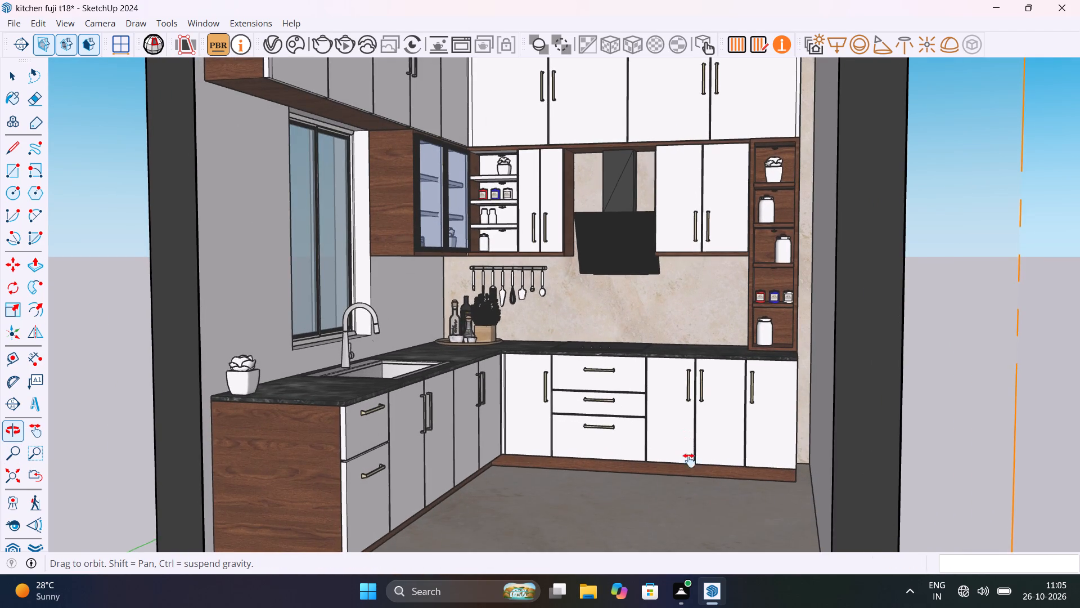
middle_click_drag(689, 461, 667, 435)
scroll(667, 435, "down", 2)
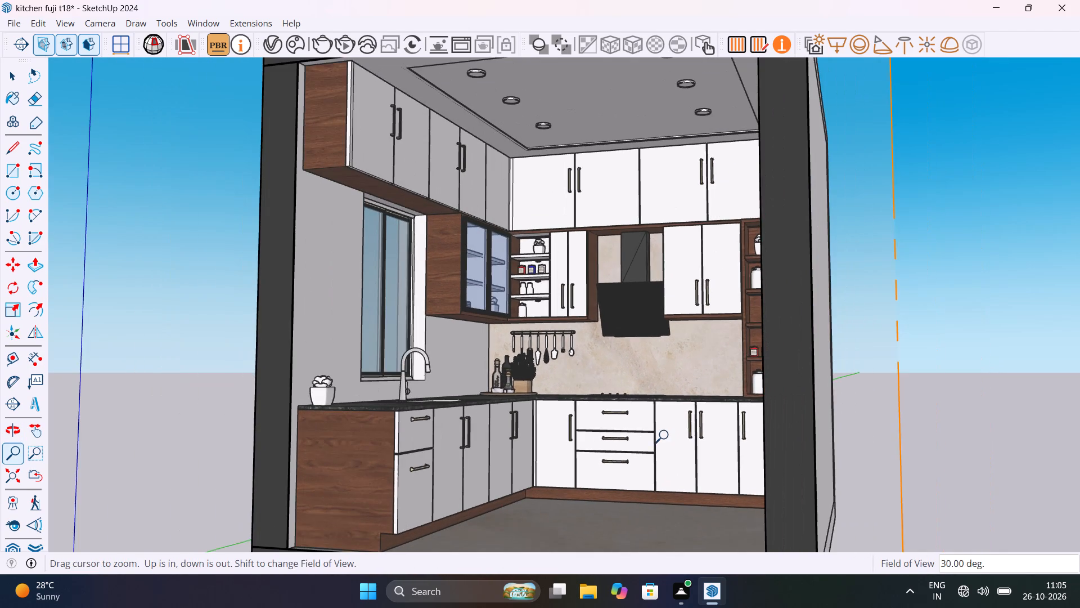
scroll(667, 436, "down", 1)
middle_click_drag(678, 446, 724, 511)
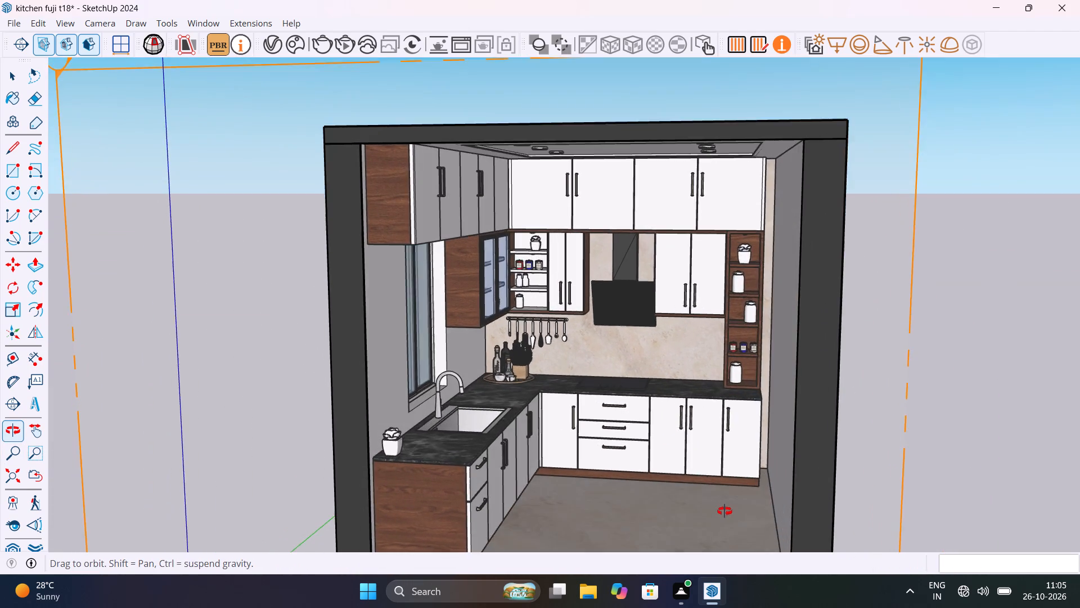
middle_click_drag(724, 511, 684, 458)
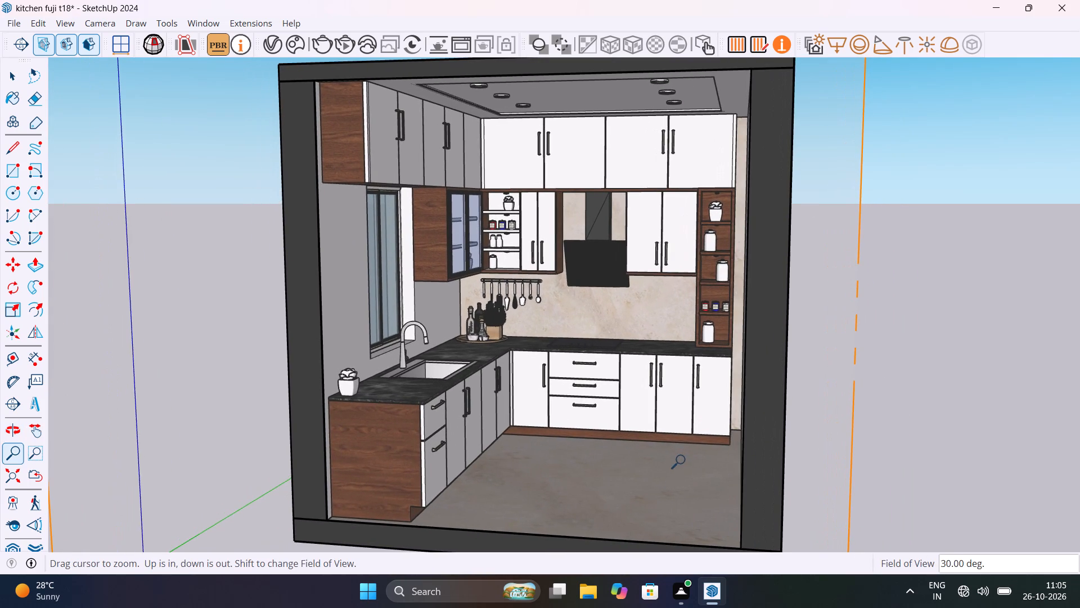
scroll(687, 463, "up", 2)
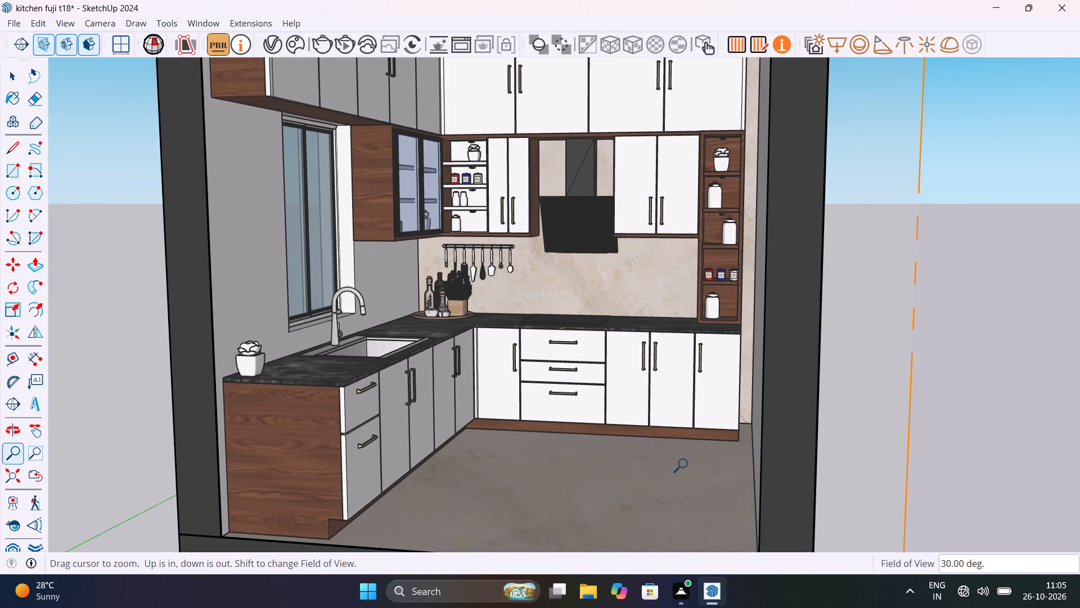
Try camera fields of view of 50 and 30 degrees, and set it to 20 degrees.
type("50")
key("Return")
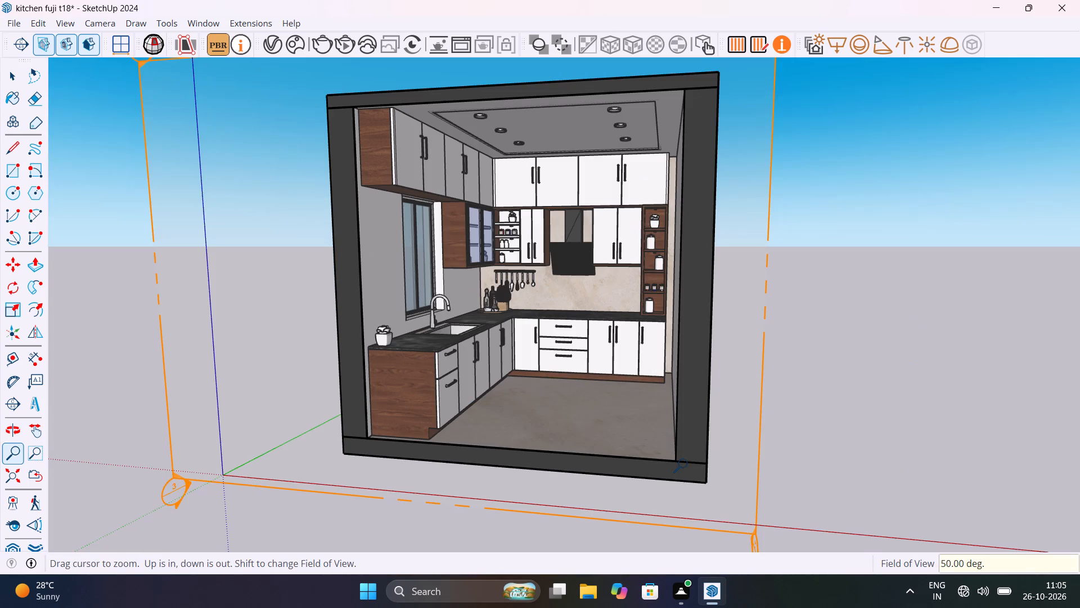
type("30")
key("Return")
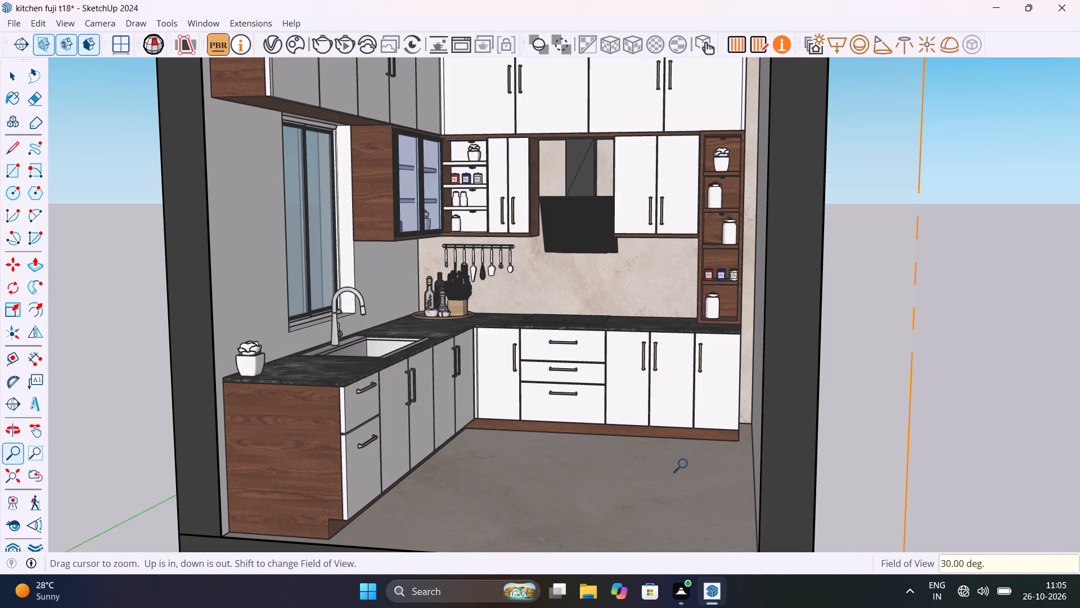
type("20")
key("Return")
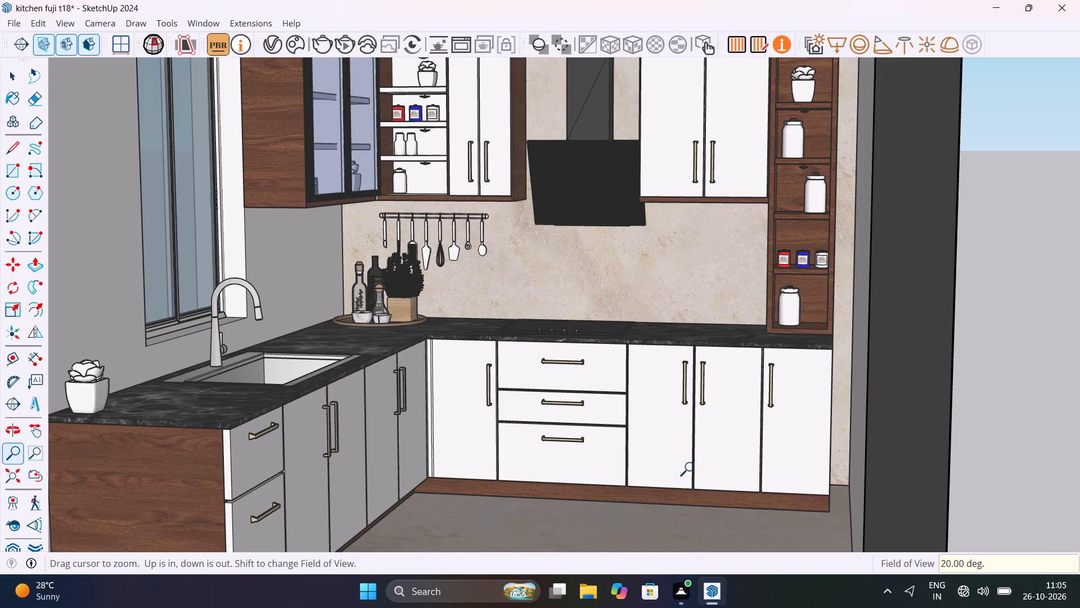
Reframe the narrowed camera view farther back so the upper cabinets, ceiling lights, sink counter and back wall fit between the cut walls.
middle_click_drag(699, 460, 697, 431)
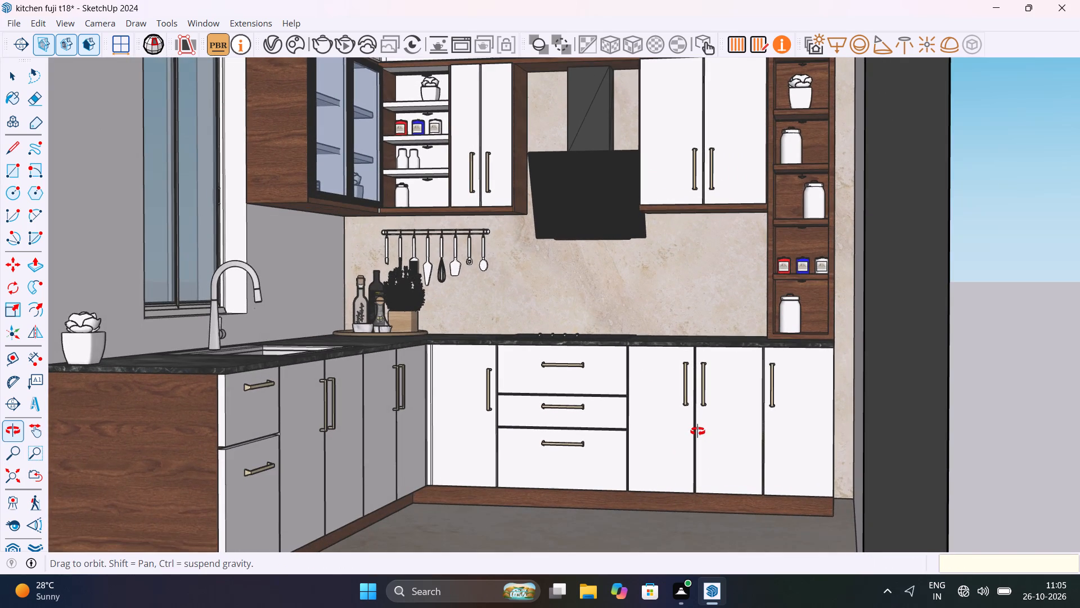
middle_click_drag(697, 431, 710, 480)
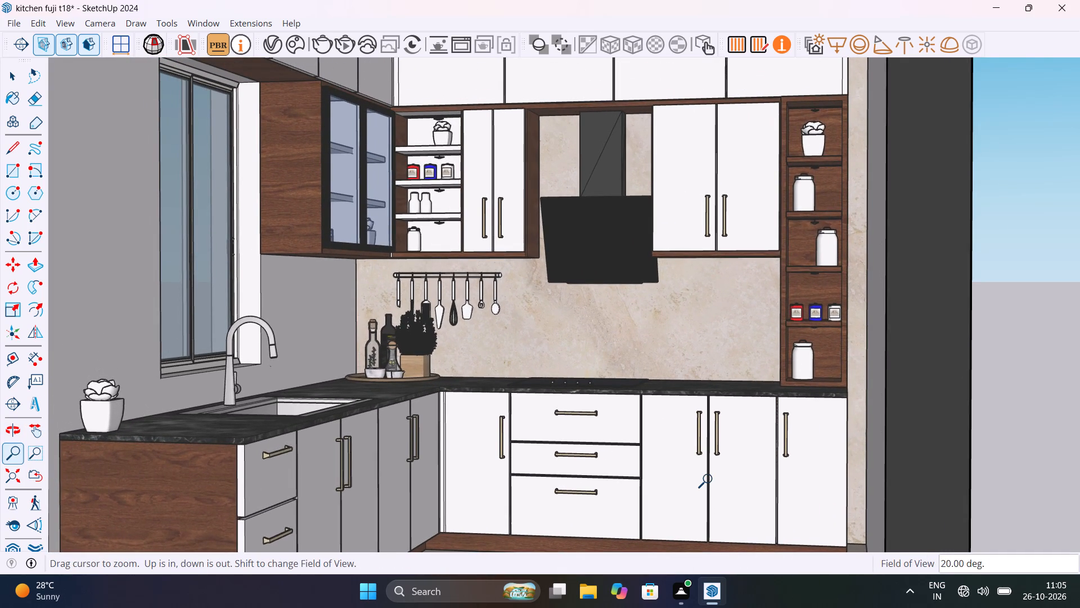
scroll(710, 480, "down", 1)
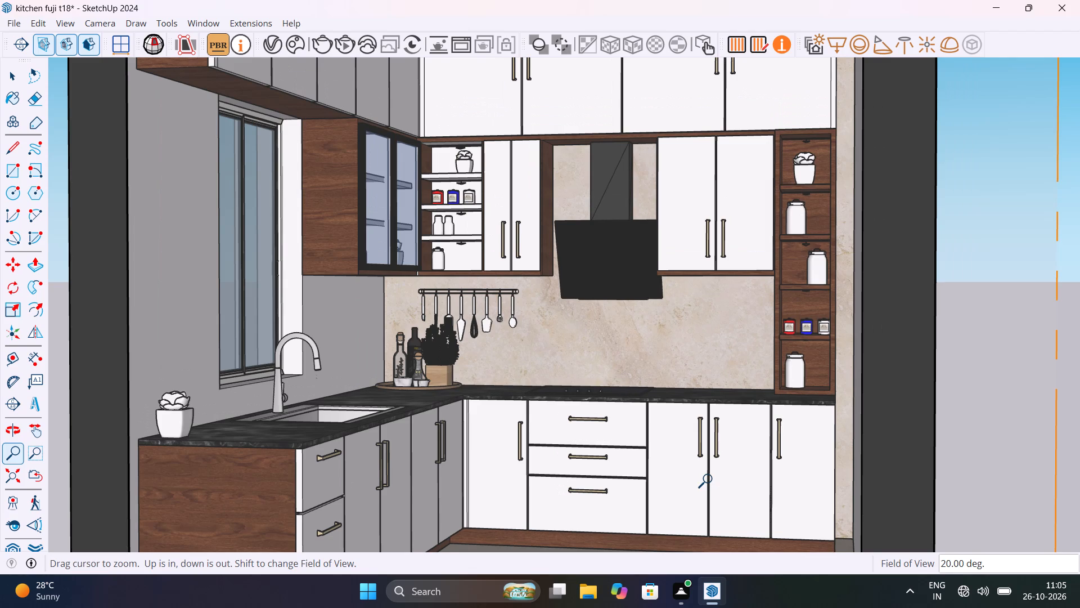
scroll(710, 480, "down", 2)
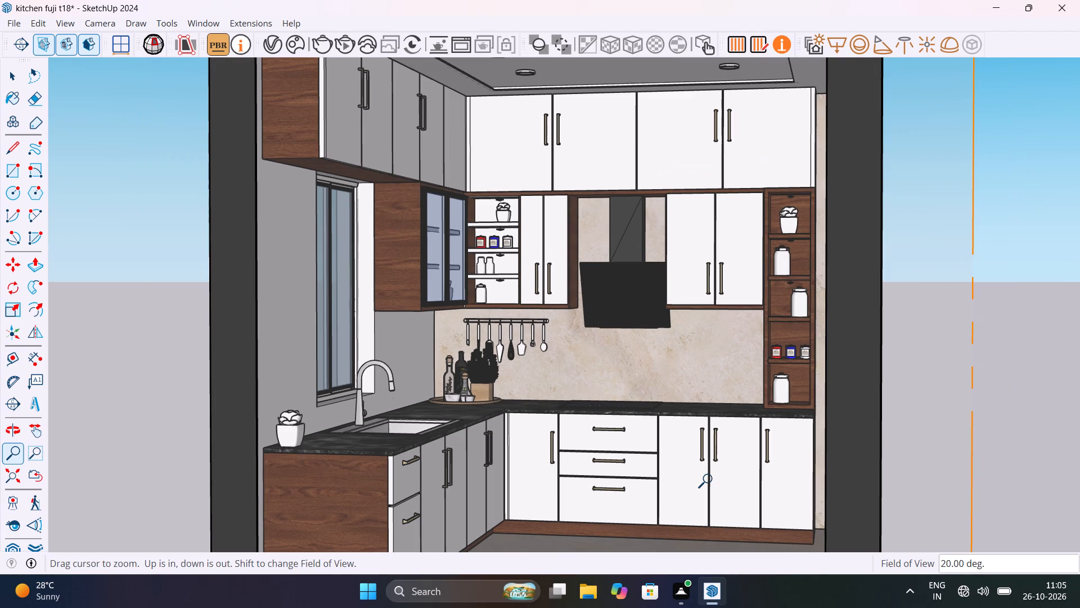
middle_click_drag(710, 480, 709, 479)
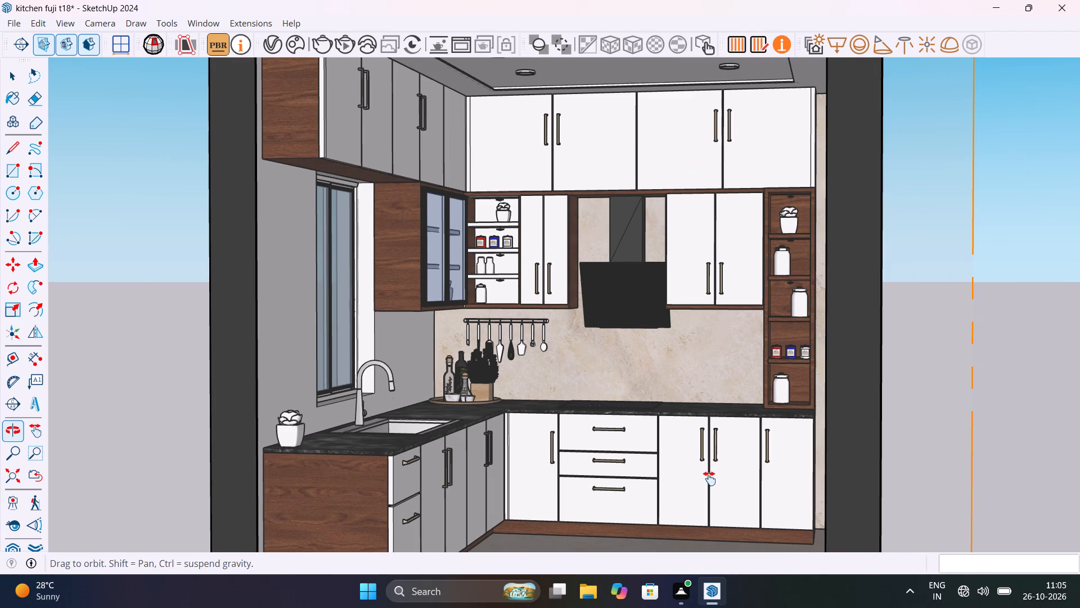
middle_click_drag(709, 479, 701, 463)
scroll(701, 463, "down", 1)
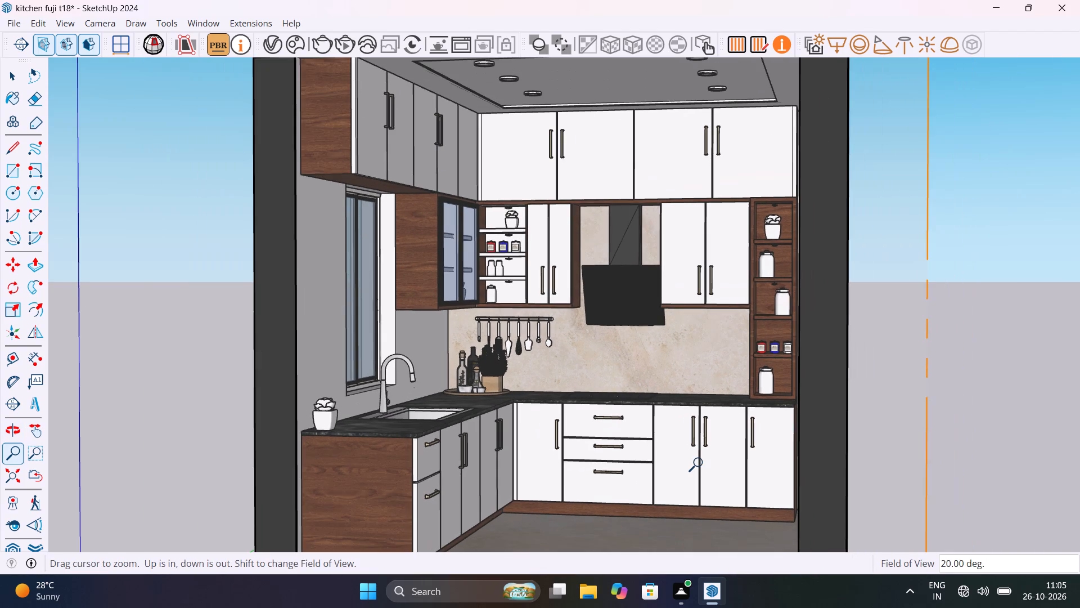
scroll(701, 463, "up", 1)
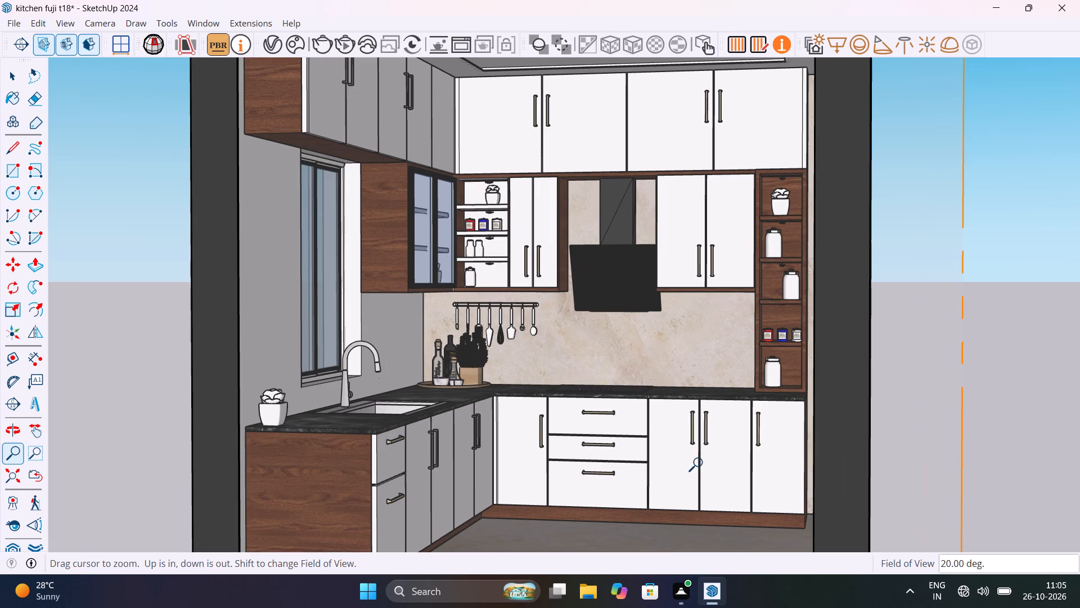
scroll(701, 463, "down", 1)
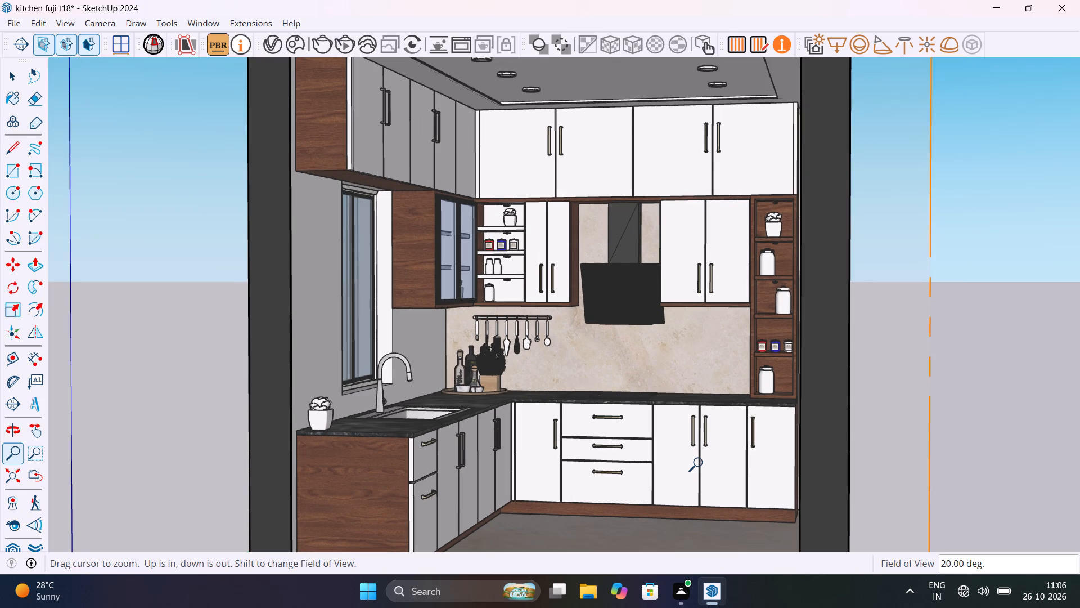
middle_click(701, 463, "shift")
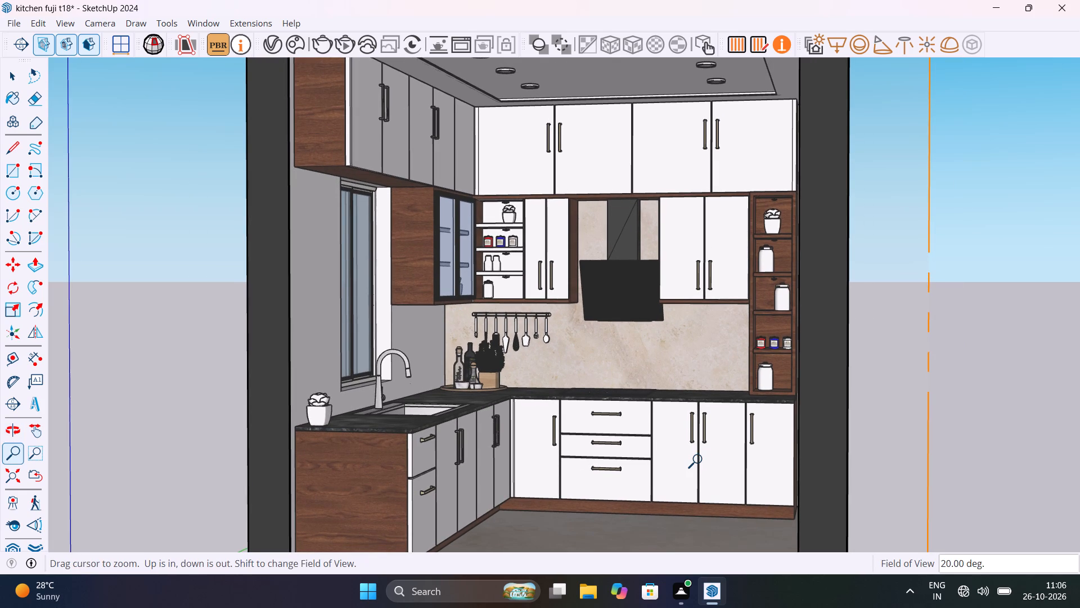
middle_click_drag(722, 476, 727, 479)
middle_click_drag(727, 479, 723, 470)
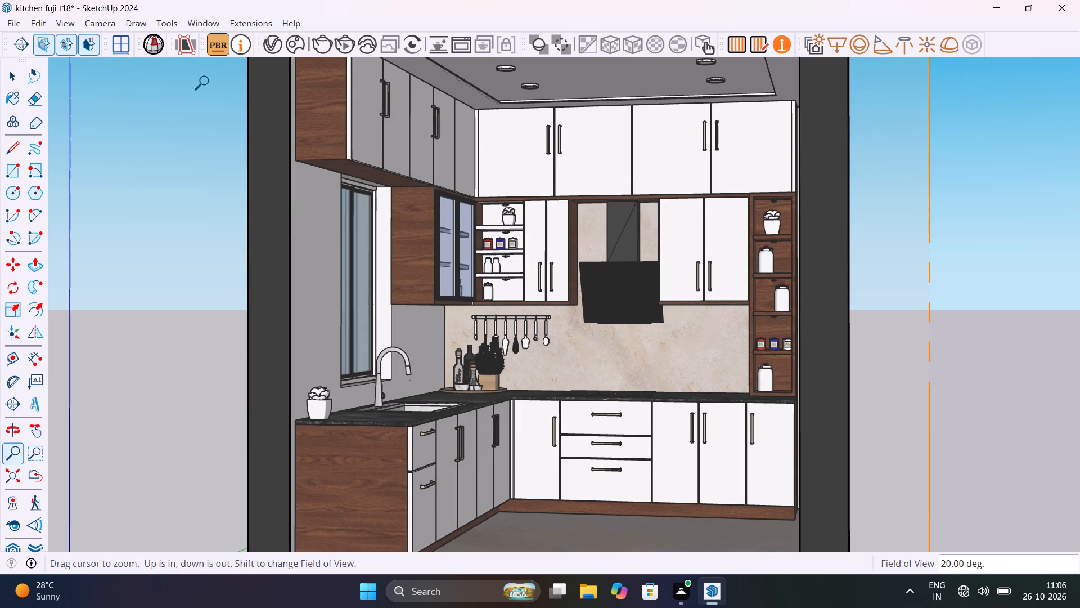
Start a non-interactive V-Ray test render of the framed kitchen view and close the frame buffer.
left_click(317, 41)
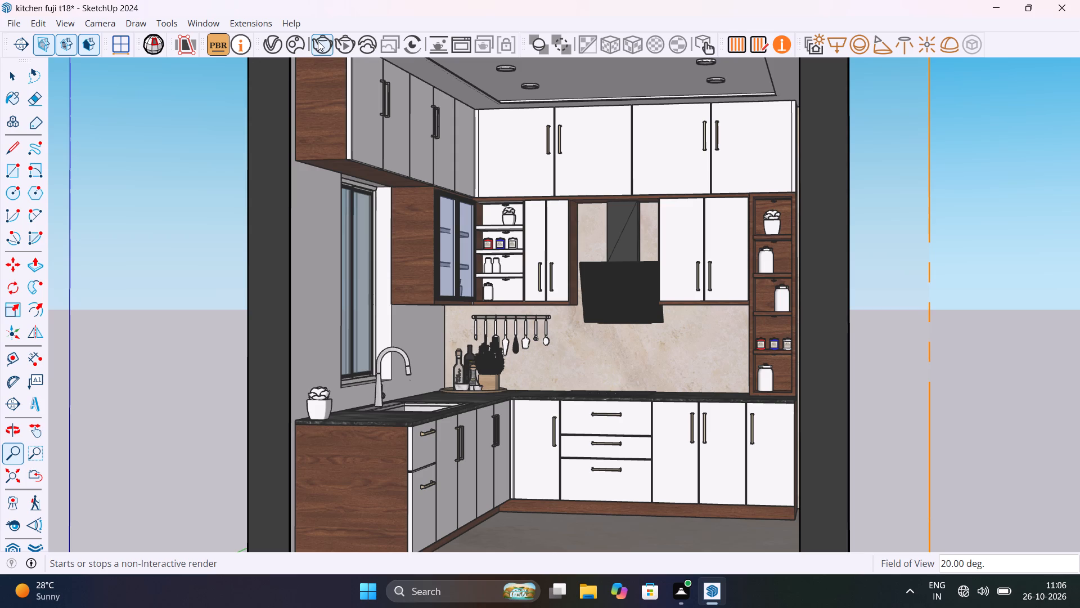
left_click(318, 41)
double_click(318, 41)
left_click(66, 23)
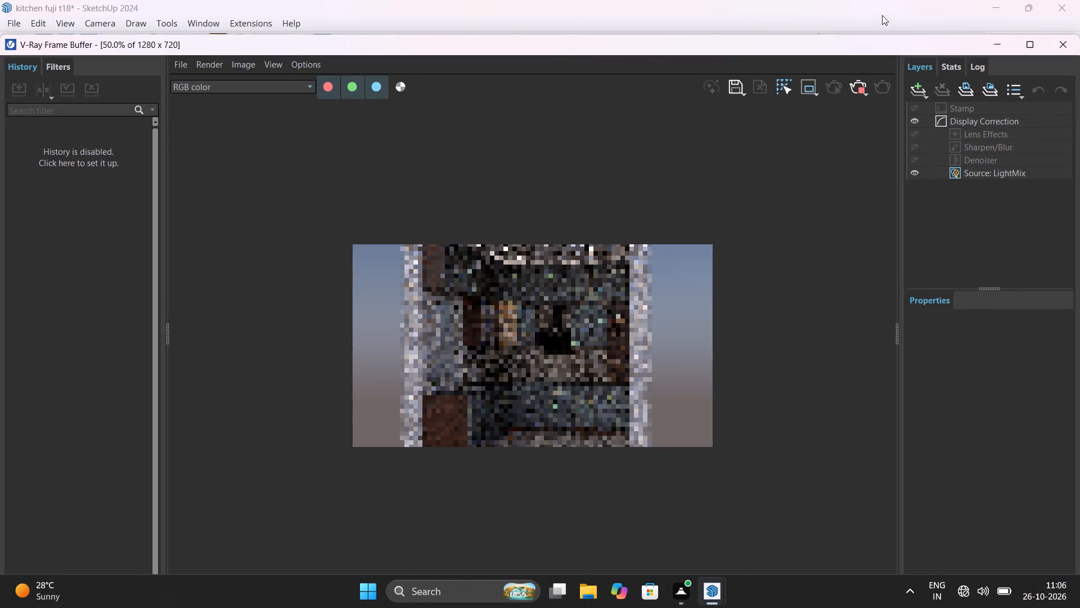
left_click(1057, 44)
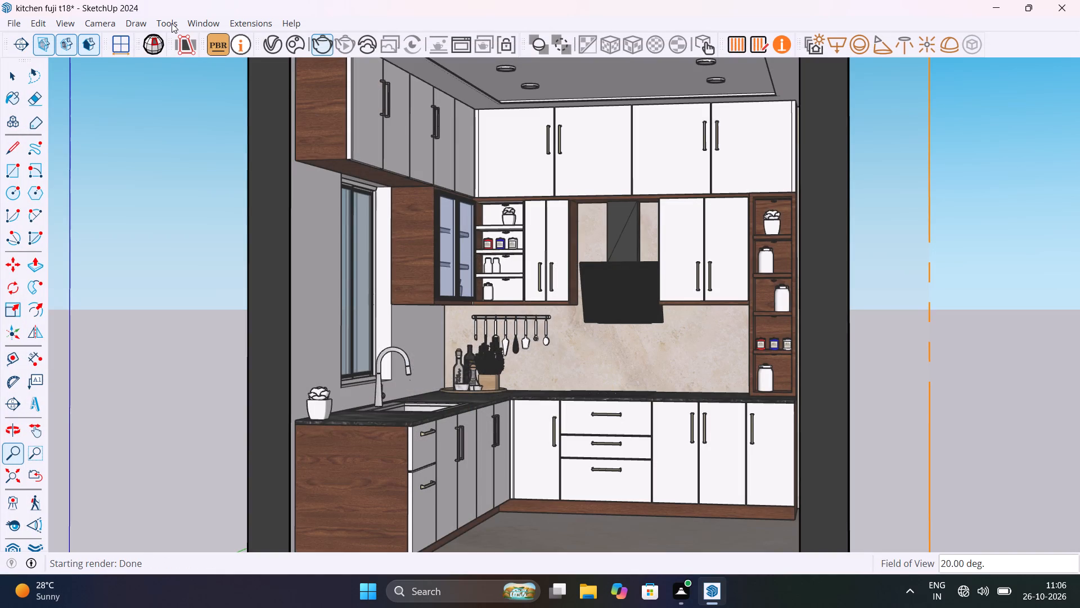
Save the kitchen model.
key("ctrl+s")
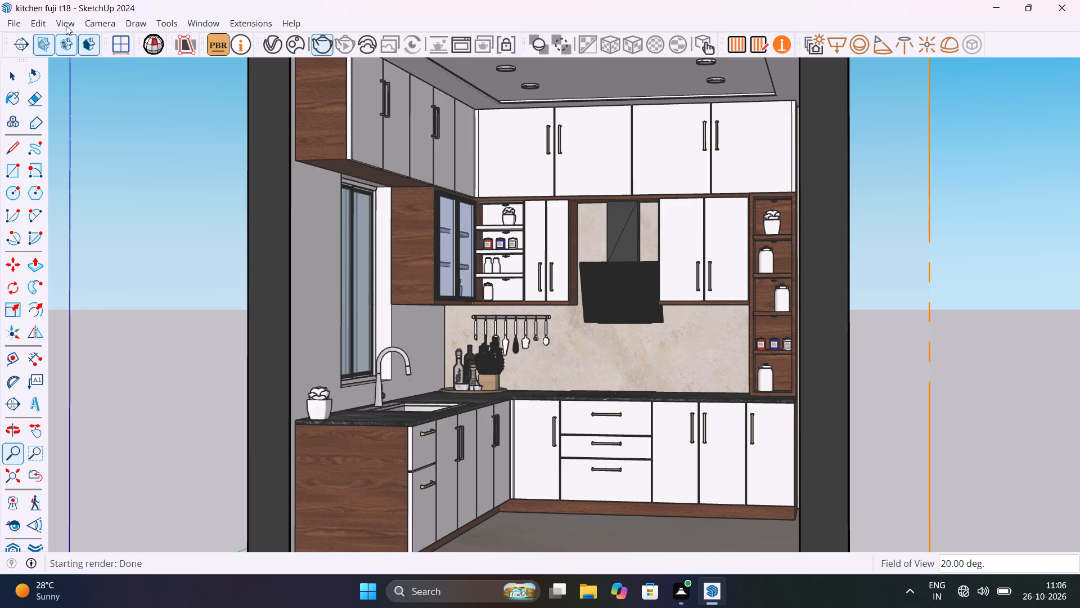
Add a scene of the framed kitchen view, saving the style changes as a new style, and update that scene.
left_click(66, 25)
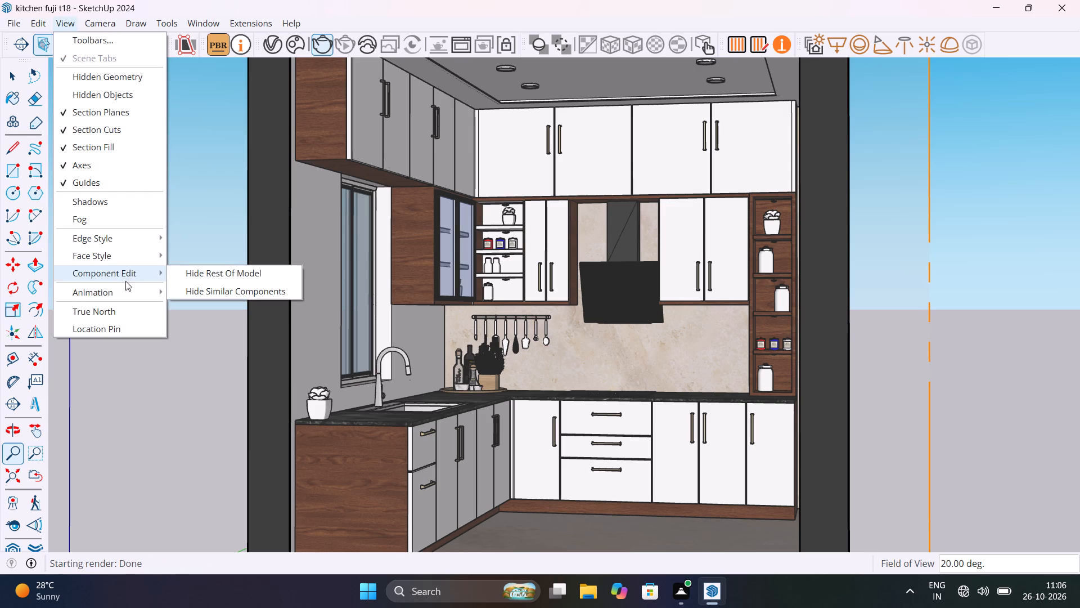
left_click(193, 288)
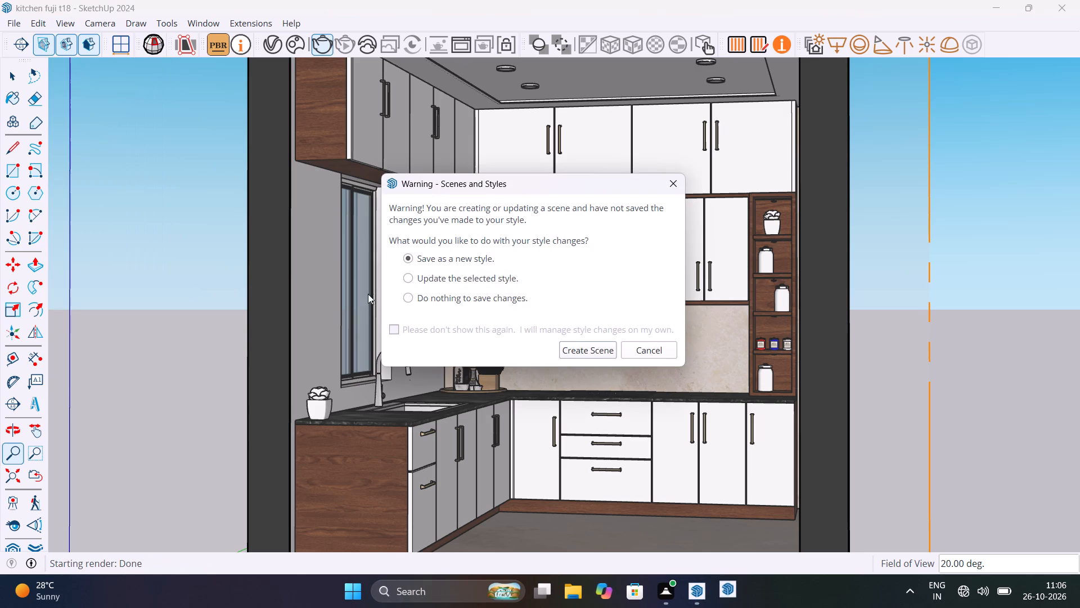
left_click(605, 350)
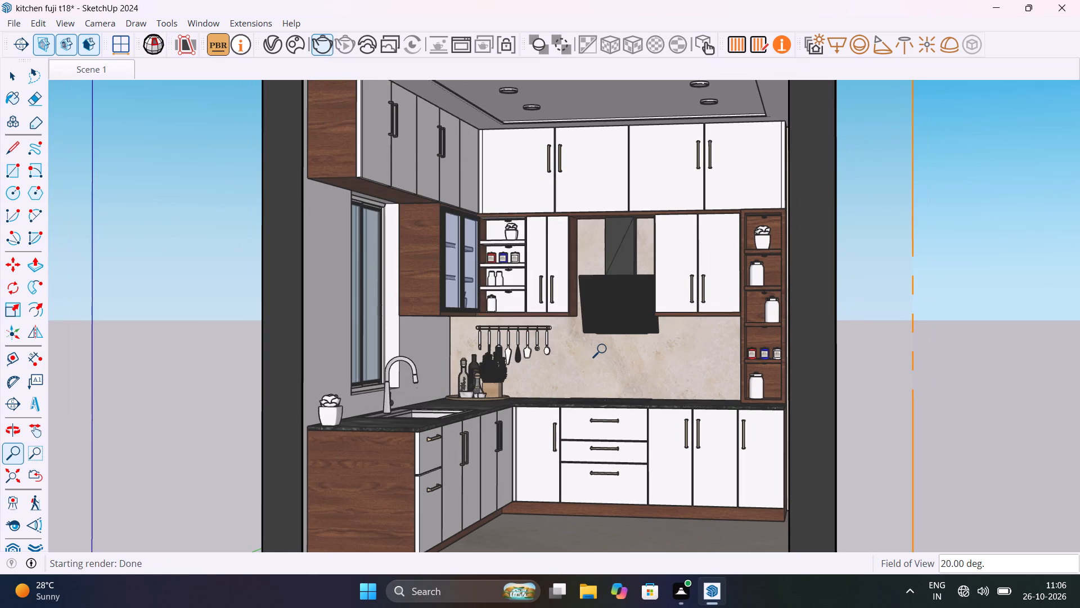
right_click(106, 69)
right_click(106, 69)
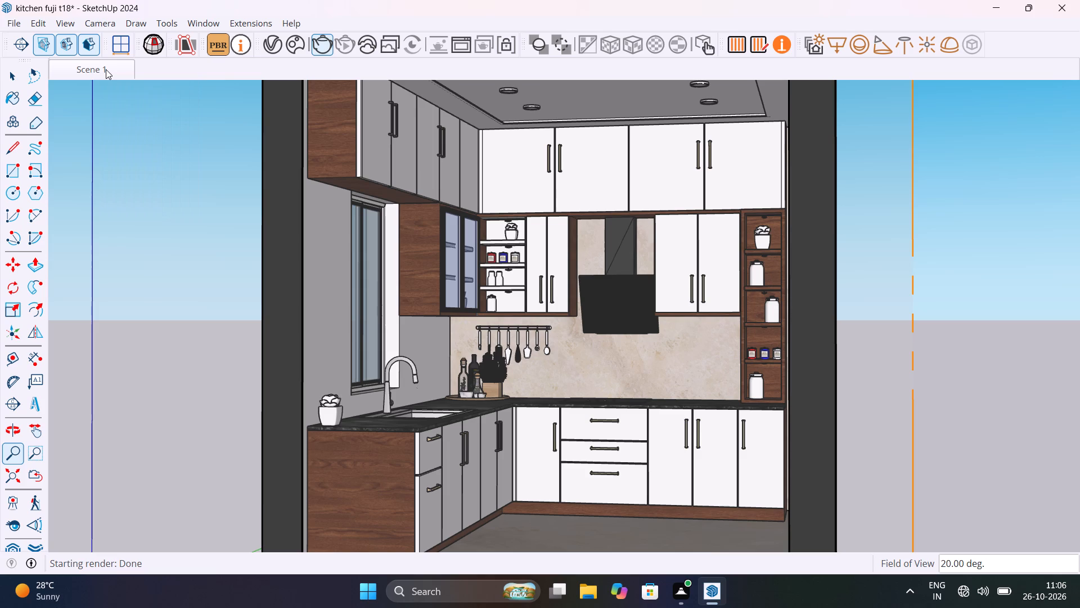
right_click(106, 69)
right_click(106, 69)
right_click(106, 69)
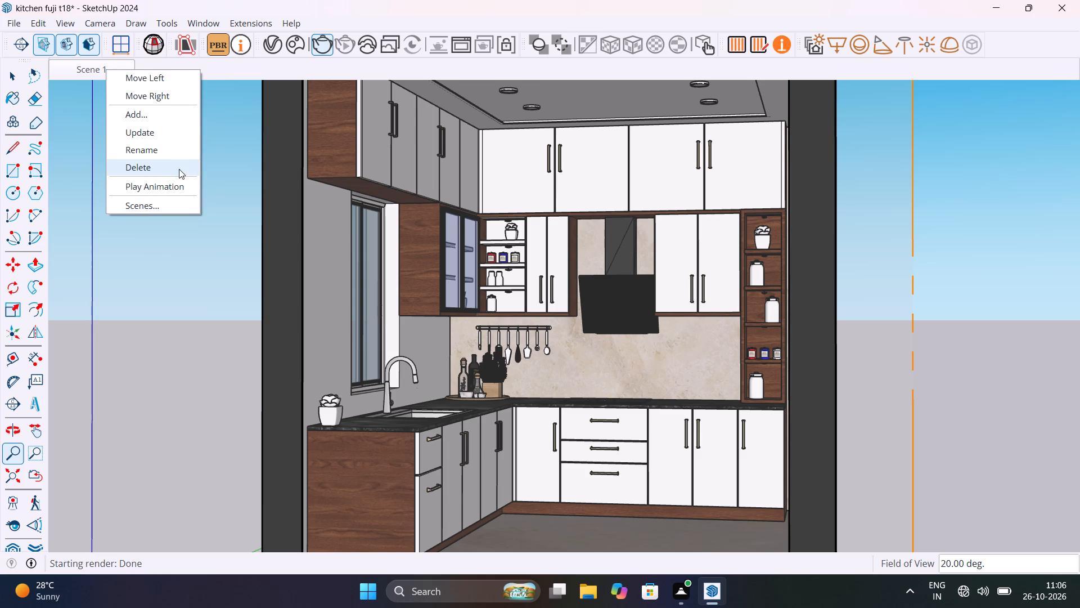
left_click(174, 131)
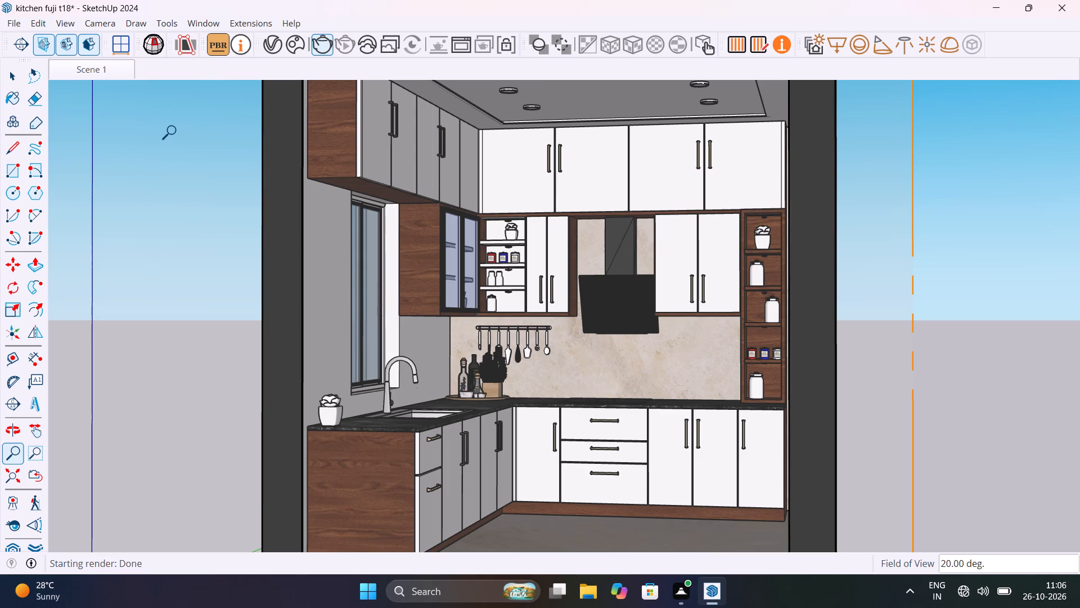
Set the LightMix multipliers of the first two rectangle lights in the kitchen render to 20.
scroll(174, 131, "down", 13)
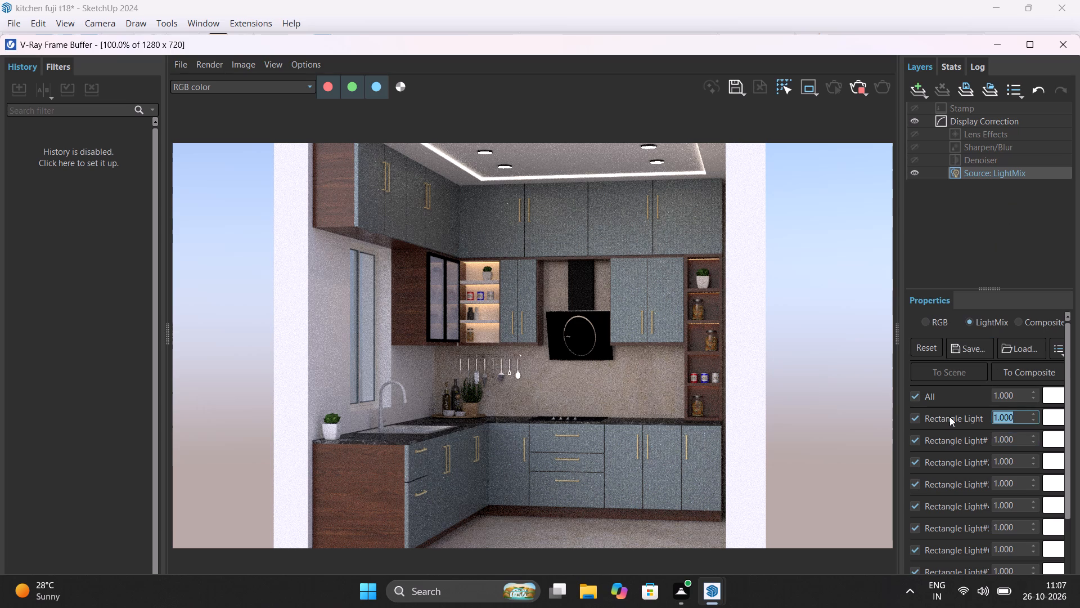
type("20")
key("Return")
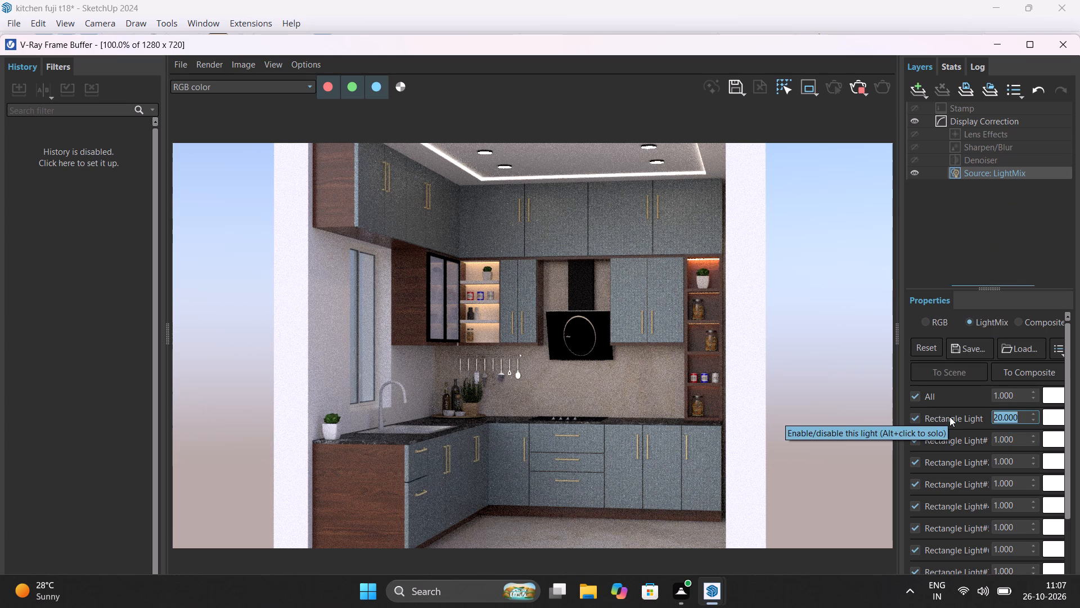
left_click(1012, 432)
key("BackSpace")
key("BackSpace")
key("BackSpace")
key("BackSpace")
key("BackSpace")
key("BackSpace")
key("BackSpace")
key("BackSpace")
key("BackSpace")
key("BackSpace")
key("BackSpace")
key("BackSpace")
key("BackSpace")
key("BackSpace")
key("BackSpace")
key("BackSpace")
key("BackSpace")
key("BackSpace")
key("BackSpace")
key("BackSpace")
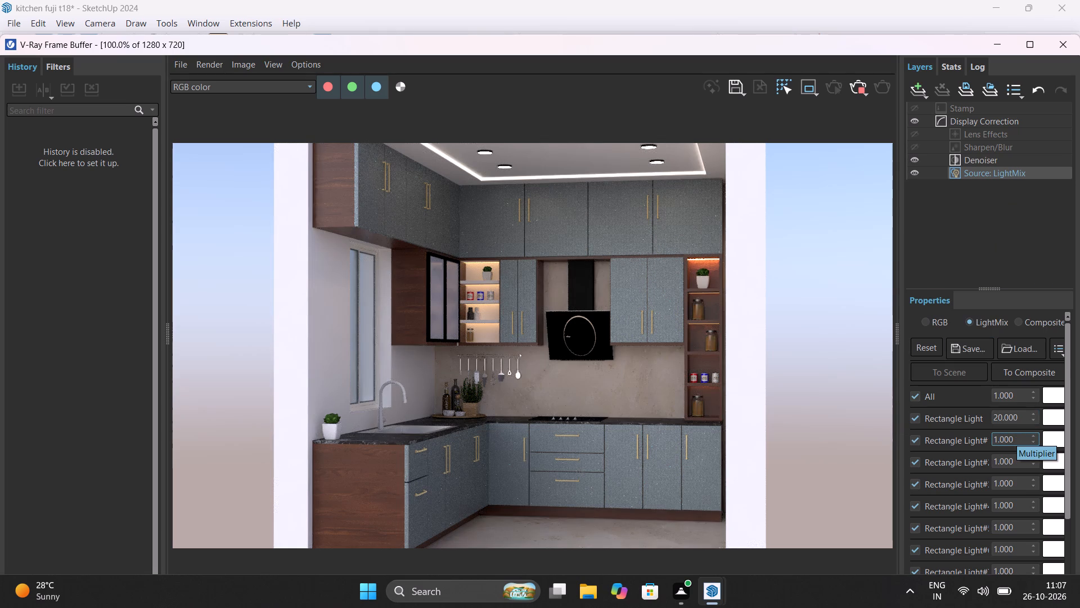
key("BackSpace")
key("BackSpace")
key("BackSpace")
key("BackSpace")
key("BackSpace")
key("BackSpace")
key("BackSpace")
key("BackSpace")
key("BackSpace")
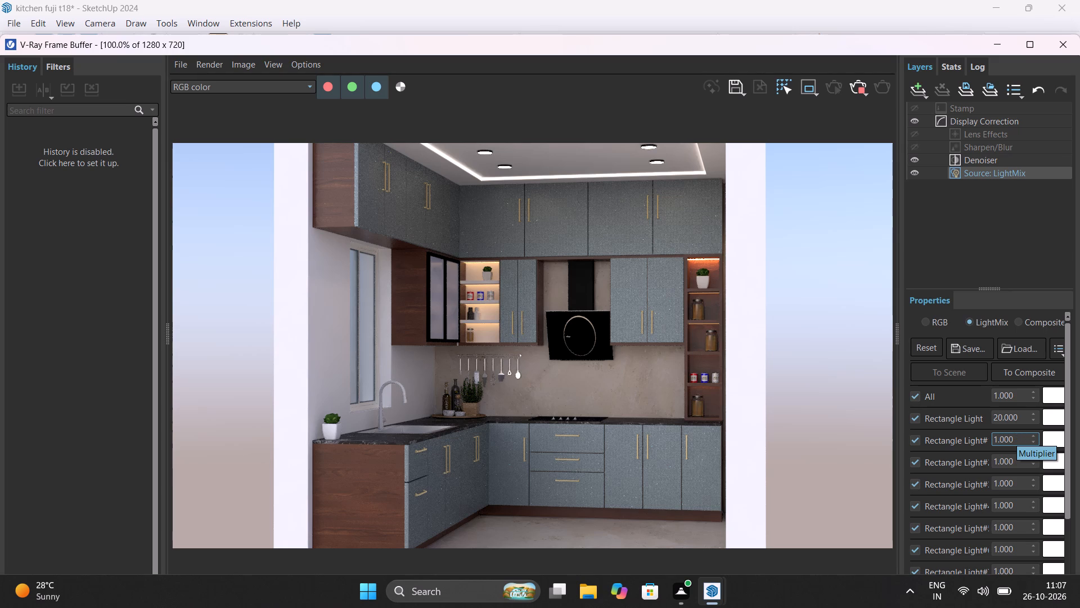
key("BackSpace")
key("BackSpace")
left_click(1015, 437)
key("BackSpace")
key("BackSpace")
key("BackSpace")
key("BackSpace")
key("BackSpace")
key("BackSpace")
key("BackSpace")
key("BackSpace")
key("BackSpace")
key("BackSpace")
type("20")
key("Return")
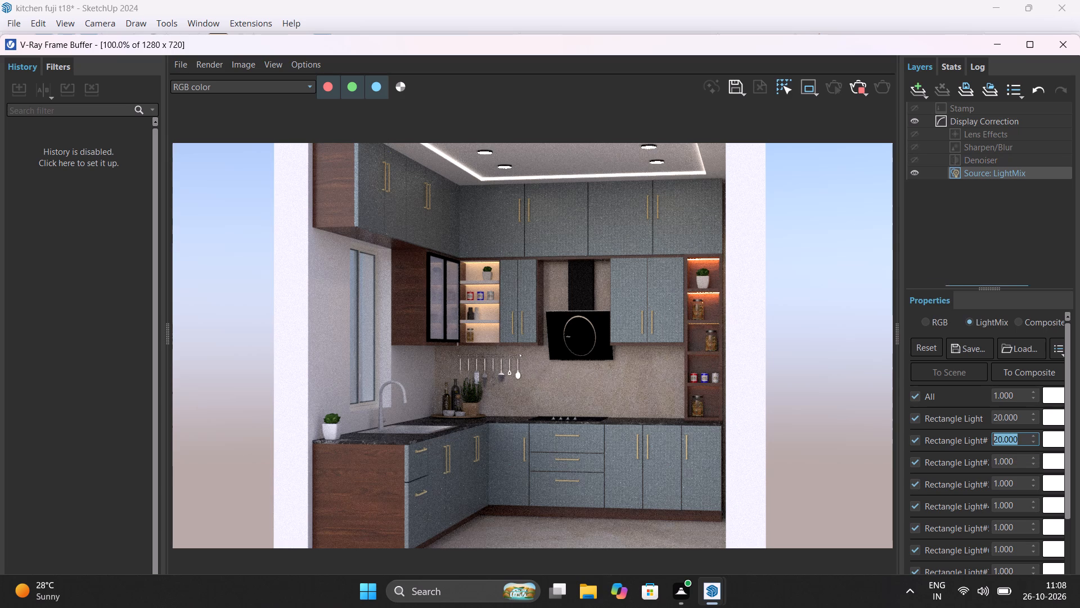
Set the LightMix multipliers of the third, fourth and fifth rectangle lights to 20.
left_click_drag(1018, 461, 914, 477)
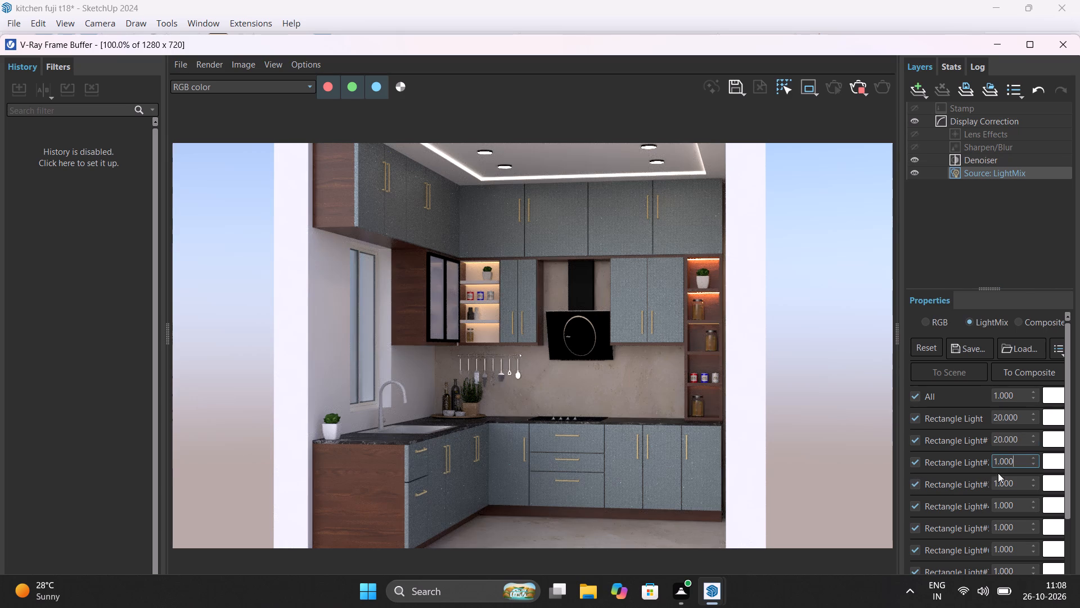
left_click_drag(1021, 460, 948, 465)
type("20")
key("Return")
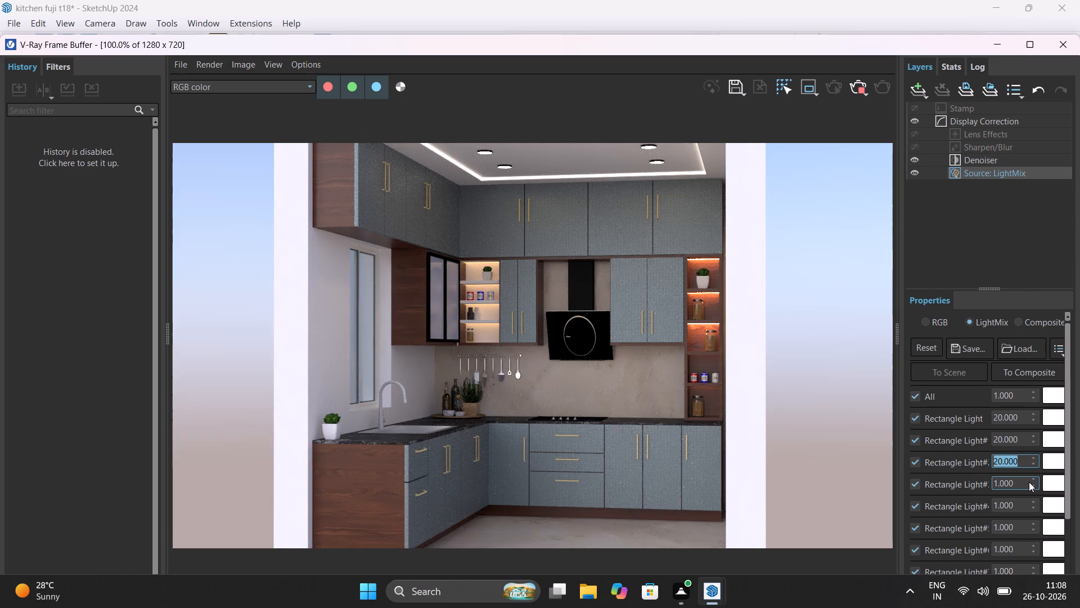
left_click_drag(1014, 480, 938, 480)
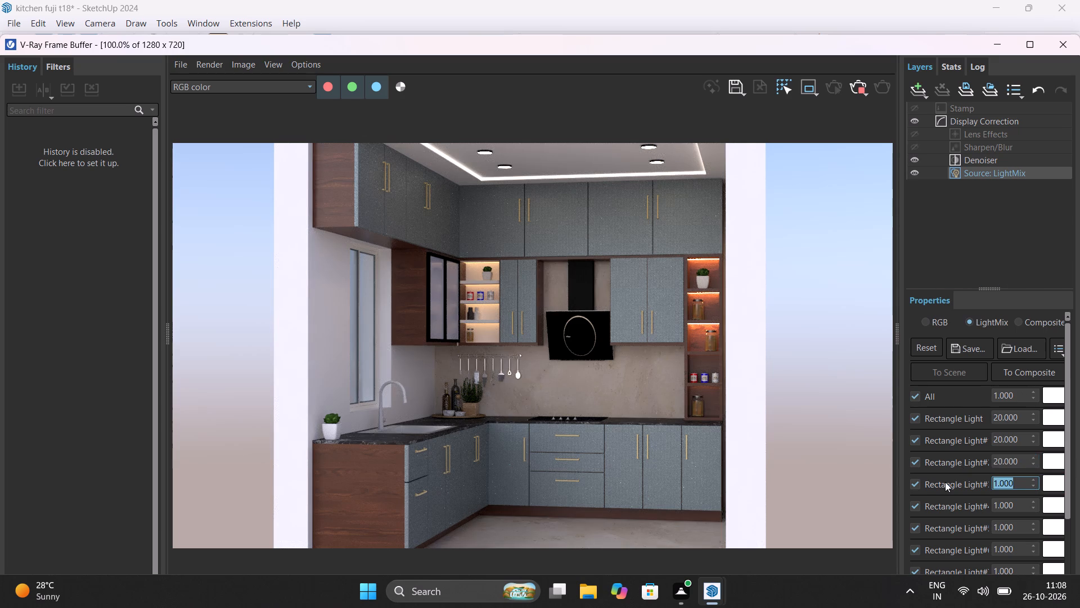
type("20")
key("Return")
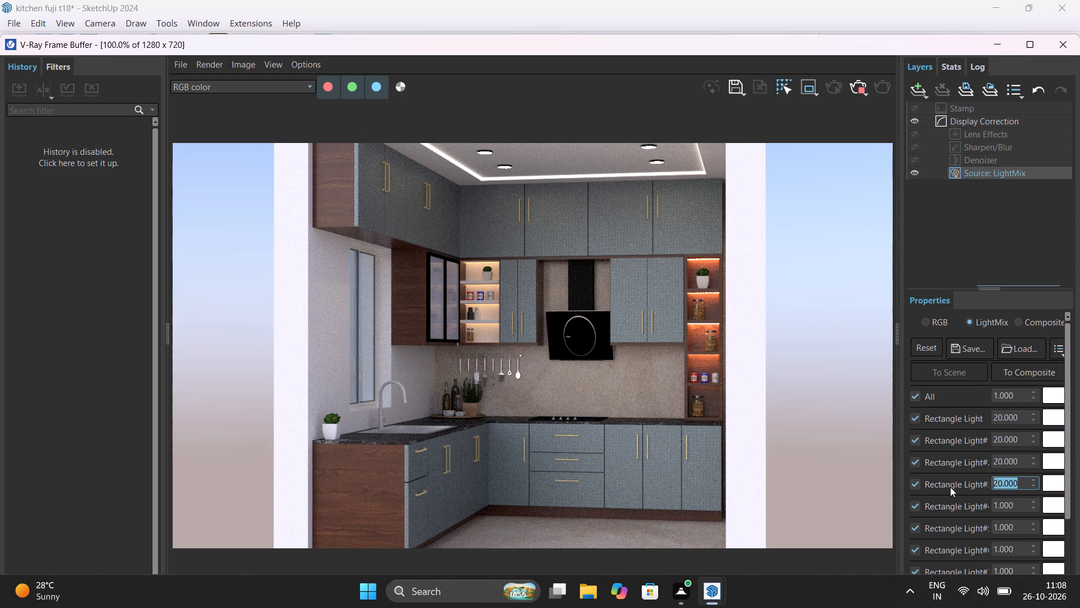
left_click_drag(1017, 503, 940, 504)
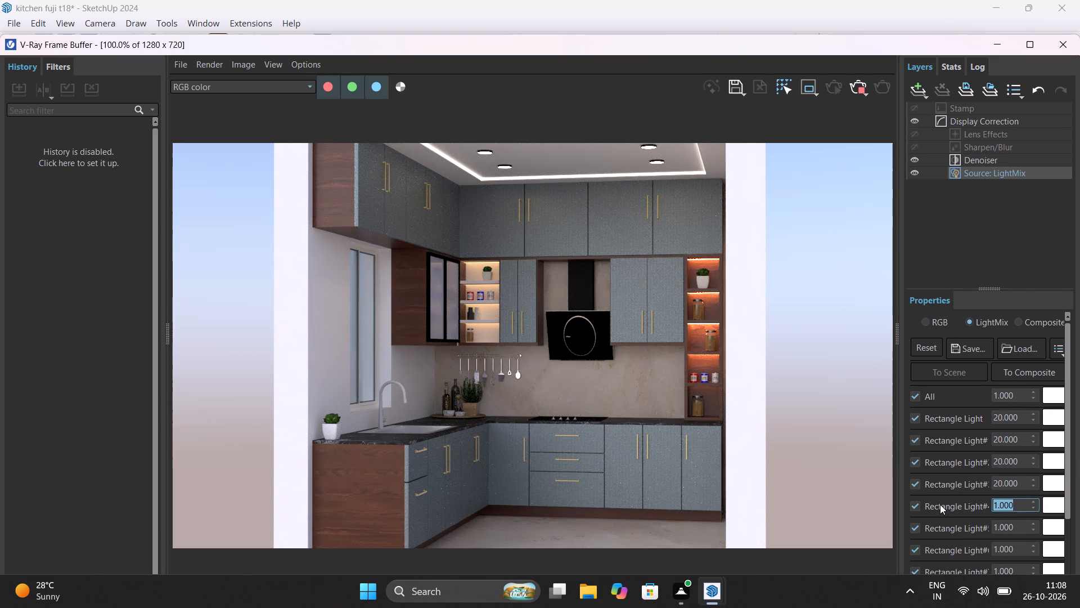
type("20")
key("Return")
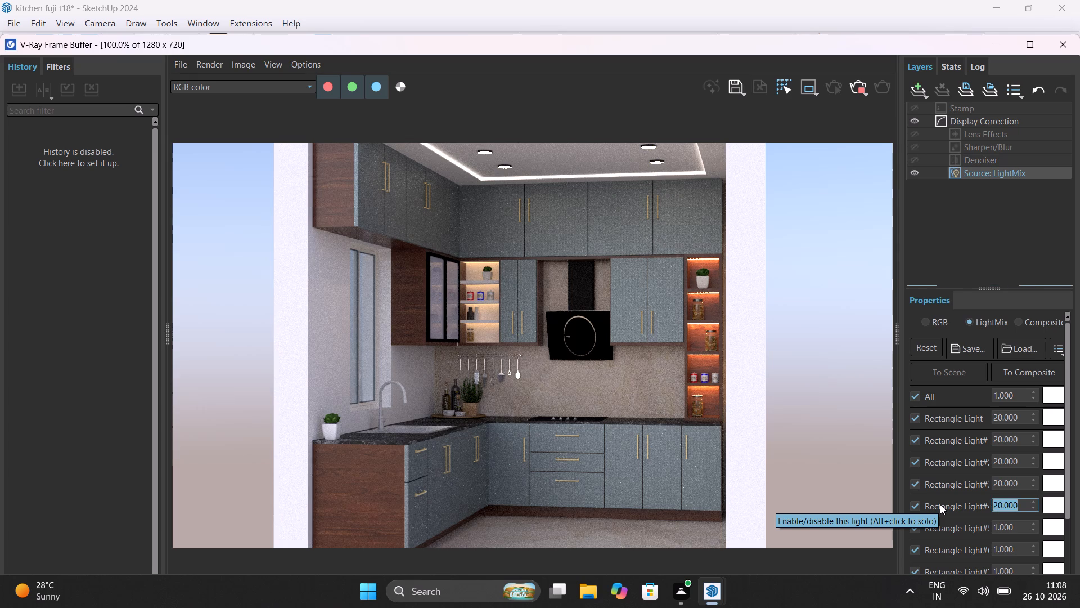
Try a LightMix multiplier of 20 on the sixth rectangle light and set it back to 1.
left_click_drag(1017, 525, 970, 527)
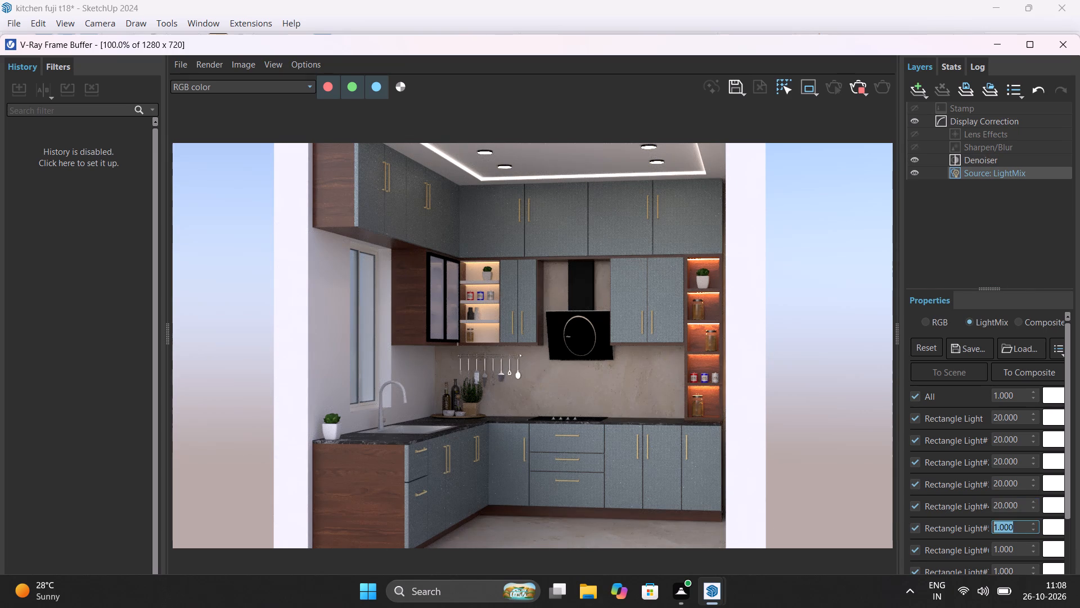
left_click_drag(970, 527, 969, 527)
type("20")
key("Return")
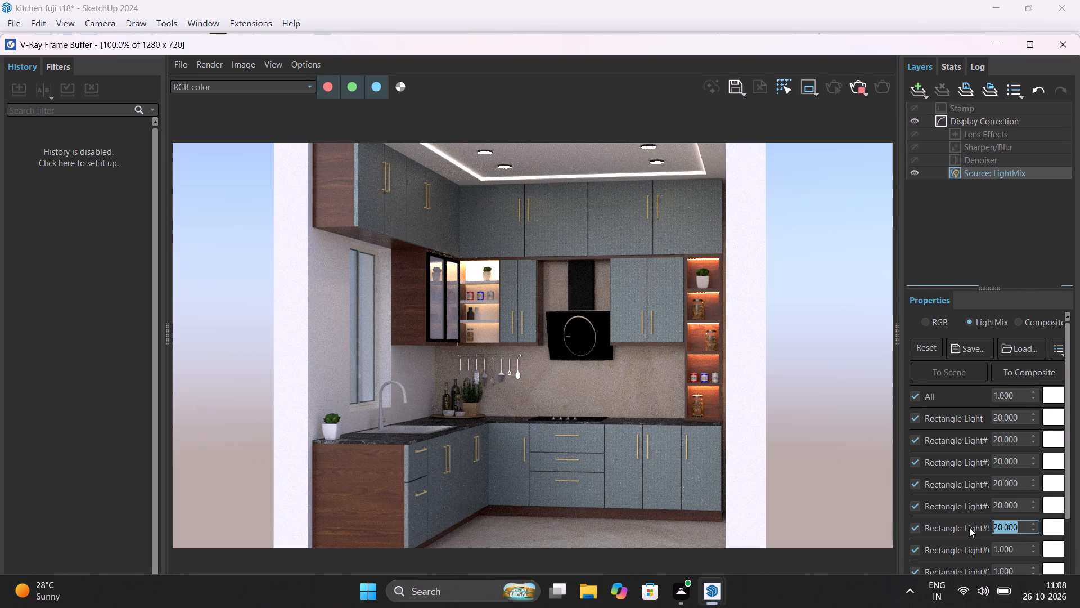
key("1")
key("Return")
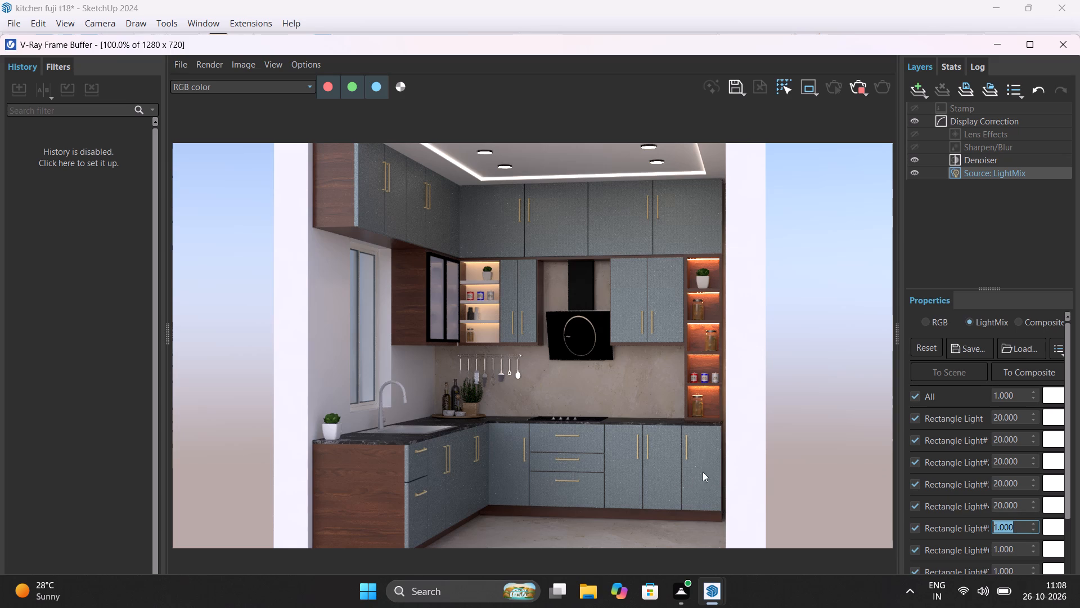
Inspect the lit shelves in the render and raise the third and fourth rectangle lights' LightMix multipliers to 30.
scroll(537, 427, "up", 1)
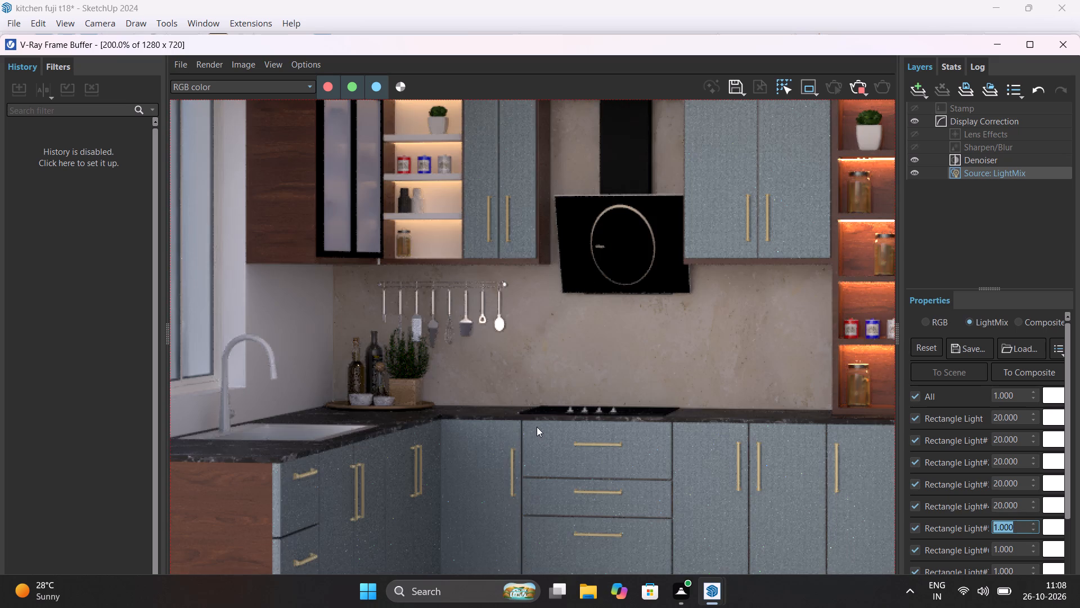
scroll(537, 427, "down", 1)
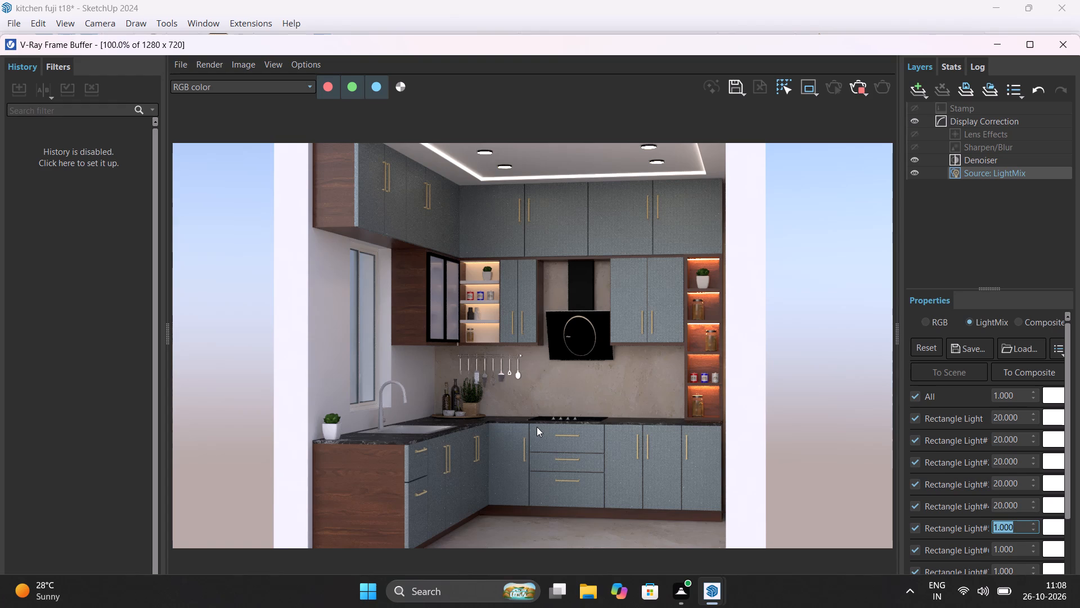
scroll(537, 427, "down", 1)
scroll(537, 427, "up", 1)
left_click_drag(1025, 481, 962, 480)
type("30")
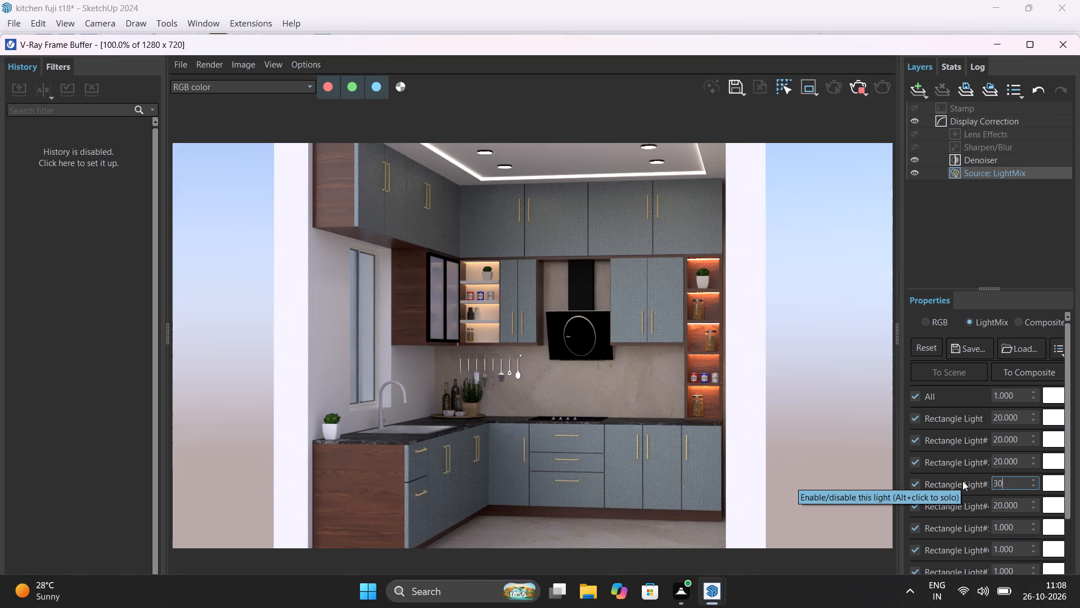
key("Return")
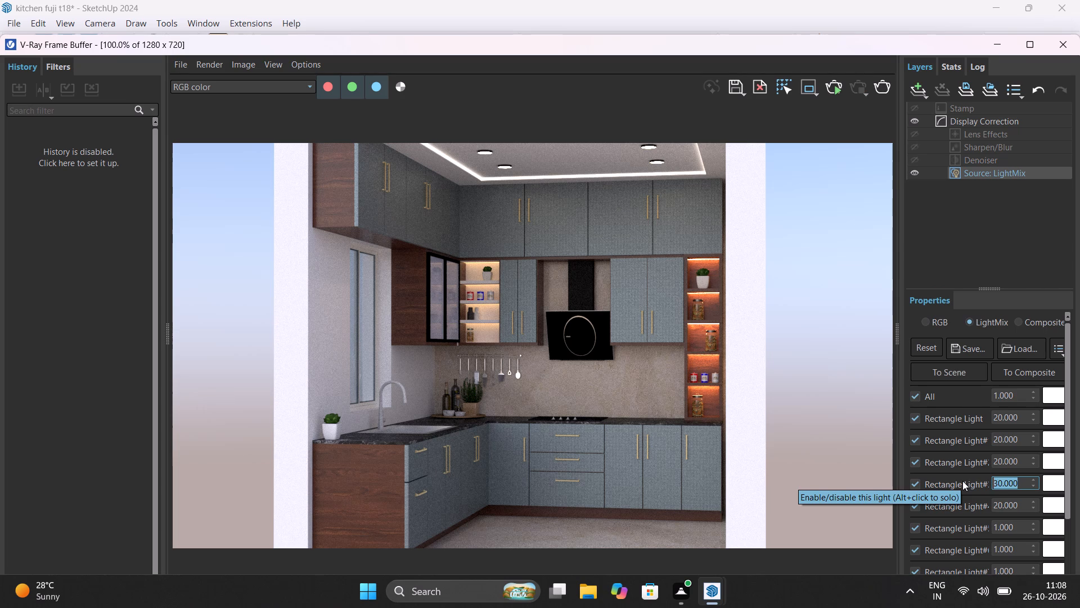
left_click_drag(1021, 462, 931, 461)
type("30")
key("Return")
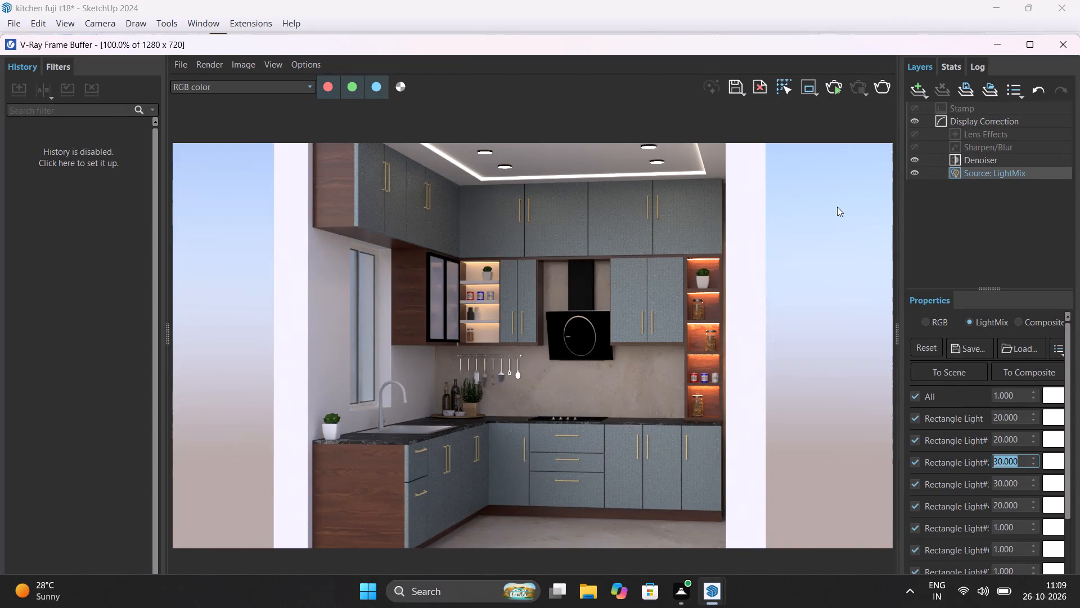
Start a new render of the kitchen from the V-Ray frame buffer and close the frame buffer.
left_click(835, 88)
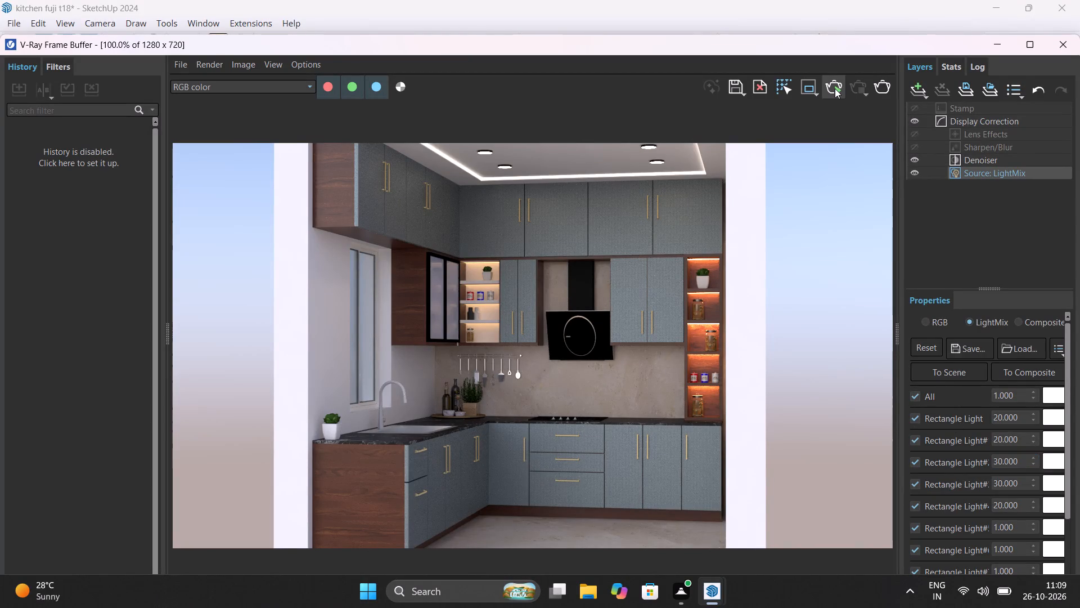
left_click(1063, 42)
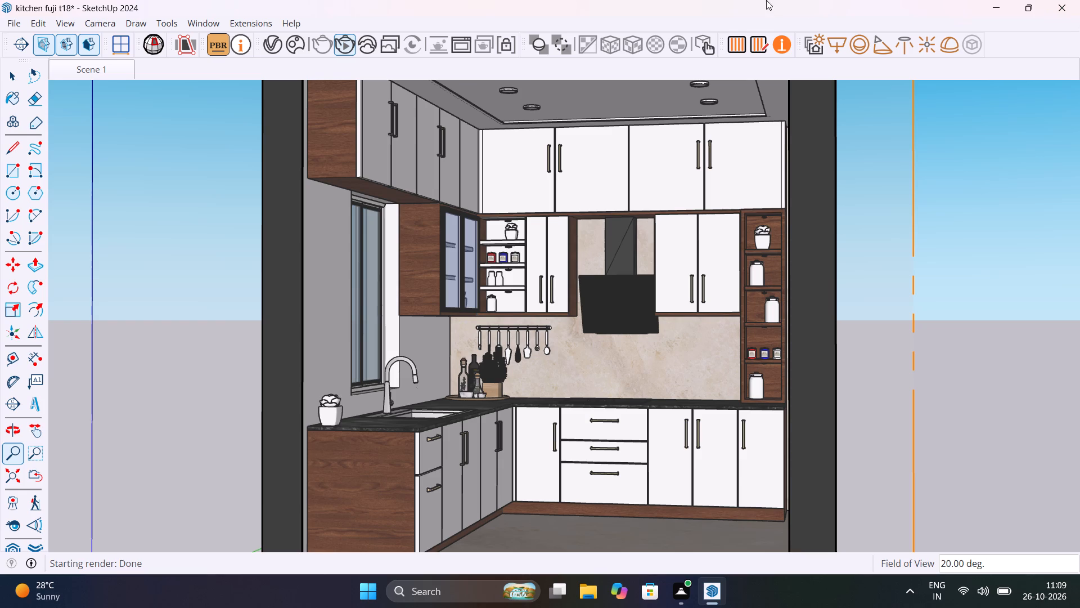
Stop the running render in the V-Ray render settings and set the render quality to High.
left_click(277, 51)
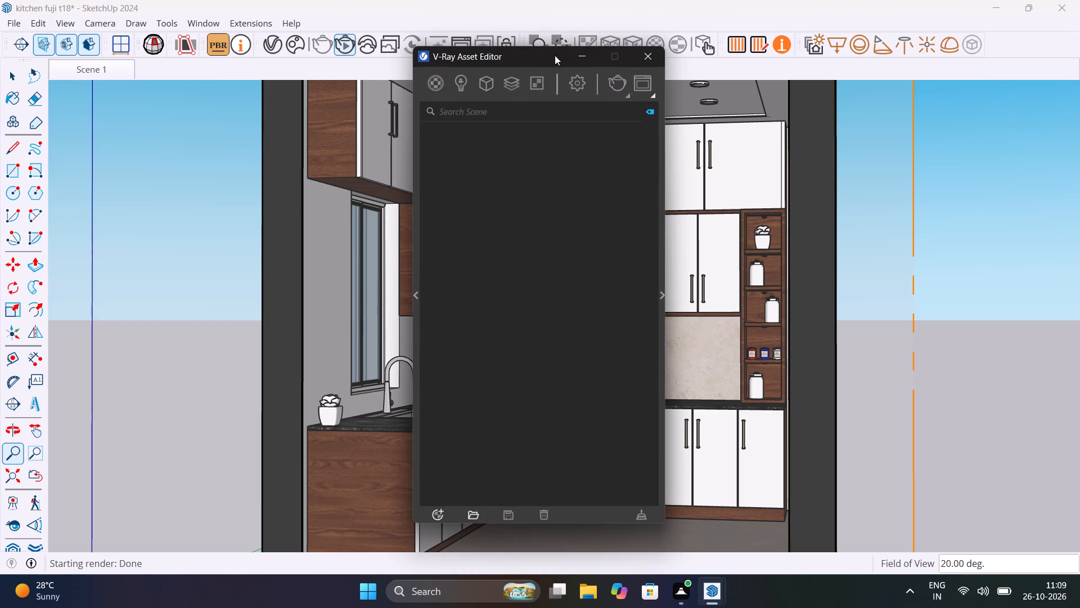
left_click(575, 84)
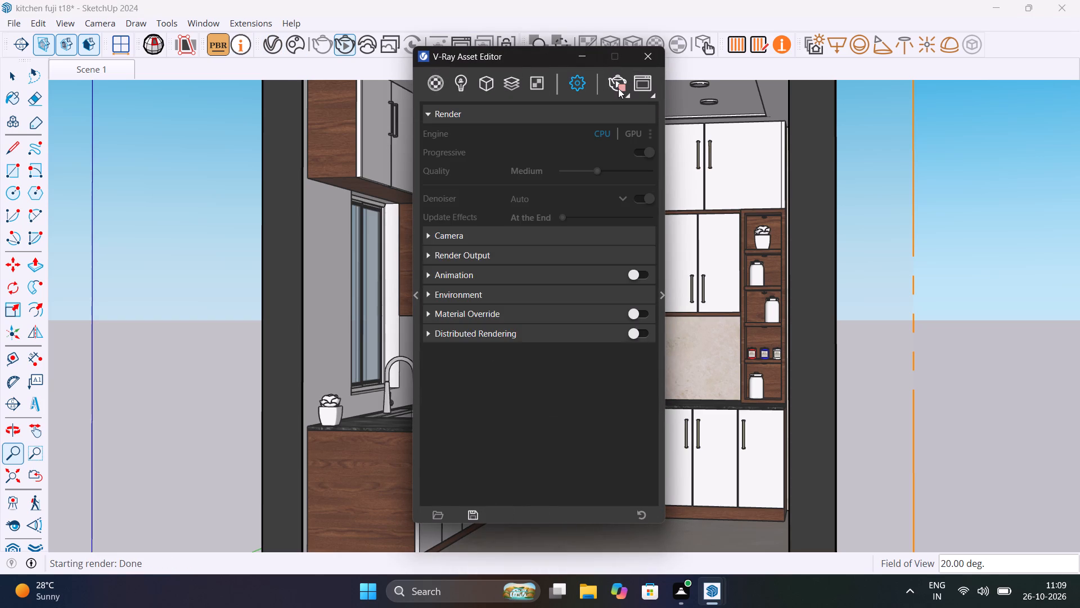
left_click(618, 87)
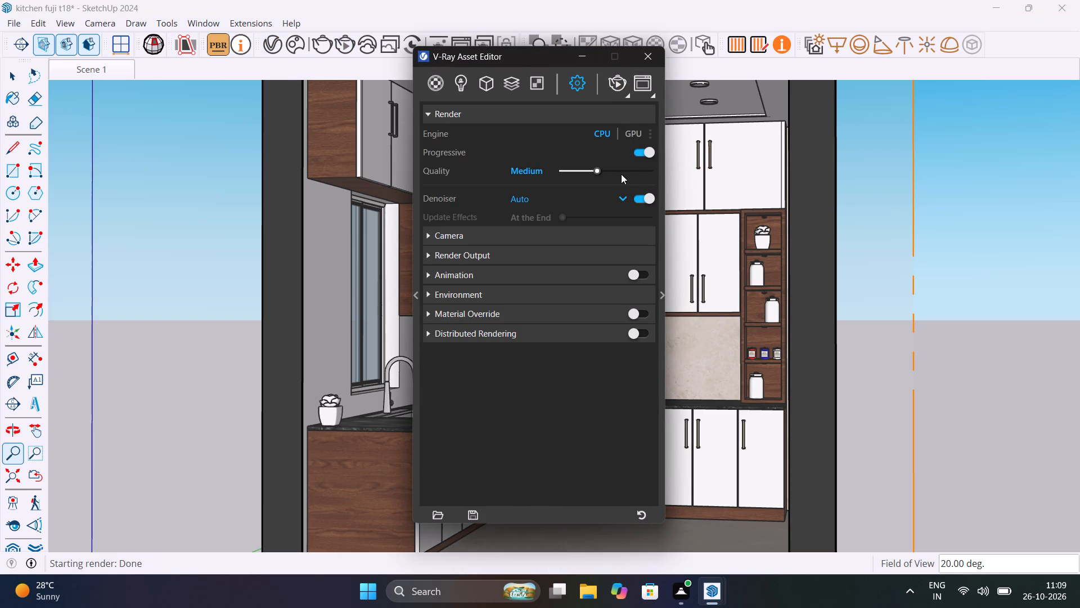
left_click(621, 173)
left_click(628, 171)
Set the render output image width to 3080 at the 16:9 widescreen ratio.
left_click(501, 251)
left_click_drag(537, 294, 472, 297)
type("3080")
key("Return")
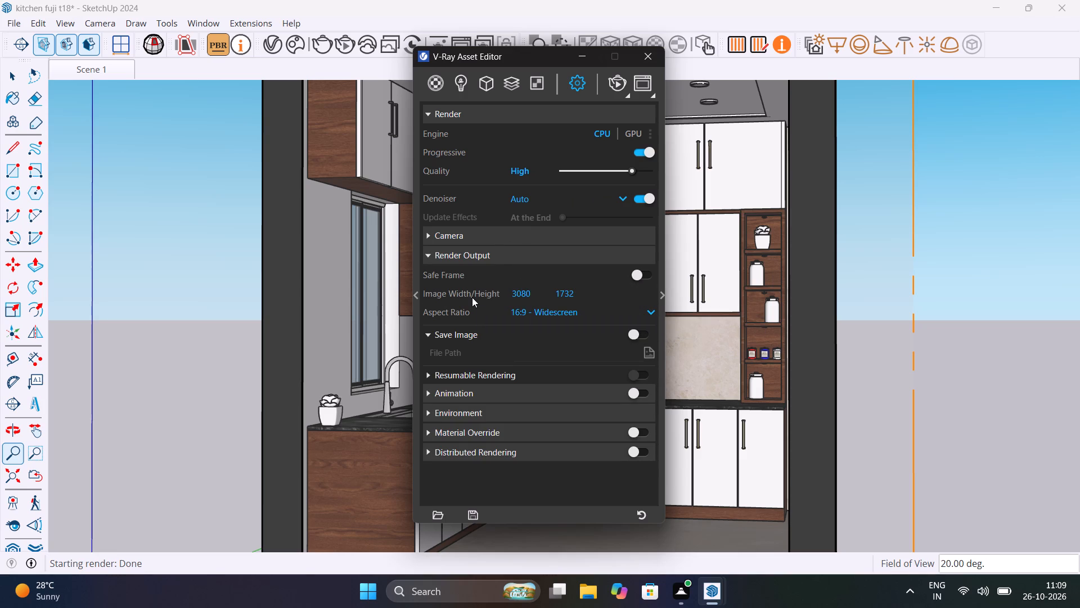
Start rendering the kitchen and maximize the V-Ray frame buffer window.
left_click(617, 83)
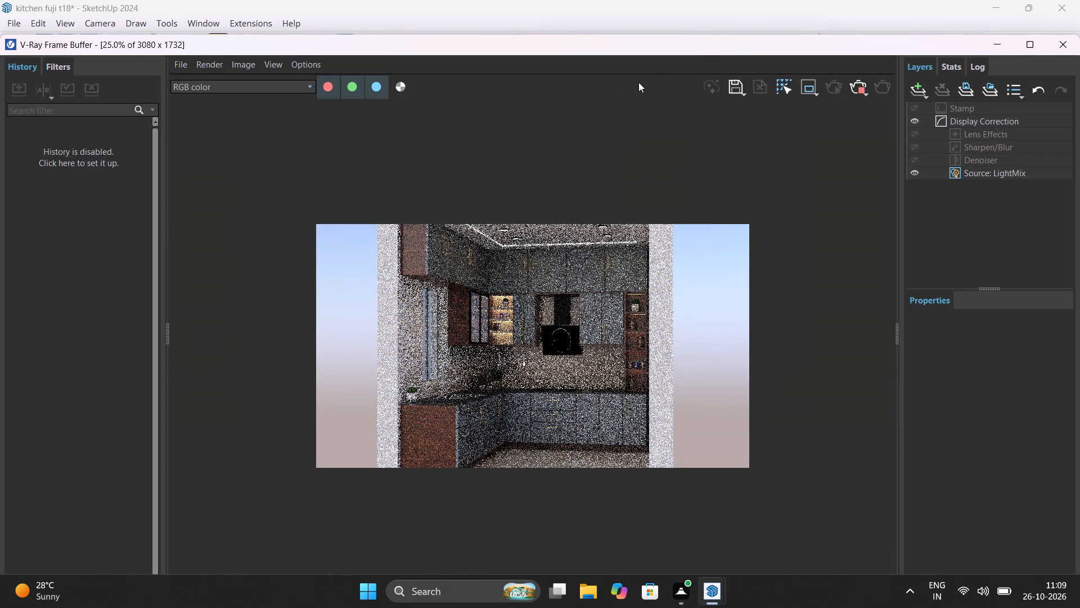
left_click_drag(698, 47, 690, 12)
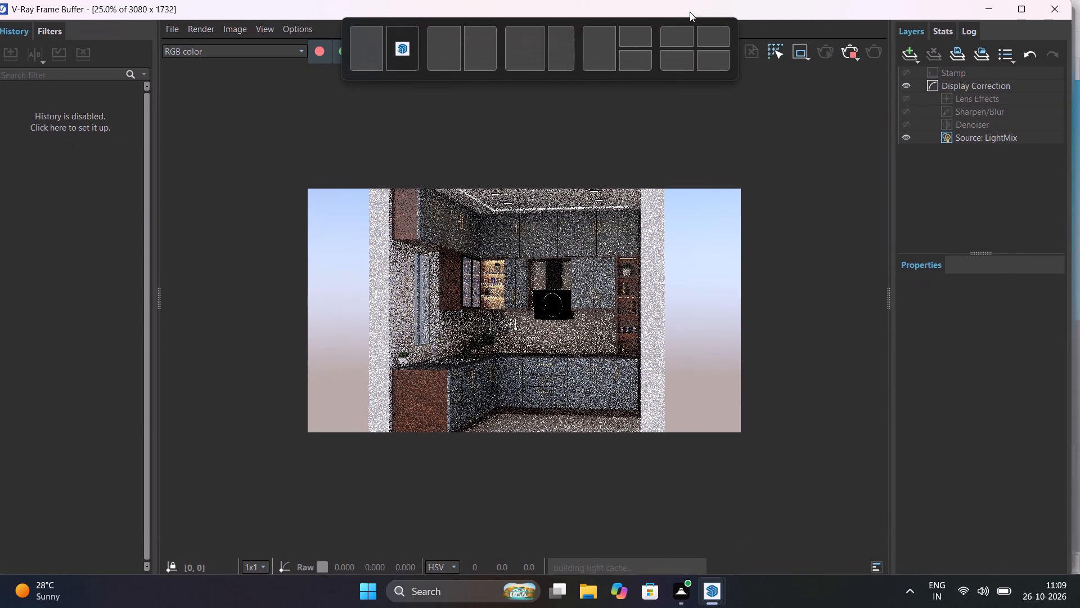
left_click_drag(690, 12, 690, 14)
left_click(1023, 13)
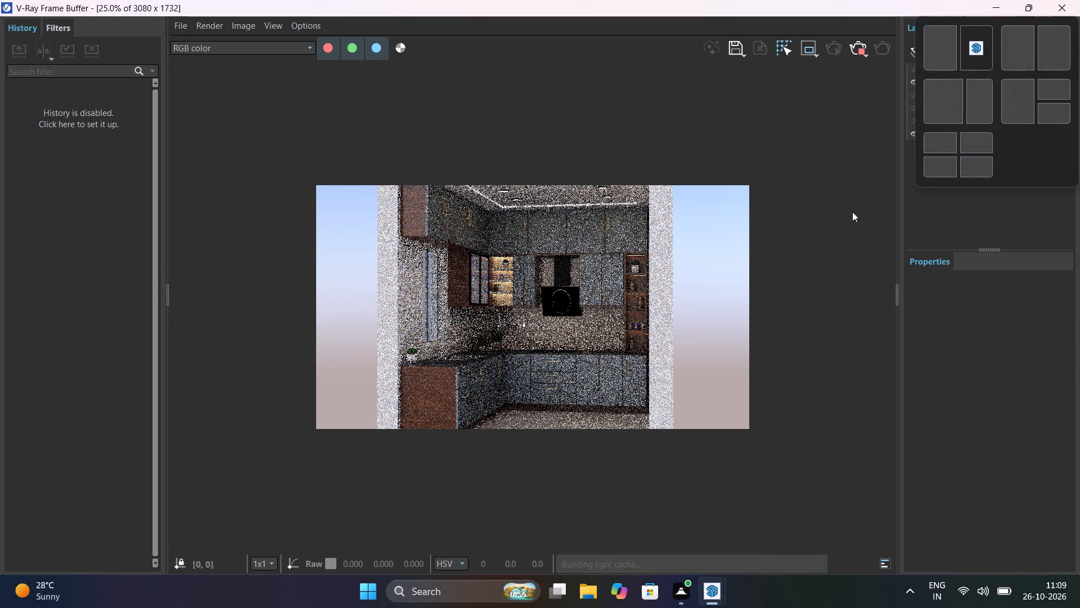
Check the Denoiser layer's settings and turn on the Sharpen/Blur calculation for the render.
left_click(998, 121)
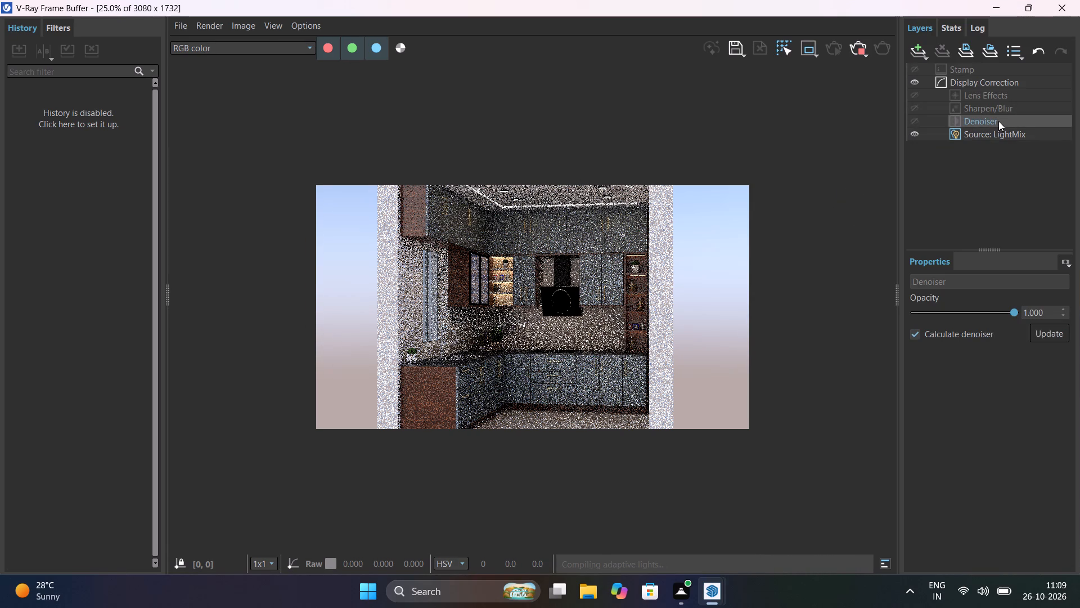
left_click(1009, 105)
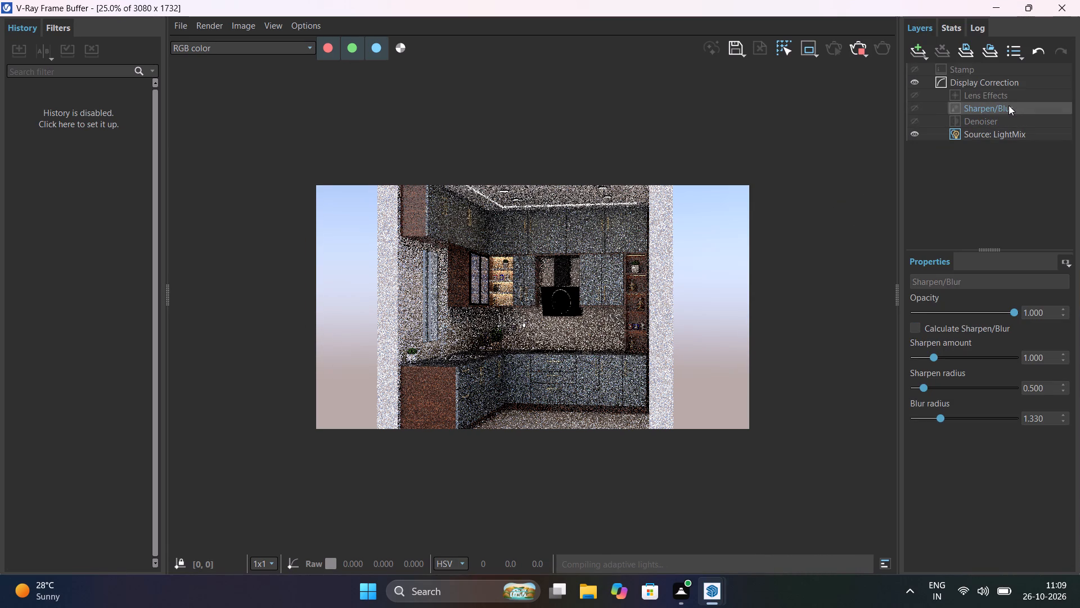
left_click(919, 326)
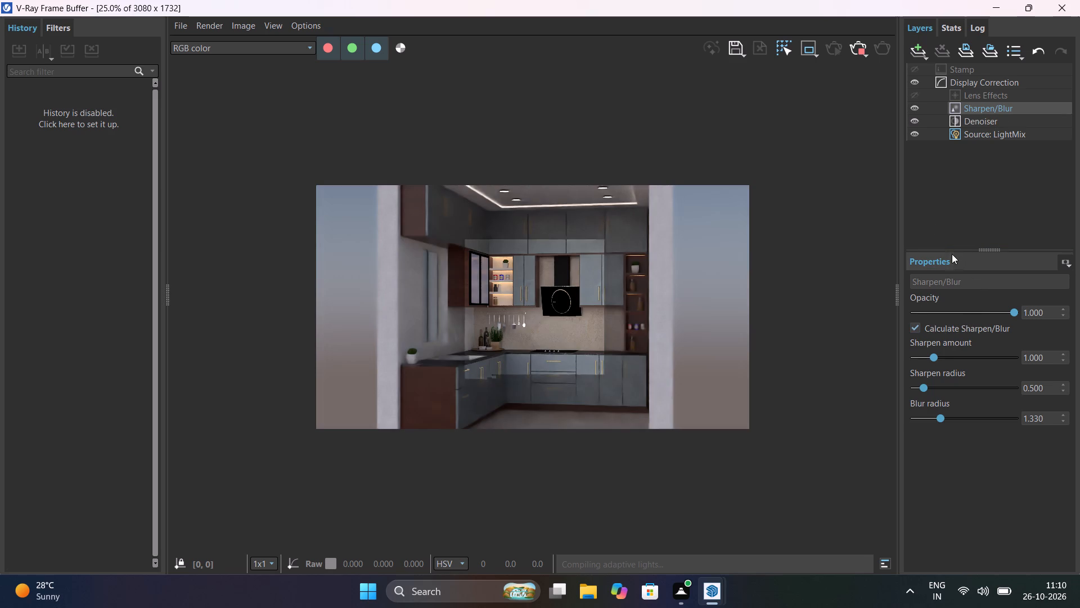
Try a Display Correction exposure of 2 on the render and set it to 1.5.
left_click(999, 95)
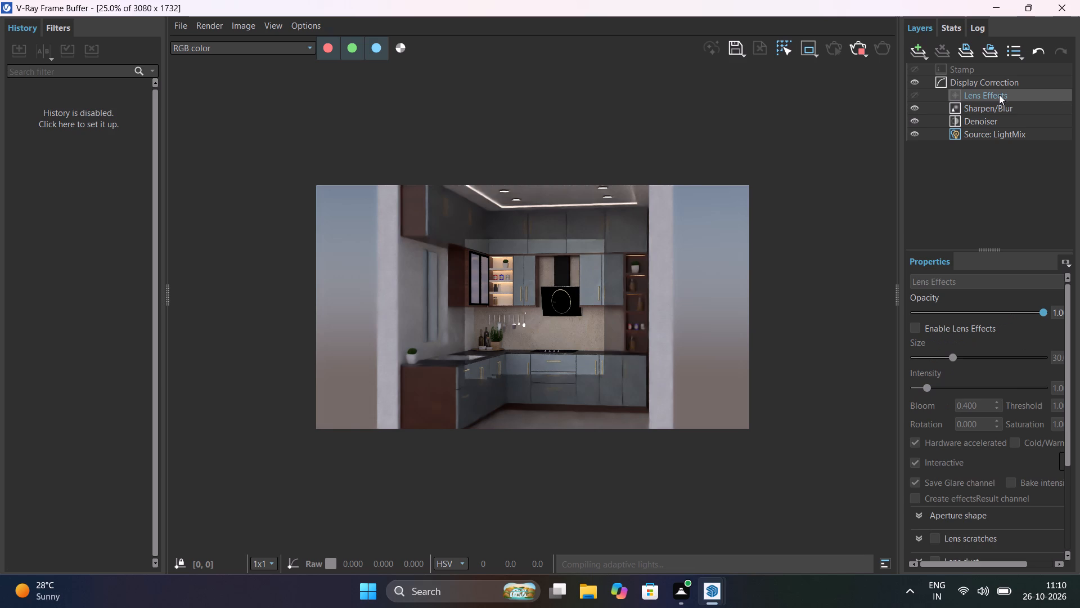
left_click(1003, 83)
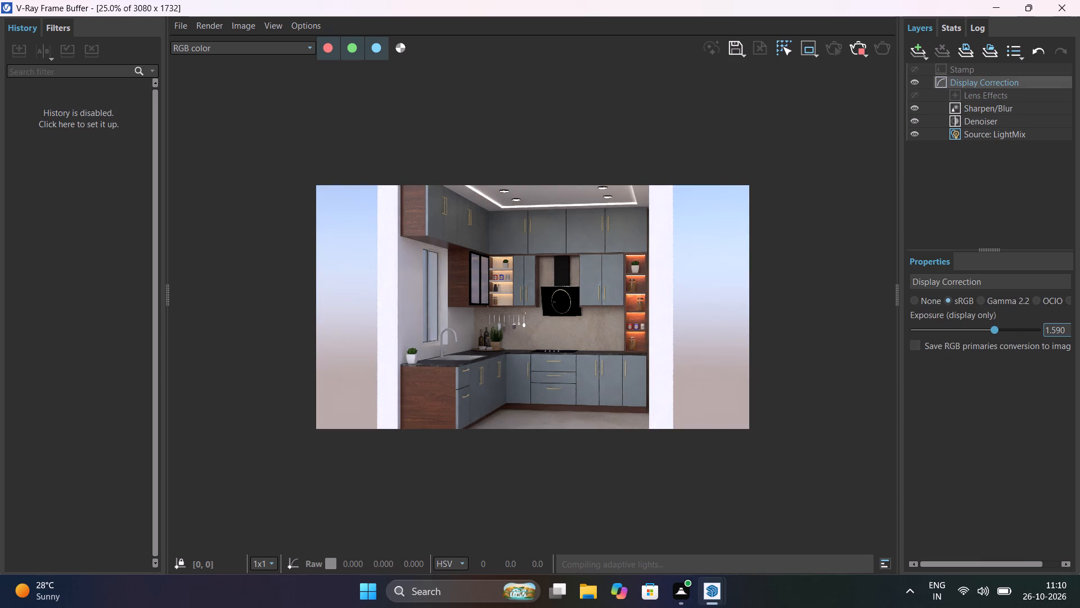
left_click_drag(1068, 328, 1026, 332)
key("2")
key("Return")
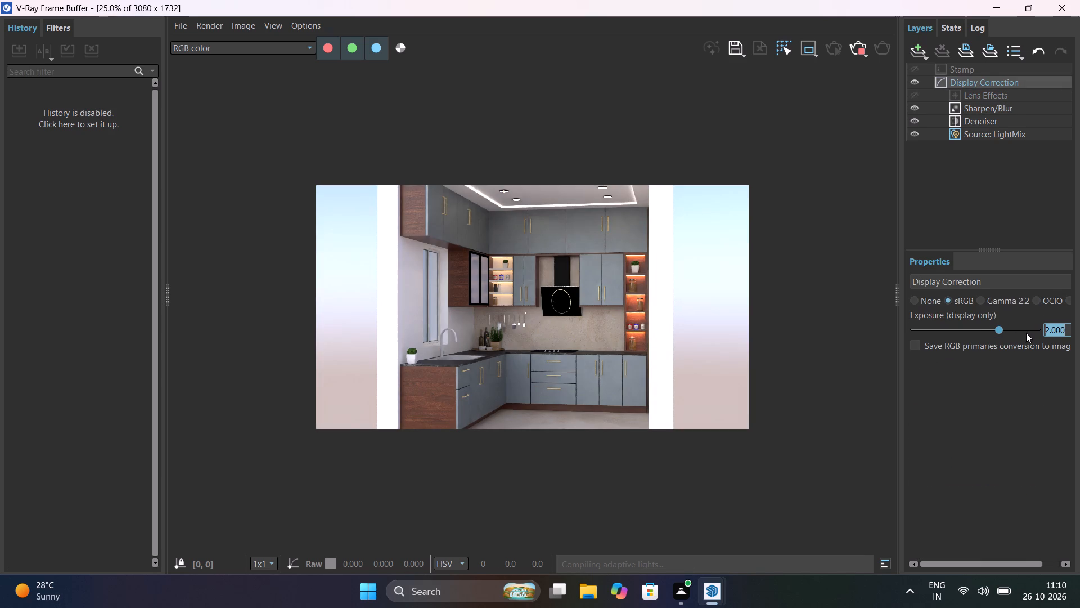
type("1.5")
key("Return")
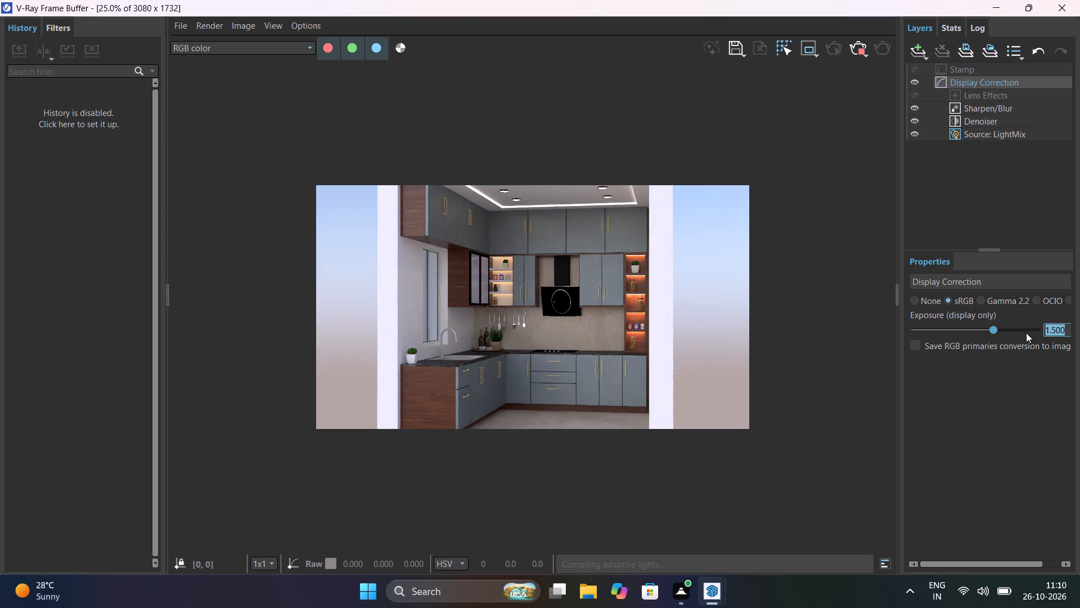
Inspect the kitchen render up close, stop it, and close the frame buffer and the Asset Editor.
scroll(609, 386, "up", 1)
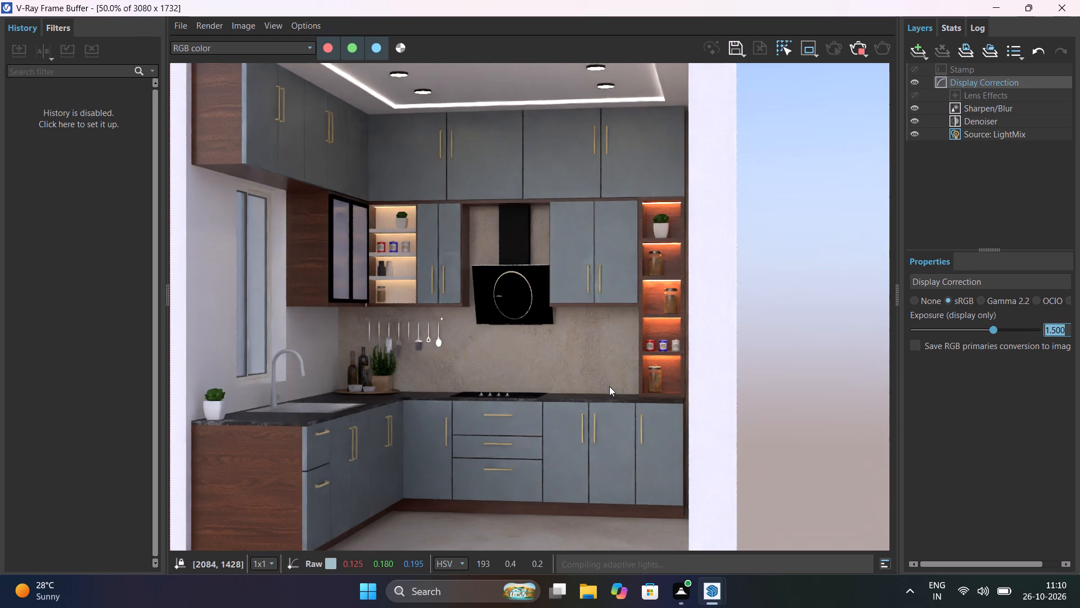
middle_click_drag(632, 401, 697, 430)
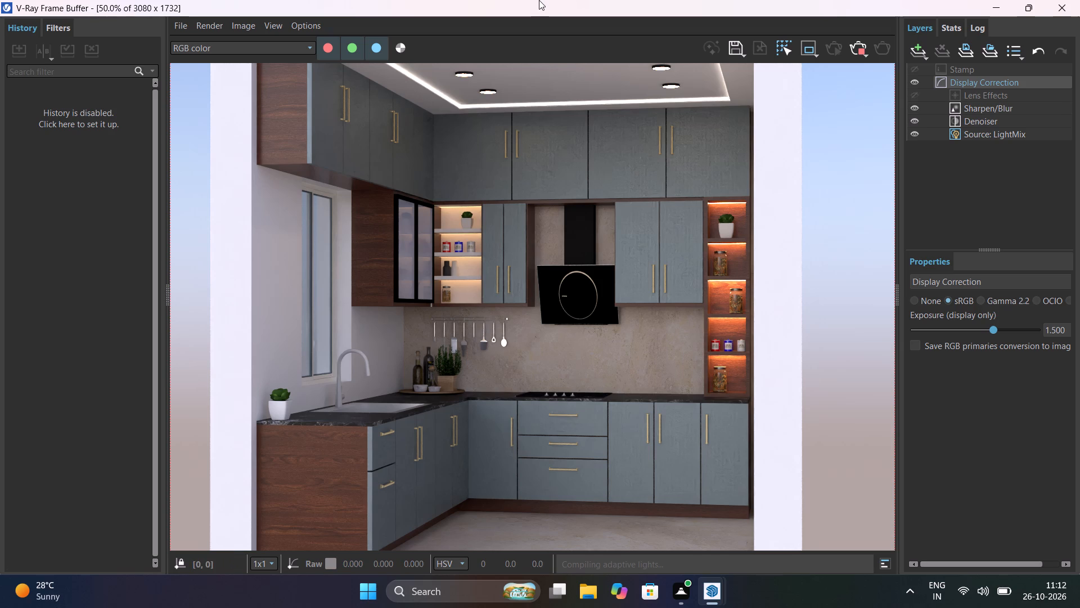
left_click(856, 50)
left_click(1075, 5)
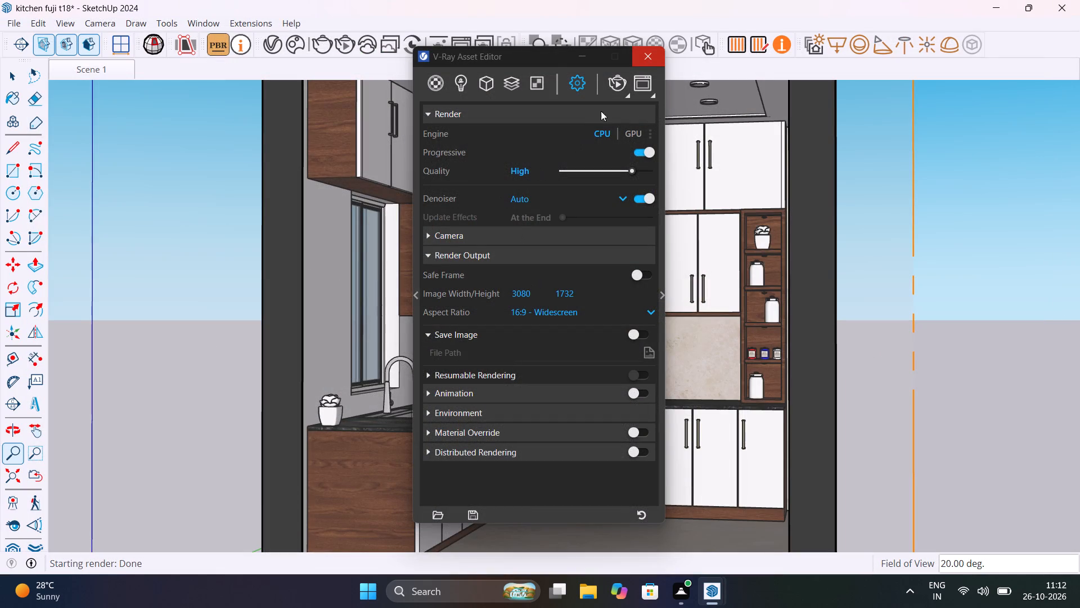
left_click(651, 55)
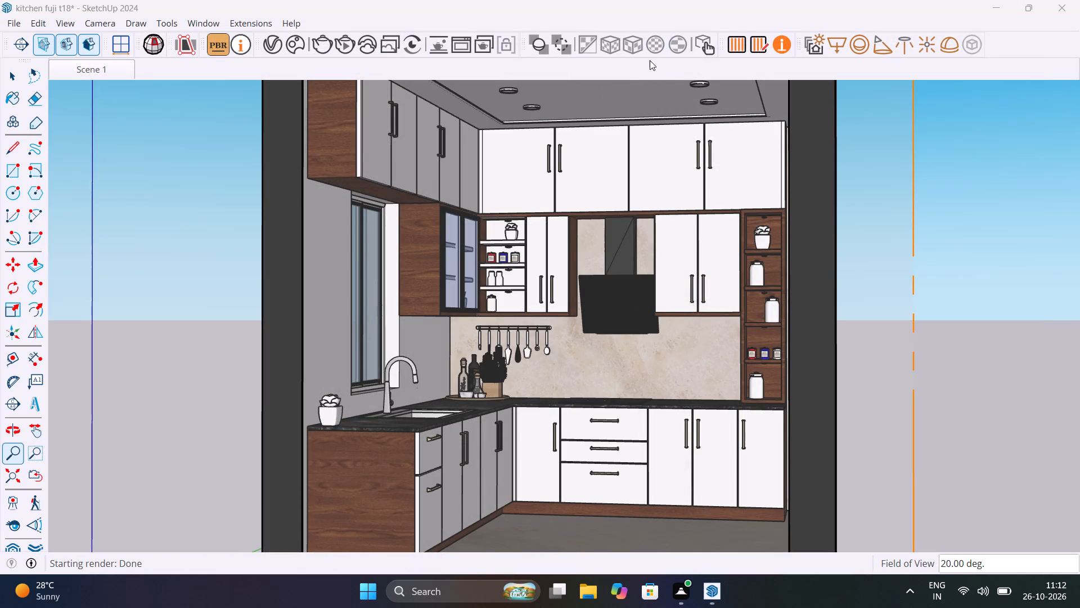
Open the room group for editing and select the inner face of the side wall with the window.
key("space")
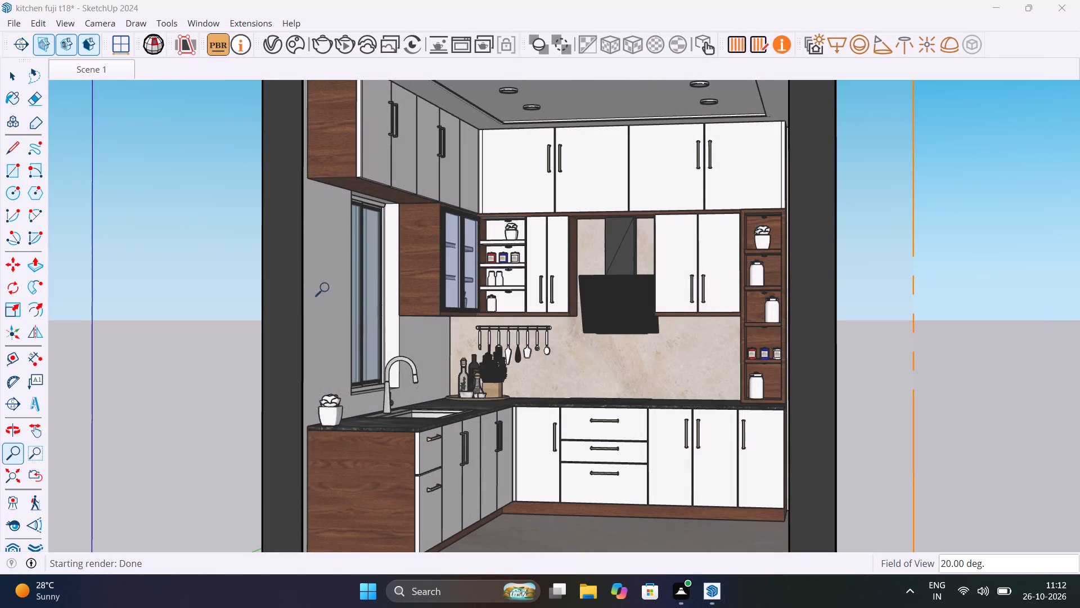
left_click(223, 316)
left_click(327, 295)
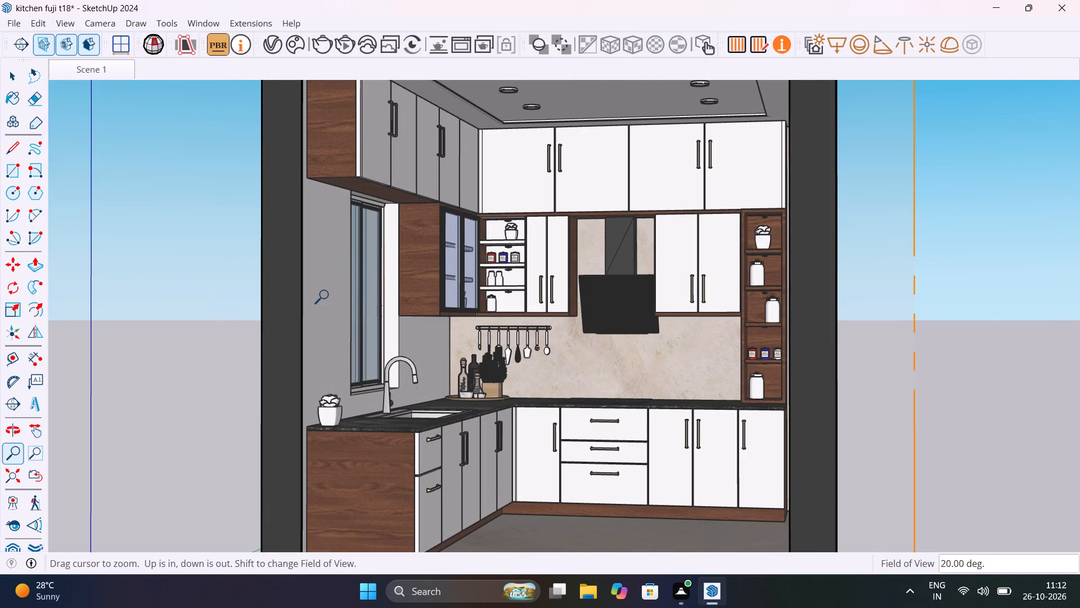
scroll(327, 296, "up", 5)
scroll(327, 296, "down", 20)
left_click(585, 335)
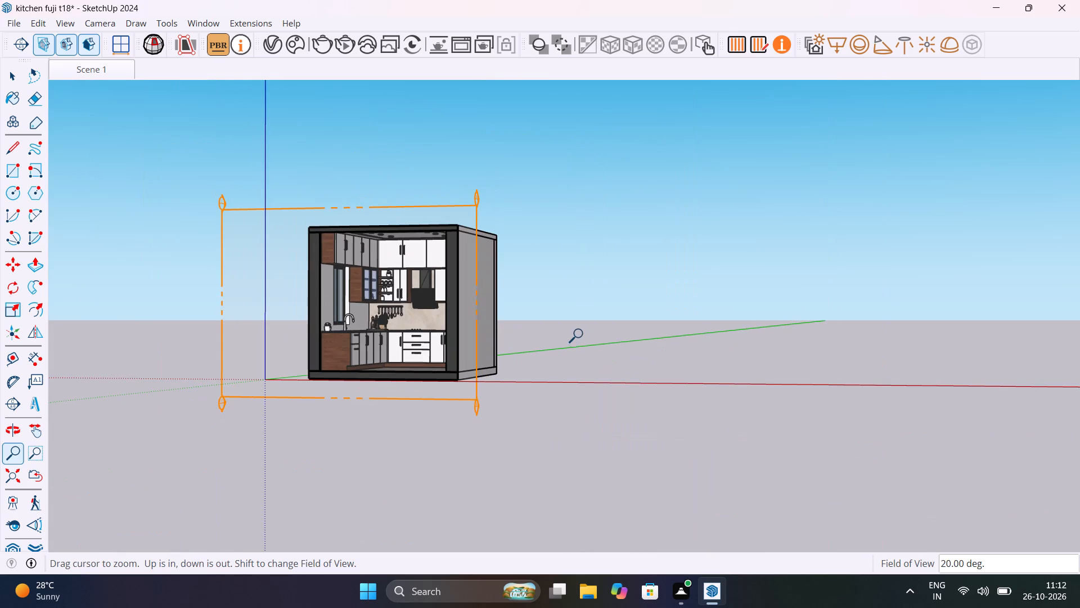
key("space")
scroll(328, 283, "up", 14)
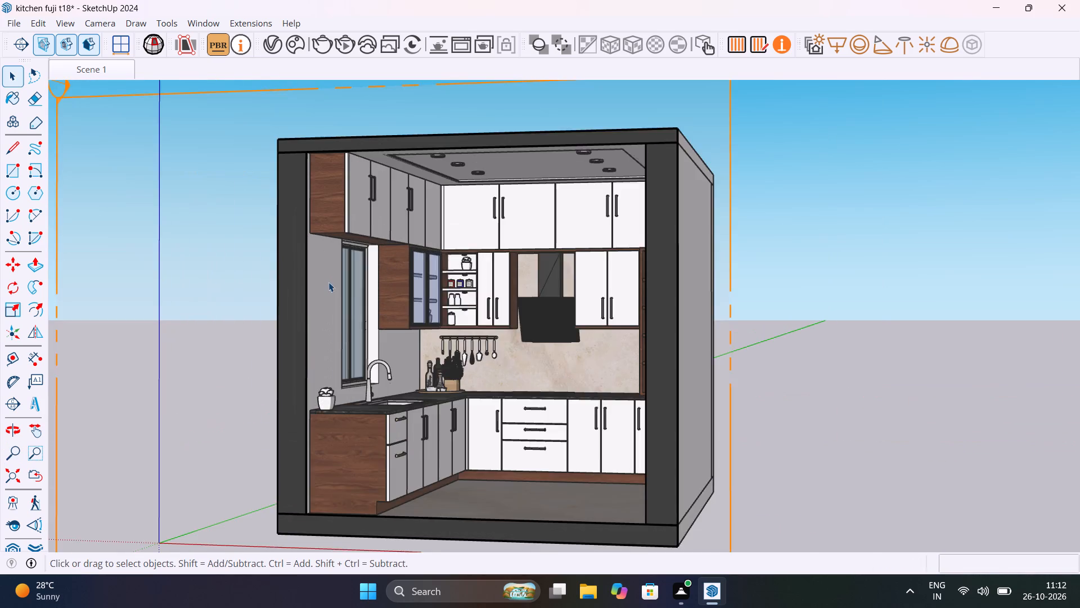
left_click(328, 282)
double_click(328, 281)
left_click(328, 296)
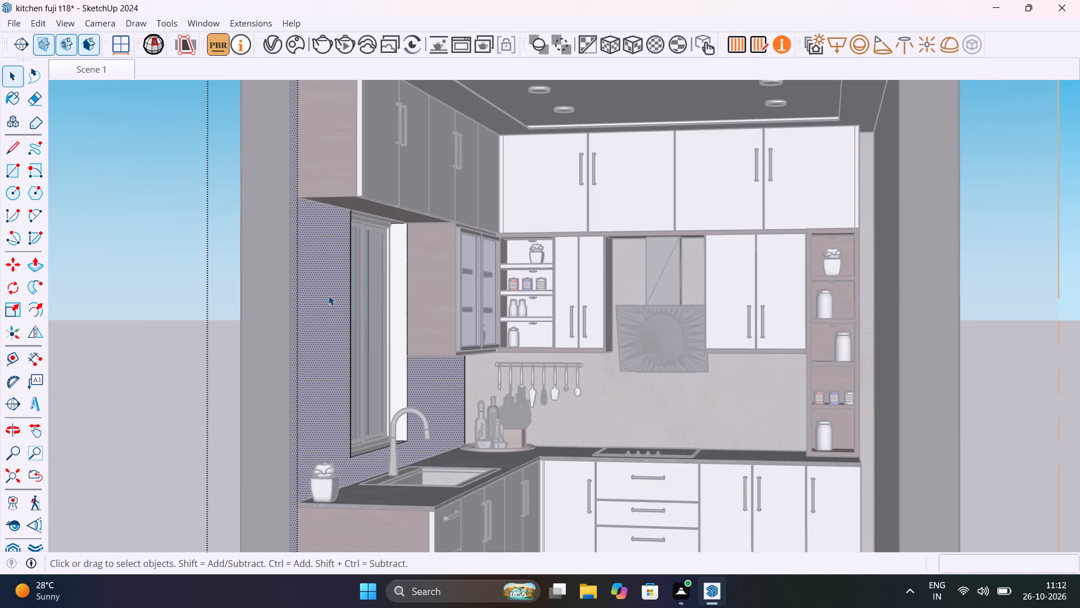
Look through the scene's V-Ray materials in the Asset Editor for one suited to the selected wall.
left_click(270, 47)
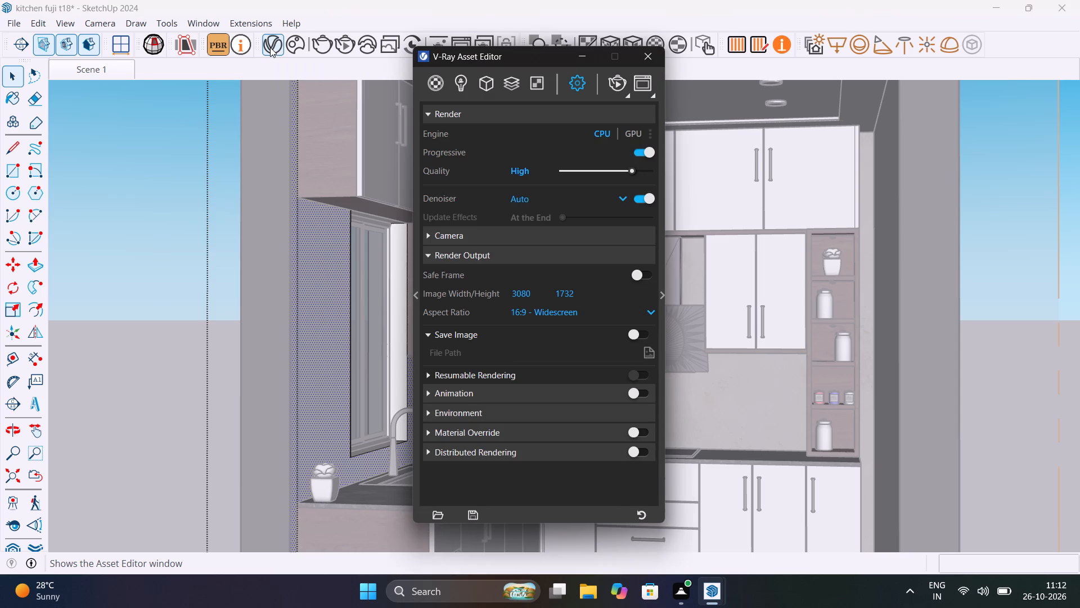
left_click(439, 86)
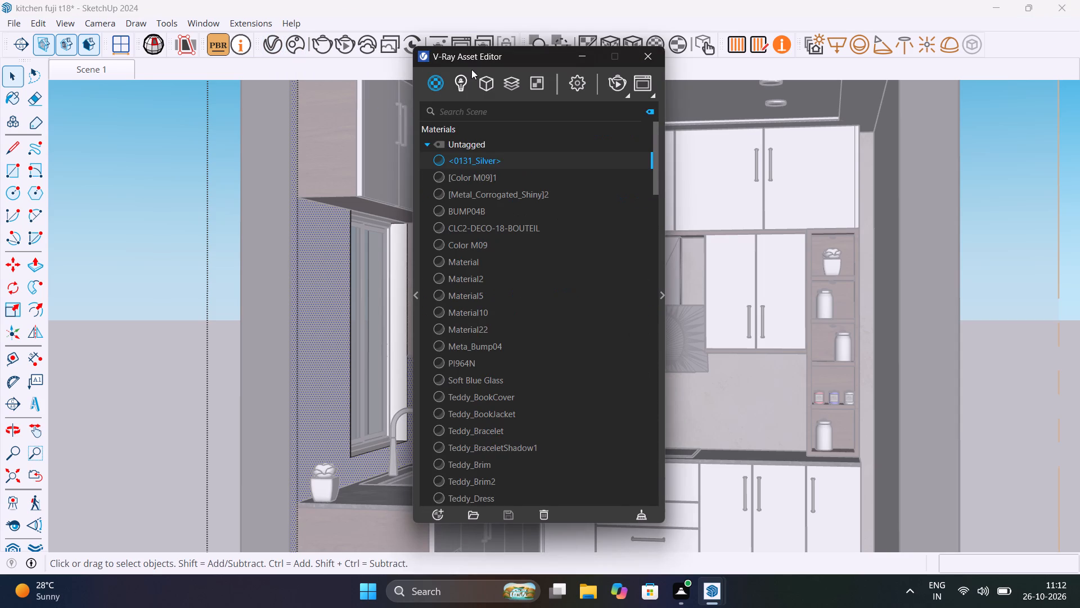
scroll(538, 405, "down", 6)
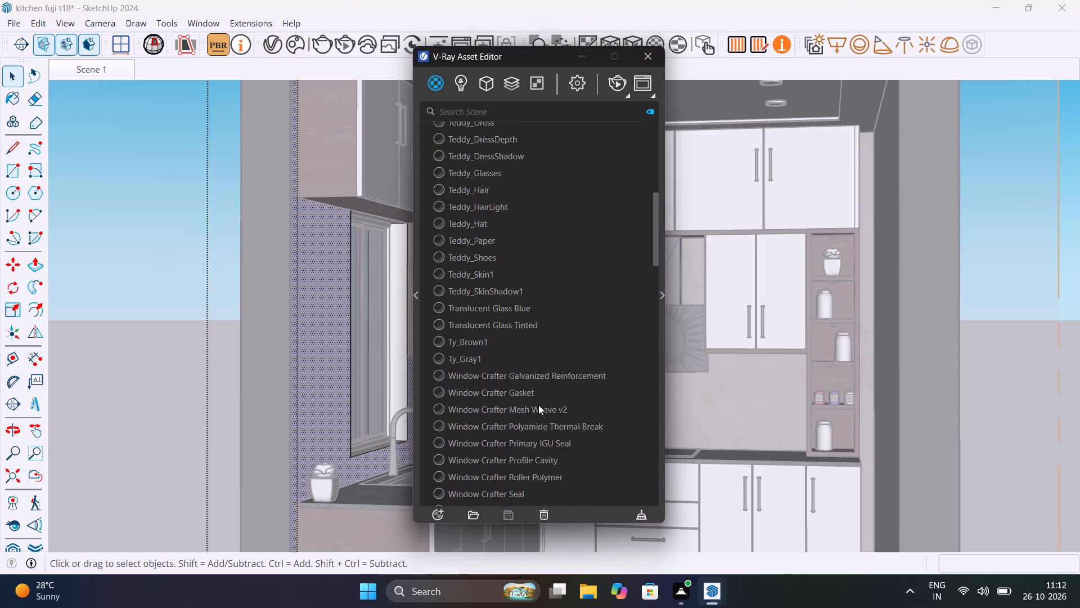
scroll(538, 405, "down", 4)
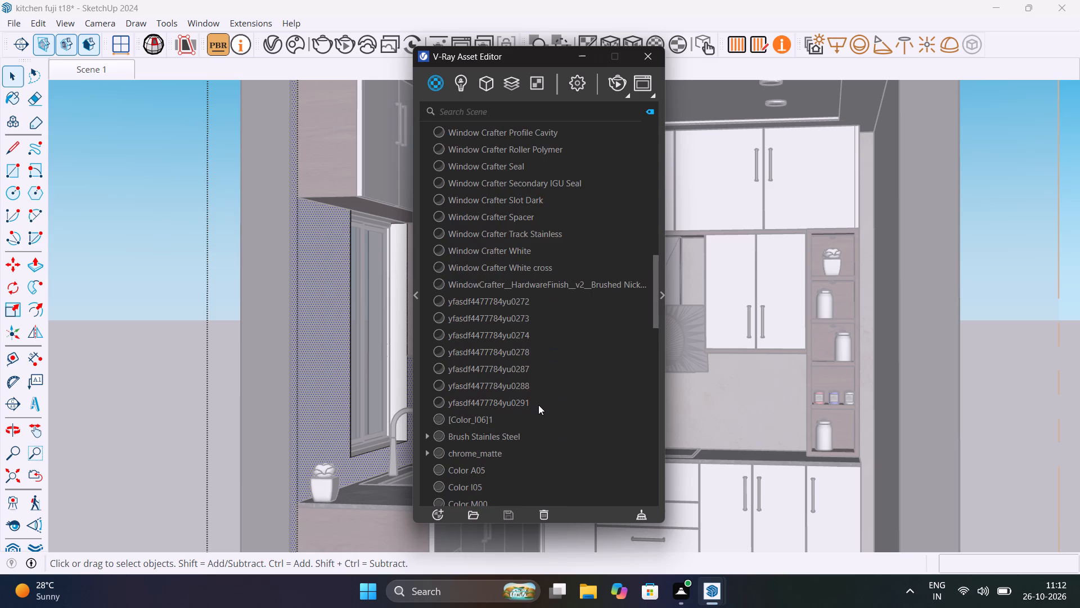
scroll(538, 405, "down", 12)
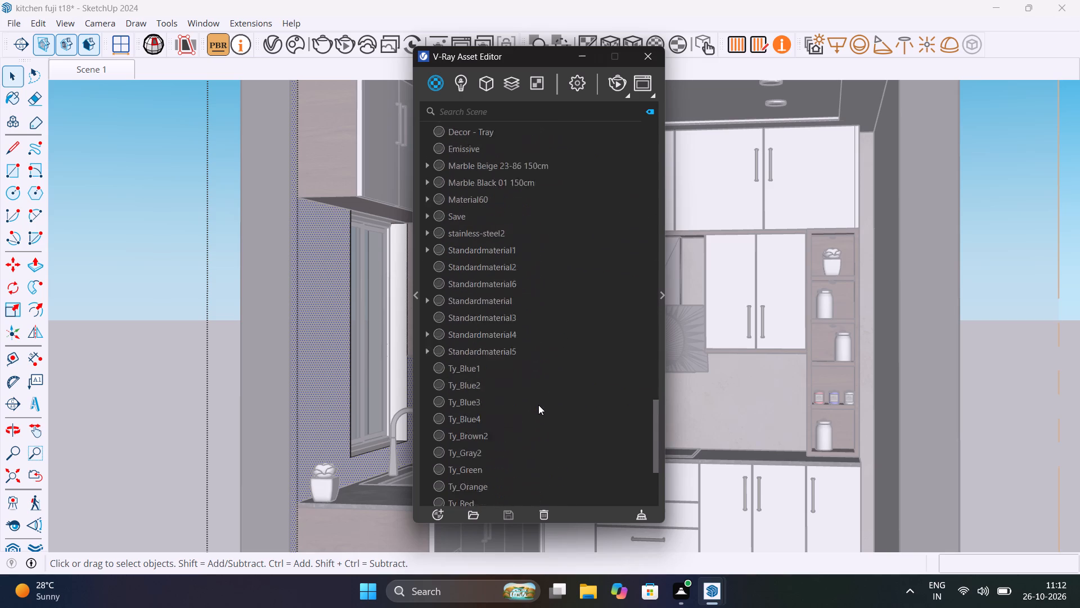
scroll(538, 405, "down", 4)
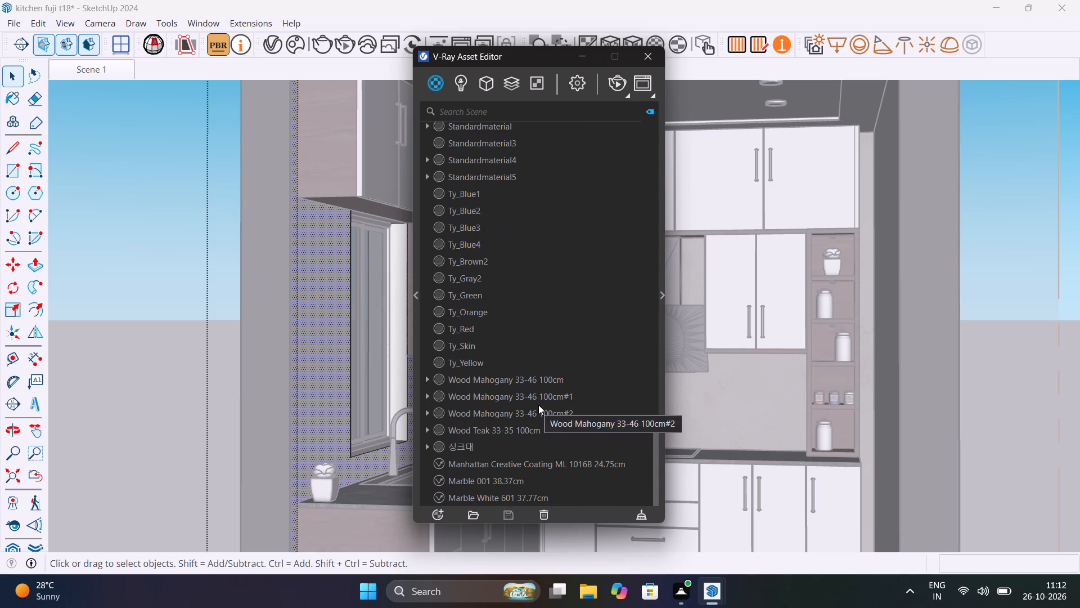
scroll(538, 405, "down", 5)
scroll(538, 405, "up", 5)
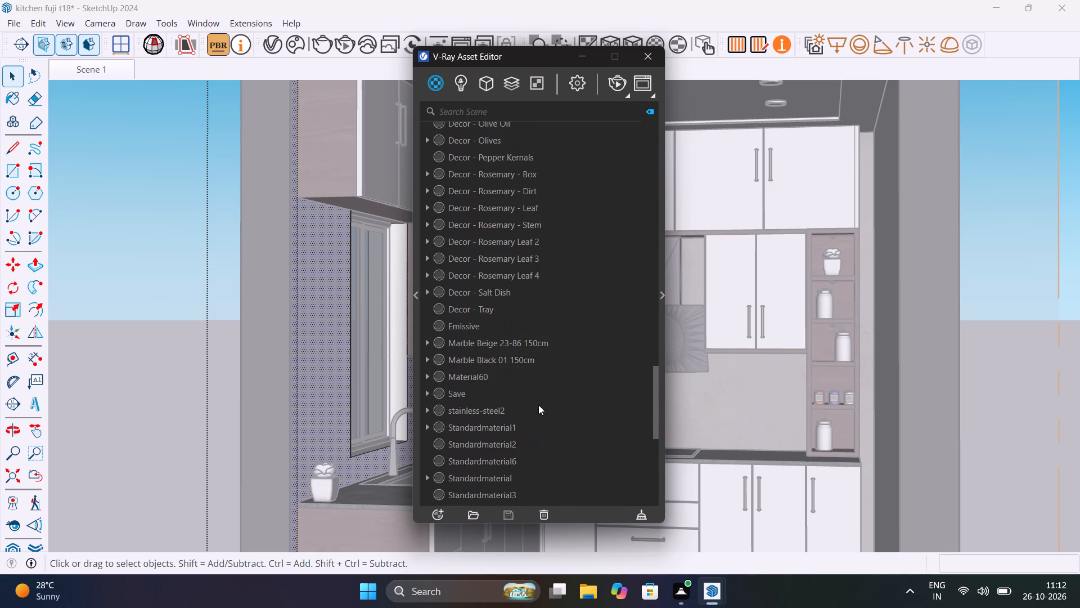
scroll(538, 405, "up", 6)
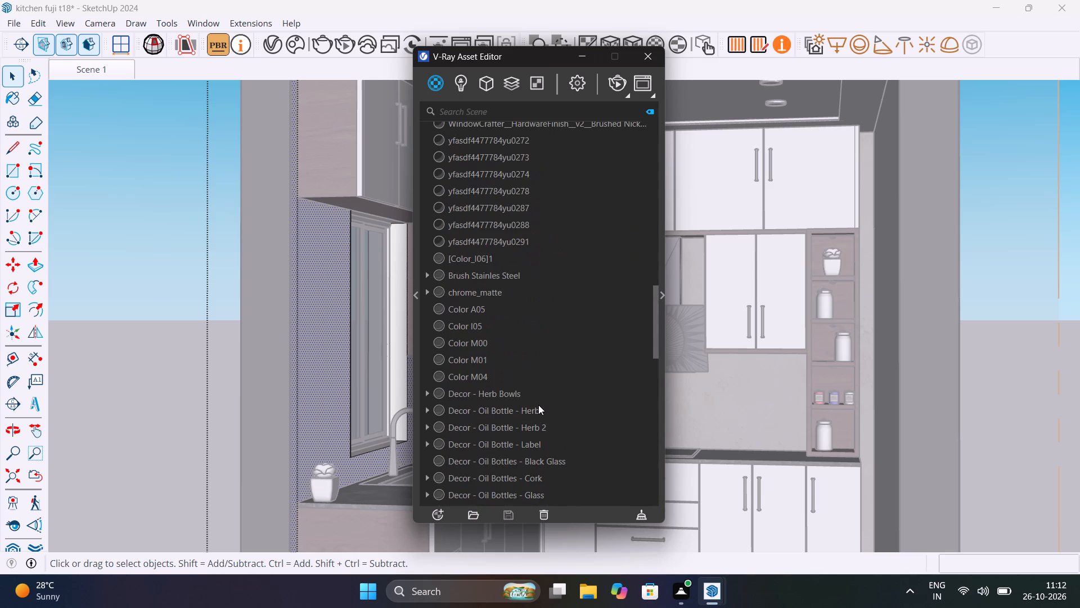
scroll(538, 405, "up", 4)
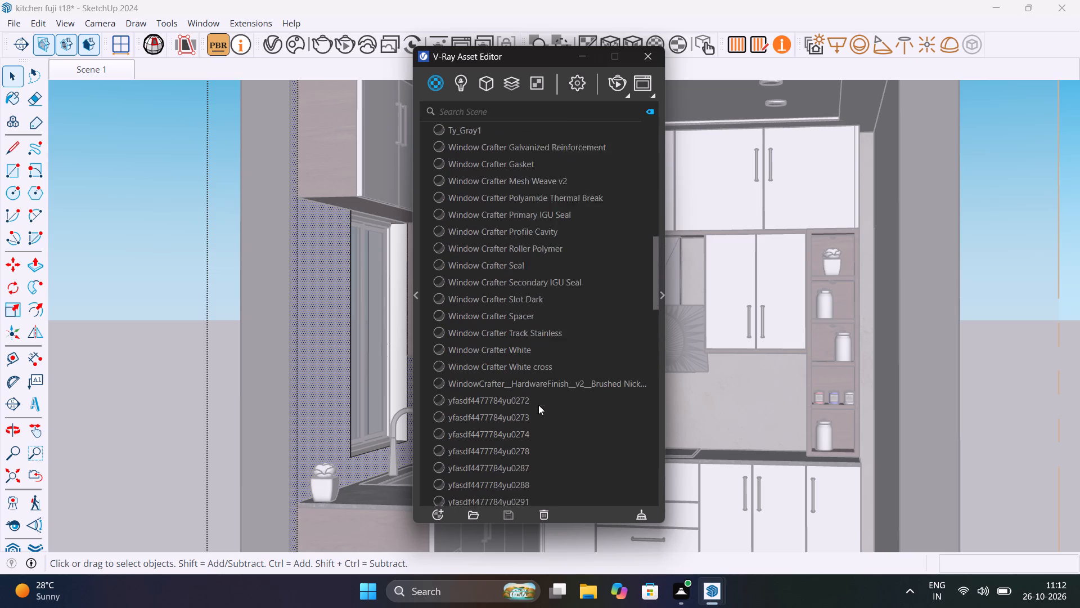
scroll(538, 405, "up", 4)
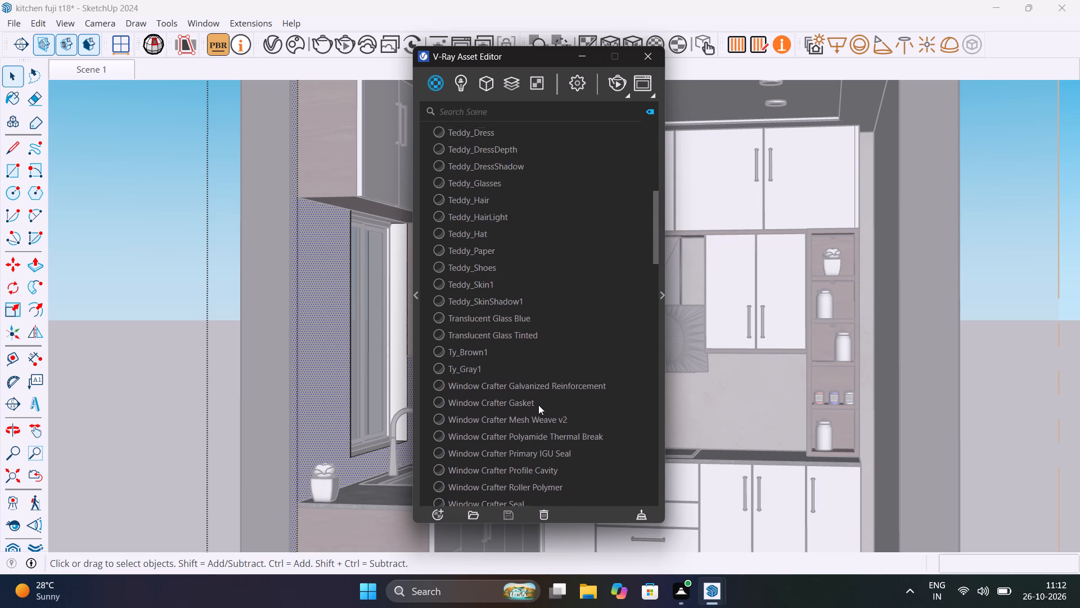
scroll(538, 405, "up", 8)
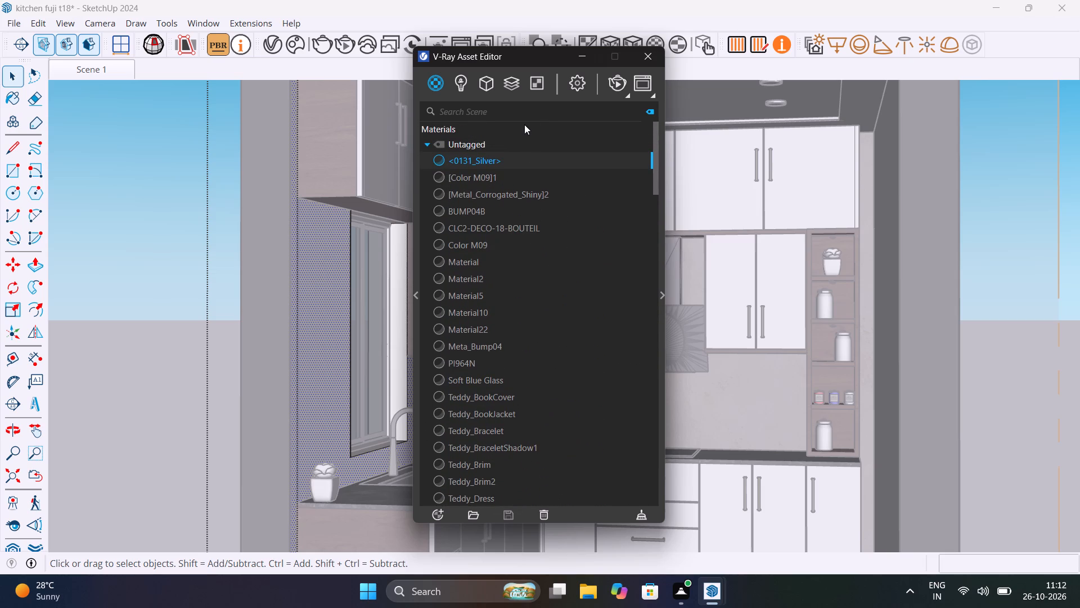
Find the Marble Beige 23-86 150cm material, apply it to the selected side wall face, then close the Asset Editor and leave the room group.
left_click(532, 110)
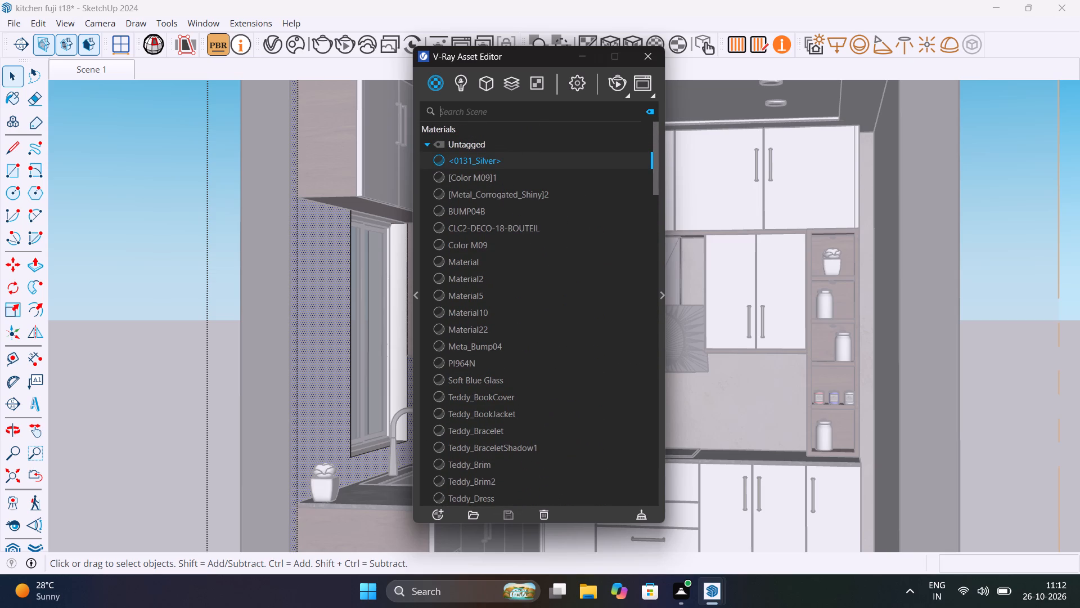
type("MARBLE")
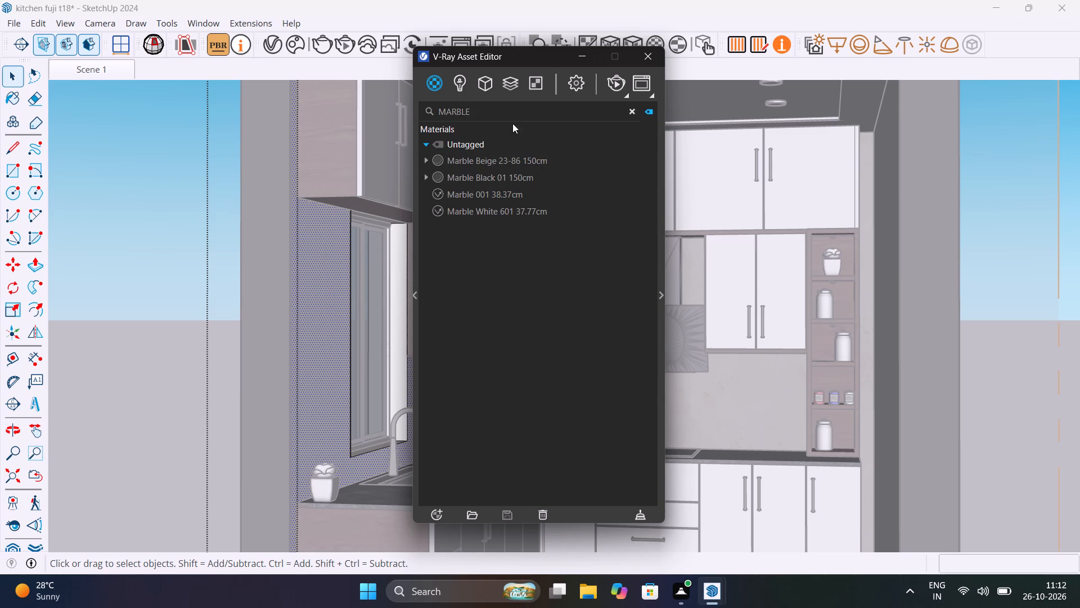
left_click(524, 157)
right_click(526, 158)
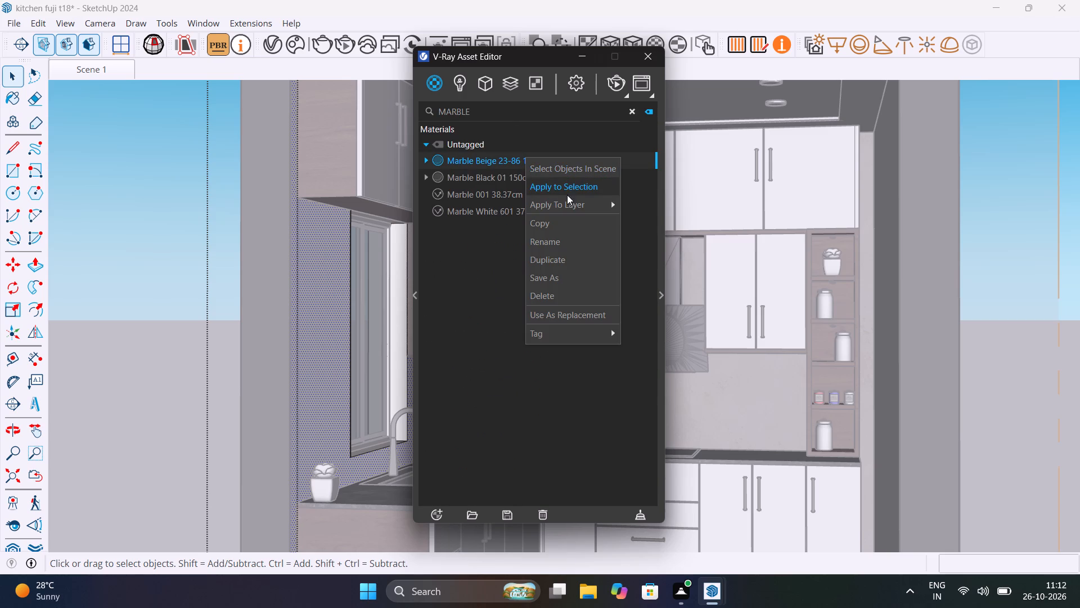
left_click(583, 187)
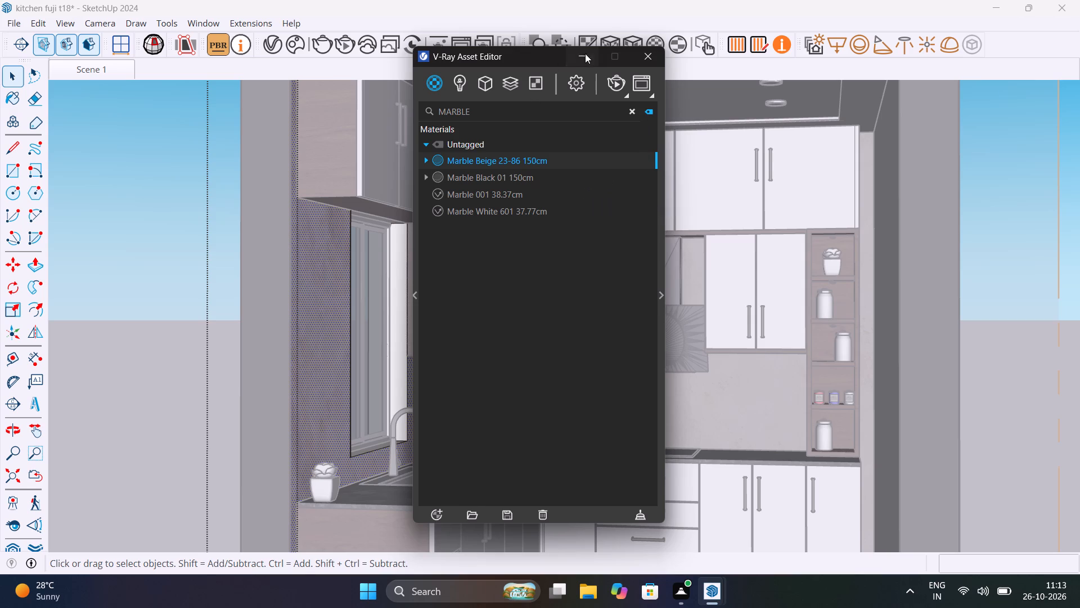
left_click_drag(537, 57, 656, 186)
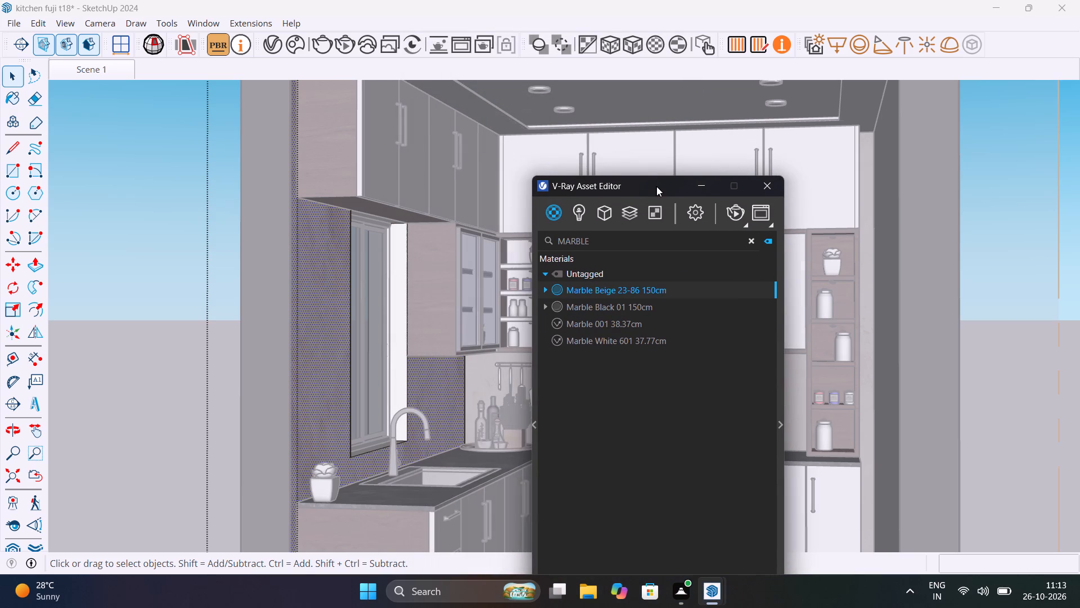
left_click_drag(656, 186, 660, 187)
left_click(635, 46)
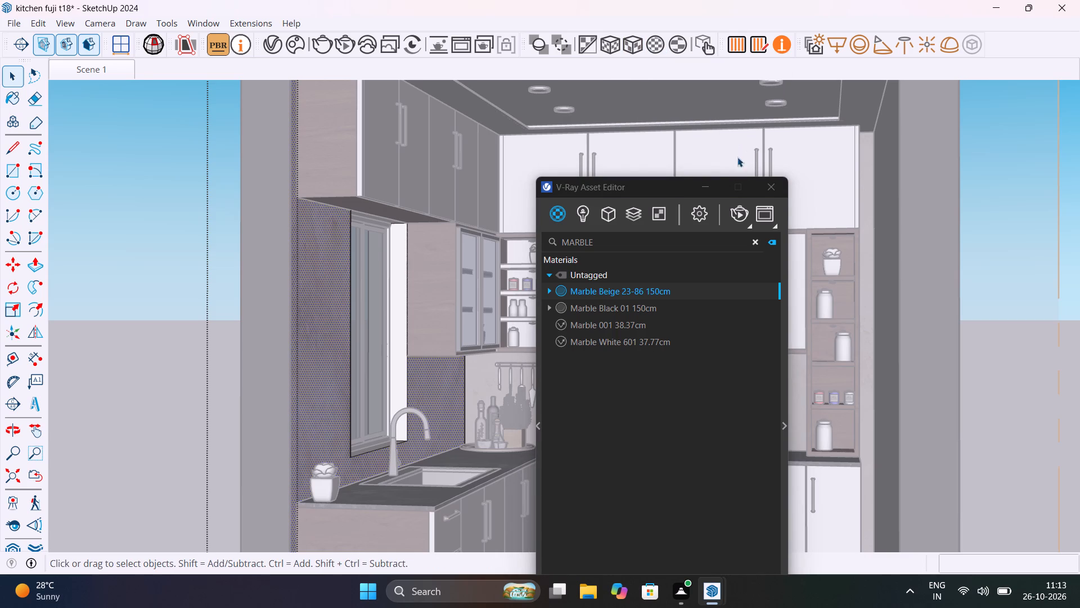
left_click(557, 213)
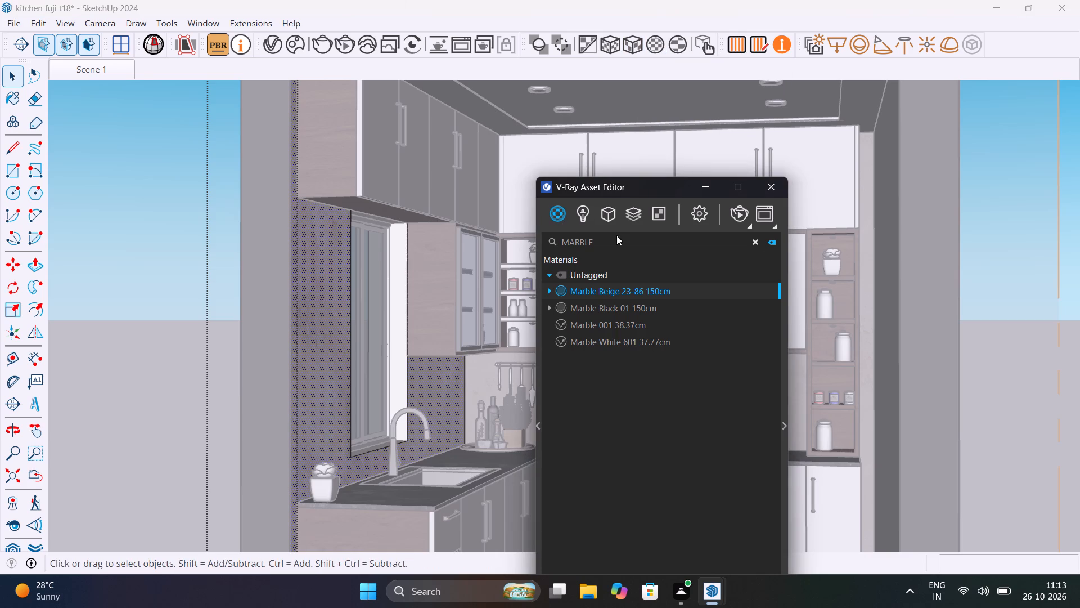
left_click(757, 246)
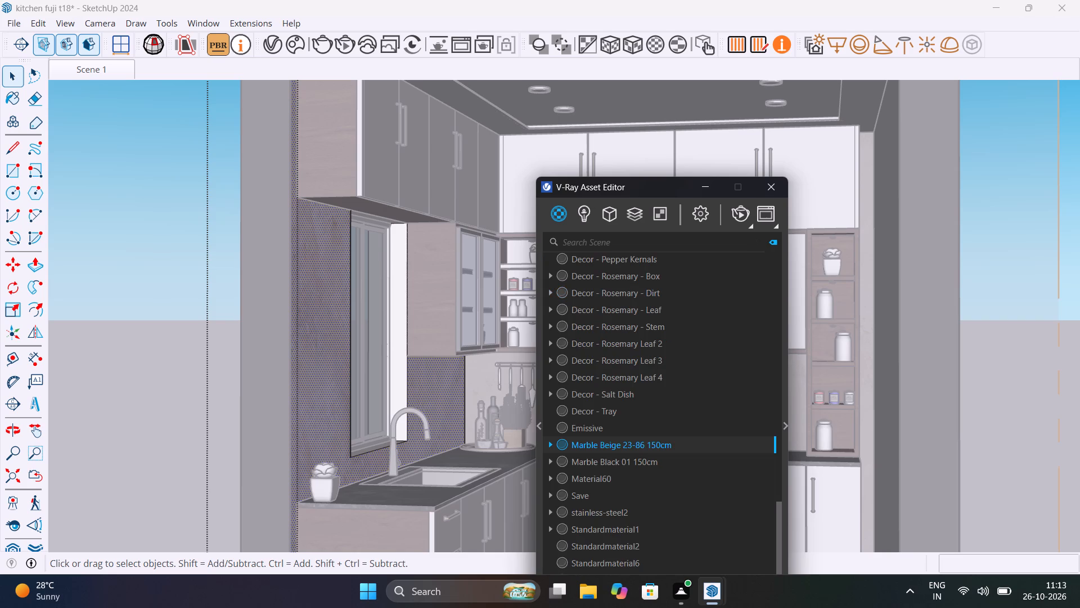
left_click(770, 185)
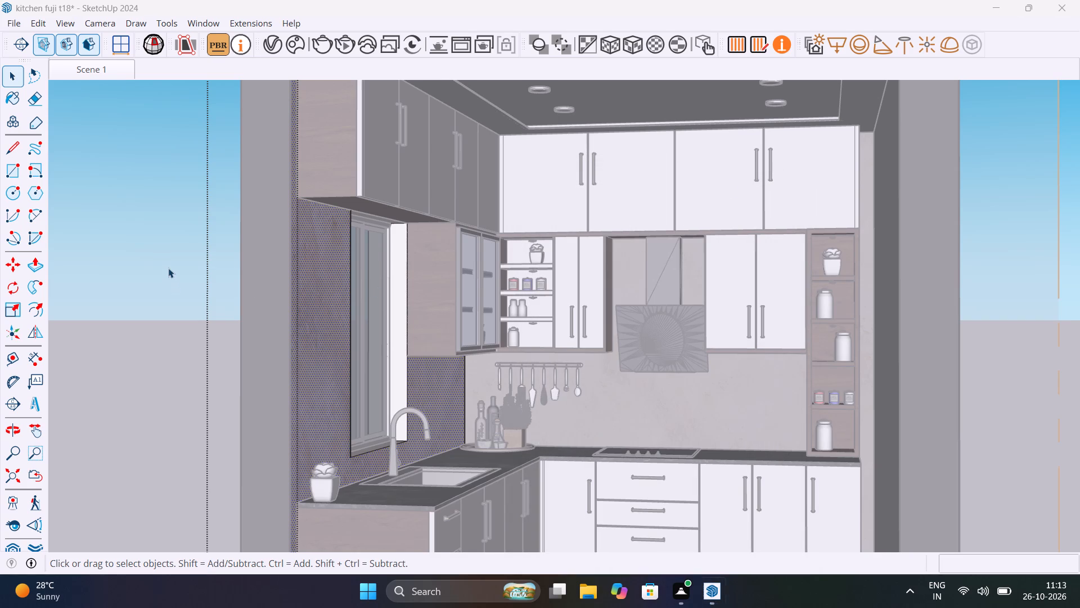
left_click(168, 268)
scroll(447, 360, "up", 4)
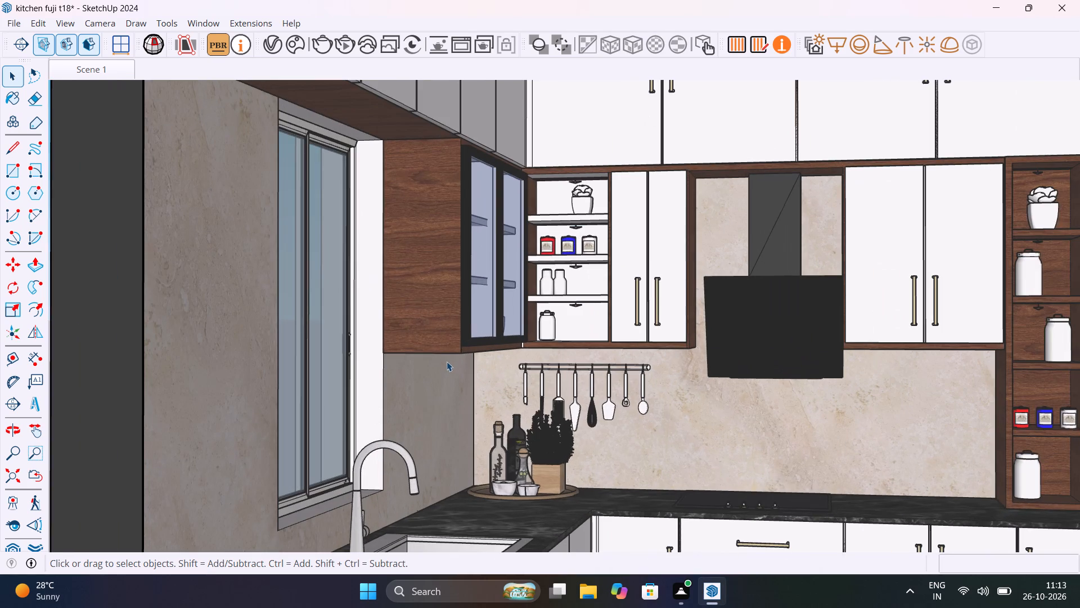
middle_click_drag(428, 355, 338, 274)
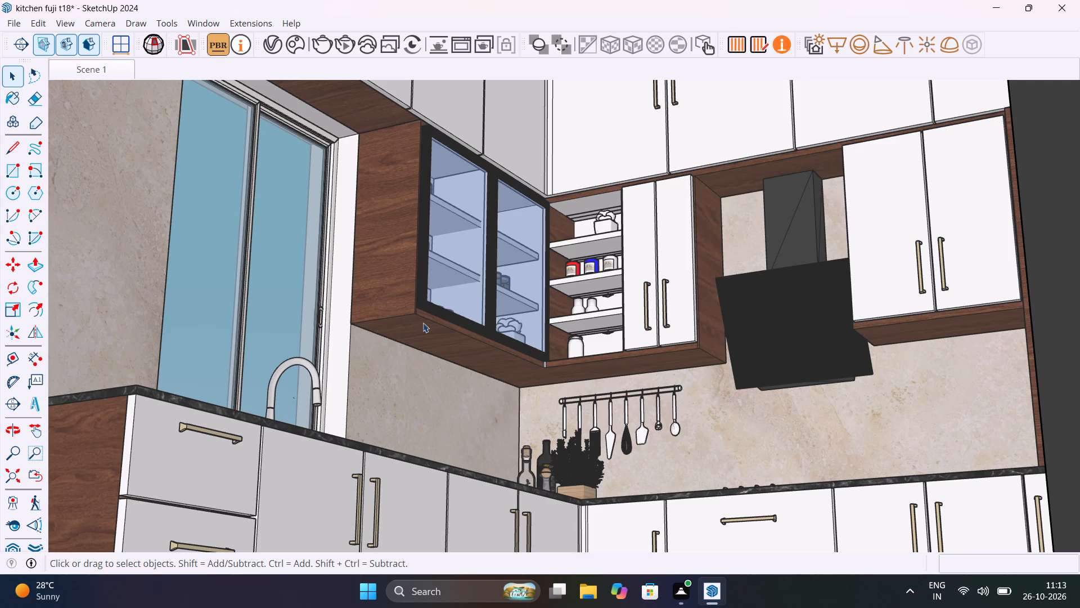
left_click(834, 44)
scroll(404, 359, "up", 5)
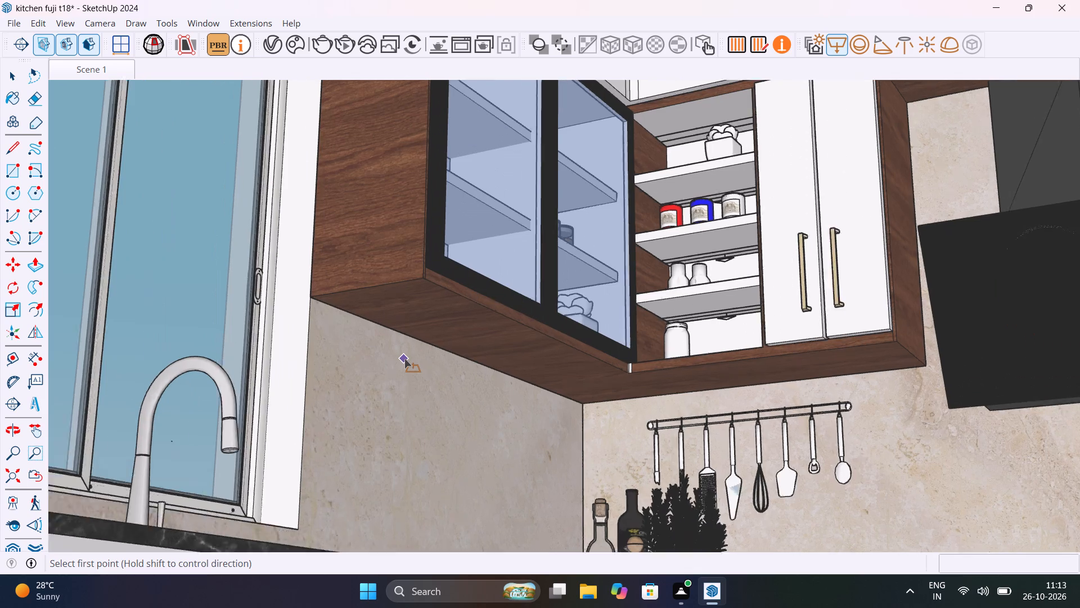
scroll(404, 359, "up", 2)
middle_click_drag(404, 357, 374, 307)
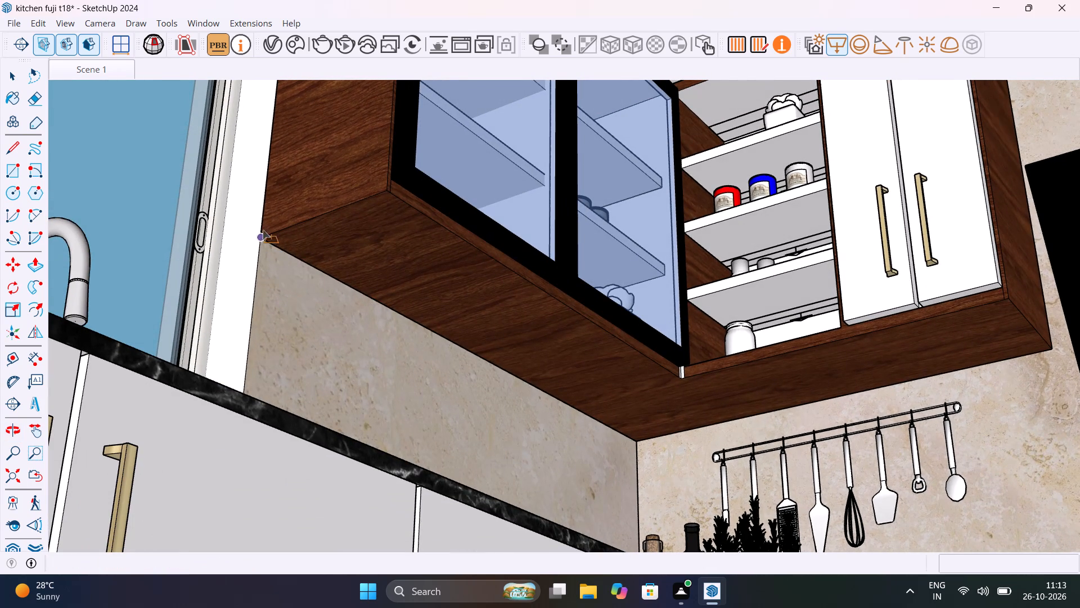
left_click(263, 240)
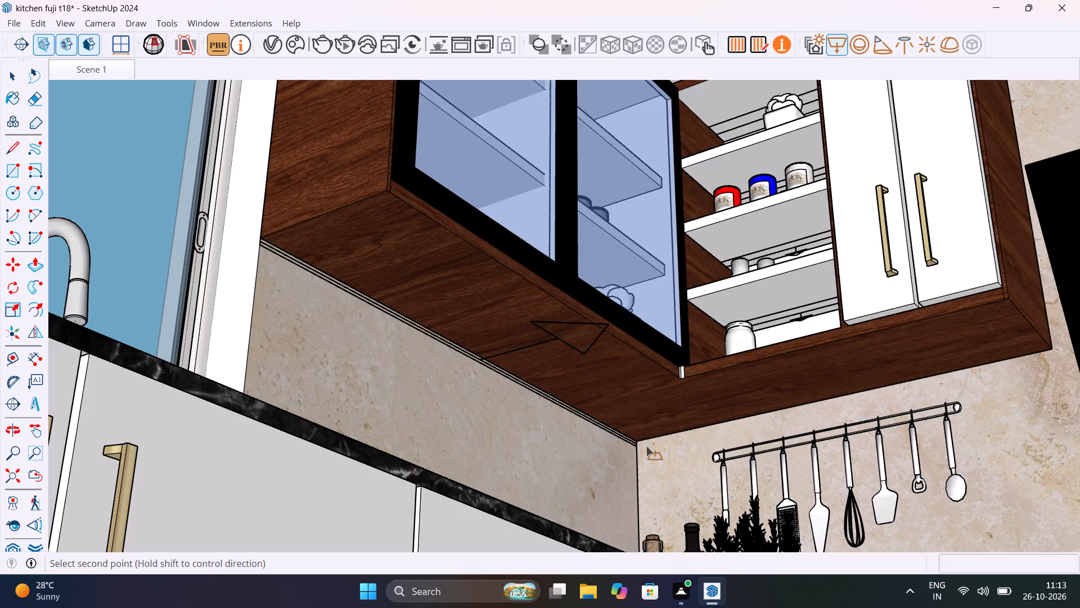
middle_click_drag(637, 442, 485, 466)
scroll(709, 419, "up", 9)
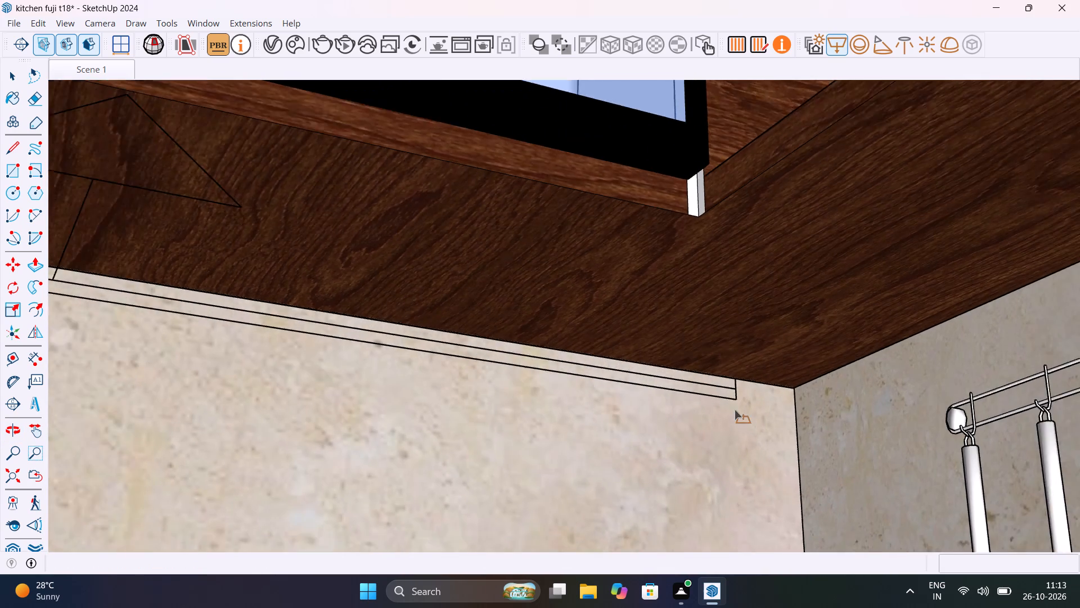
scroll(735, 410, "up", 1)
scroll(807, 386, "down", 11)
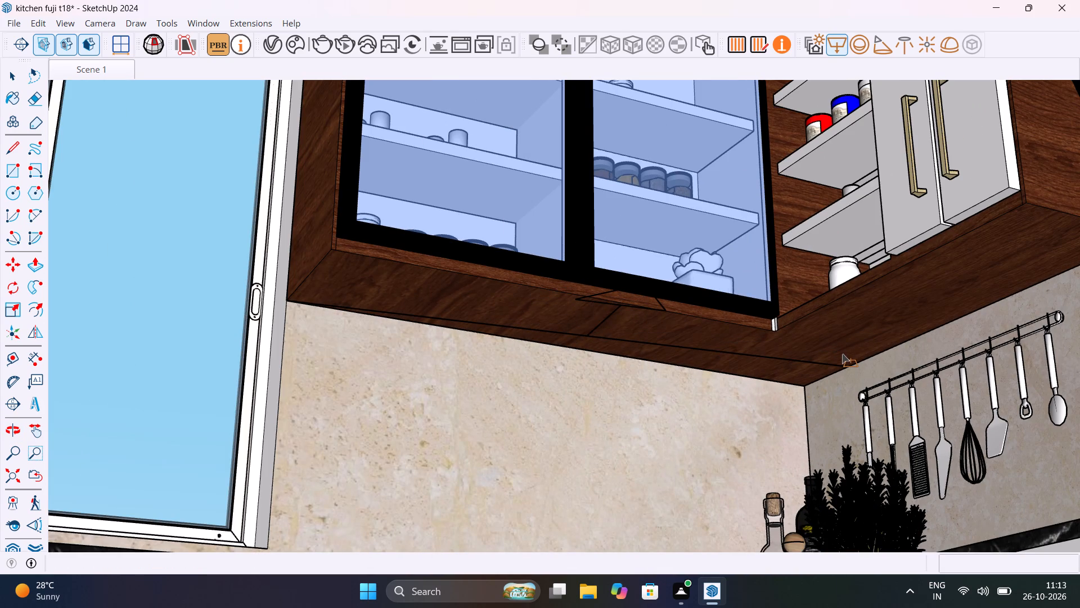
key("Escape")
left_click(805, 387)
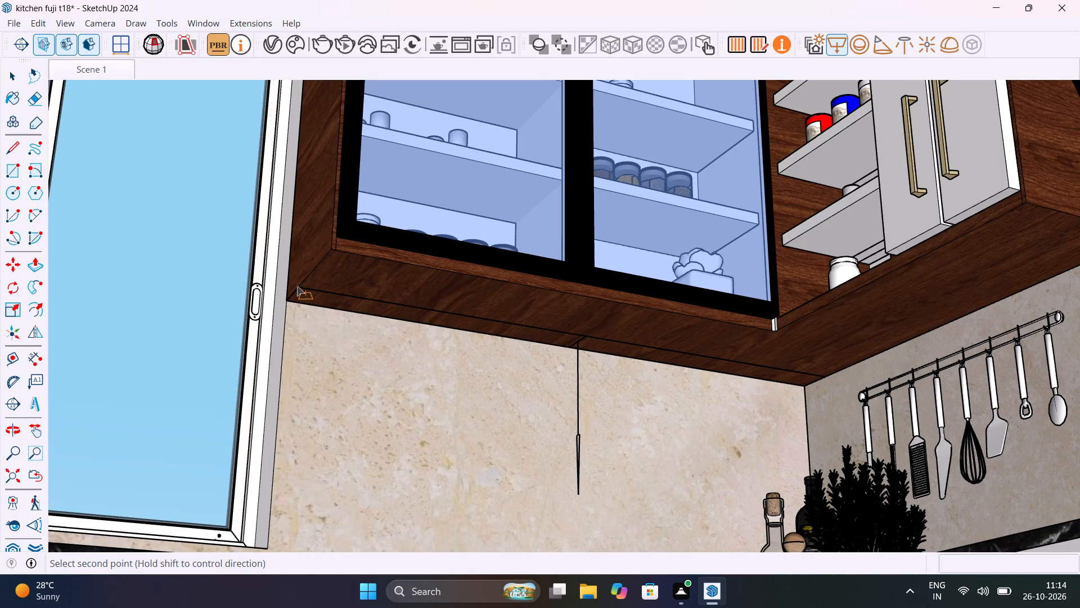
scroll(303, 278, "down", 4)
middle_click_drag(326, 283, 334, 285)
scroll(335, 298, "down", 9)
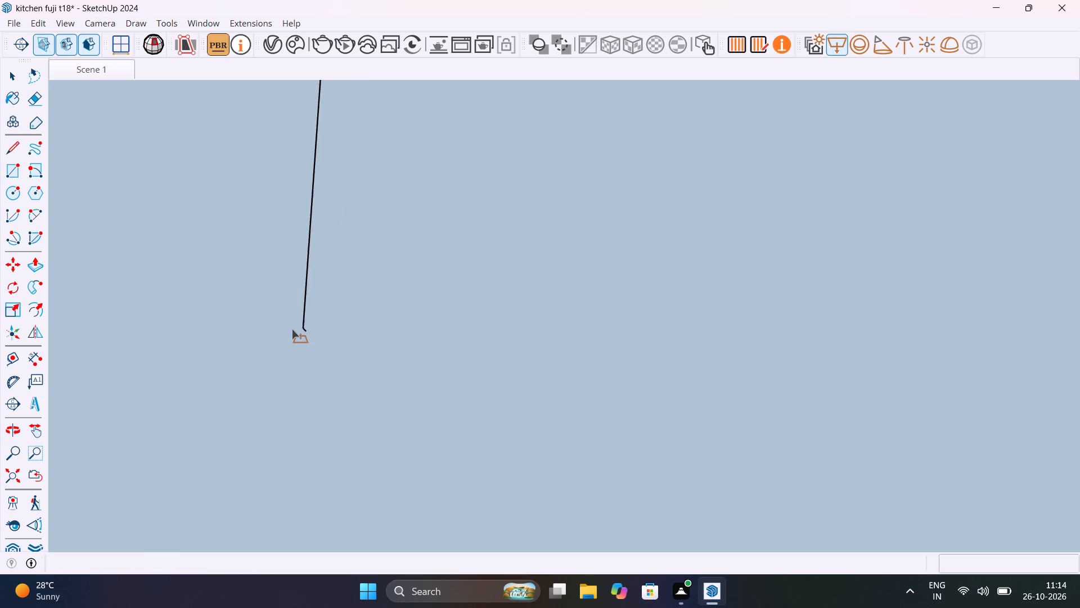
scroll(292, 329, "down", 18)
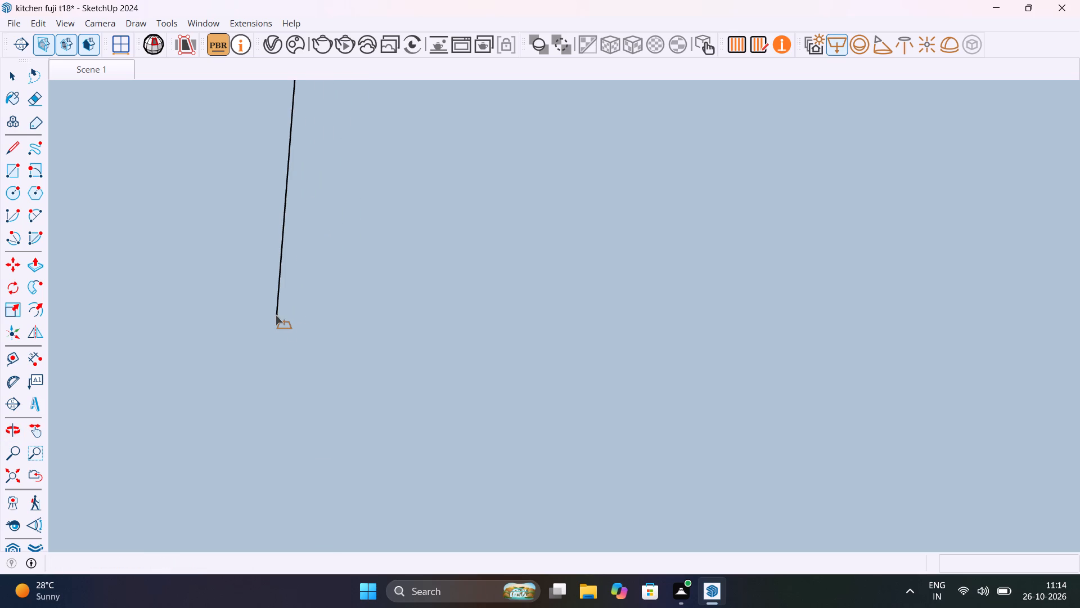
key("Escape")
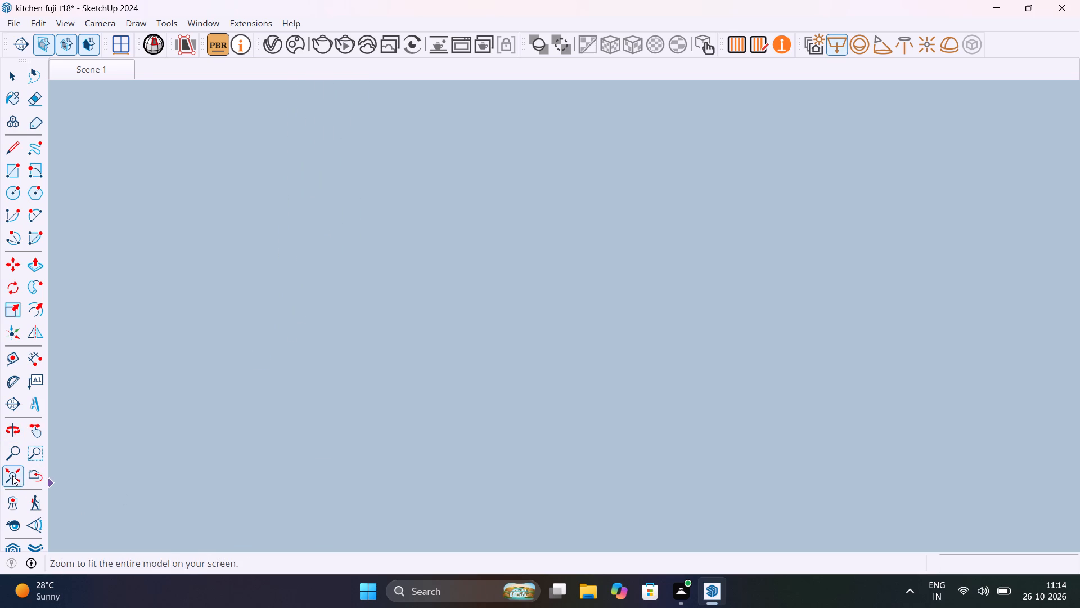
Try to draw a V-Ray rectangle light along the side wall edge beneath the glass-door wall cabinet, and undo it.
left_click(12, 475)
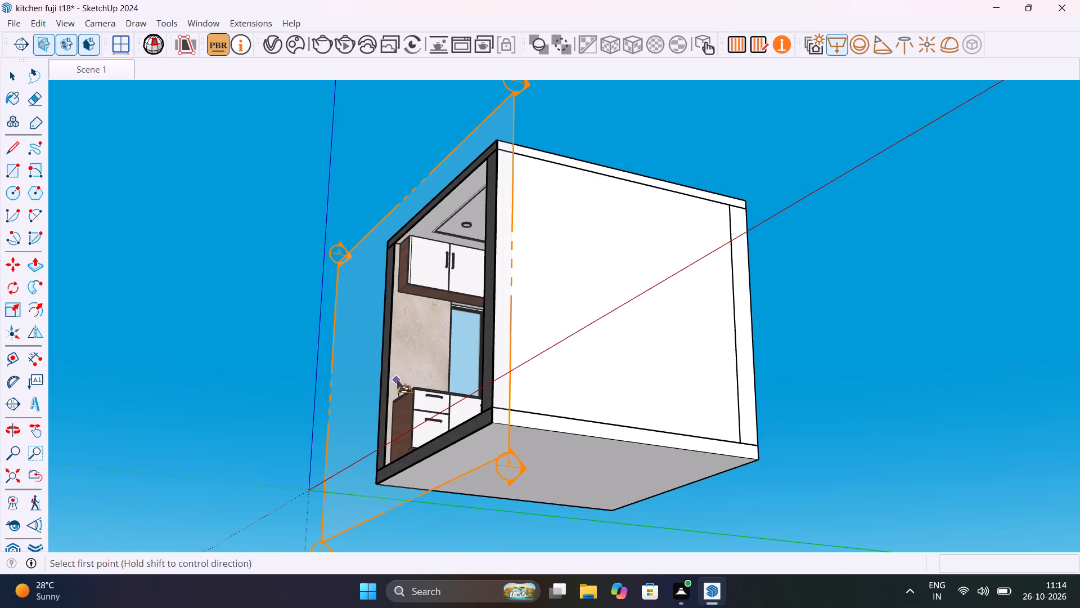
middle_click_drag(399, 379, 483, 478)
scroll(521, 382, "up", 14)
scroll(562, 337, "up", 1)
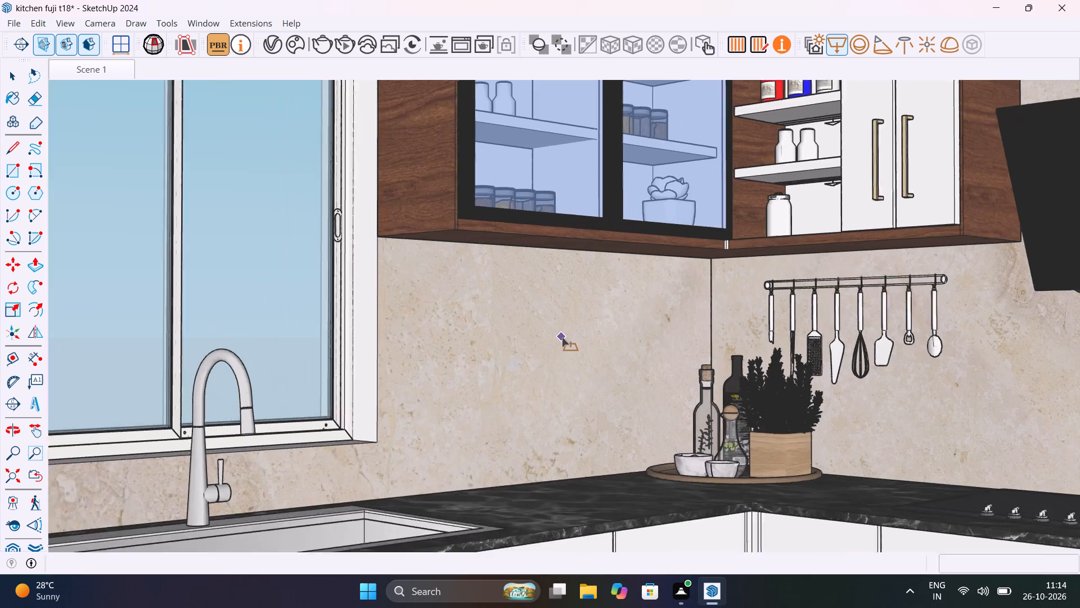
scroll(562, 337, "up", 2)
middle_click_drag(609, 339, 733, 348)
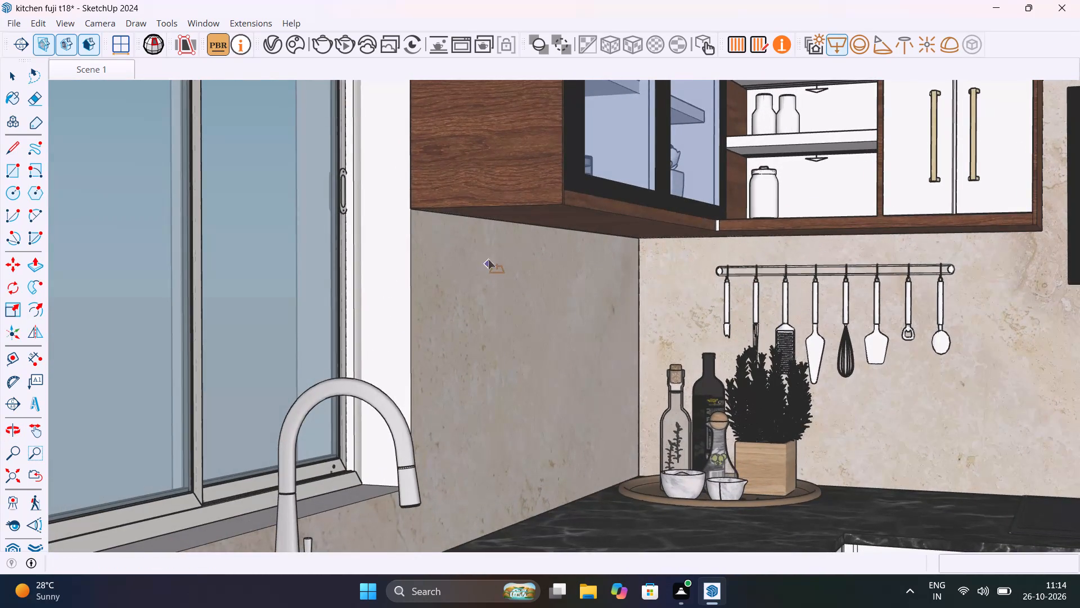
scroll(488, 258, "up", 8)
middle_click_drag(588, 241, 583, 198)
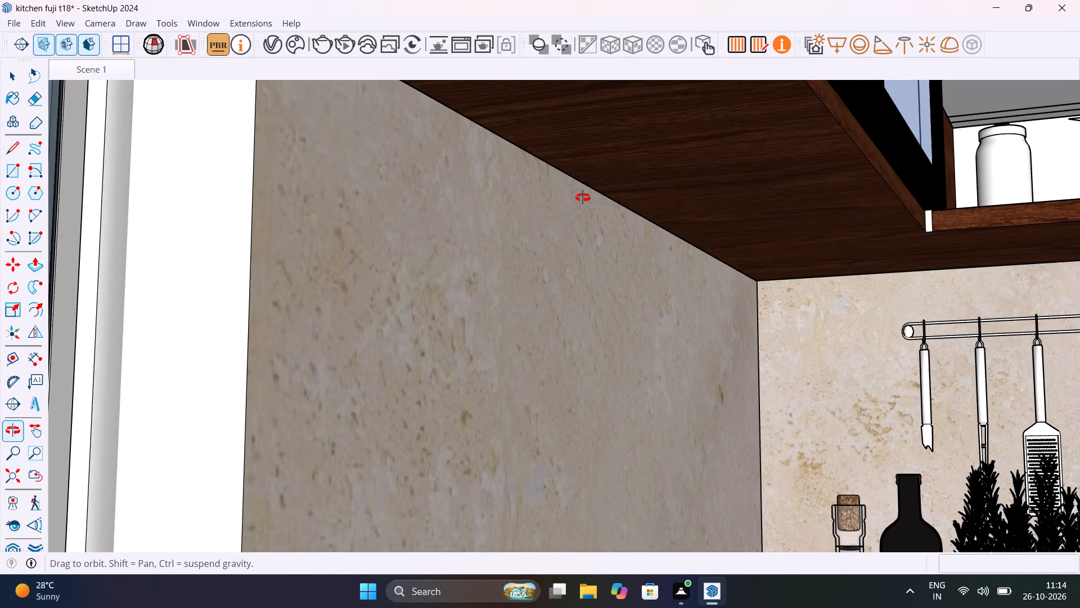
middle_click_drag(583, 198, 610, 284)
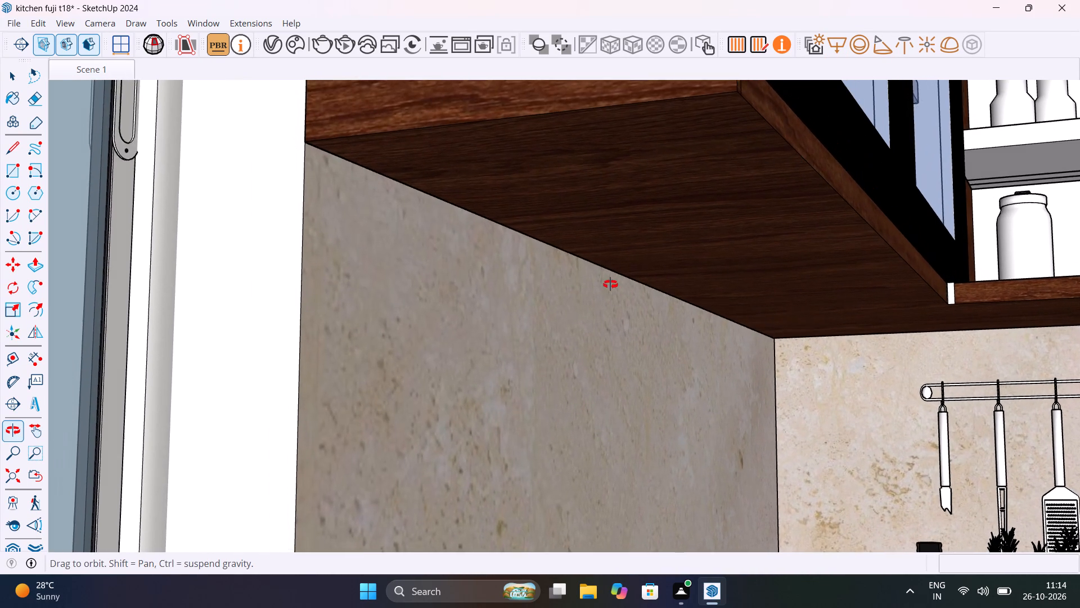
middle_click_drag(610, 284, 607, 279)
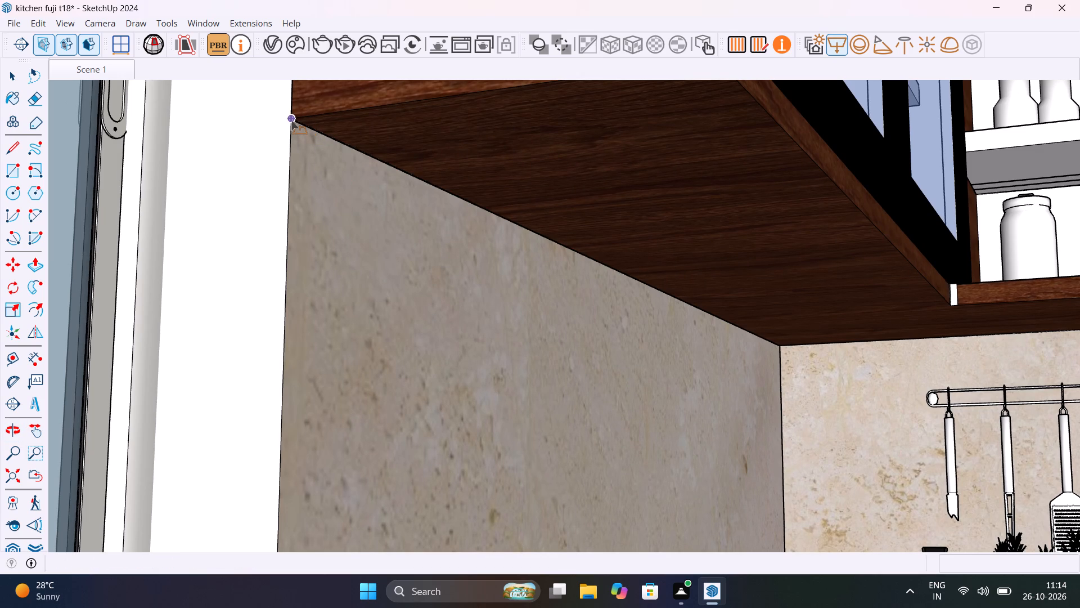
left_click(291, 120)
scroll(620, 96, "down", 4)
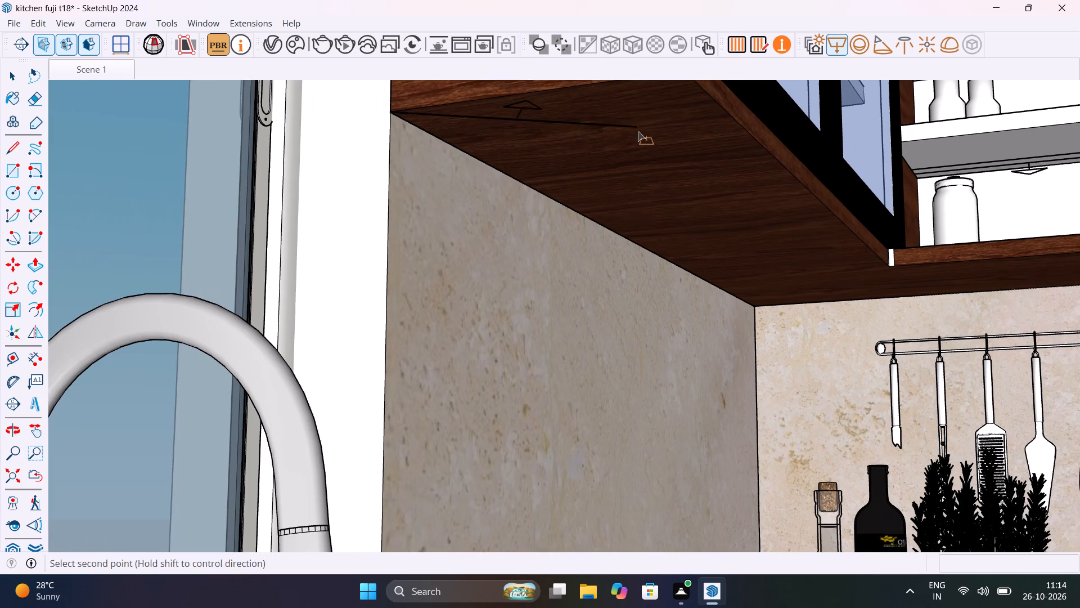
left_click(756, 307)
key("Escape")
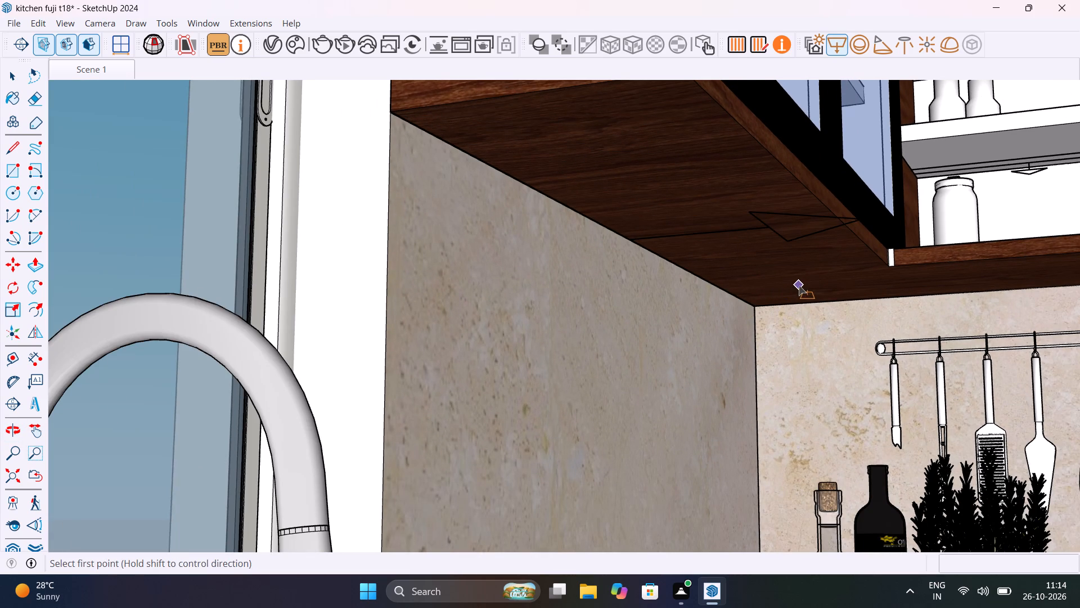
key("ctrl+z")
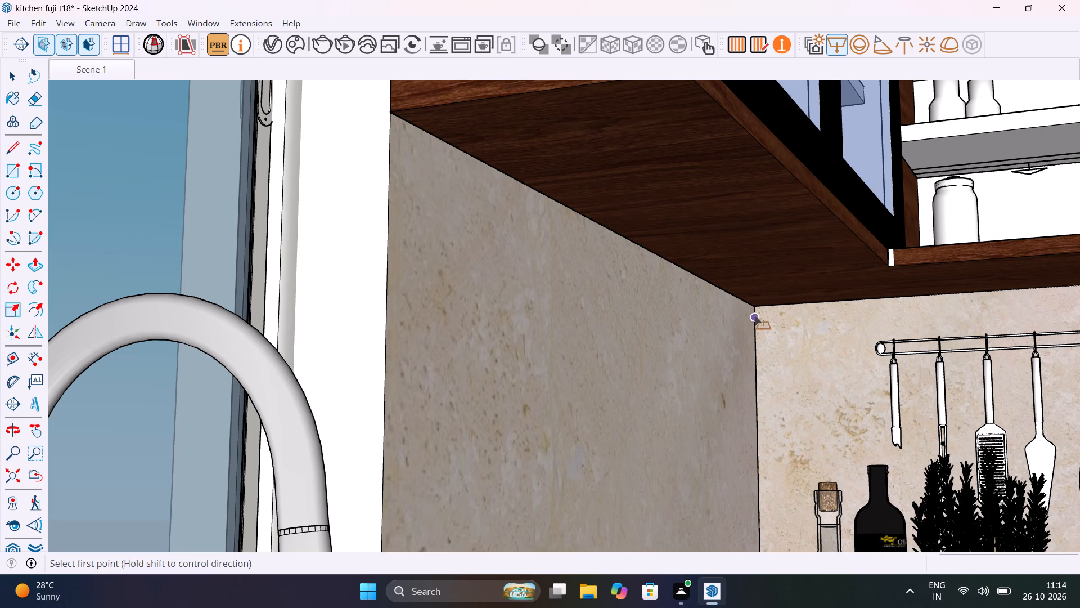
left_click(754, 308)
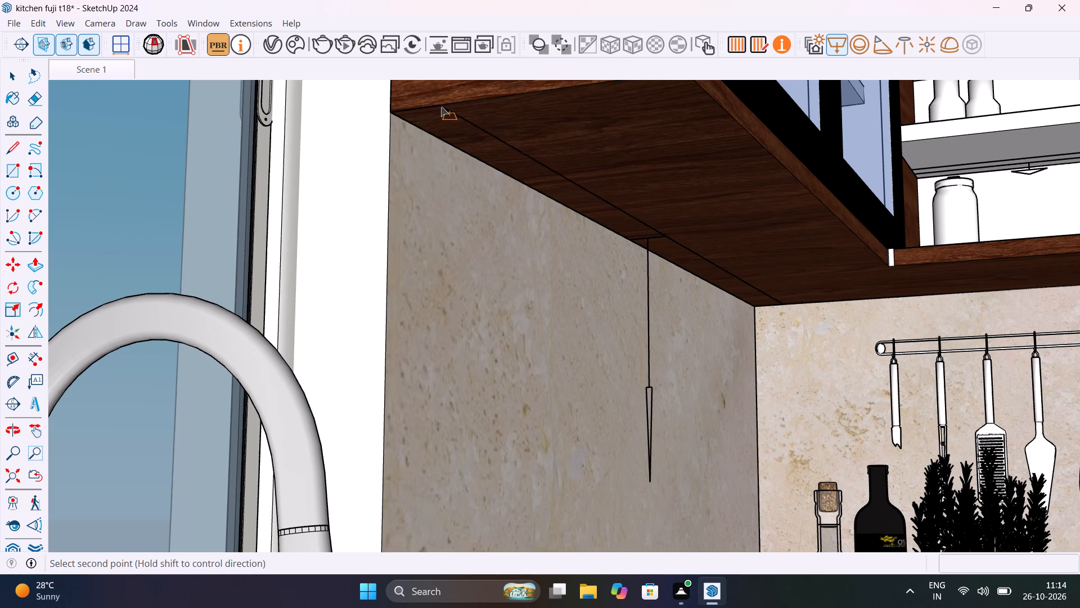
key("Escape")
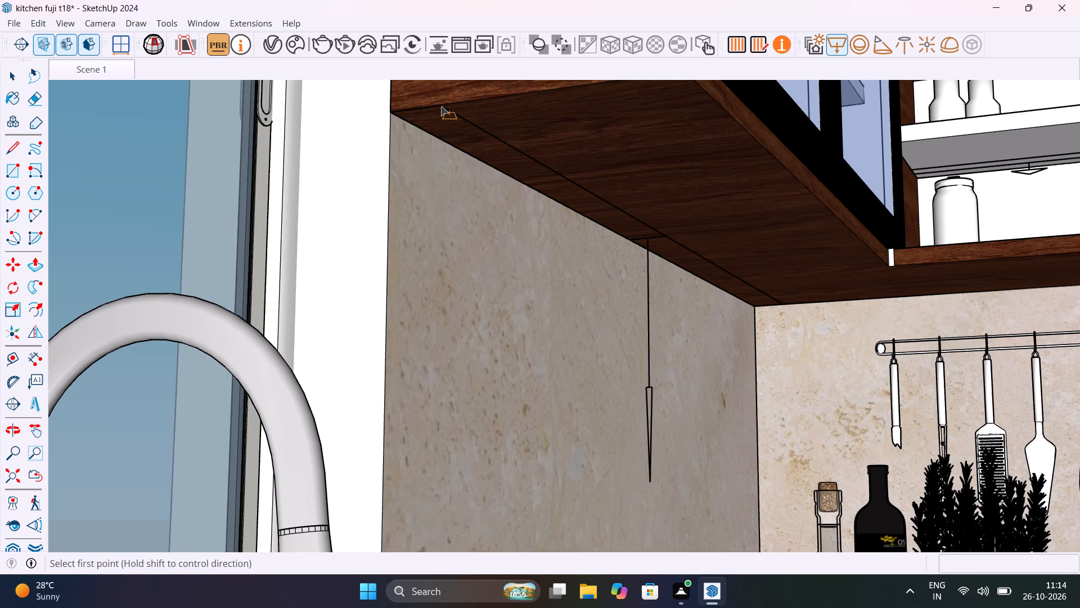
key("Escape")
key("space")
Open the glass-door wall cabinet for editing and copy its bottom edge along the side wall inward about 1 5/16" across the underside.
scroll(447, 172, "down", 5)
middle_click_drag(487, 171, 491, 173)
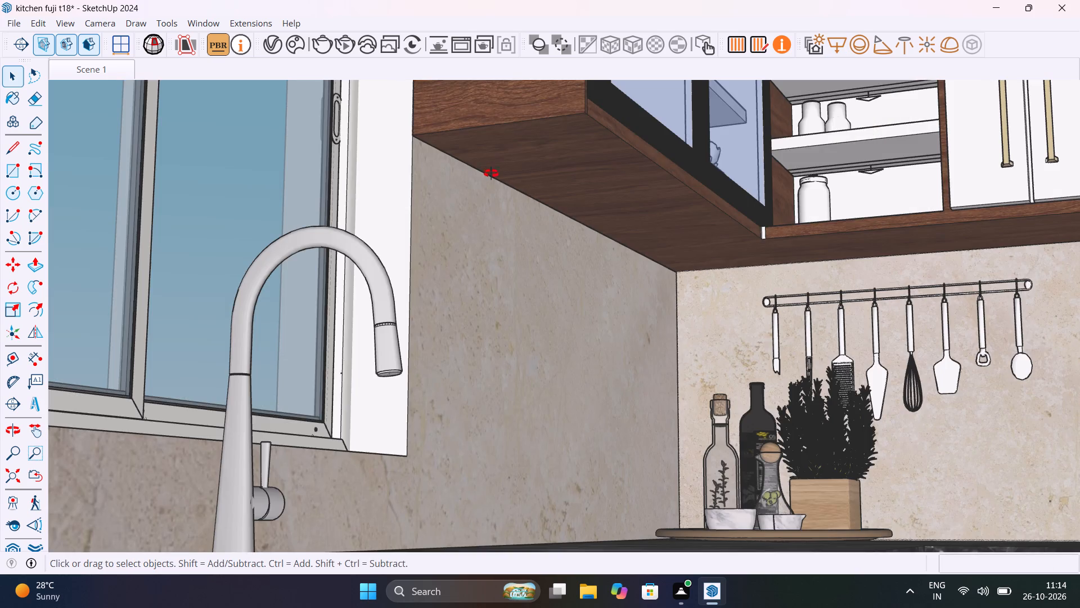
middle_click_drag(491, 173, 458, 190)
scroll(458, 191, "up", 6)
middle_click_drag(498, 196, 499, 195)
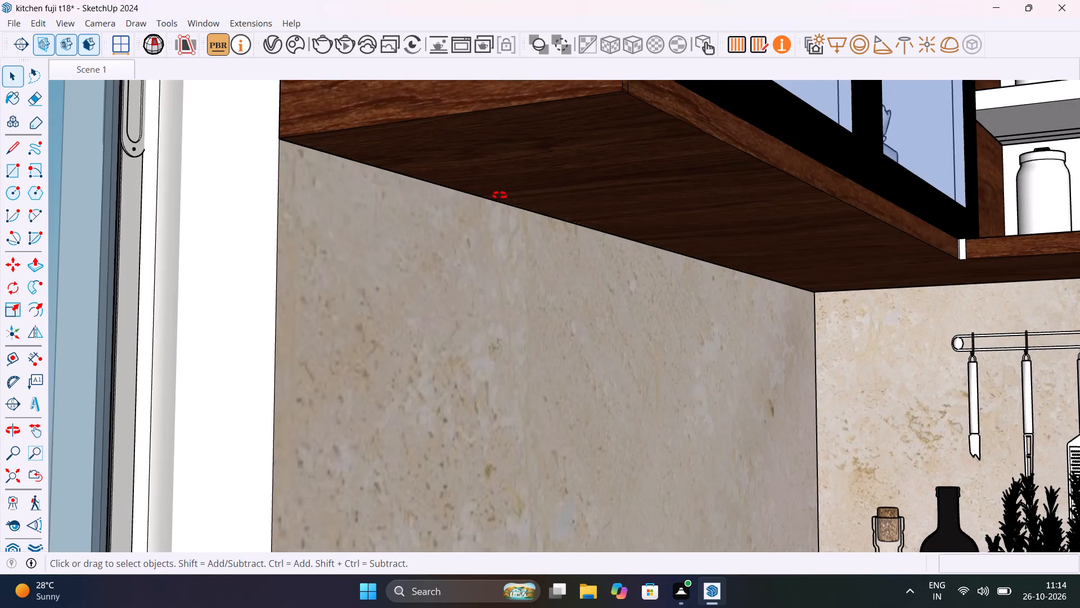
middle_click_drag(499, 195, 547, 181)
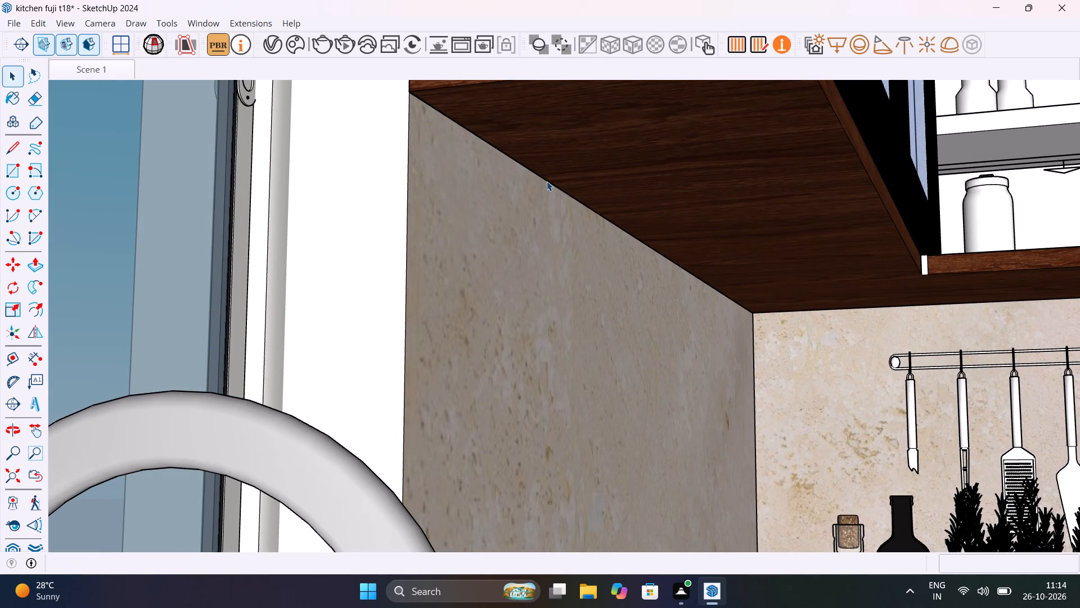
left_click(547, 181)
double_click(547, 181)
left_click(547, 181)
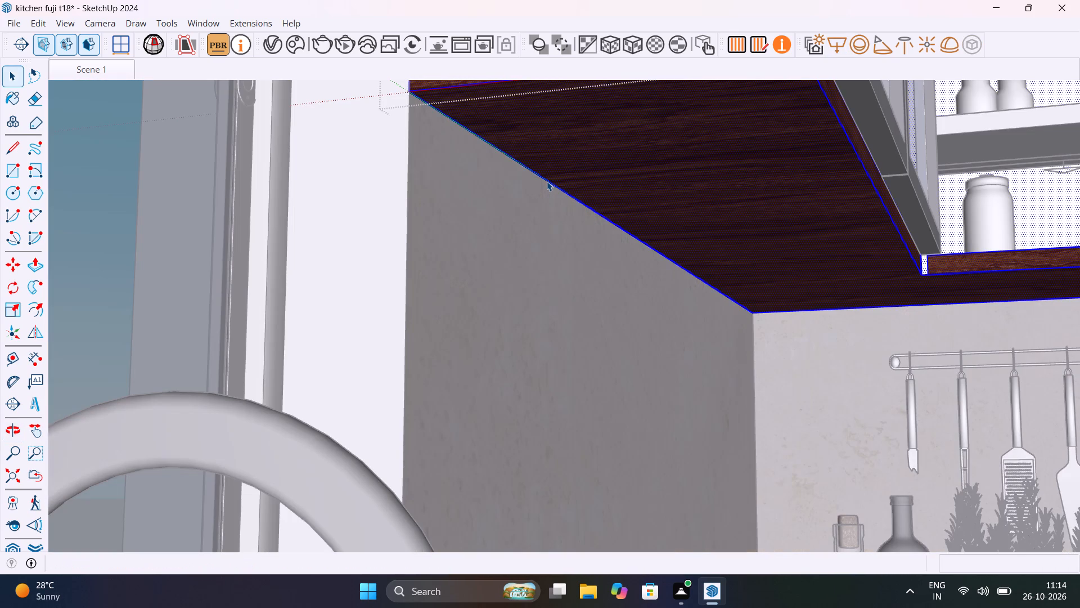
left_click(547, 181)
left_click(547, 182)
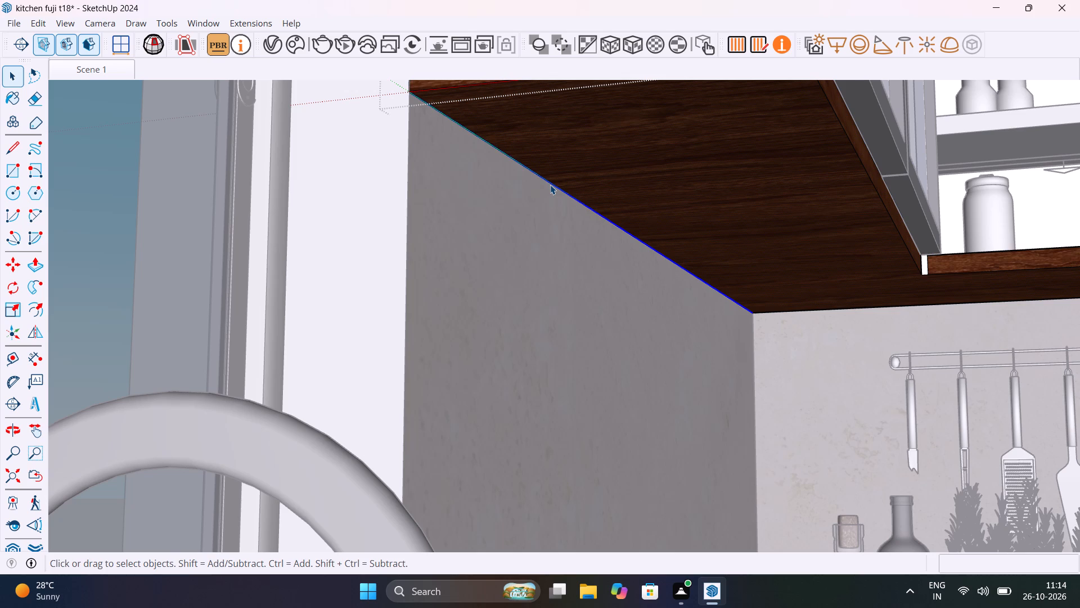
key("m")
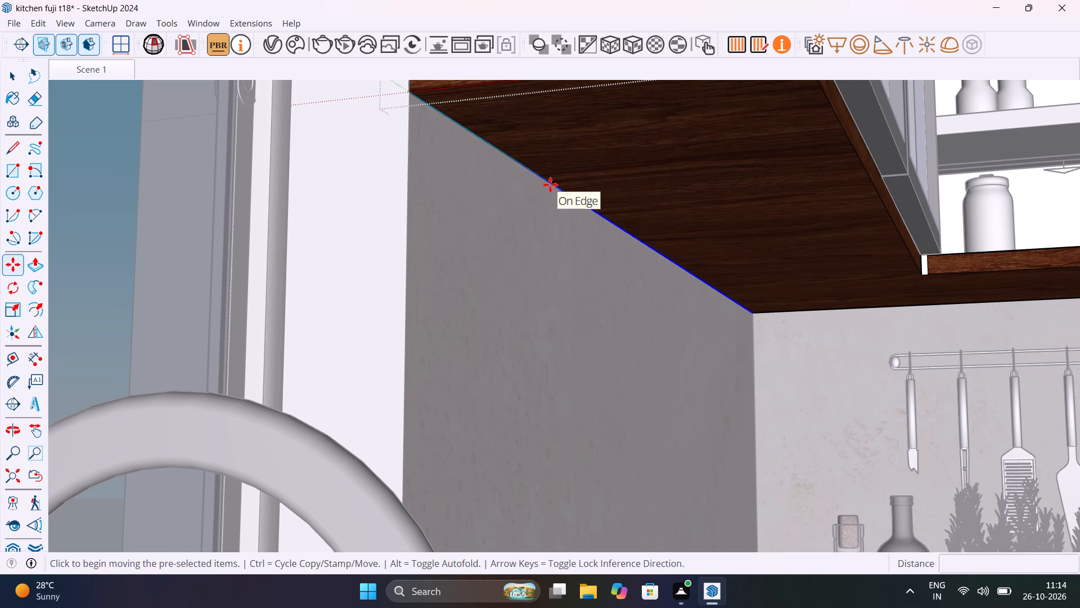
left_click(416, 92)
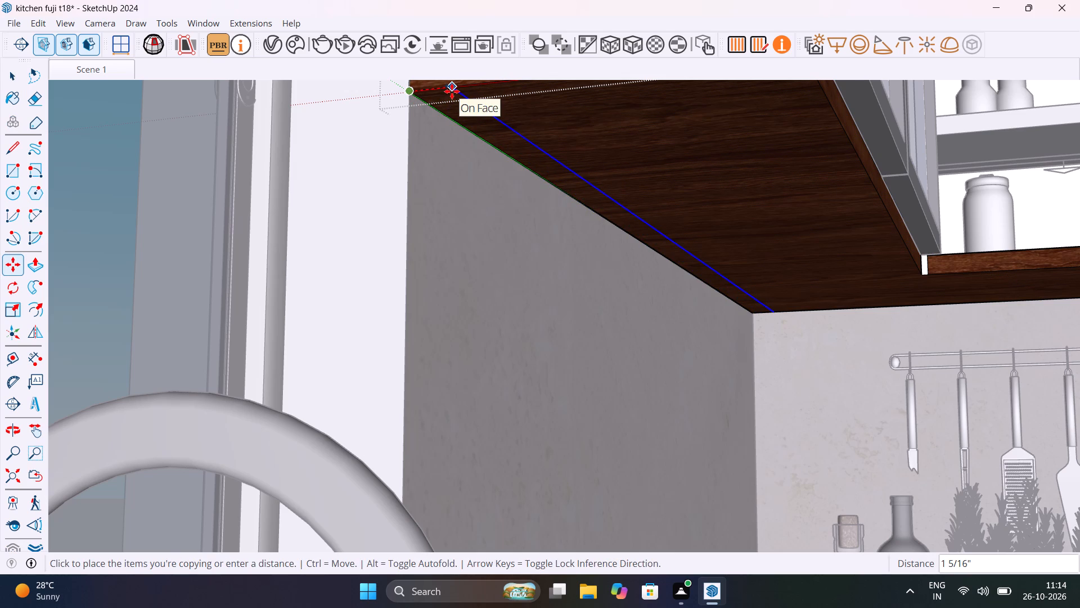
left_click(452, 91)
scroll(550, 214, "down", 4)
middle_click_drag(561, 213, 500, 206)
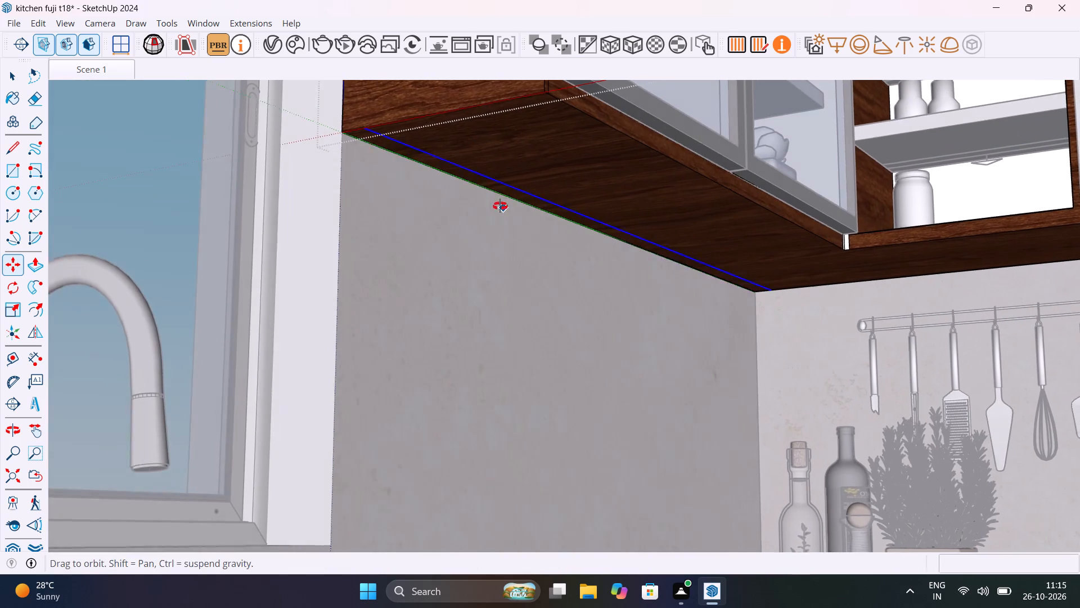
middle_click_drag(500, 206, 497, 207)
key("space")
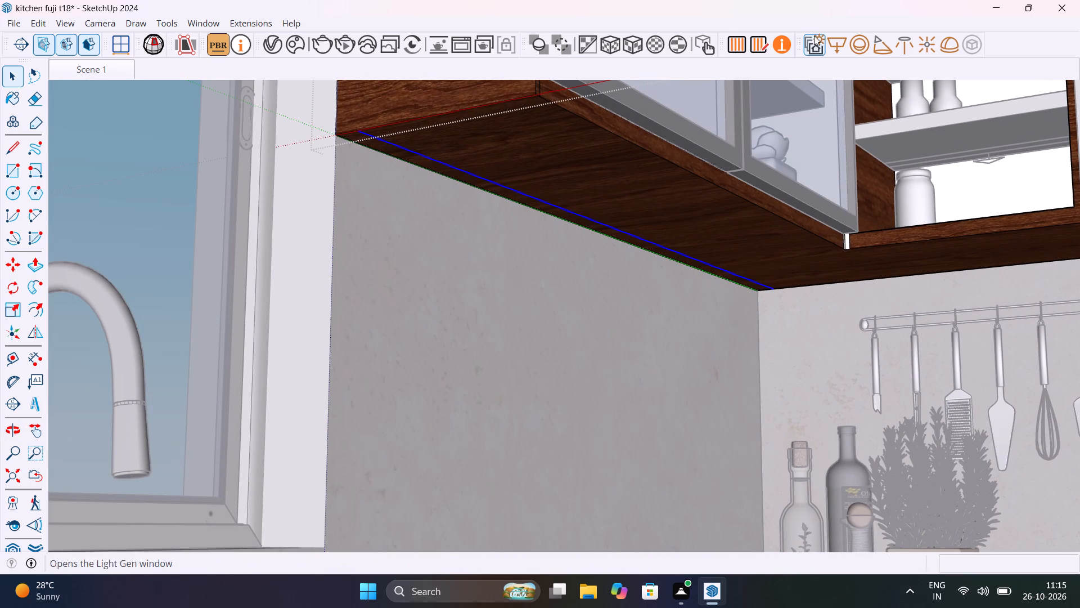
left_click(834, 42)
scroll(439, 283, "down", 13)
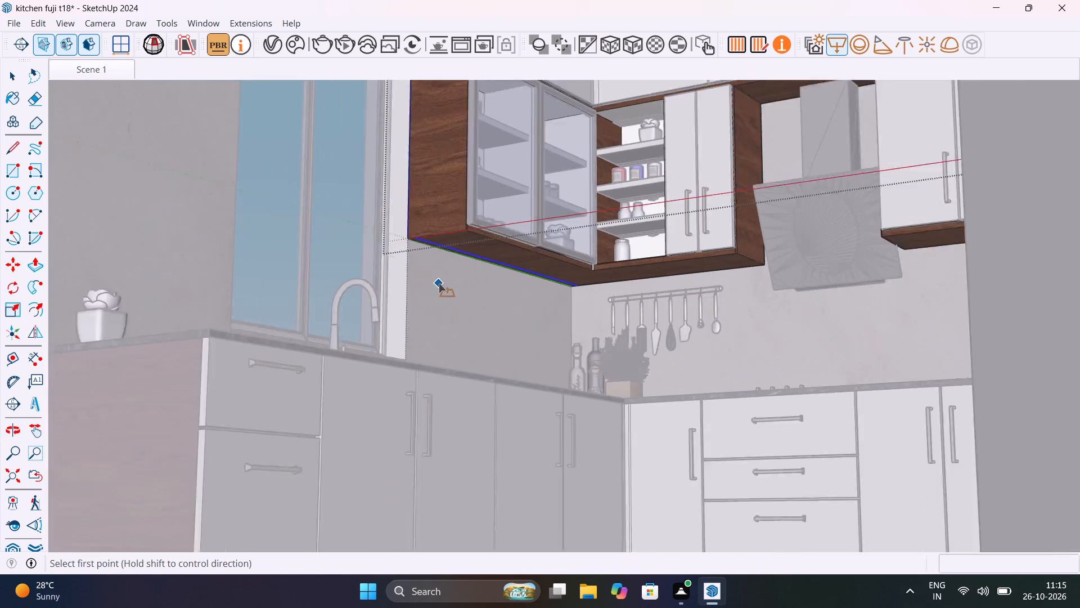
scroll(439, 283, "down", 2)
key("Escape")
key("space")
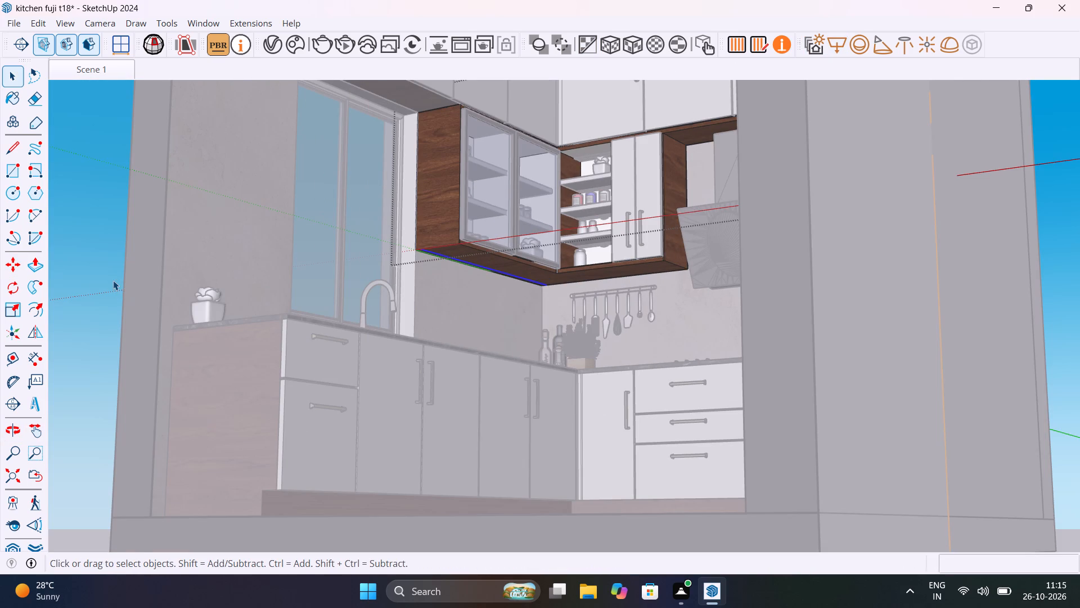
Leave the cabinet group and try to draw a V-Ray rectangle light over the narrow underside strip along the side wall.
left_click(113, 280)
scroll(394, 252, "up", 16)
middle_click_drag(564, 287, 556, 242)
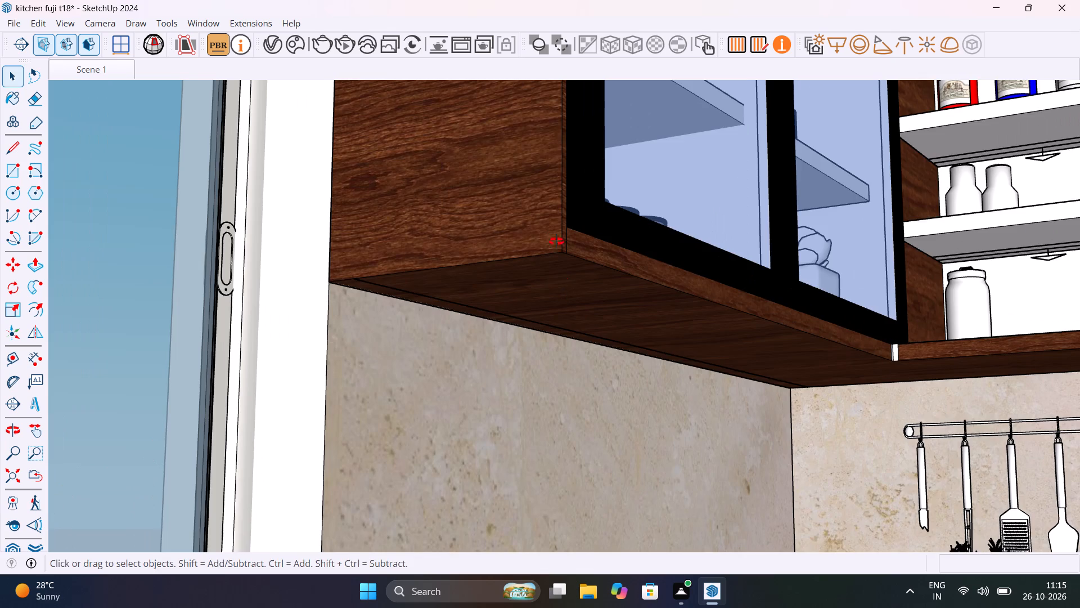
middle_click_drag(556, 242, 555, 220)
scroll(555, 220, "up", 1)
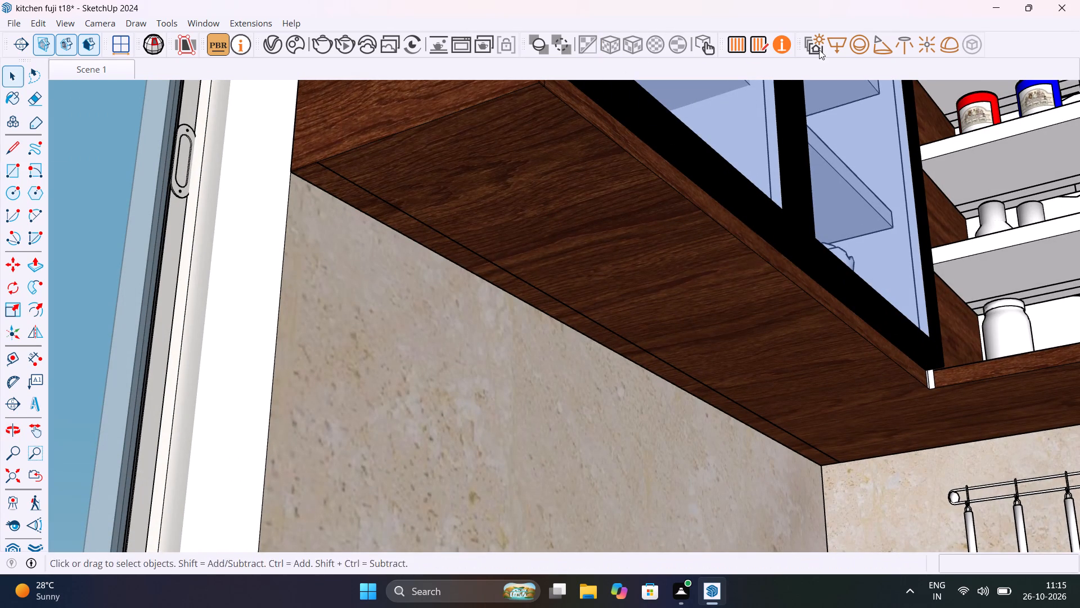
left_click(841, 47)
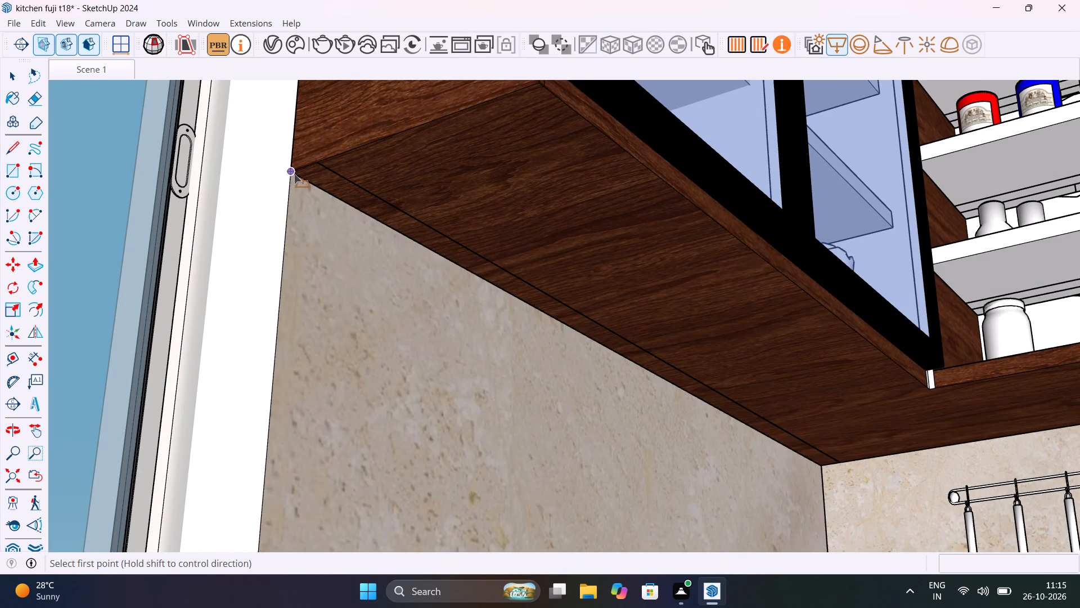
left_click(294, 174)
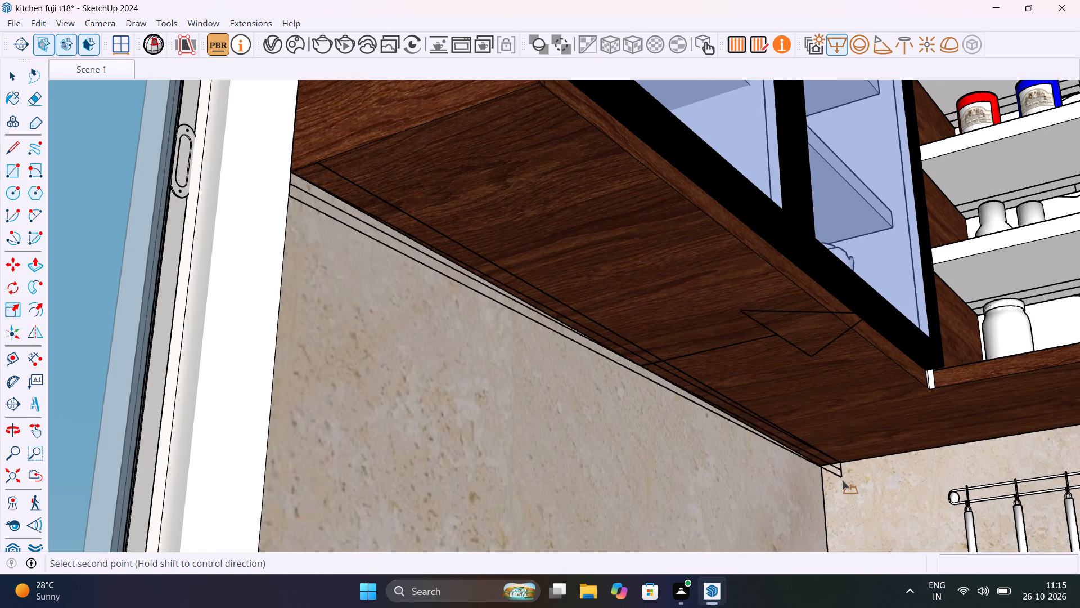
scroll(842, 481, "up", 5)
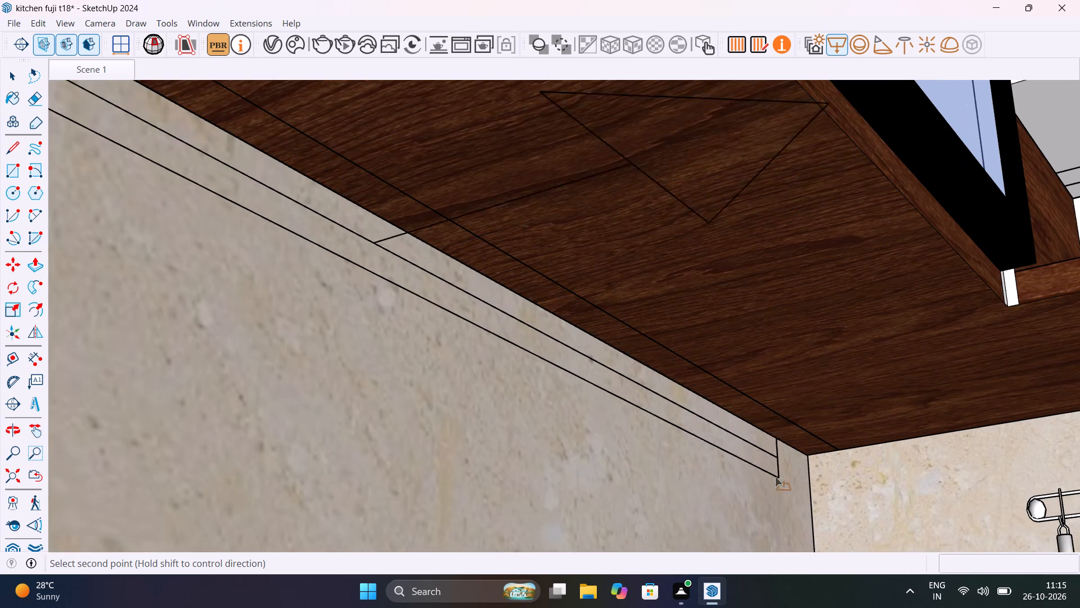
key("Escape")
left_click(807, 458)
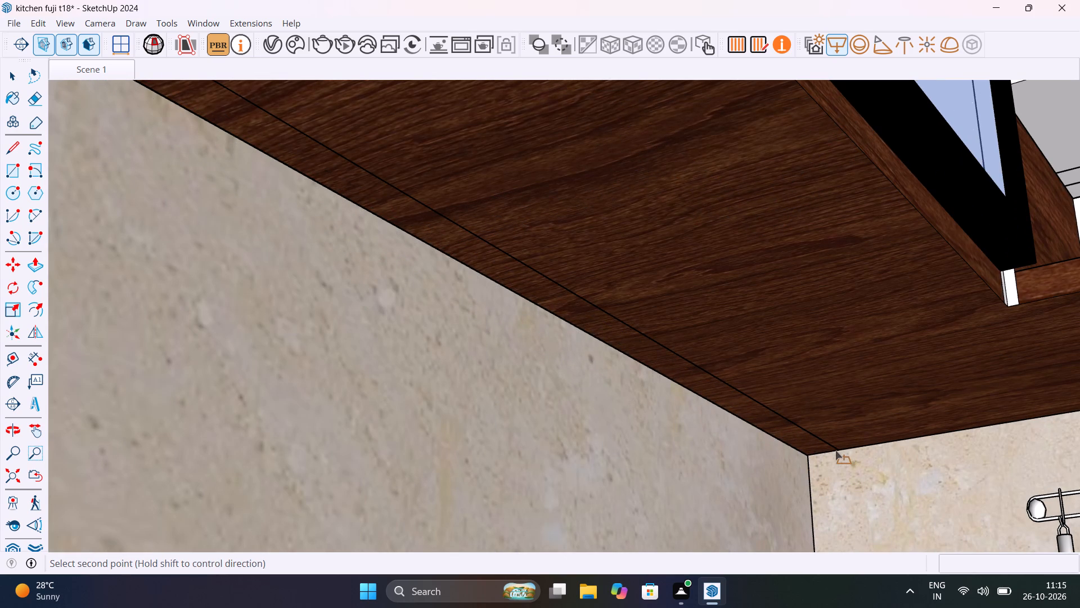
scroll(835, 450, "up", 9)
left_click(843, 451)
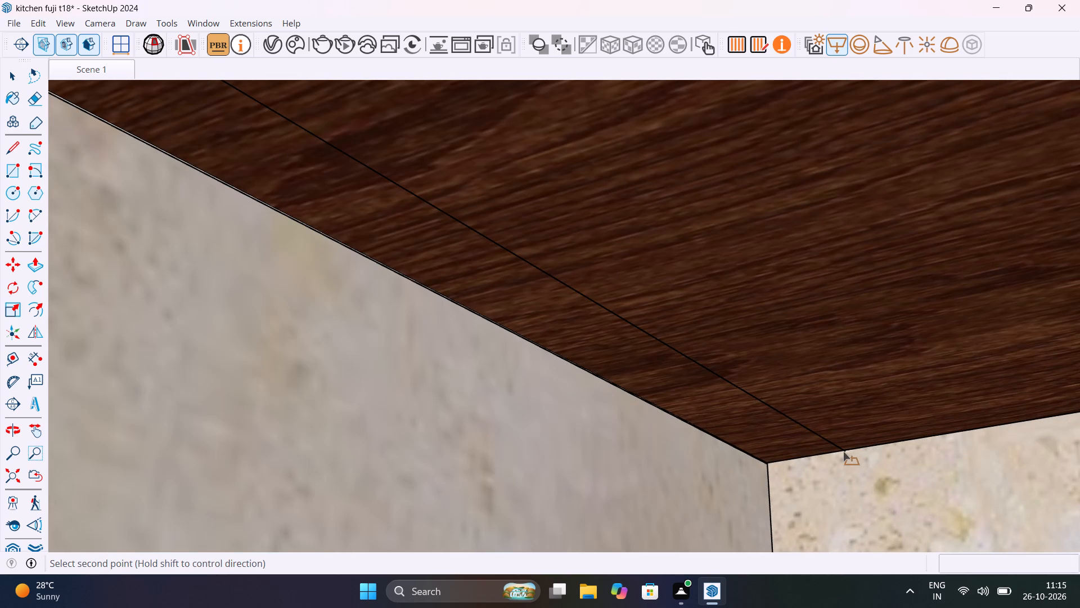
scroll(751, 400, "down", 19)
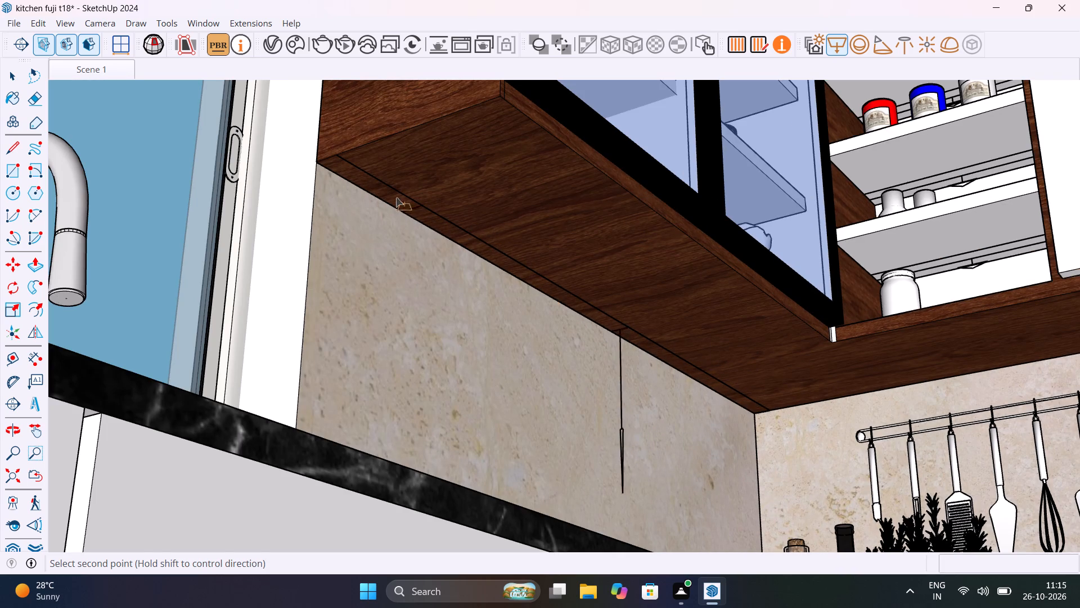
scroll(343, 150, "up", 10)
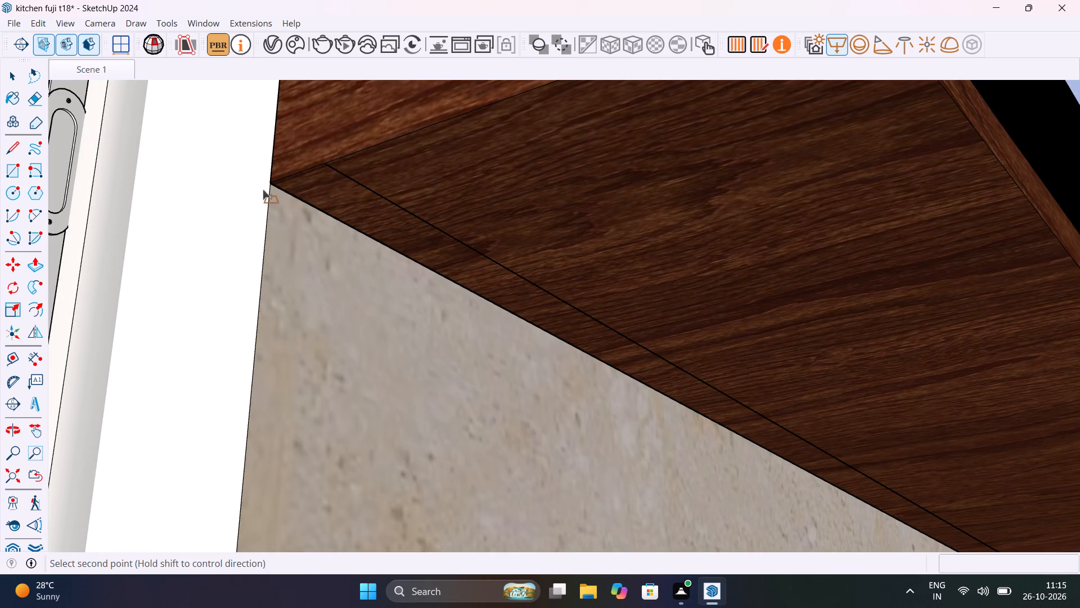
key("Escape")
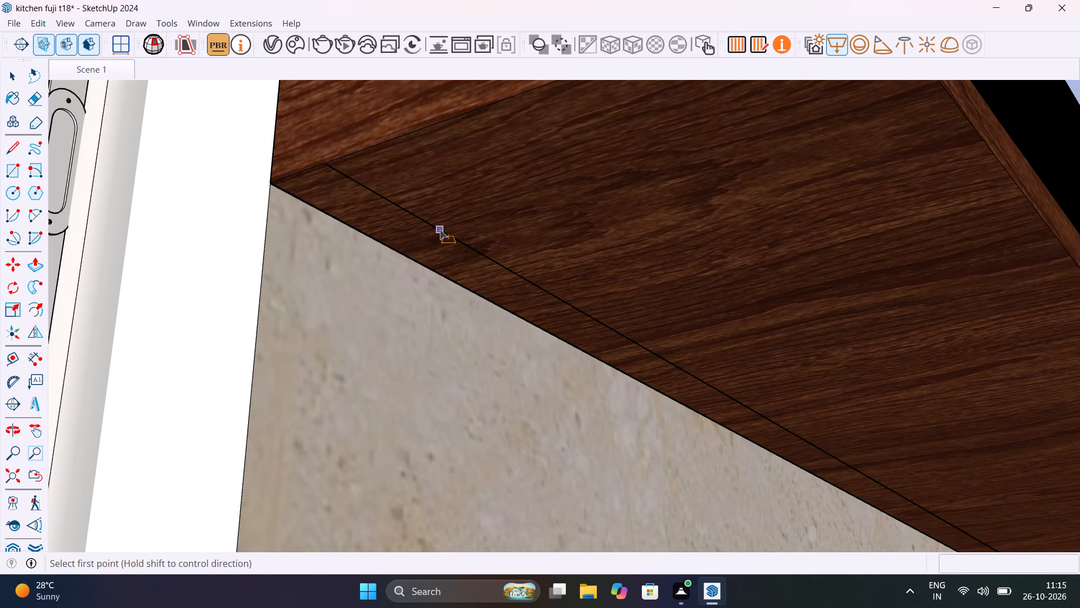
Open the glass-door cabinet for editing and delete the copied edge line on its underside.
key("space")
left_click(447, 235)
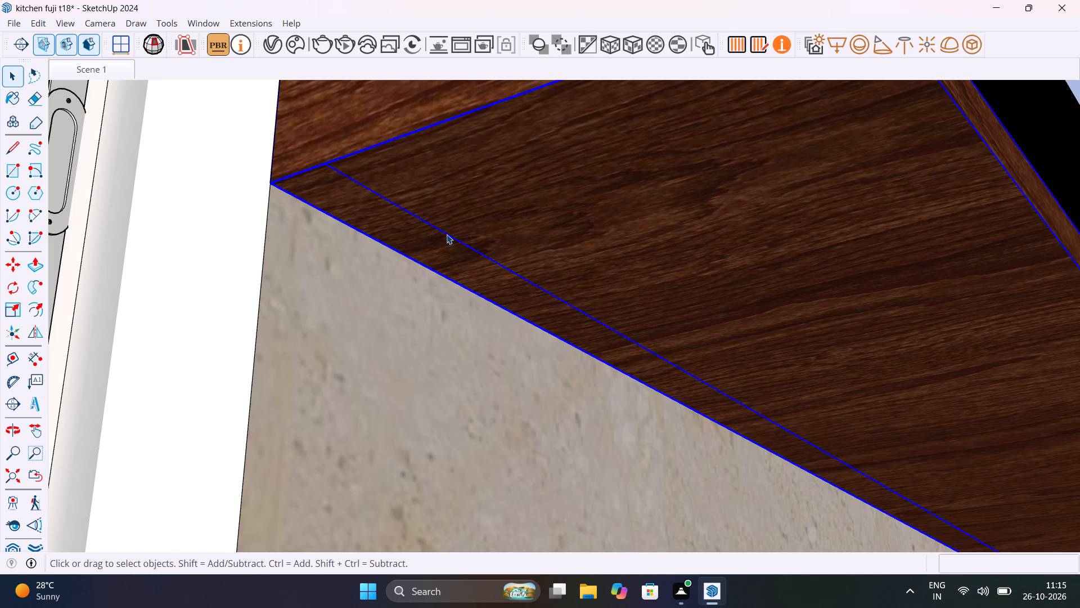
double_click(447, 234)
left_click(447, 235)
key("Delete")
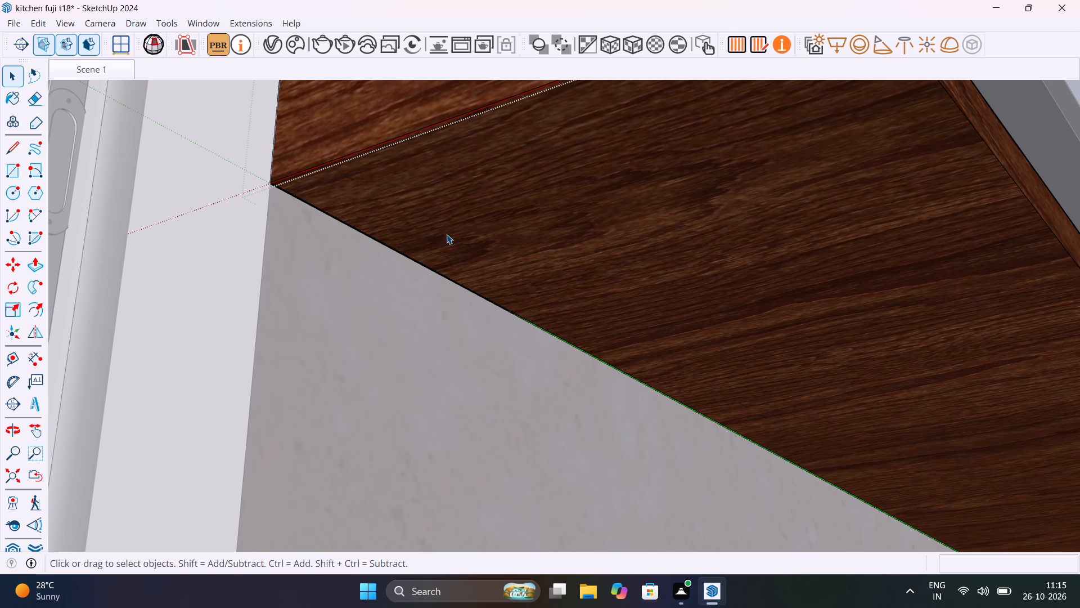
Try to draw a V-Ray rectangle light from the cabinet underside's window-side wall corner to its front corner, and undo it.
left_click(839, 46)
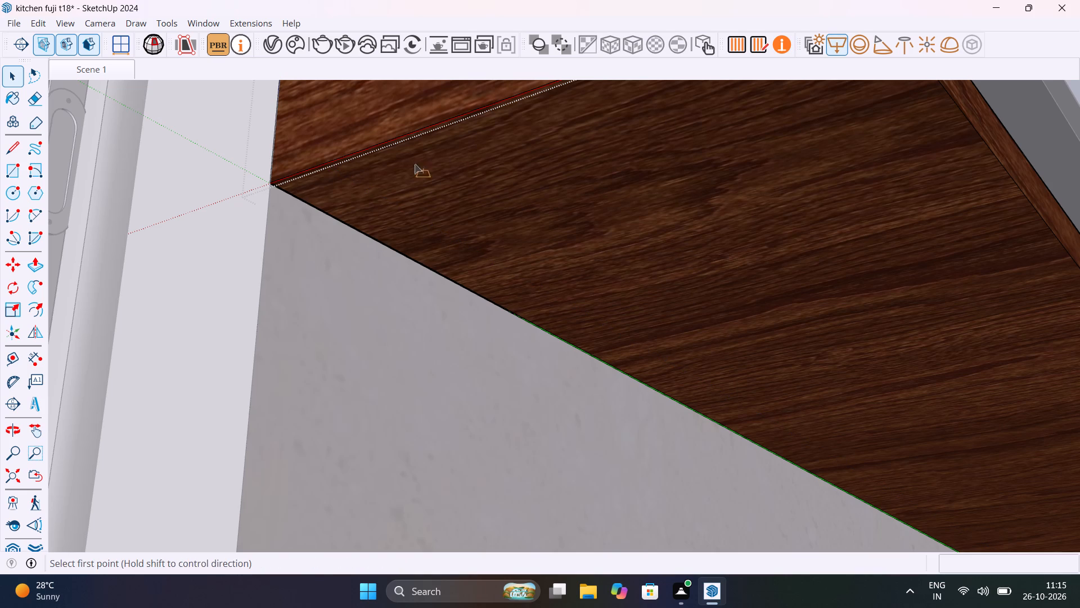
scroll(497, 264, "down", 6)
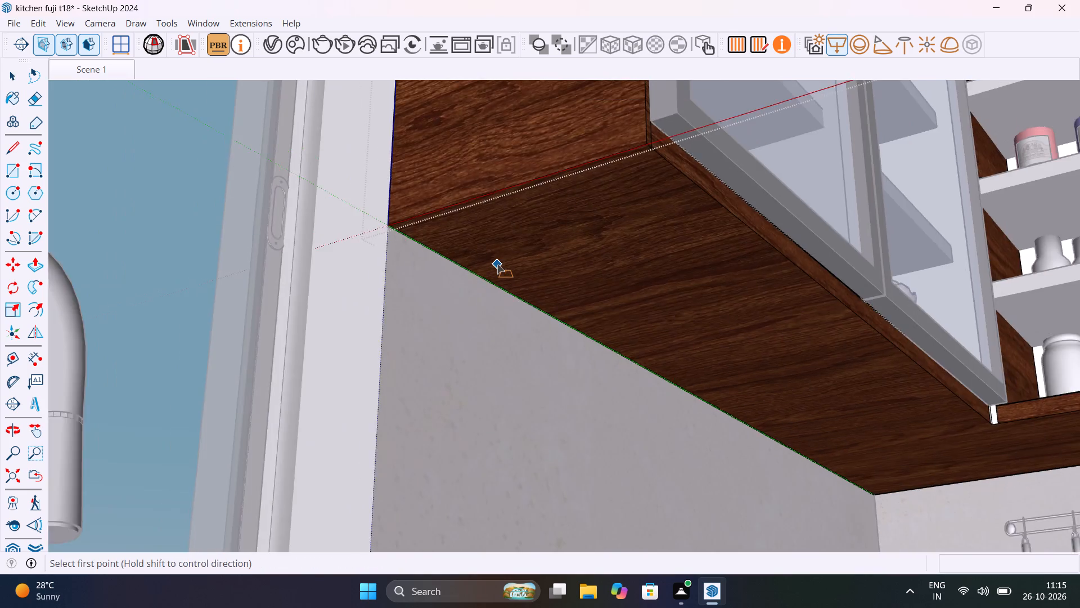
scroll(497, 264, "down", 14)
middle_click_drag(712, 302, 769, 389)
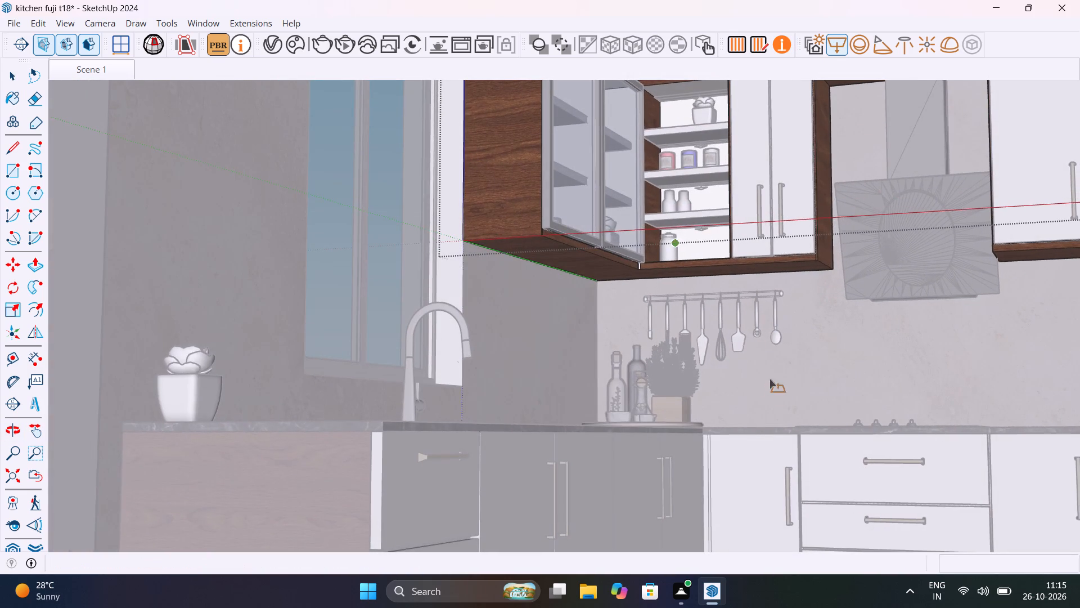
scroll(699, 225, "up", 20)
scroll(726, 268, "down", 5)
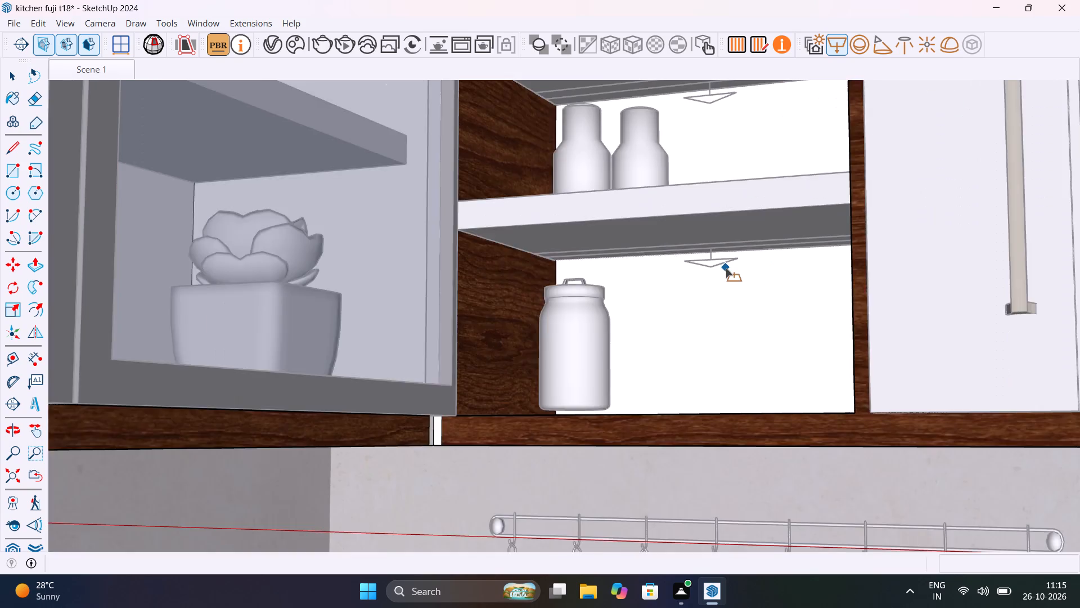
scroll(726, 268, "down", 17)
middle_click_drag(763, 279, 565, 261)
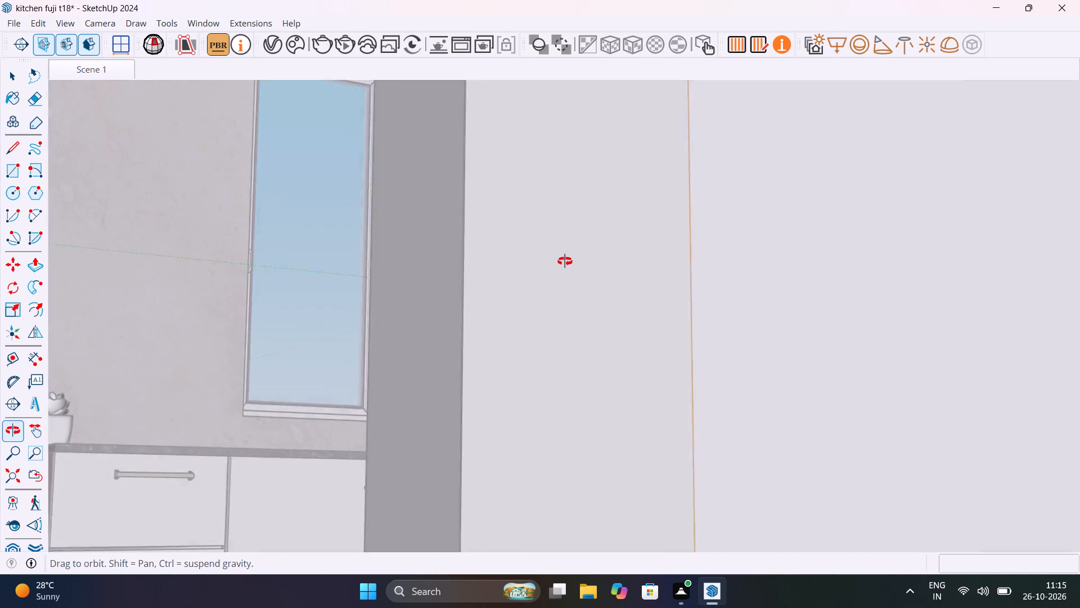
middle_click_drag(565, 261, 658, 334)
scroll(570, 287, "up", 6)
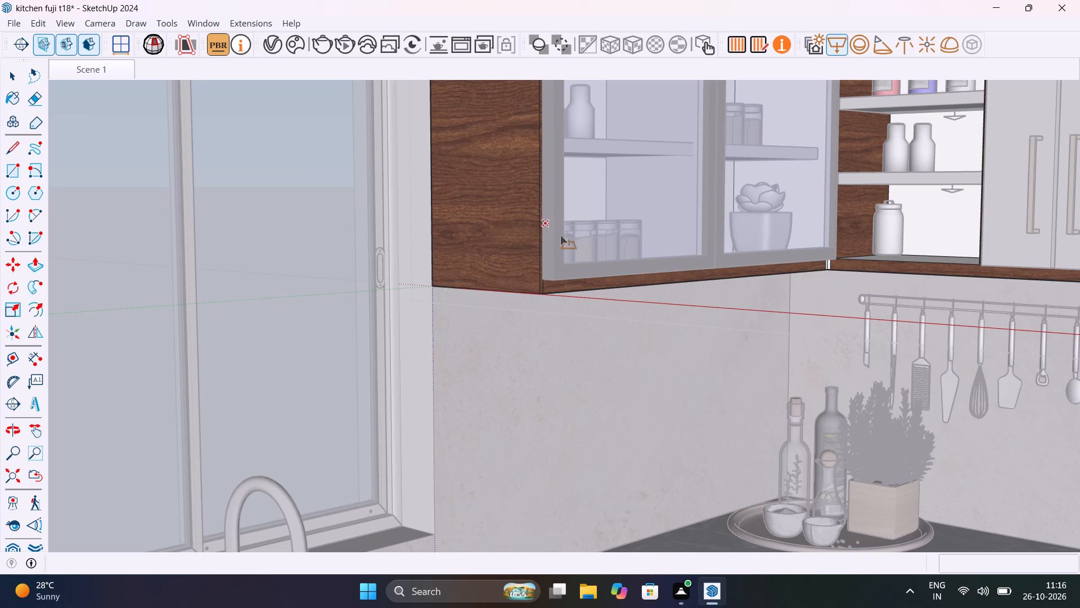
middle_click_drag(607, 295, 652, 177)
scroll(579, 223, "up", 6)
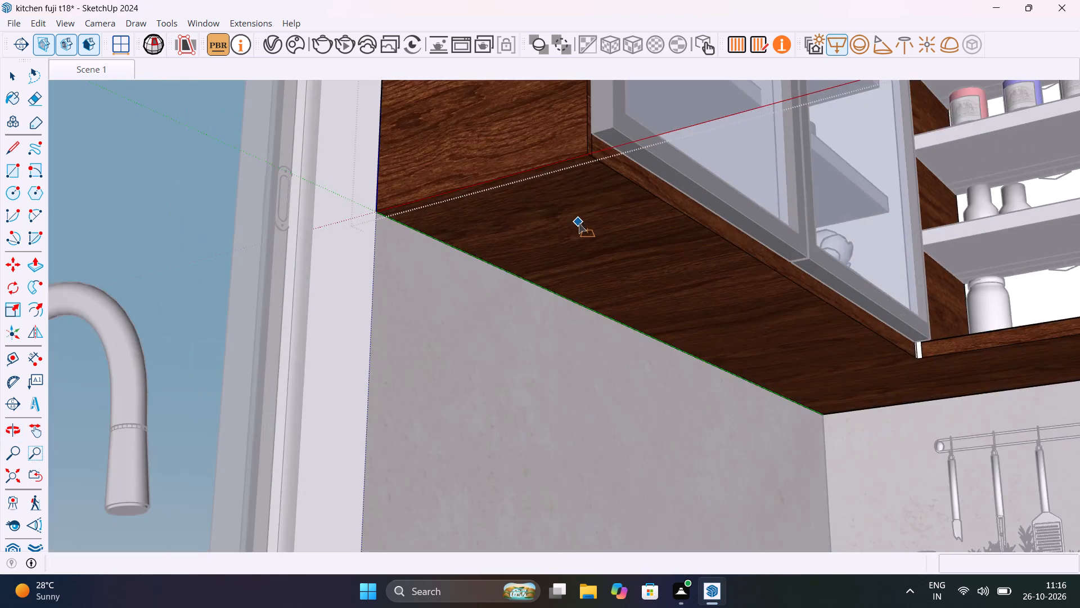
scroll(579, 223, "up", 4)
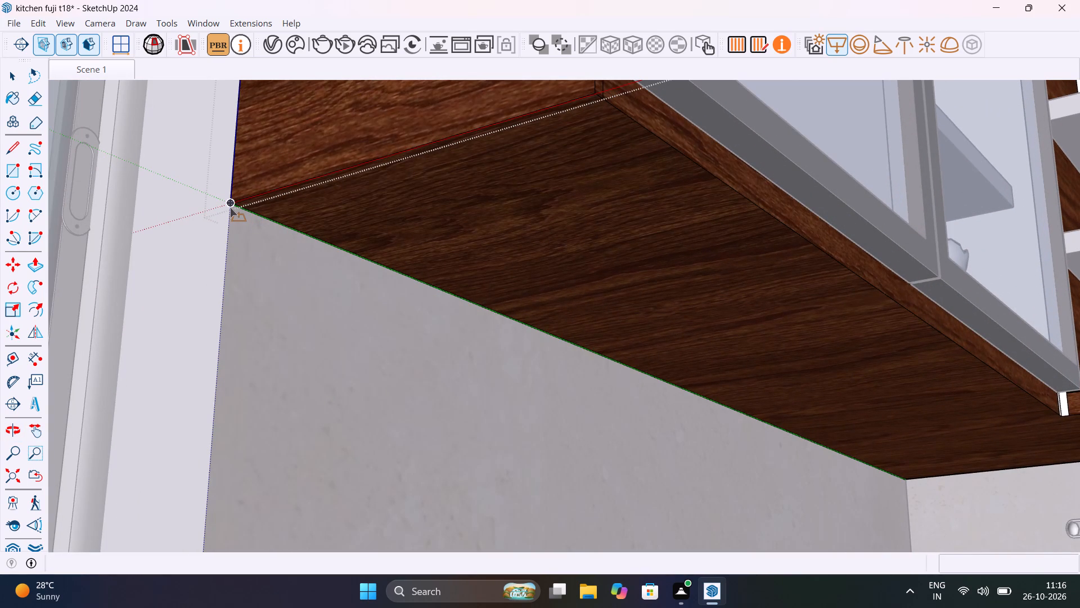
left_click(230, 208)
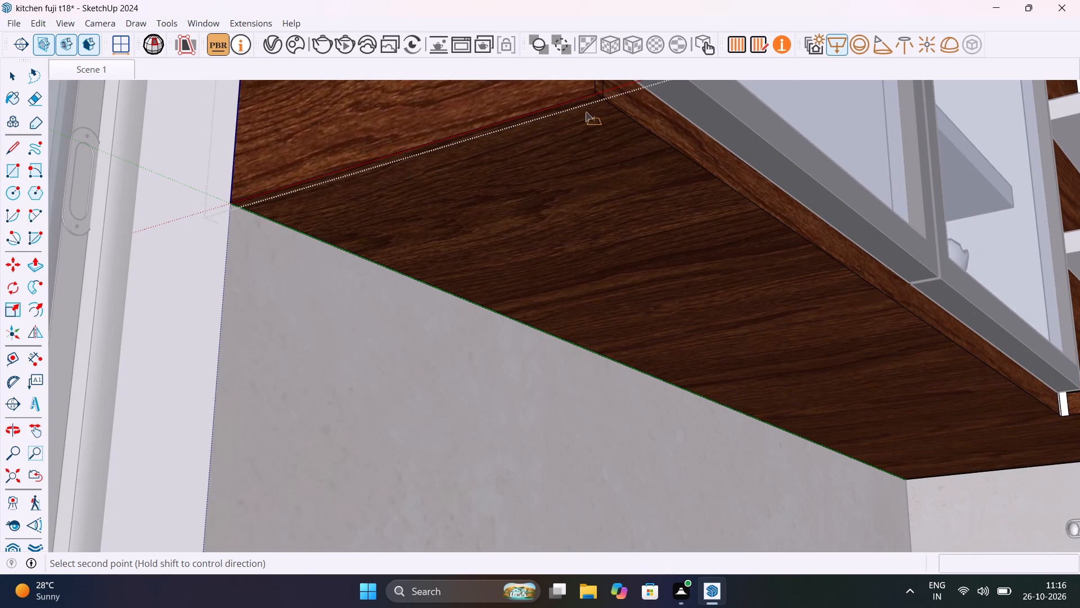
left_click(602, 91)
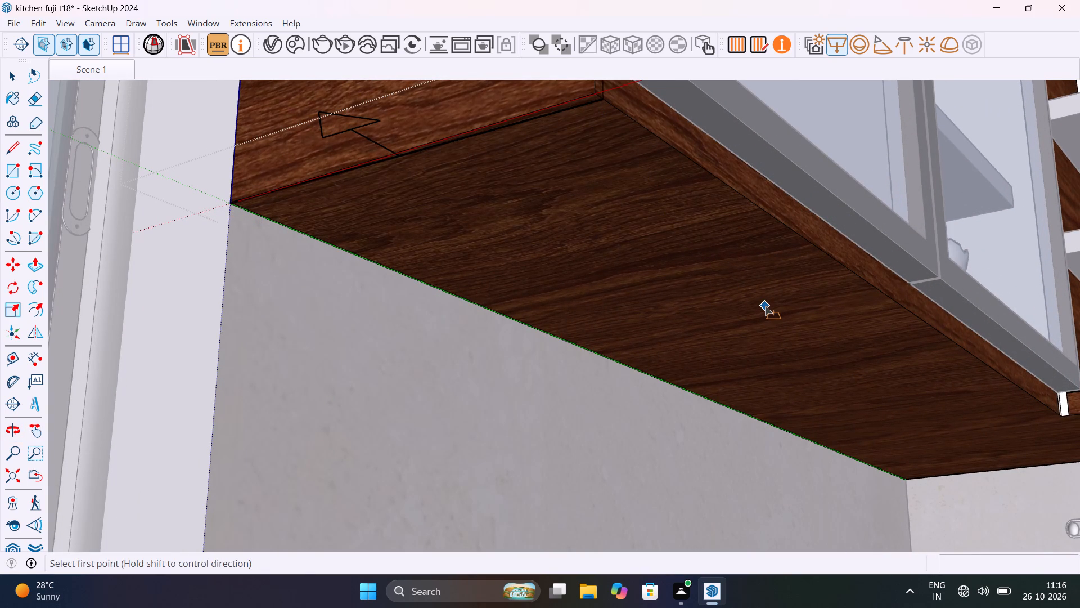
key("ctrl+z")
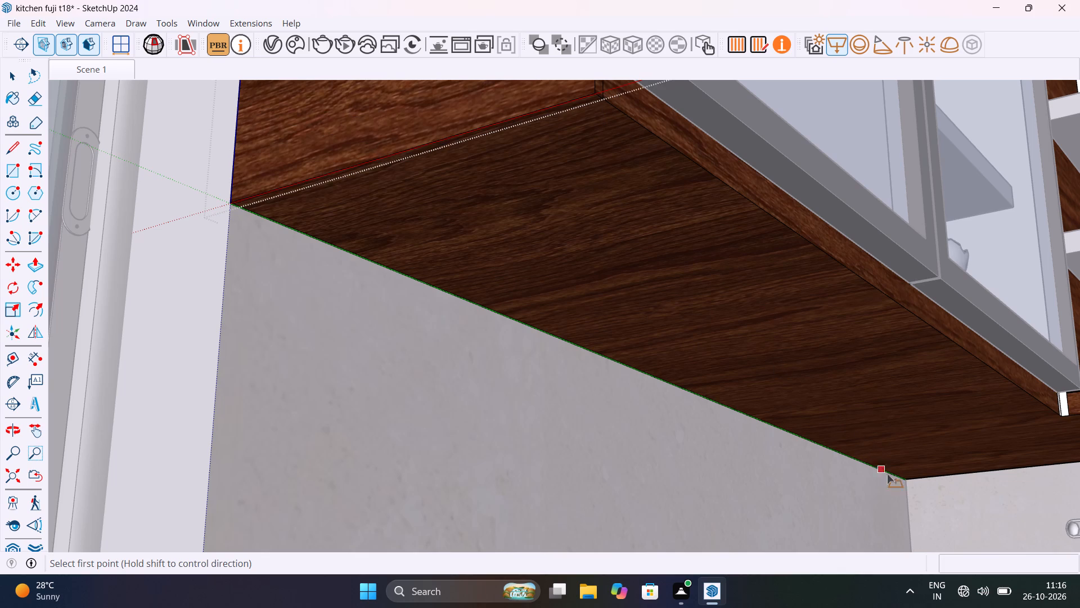
Draw a narrow V-Ray rectangle light along the back wall beneath the wall cabinets, from the inner wall corner to the end beside the hood.
left_click(902, 477)
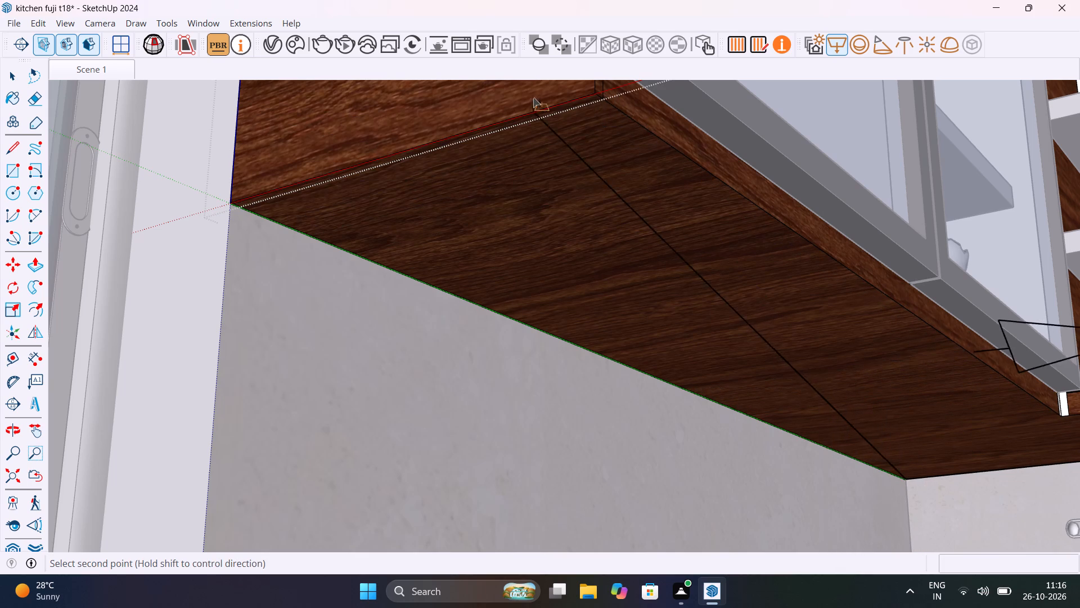
scroll(578, 262, "down", 16)
scroll(578, 262, "down", 7)
middle_click_drag(612, 287, 677, 345)
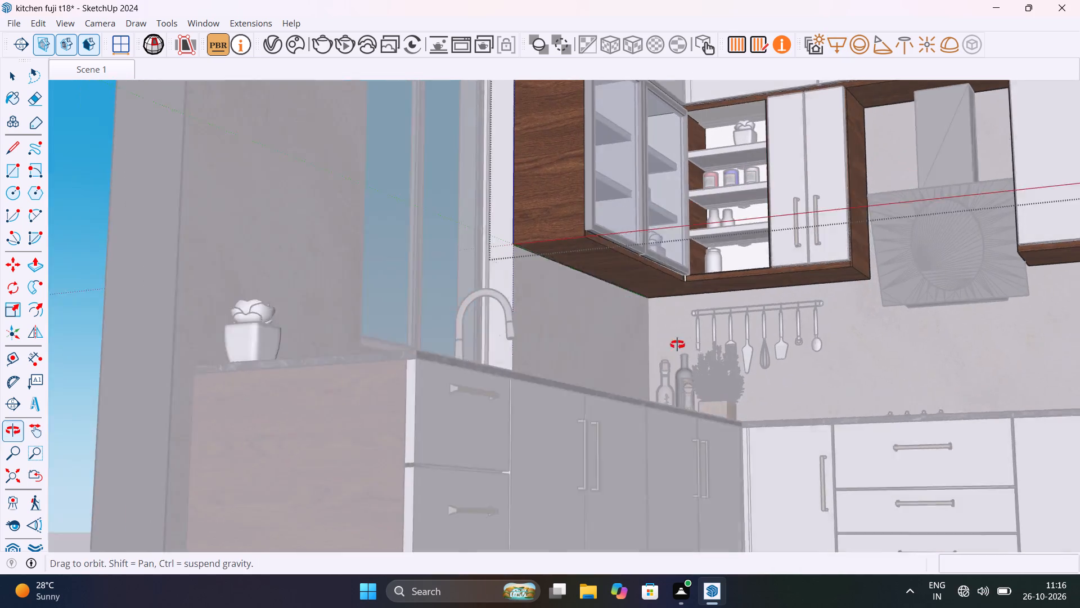
middle_click_drag(677, 345, 682, 347)
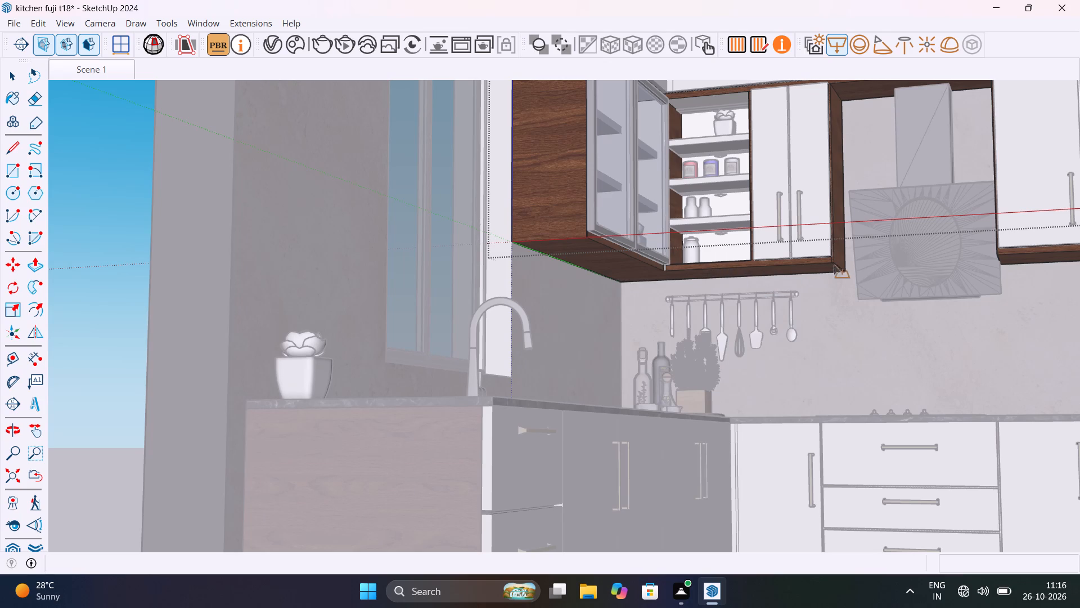
scroll(845, 269, "up", 11)
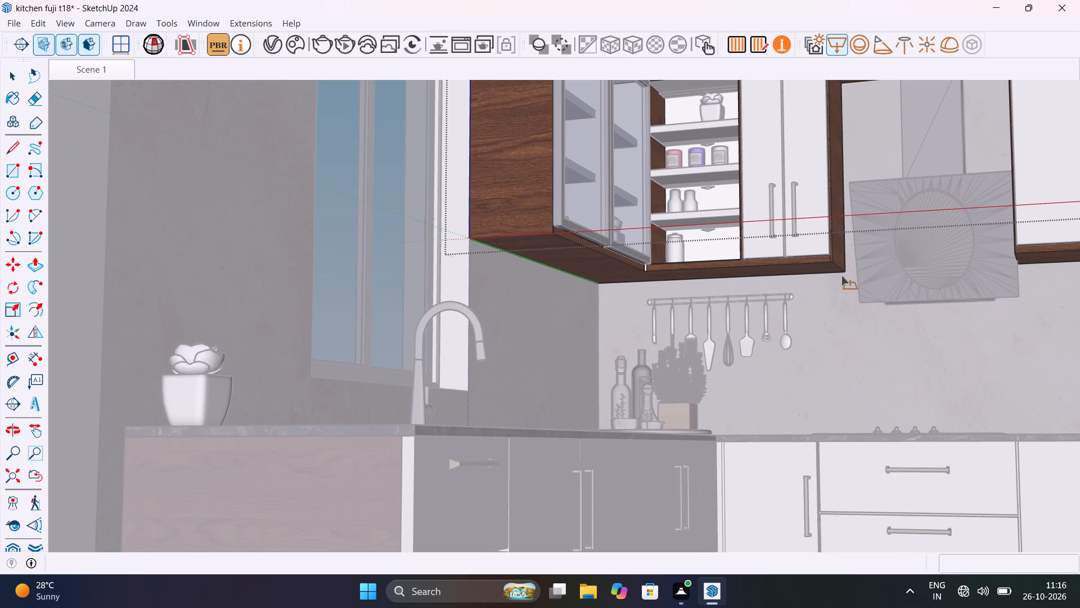
scroll(841, 276, "up", 4)
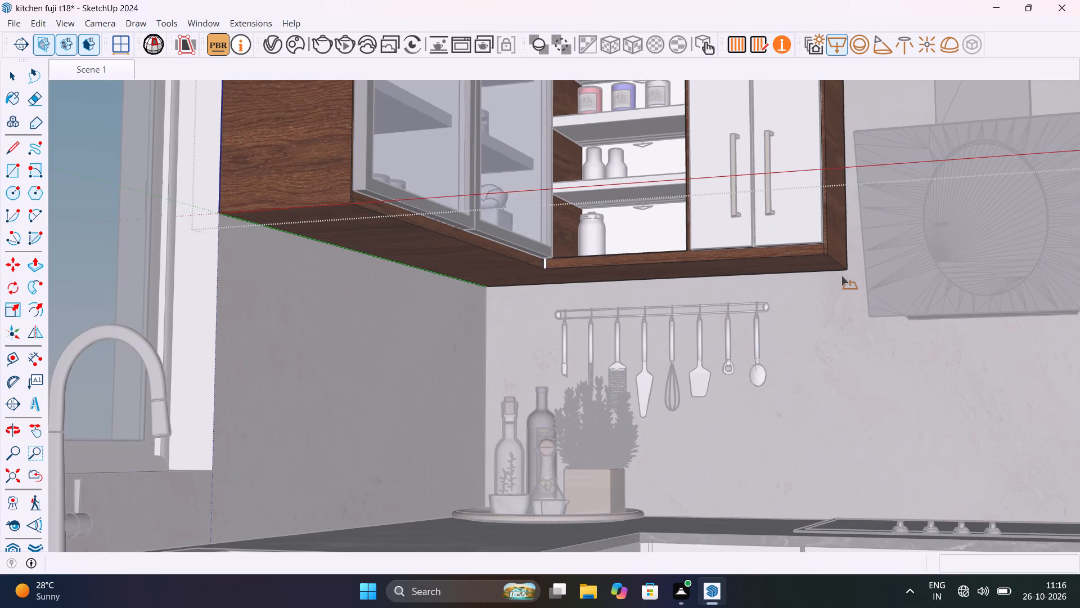
scroll(841, 276, "up", 10)
middle_click_drag(842, 263, 859, 153)
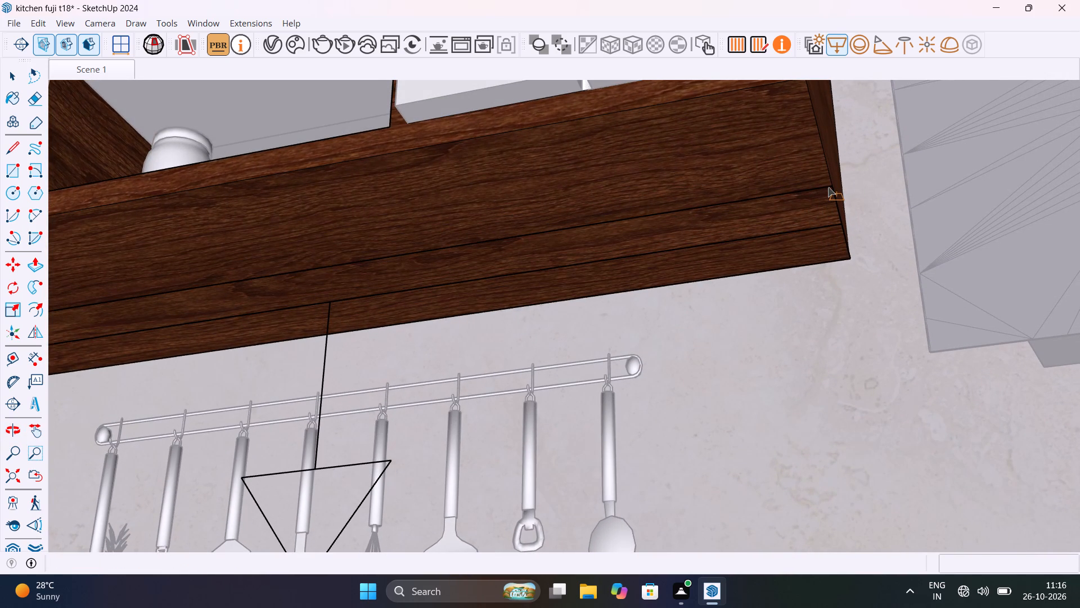
left_click(828, 187)
scroll(574, 360, "down", 13)
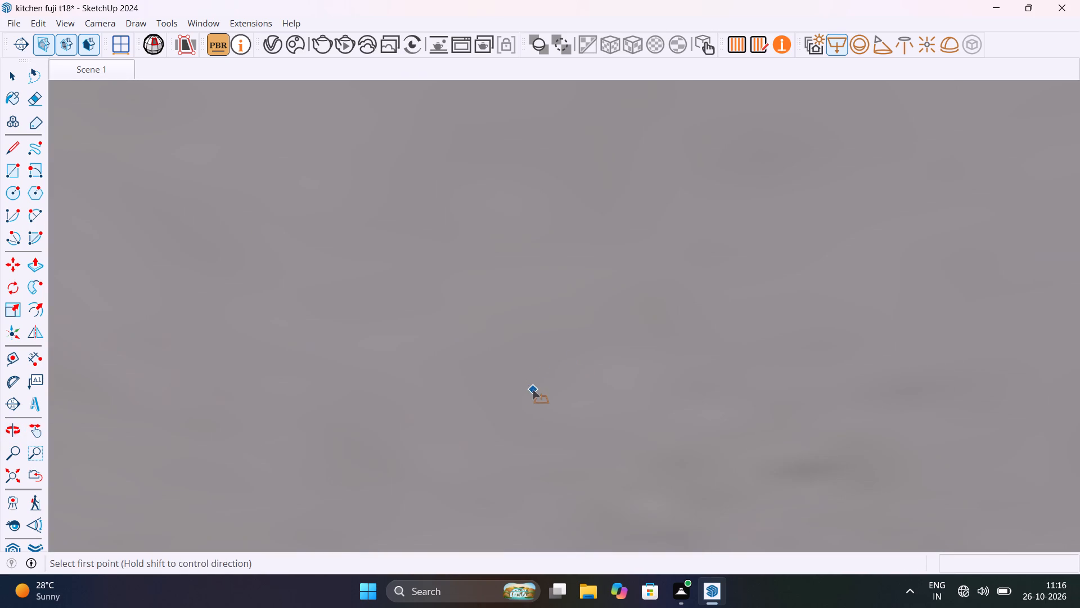
middle_click_drag(533, 389, 520, 475)
left_click(8, 475)
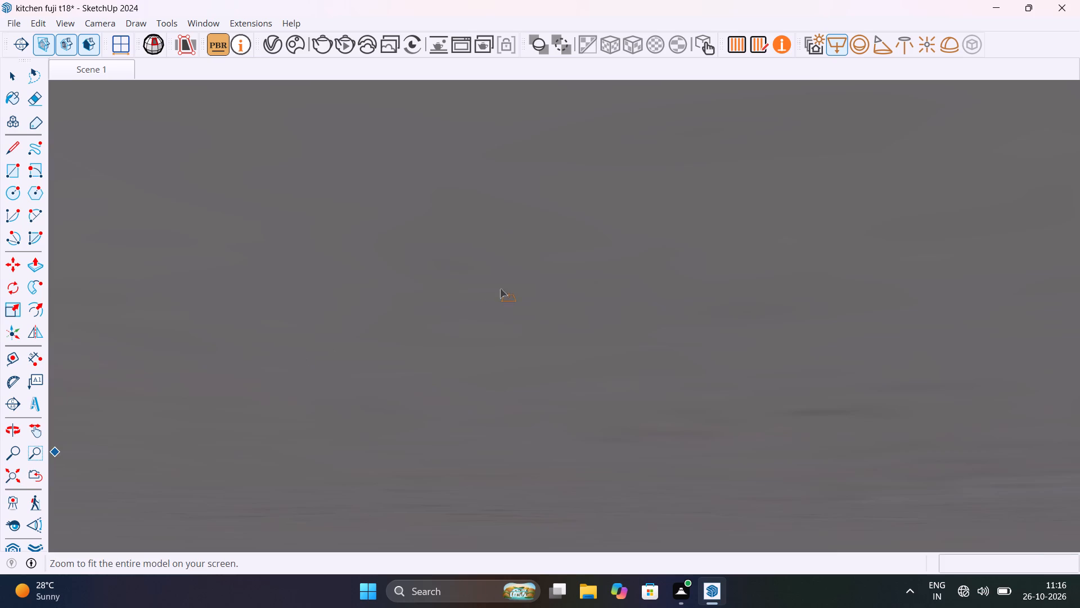
scroll(620, 365, "up", 20)
scroll(620, 365, "up", 2)
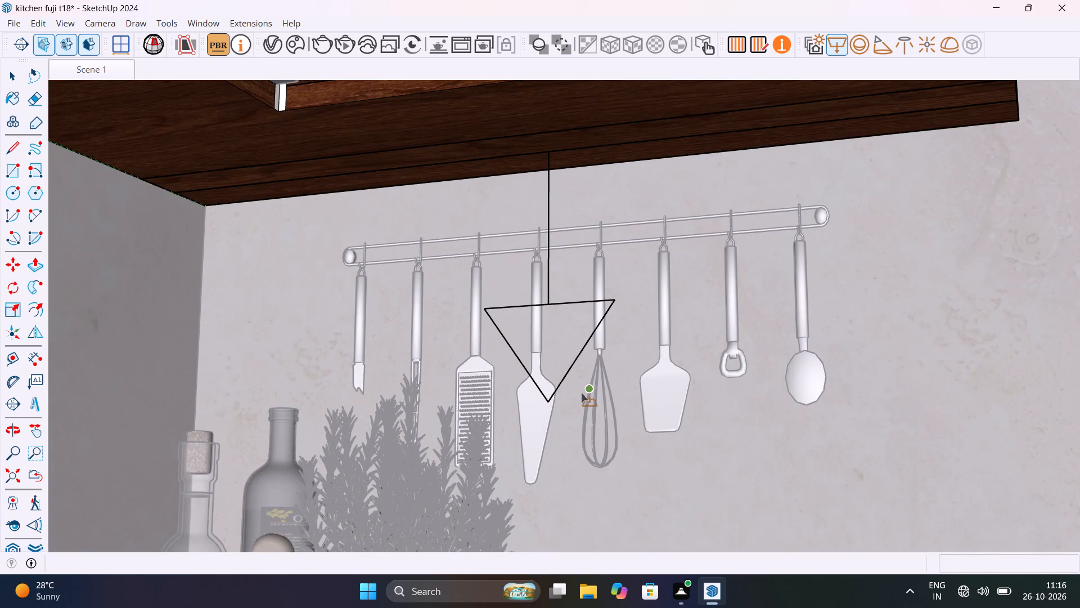
Scale the new light above the utensil rail vertically to about 0.12 and leave the cabinet group.
key("space")
left_click(568, 371)
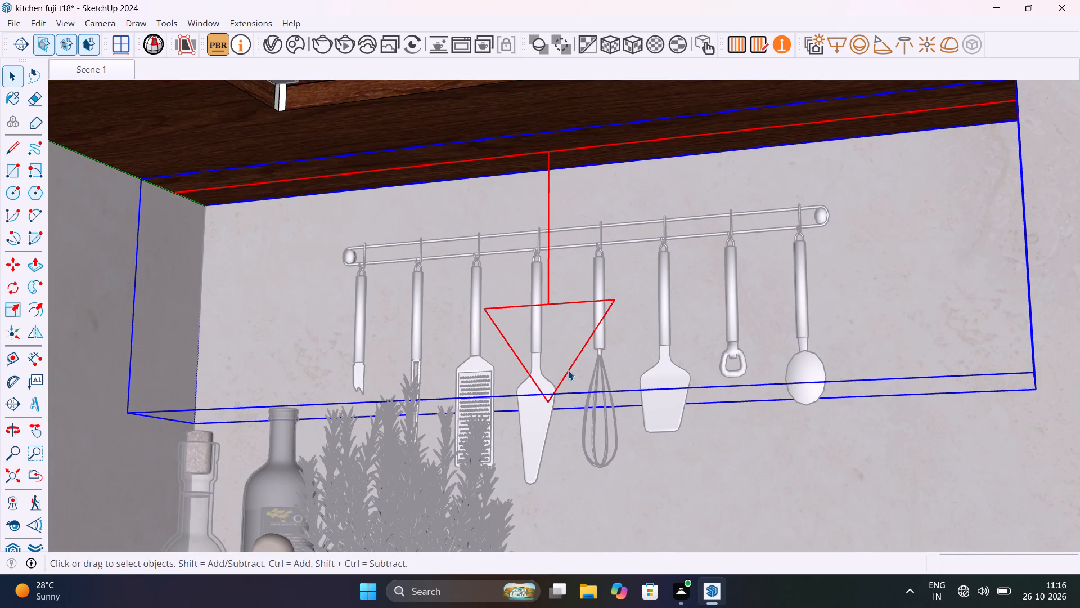
key("s")
left_click(547, 403)
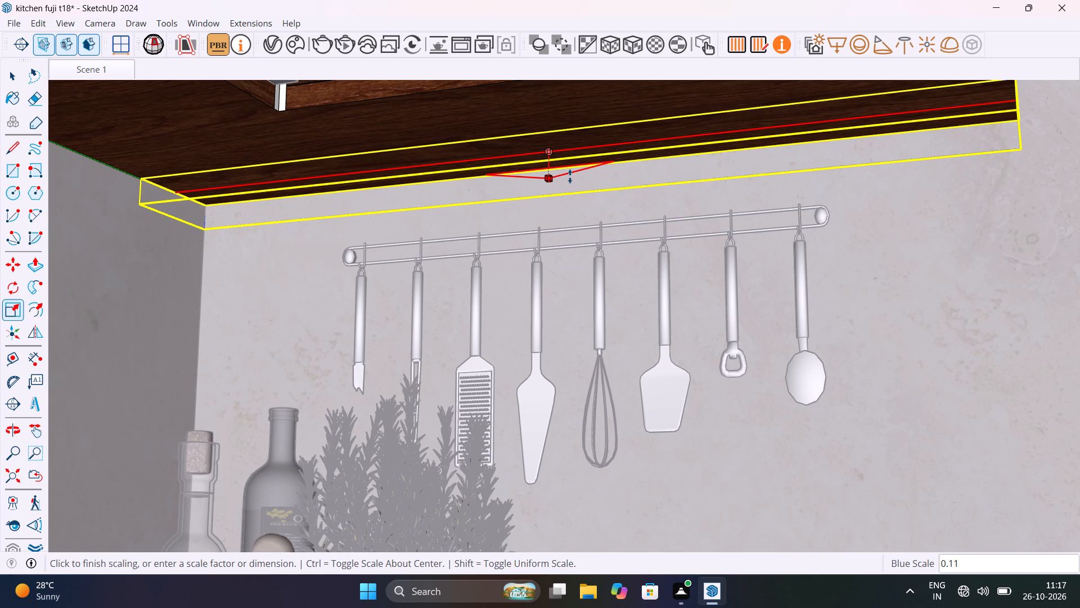
scroll(573, 189, "up", 7)
left_click(574, 174)
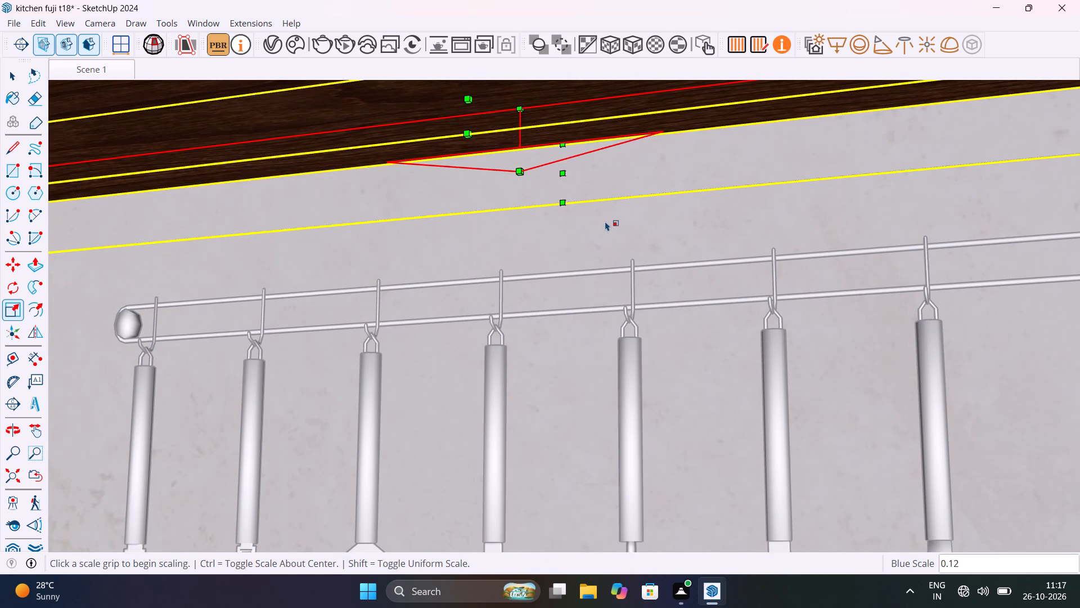
scroll(605, 221, "down", 20)
scroll(605, 221, "down", 6)
key("space")
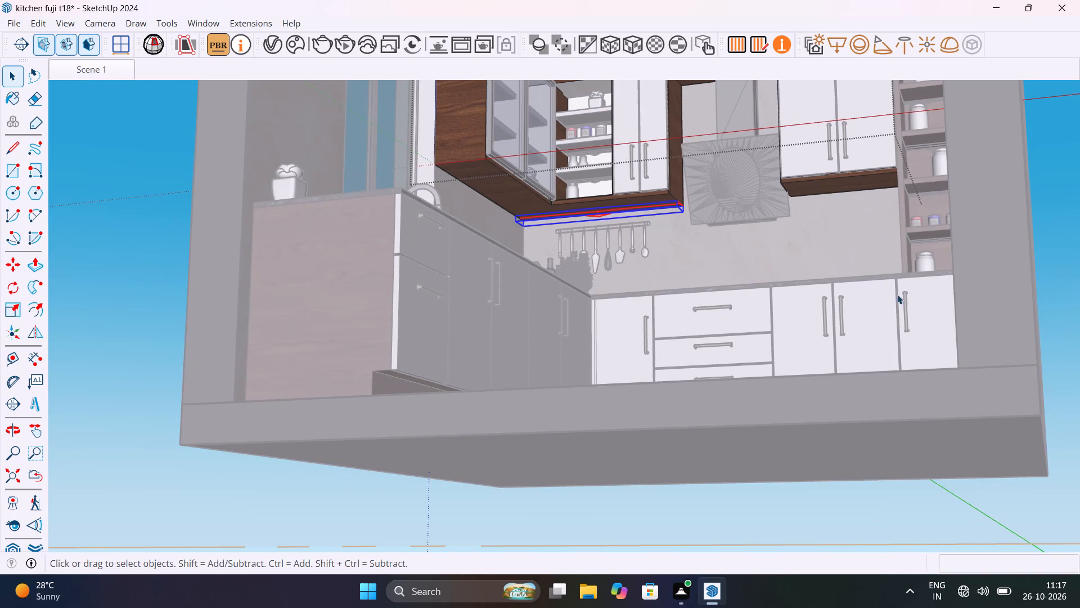
scroll(786, 218, "up", 5)
scroll(886, 230, "down", 11)
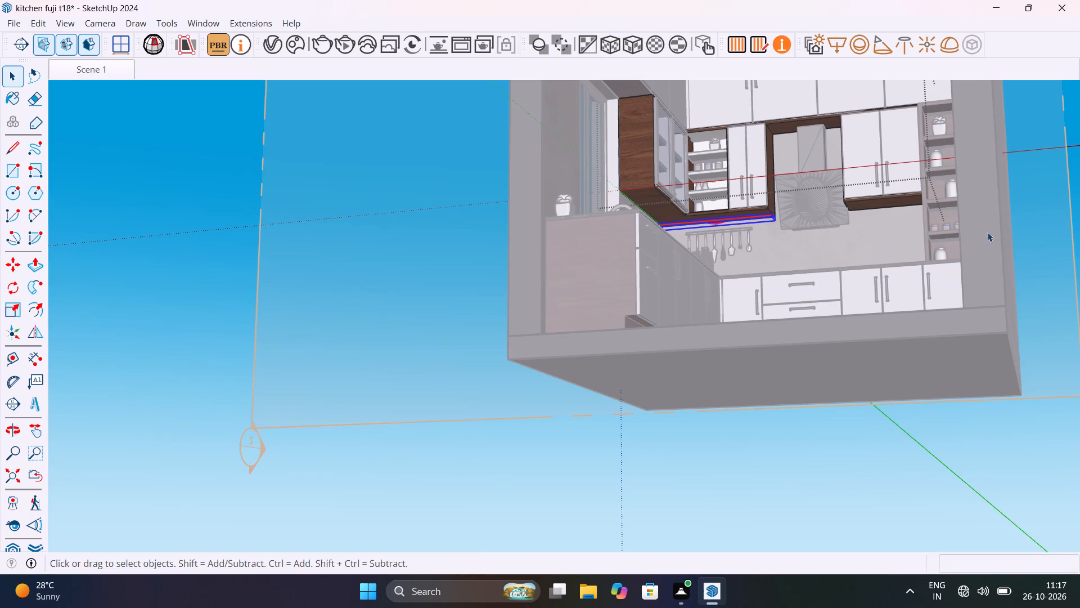
left_click(388, 265)
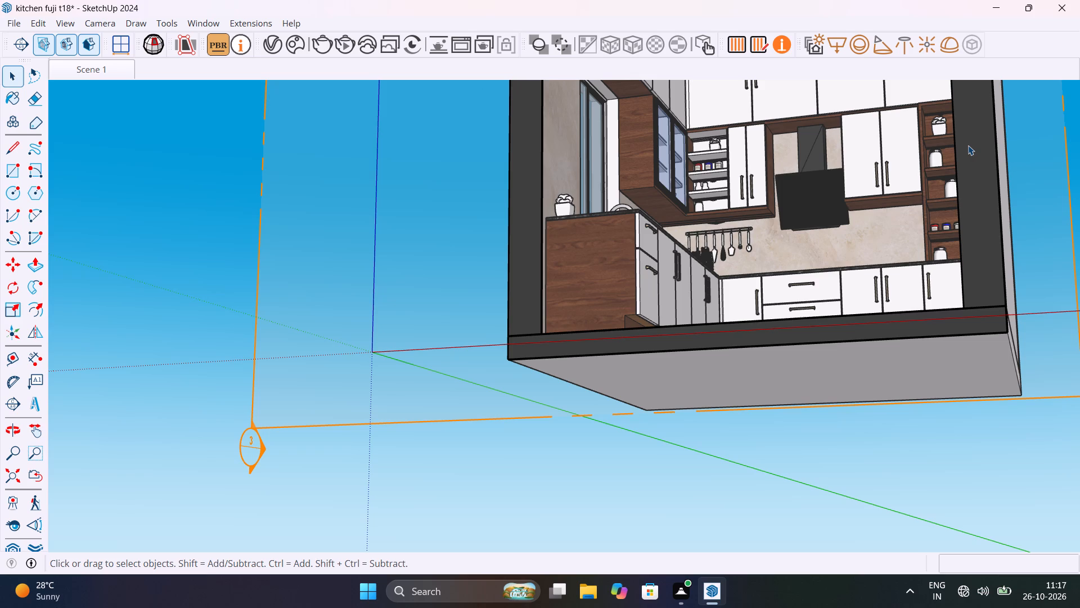
Draw a narrow V-Ray rectangle light along the back wall under the wall cabinet between the hood and the open shelves.
scroll(884, 202, "up", 11)
scroll(967, 226, "up", 5)
middle_click_drag(969, 227, 1037, 194)
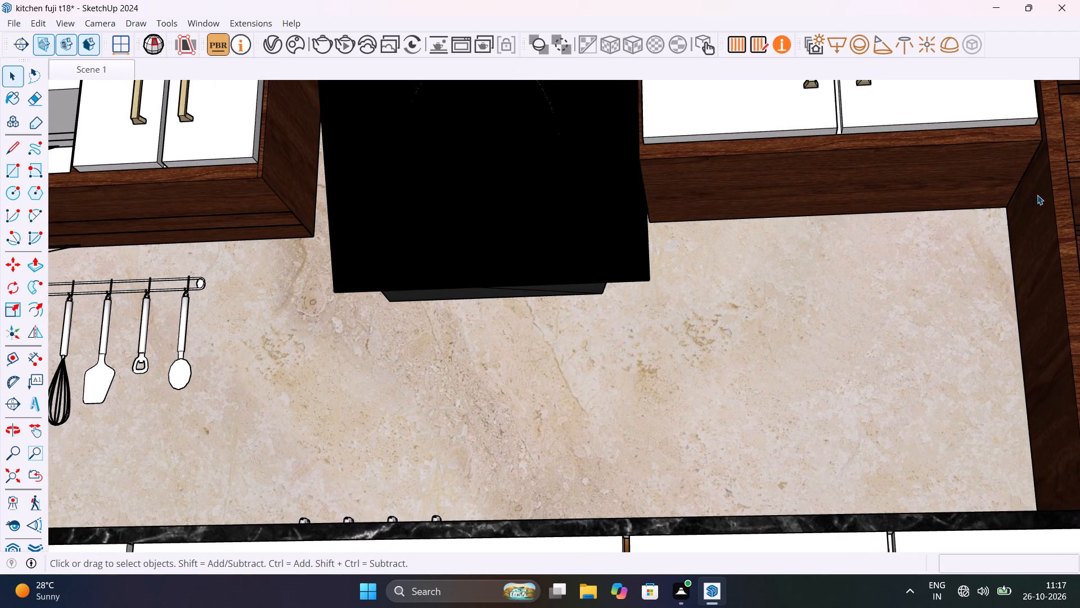
left_click(834, 45)
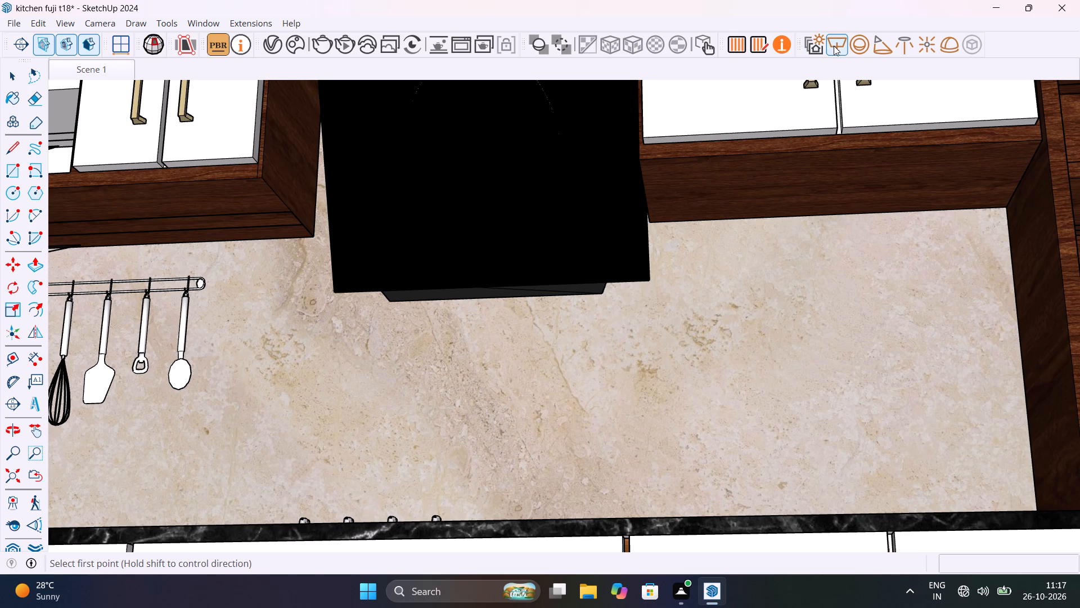
left_click(656, 224)
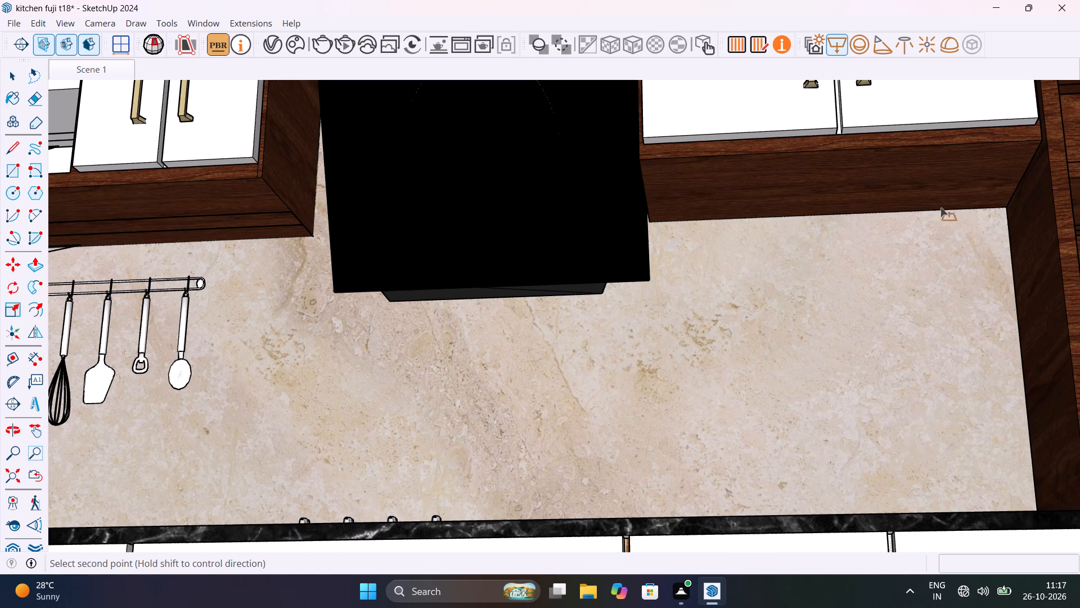
left_click(1016, 188)
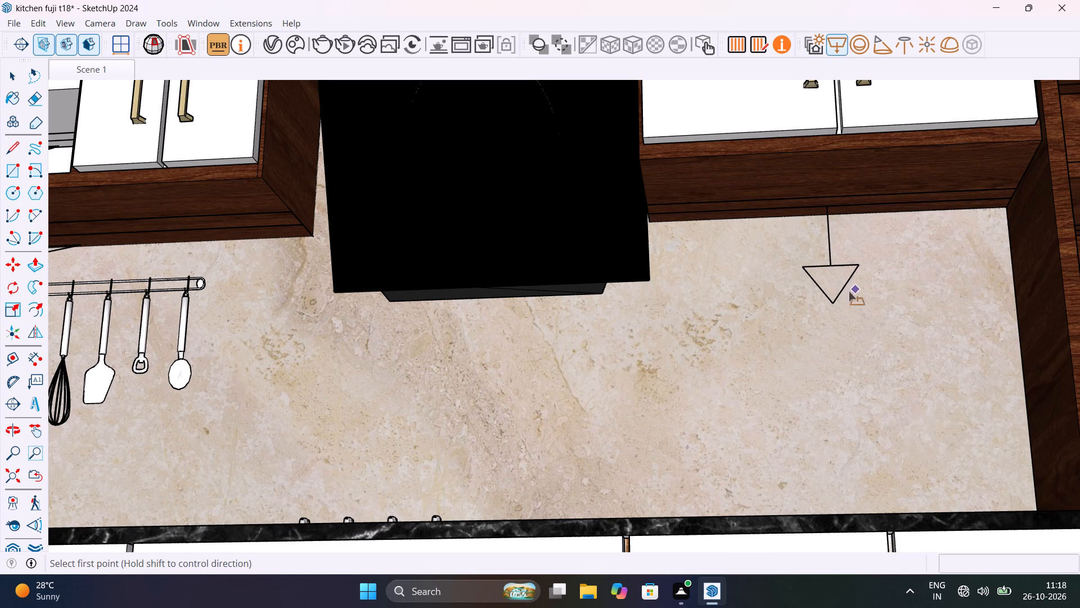
Scale the light between the hood and the open shelves vertically to about 0.22.
key("space")
left_click(834, 296)
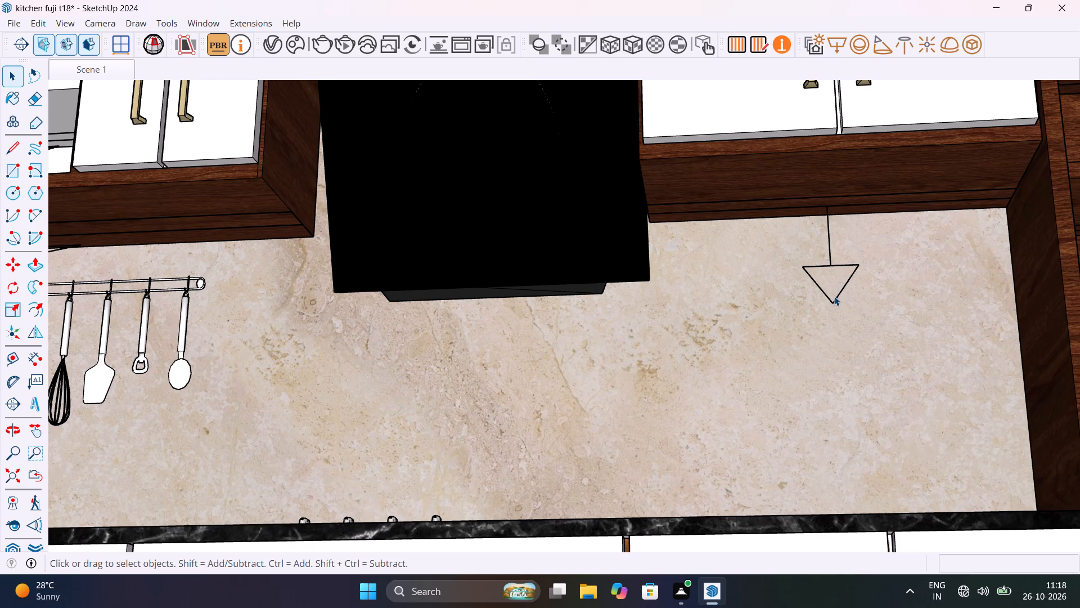
left_click(834, 299)
key("s")
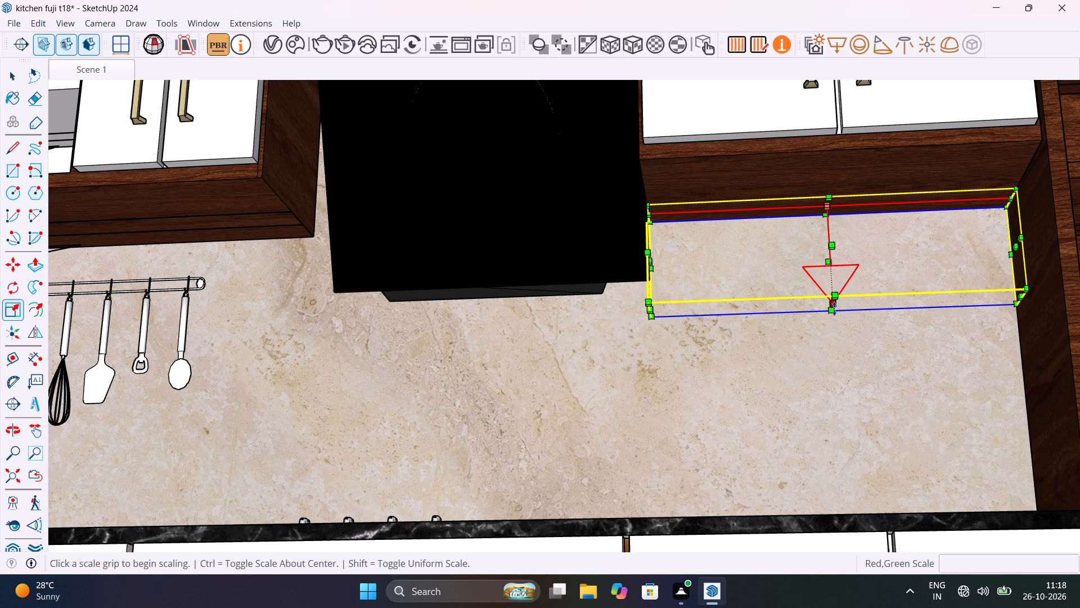
left_click(834, 308)
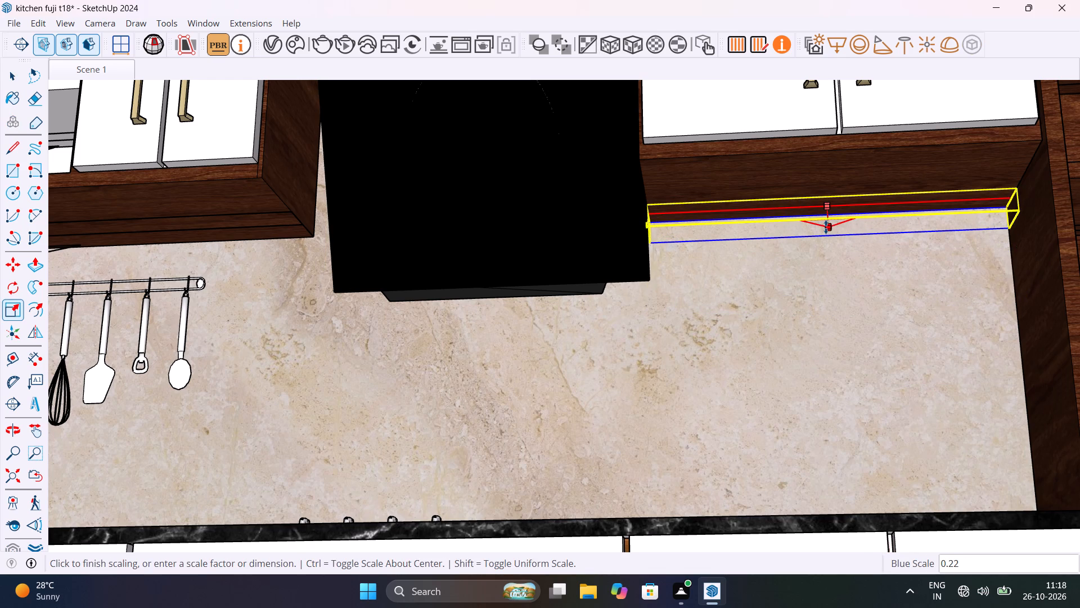
left_click(826, 227)
scroll(870, 269, "down", 12)
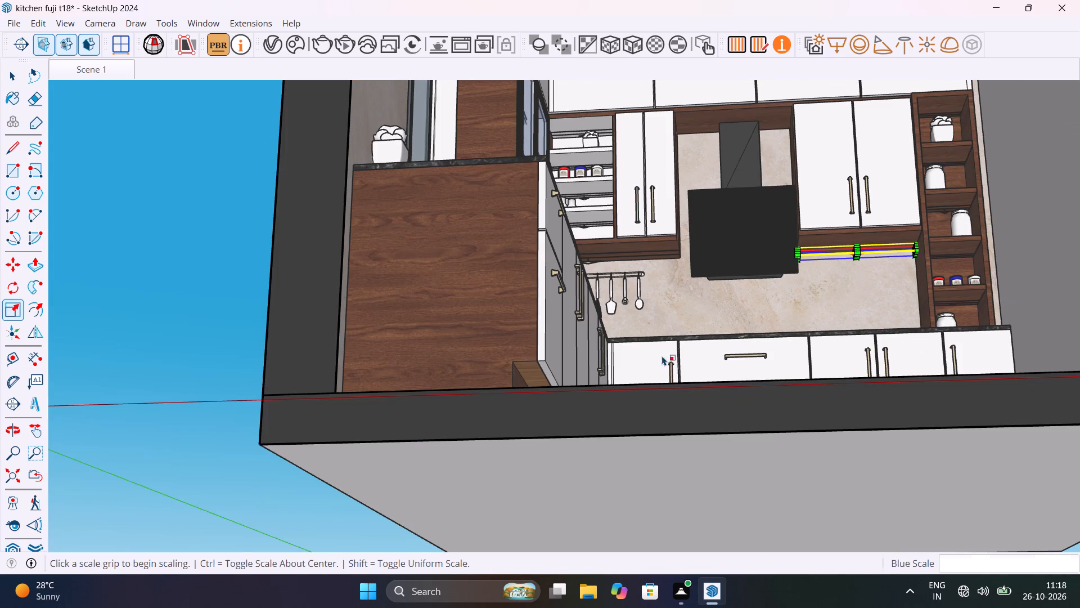
key("space")
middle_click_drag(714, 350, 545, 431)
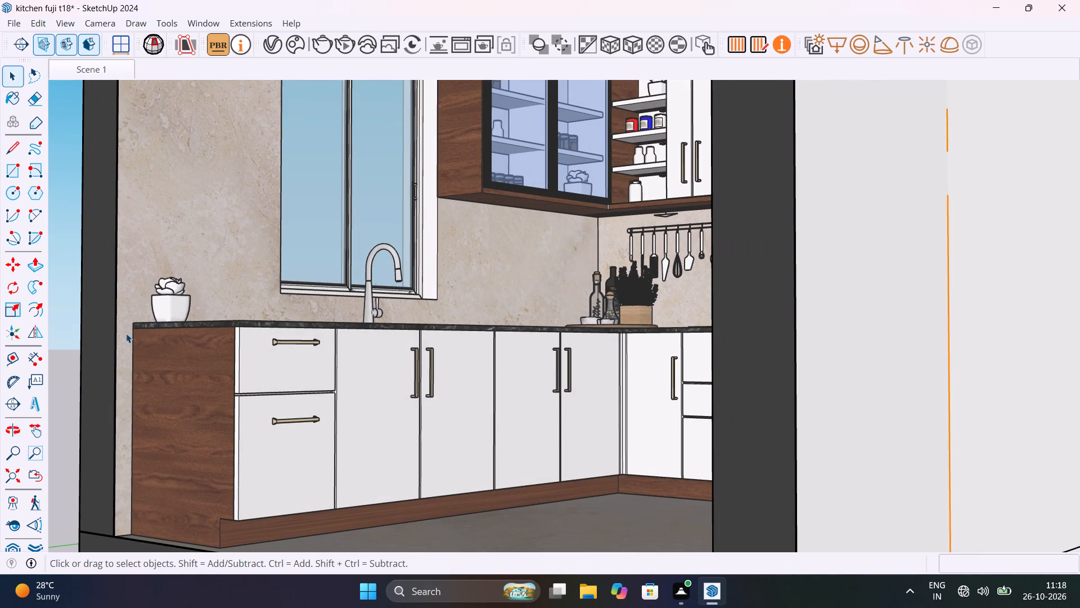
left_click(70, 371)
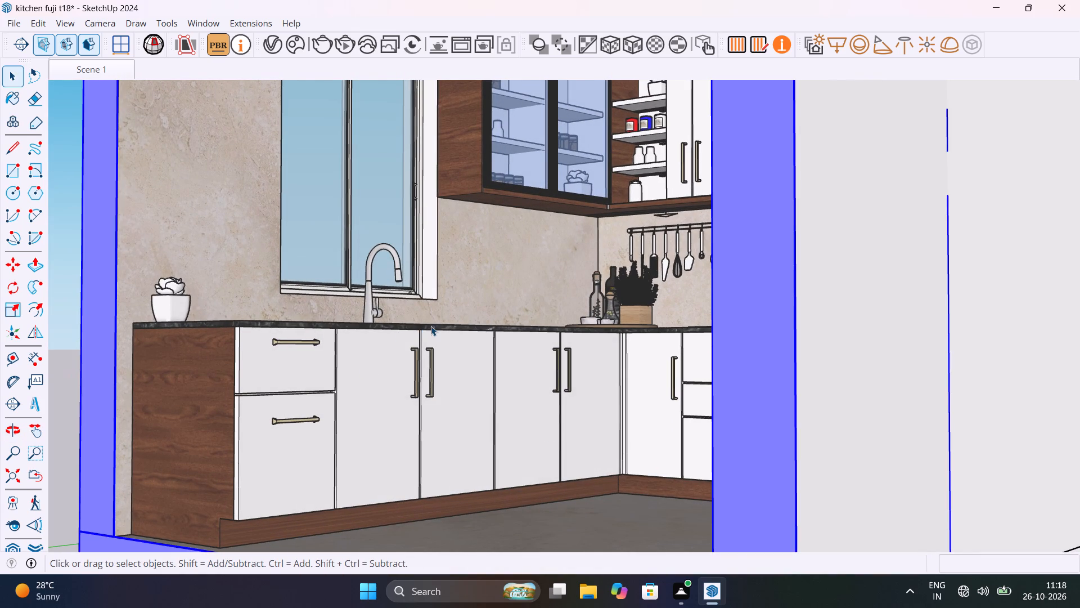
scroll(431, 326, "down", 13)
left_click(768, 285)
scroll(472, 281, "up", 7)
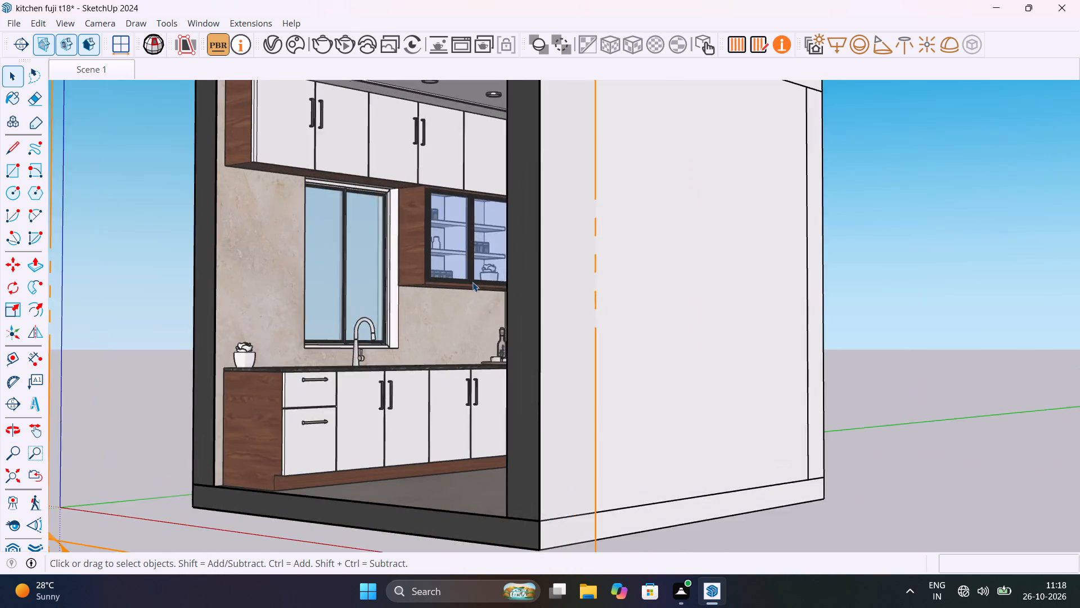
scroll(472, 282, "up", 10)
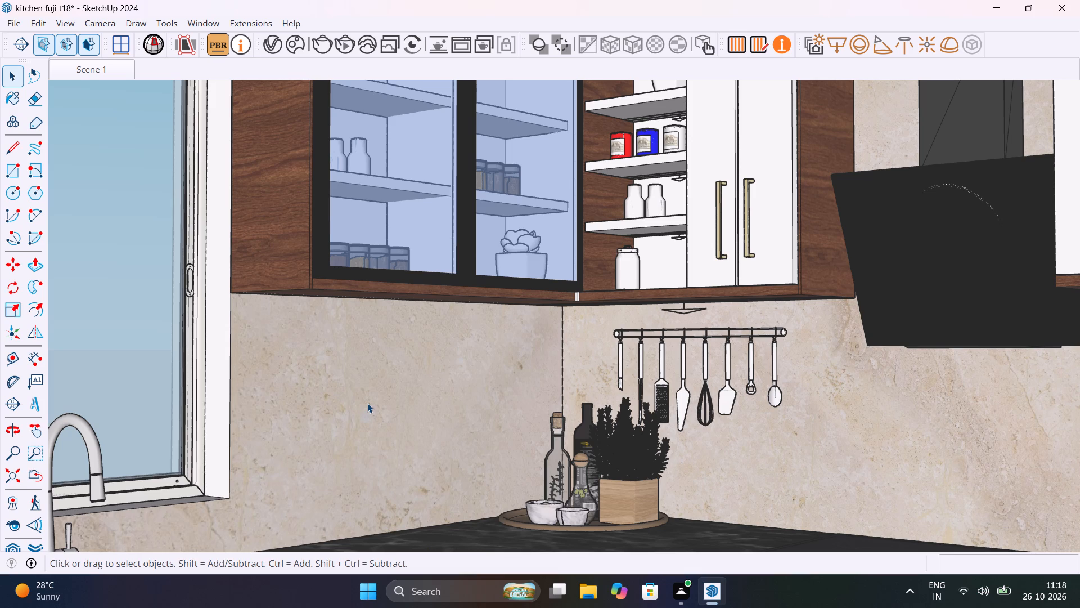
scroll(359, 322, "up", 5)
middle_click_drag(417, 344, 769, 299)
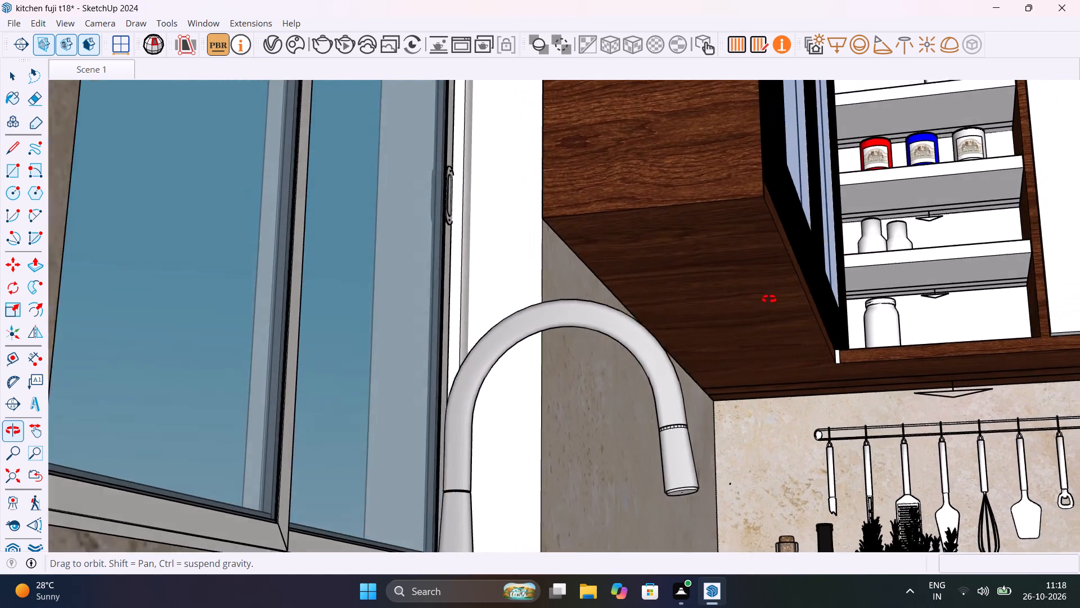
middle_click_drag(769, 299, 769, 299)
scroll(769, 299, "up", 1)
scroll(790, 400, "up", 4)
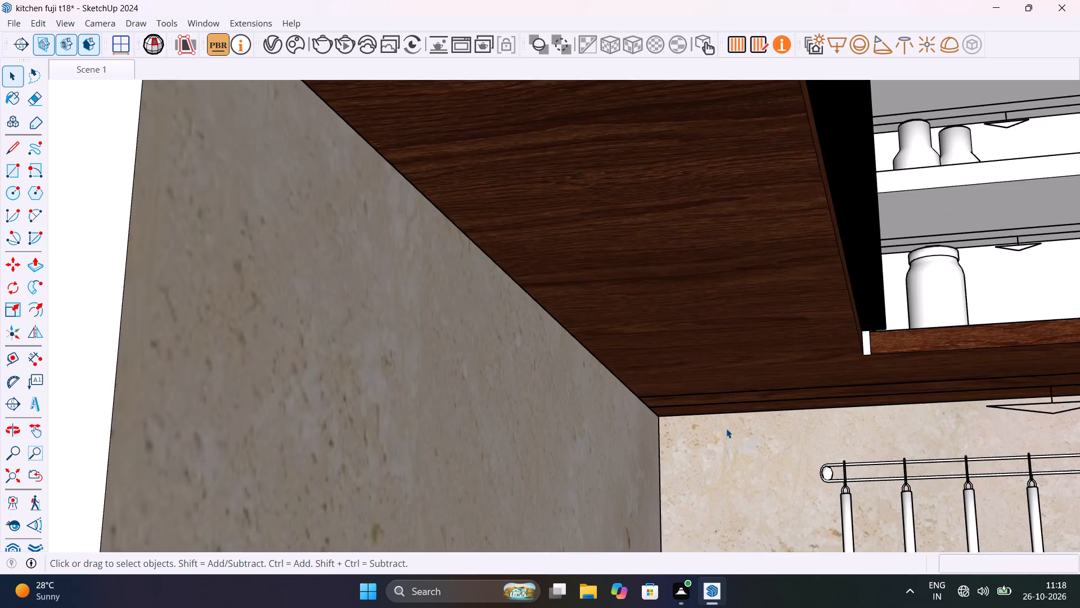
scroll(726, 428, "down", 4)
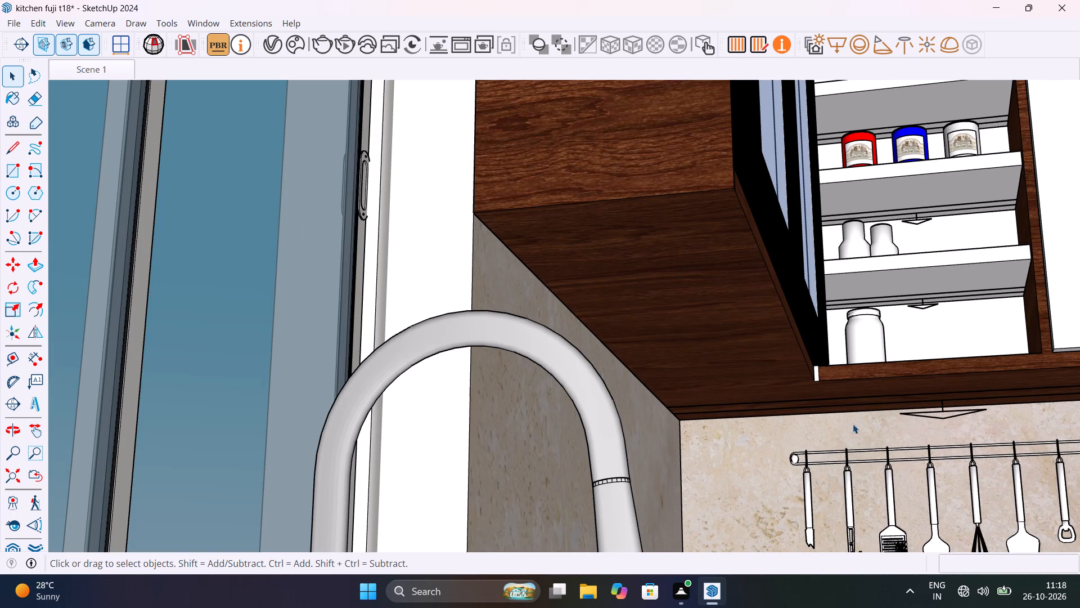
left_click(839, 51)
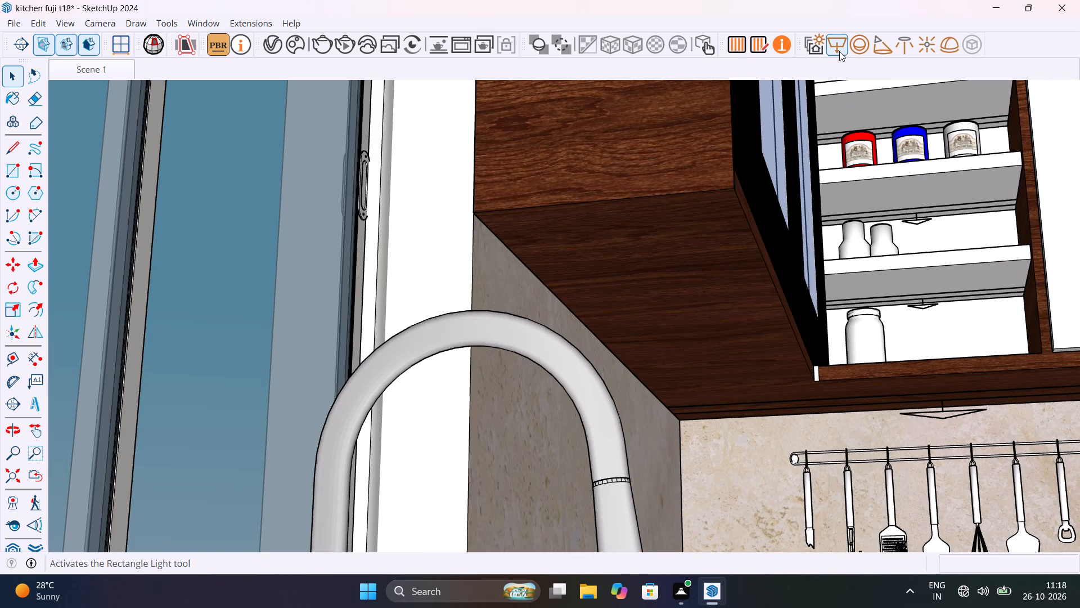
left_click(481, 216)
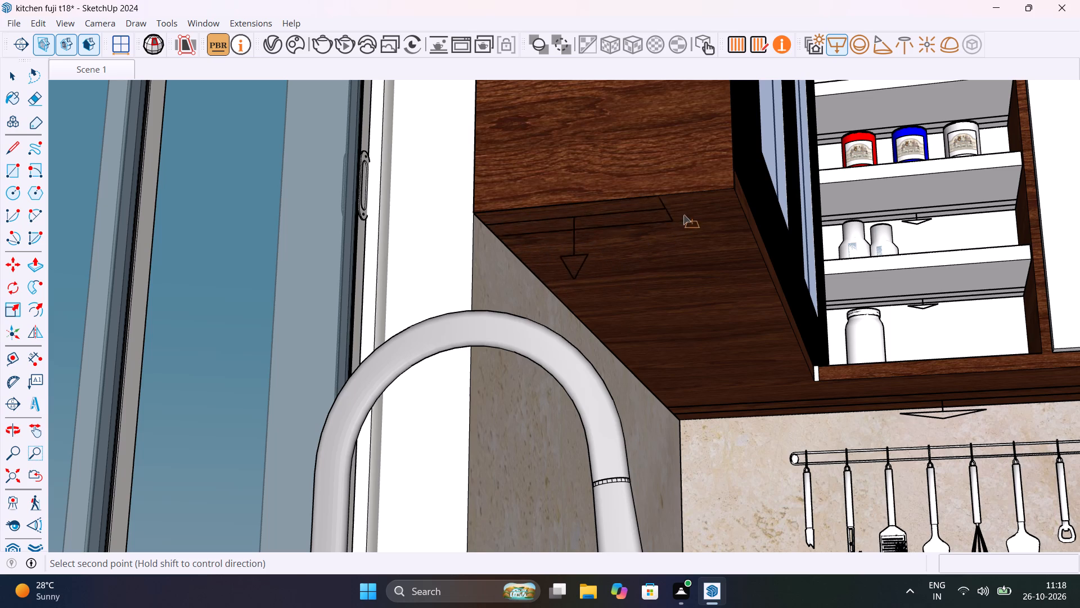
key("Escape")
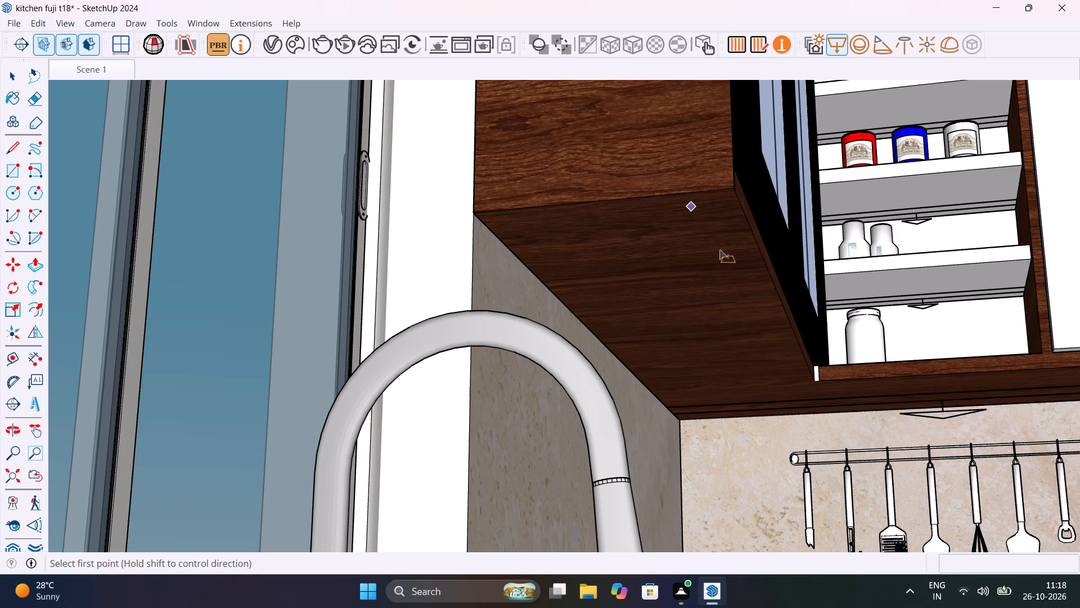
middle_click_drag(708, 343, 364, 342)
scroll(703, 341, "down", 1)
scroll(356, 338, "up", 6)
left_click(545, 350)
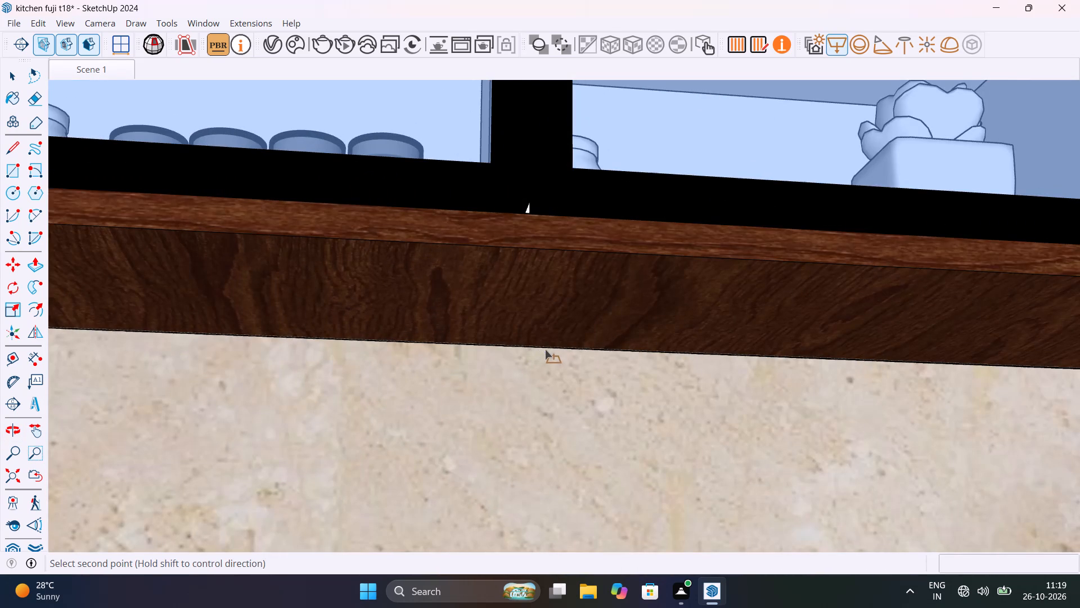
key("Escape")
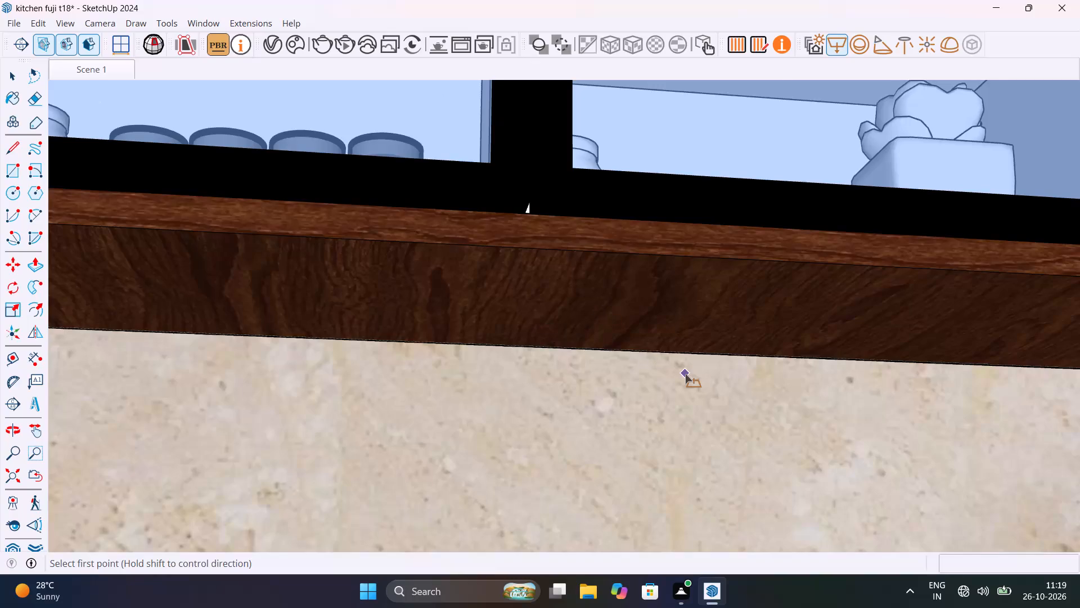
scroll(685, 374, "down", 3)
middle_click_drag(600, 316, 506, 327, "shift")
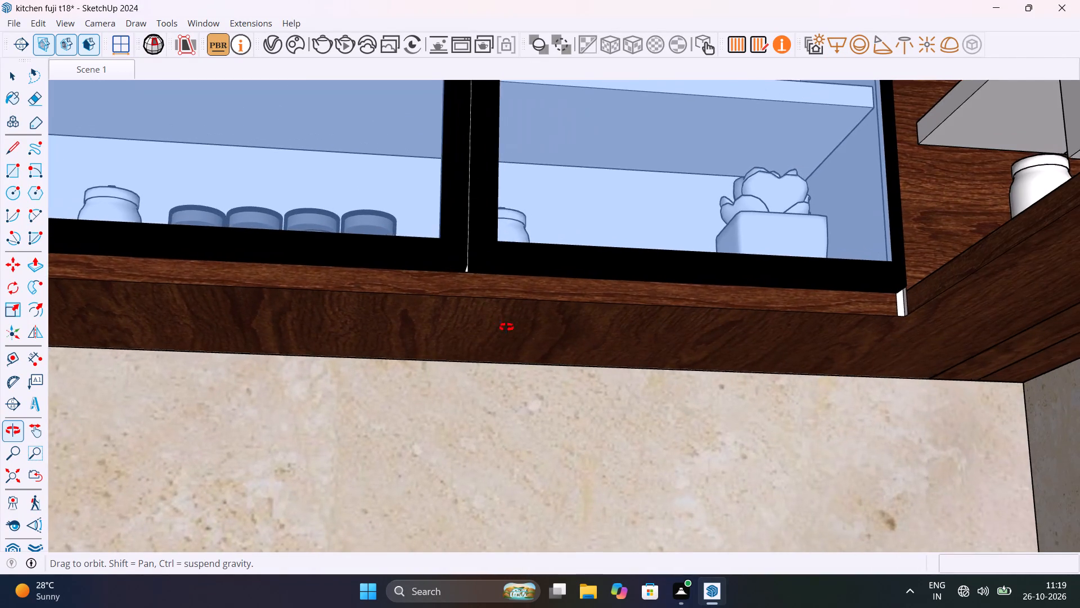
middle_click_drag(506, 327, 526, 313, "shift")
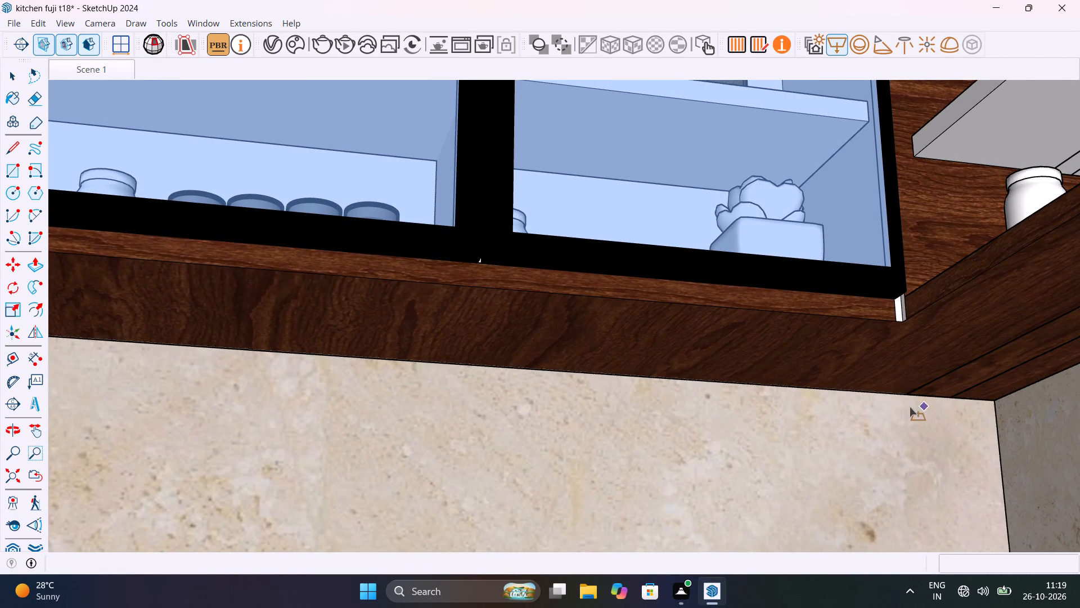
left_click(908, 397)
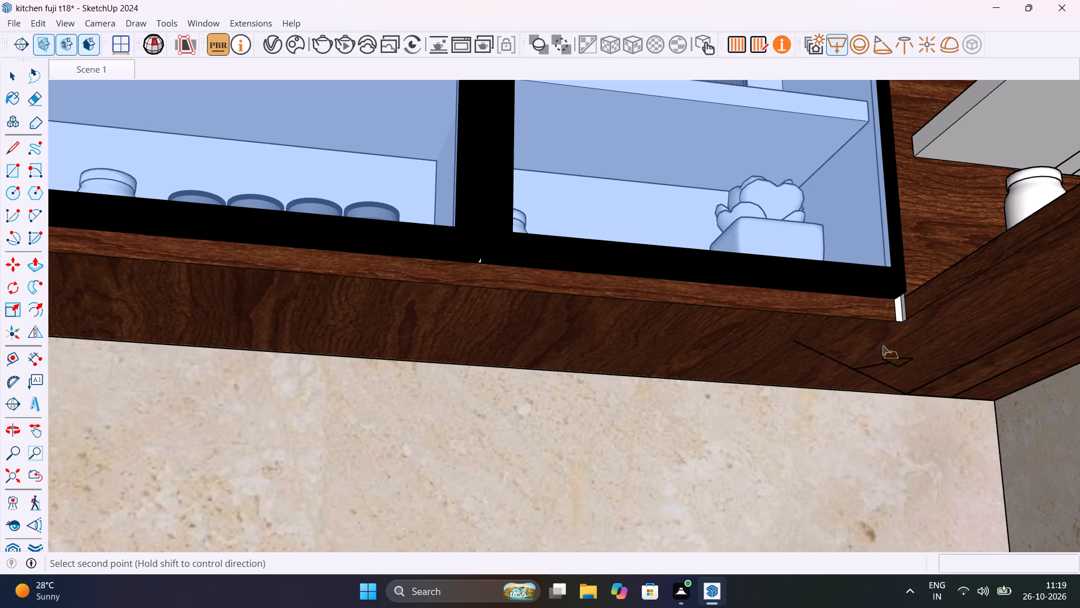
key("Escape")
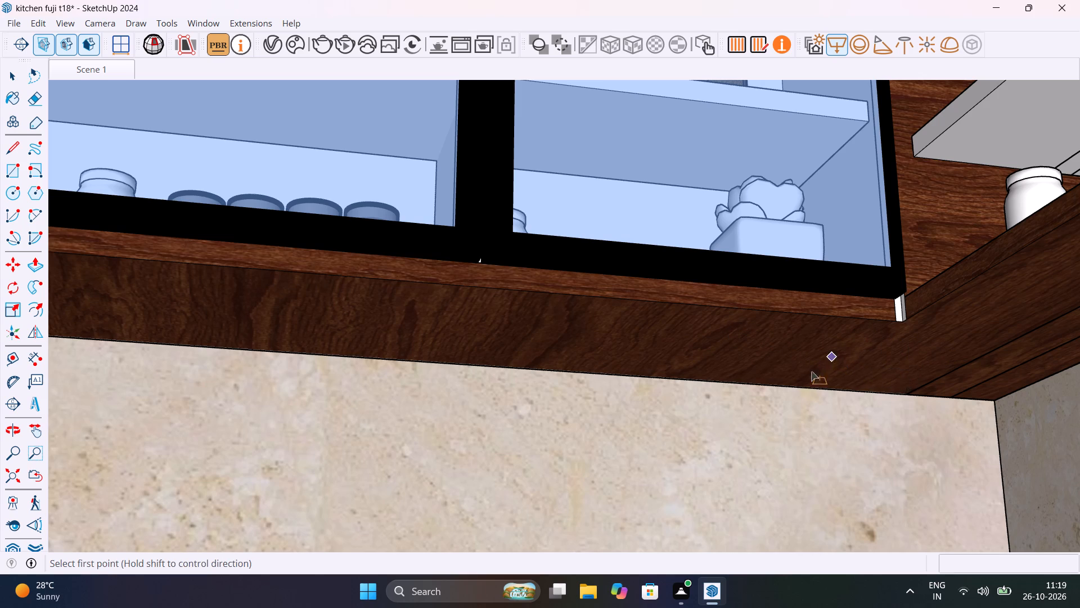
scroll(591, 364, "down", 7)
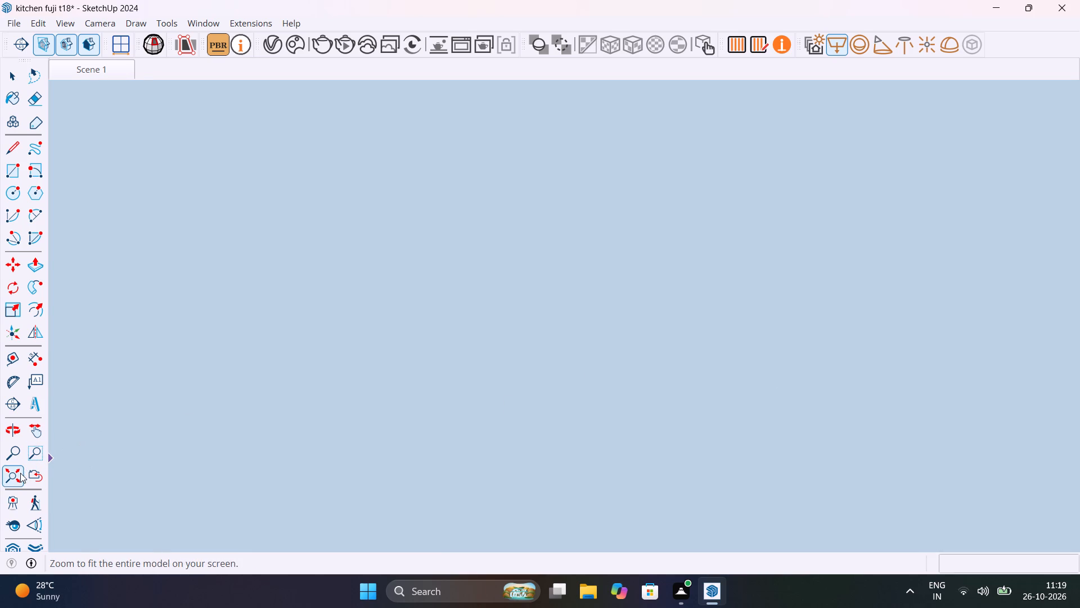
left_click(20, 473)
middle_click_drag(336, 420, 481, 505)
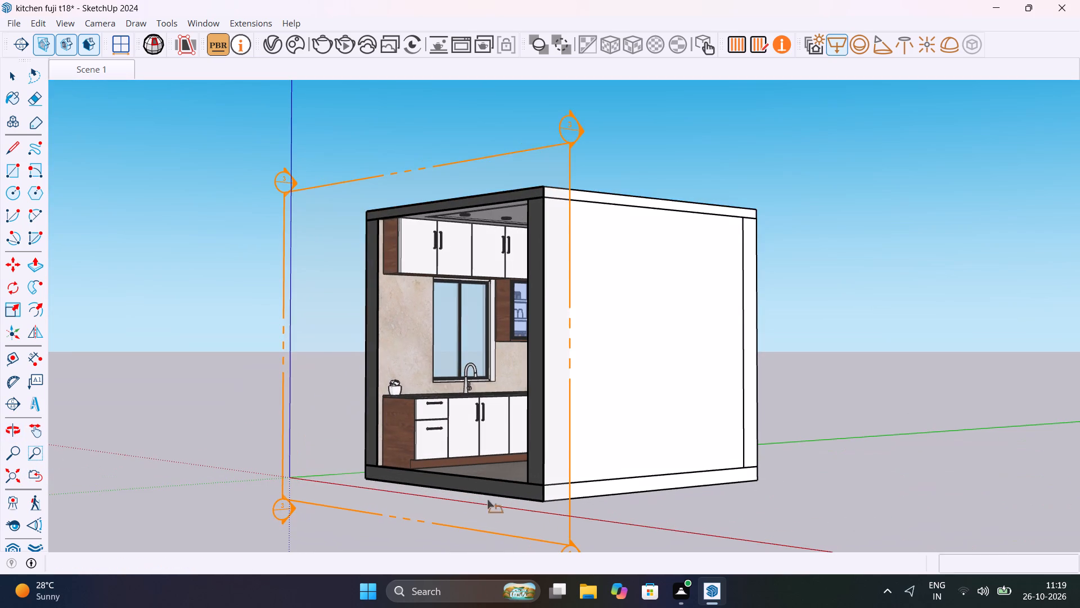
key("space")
Restore the Scene 1 view and start a non-interactive V-Ray render.
middle_click_drag(515, 396, 768, 385)
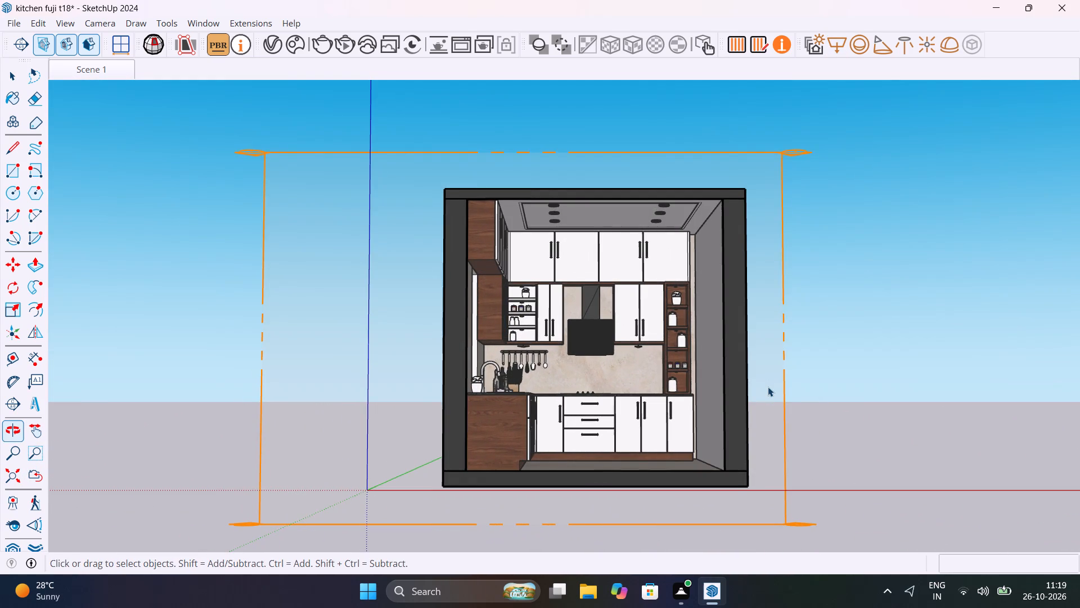
scroll(753, 345, "up", 2)
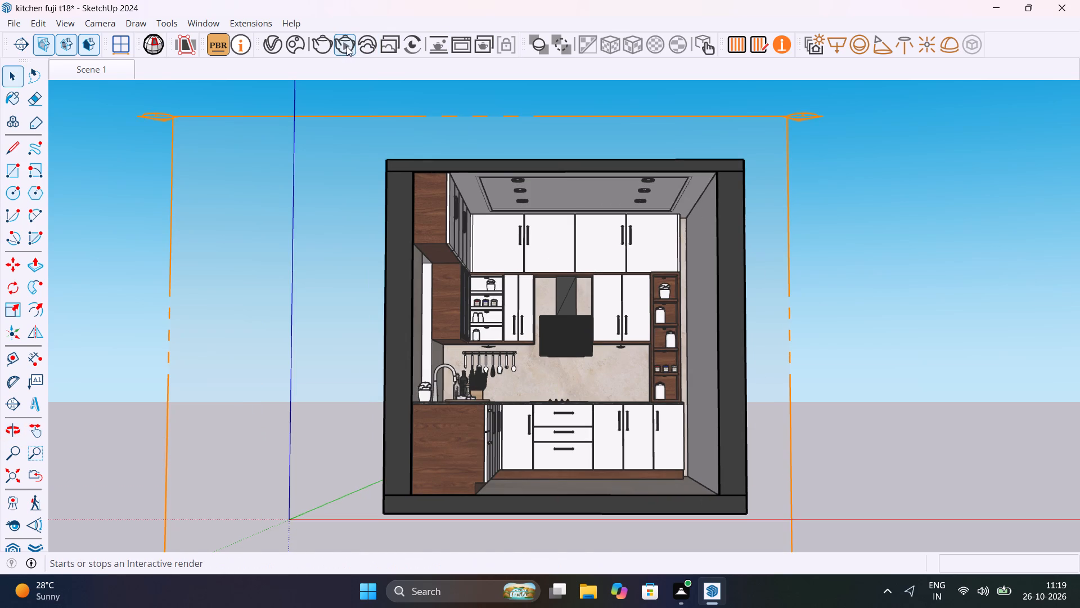
left_click(97, 62)
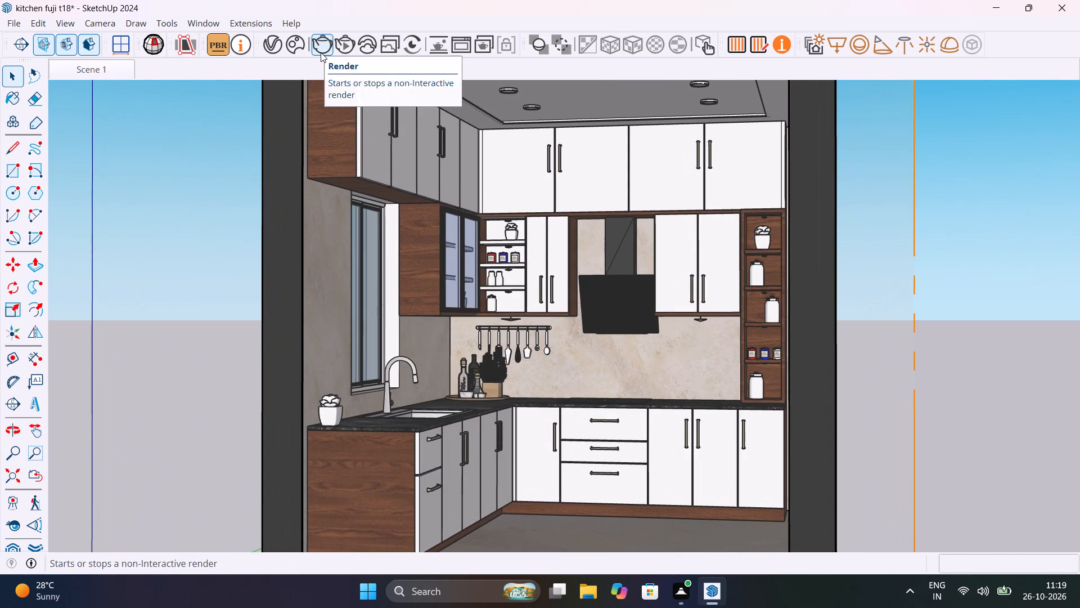
left_click(321, 48)
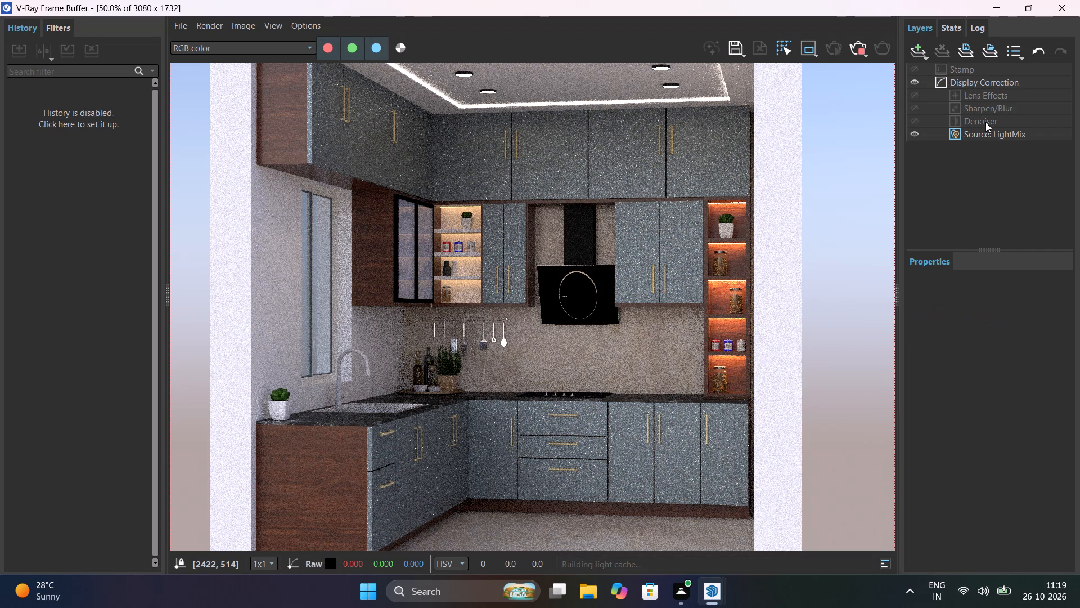
Open the render's LightMix source properties at the rectangle light entries.
left_click(1000, 132)
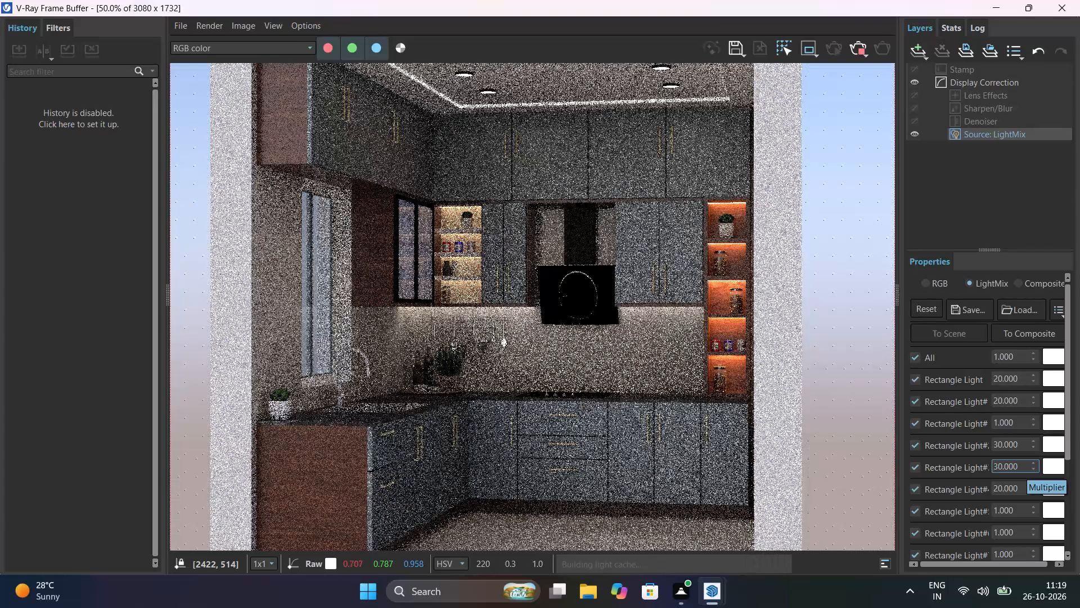
scroll(1006, 547, "down", 3)
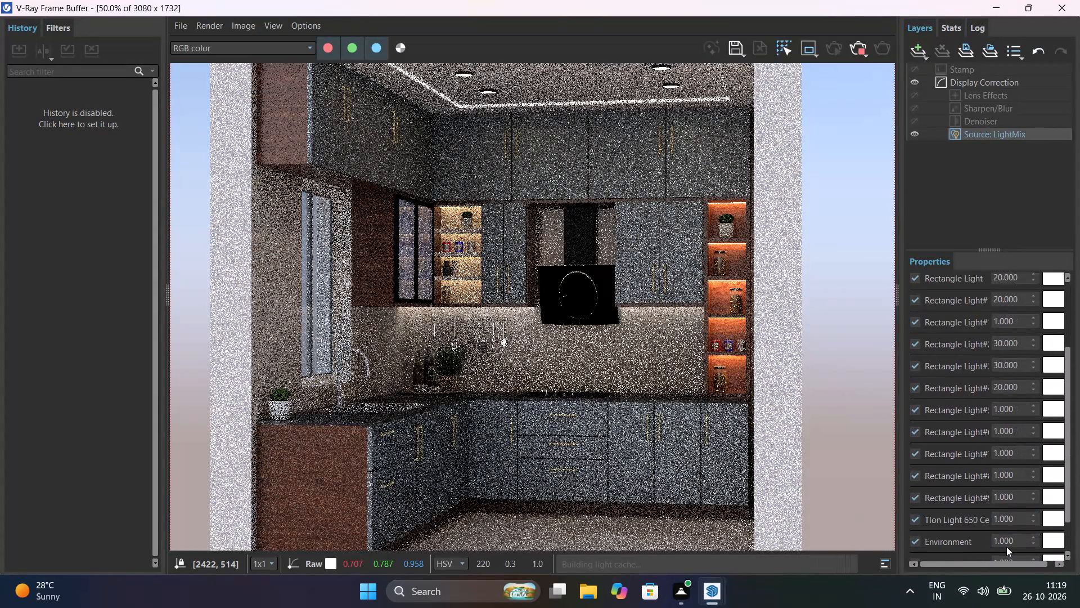
scroll(1006, 547, "down", 2)
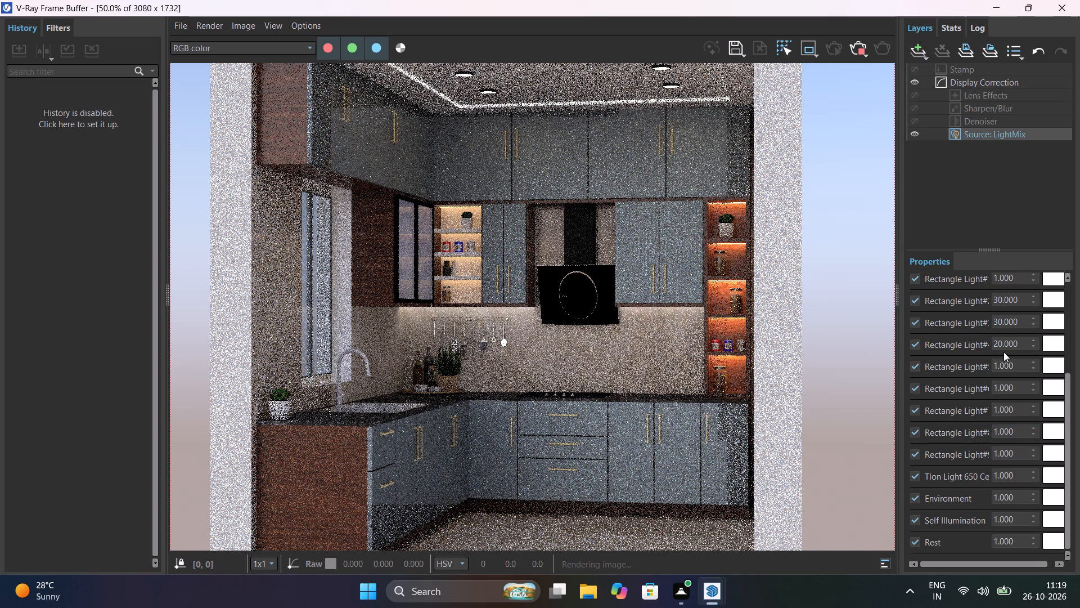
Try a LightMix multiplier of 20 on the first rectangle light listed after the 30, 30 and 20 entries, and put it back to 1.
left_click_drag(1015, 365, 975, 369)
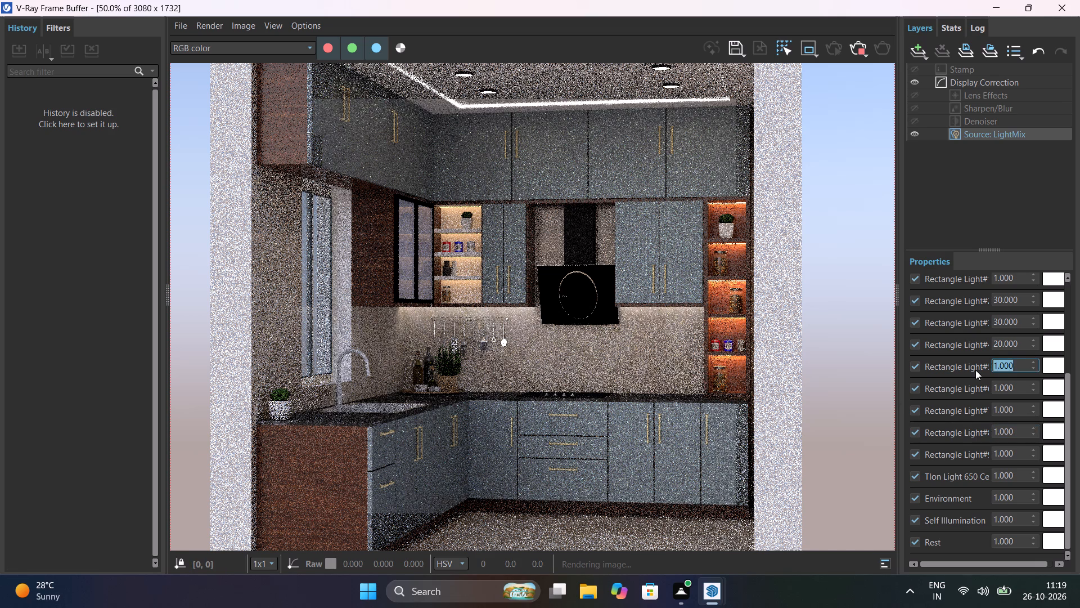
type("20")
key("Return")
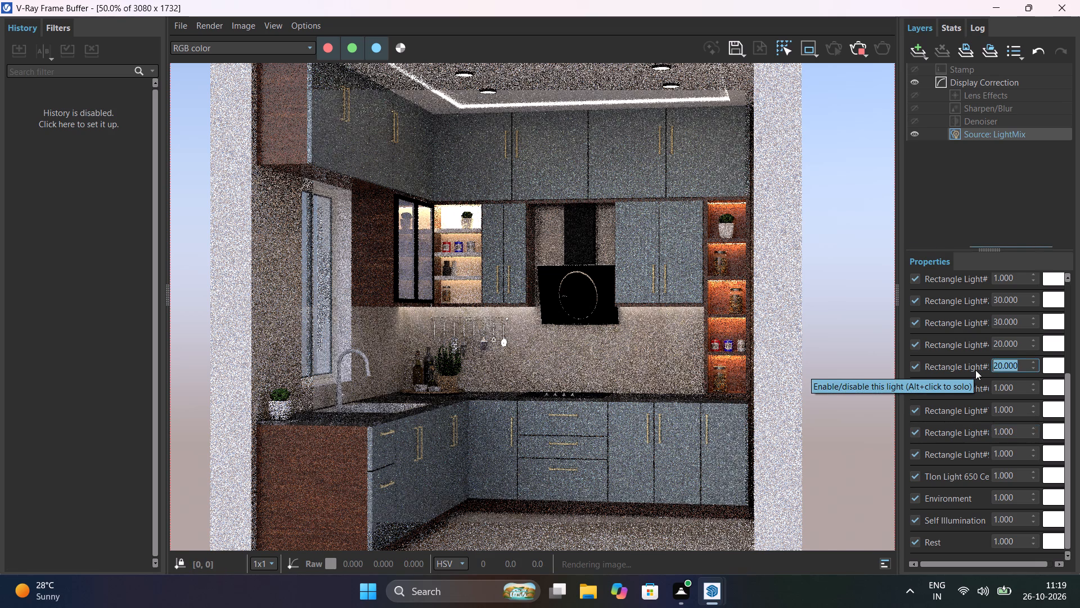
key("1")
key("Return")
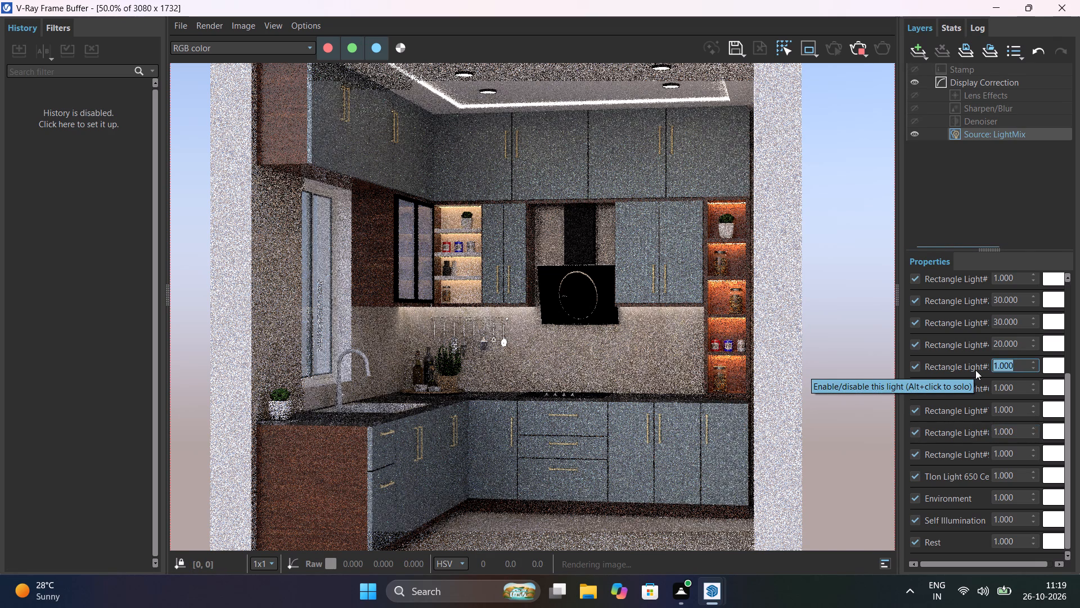
Set the LightMix multiplier to 20 for the rectangle light under the wall cabinet between the hood and the open shelves.
scroll(1016, 528, "down", 4)
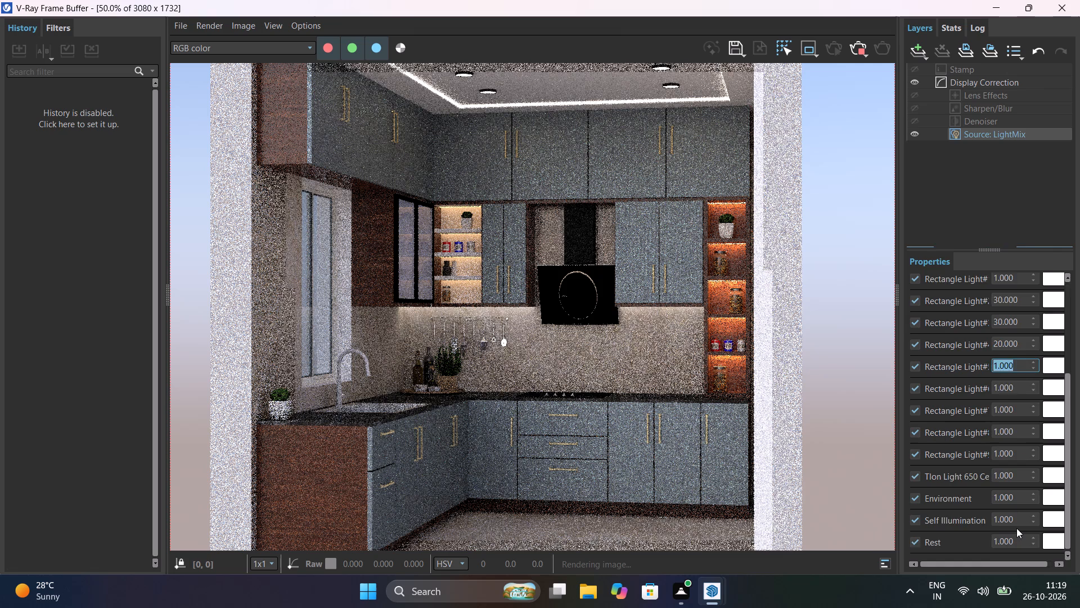
scroll(1016, 528, "up", 2)
scroll(1022, 400, "up", 2)
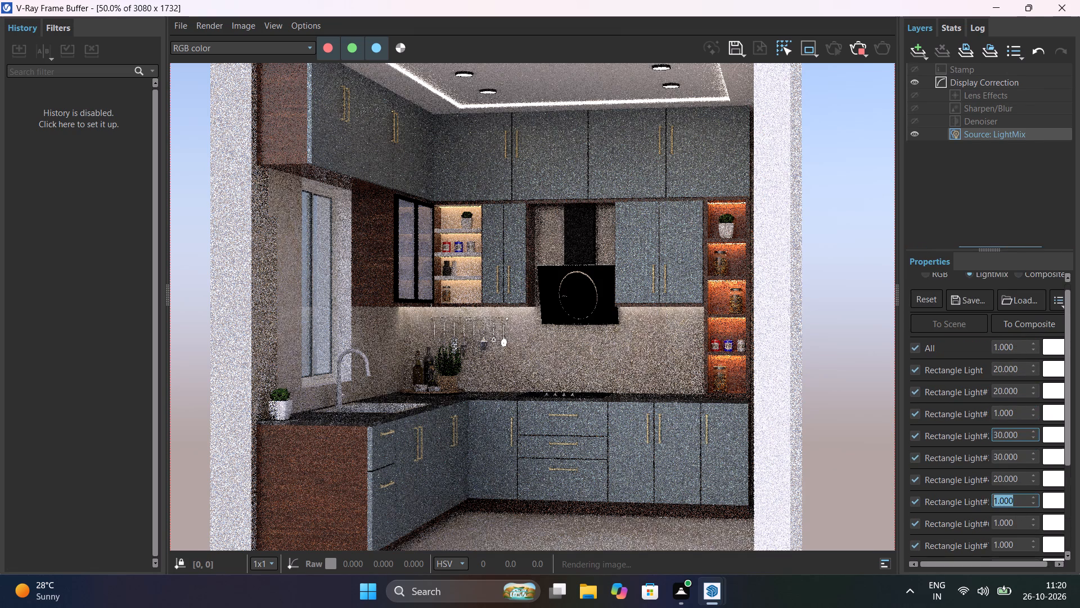
left_click_drag(1024, 411, 951, 411)
type("20")
key("Return")
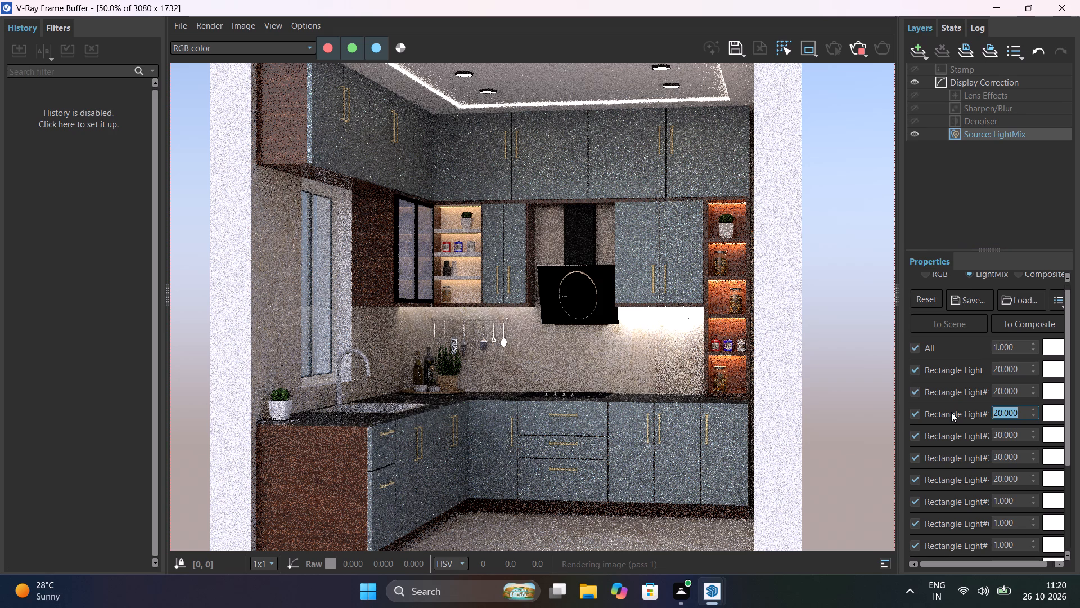
Set the LightMix colour temperature to 3500 K for the rectangle light under the wall cabinet between the hood and the open shelves.
left_click(1057, 411)
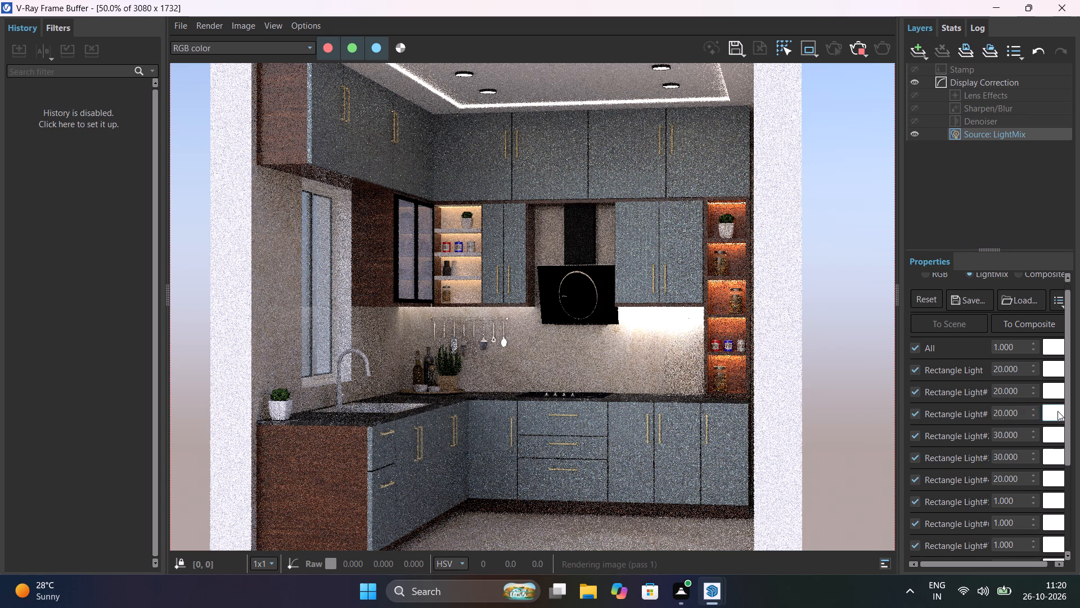
left_click_drag(909, 336, 863, 334)
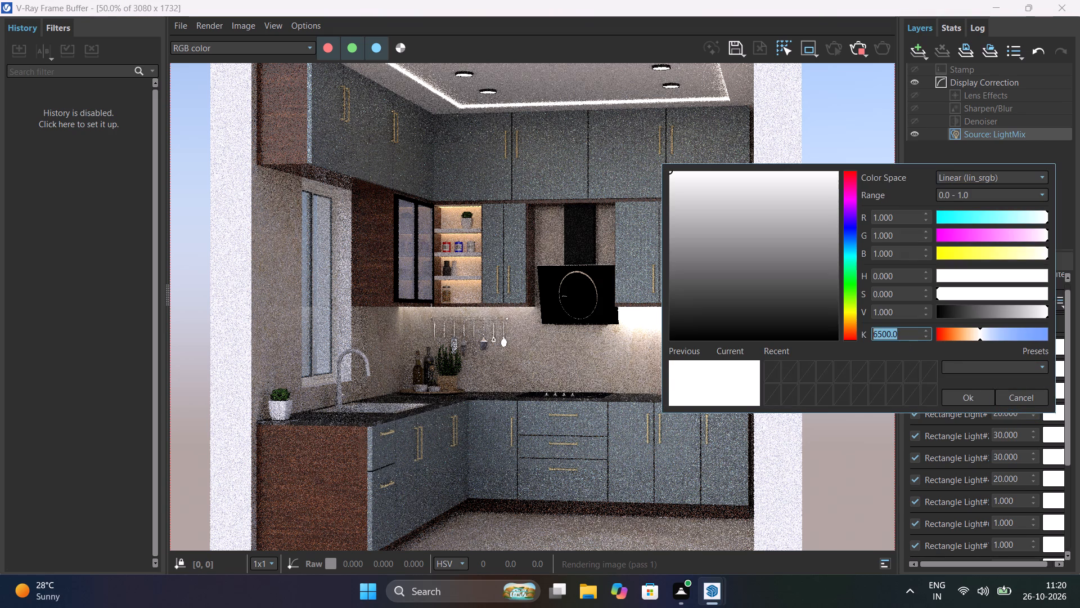
left_click_drag(863, 334, 836, 334)
type("3500")
key("Return")
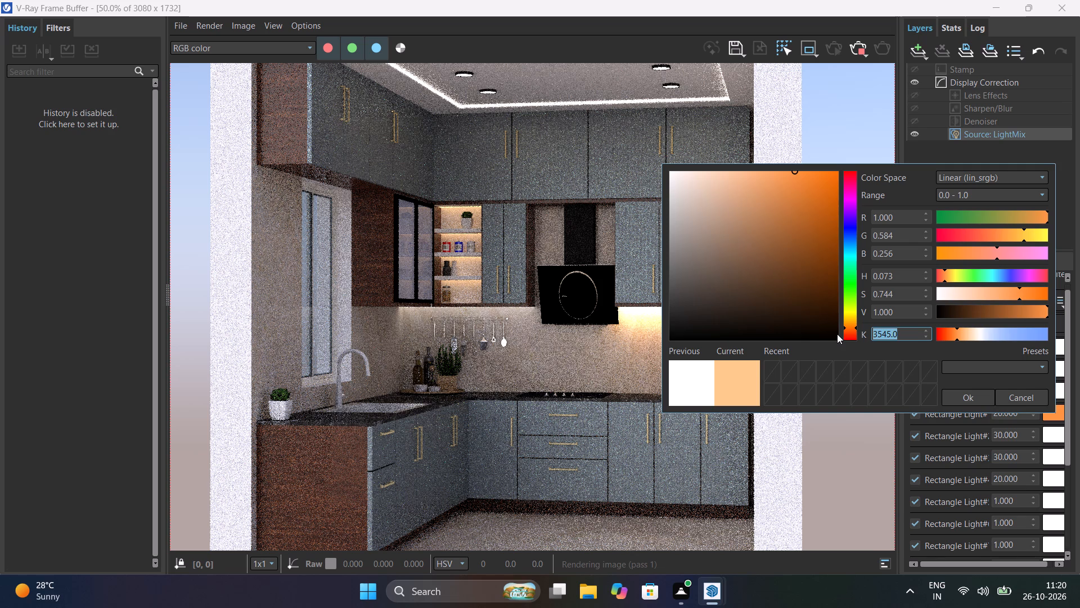
left_click(967, 400)
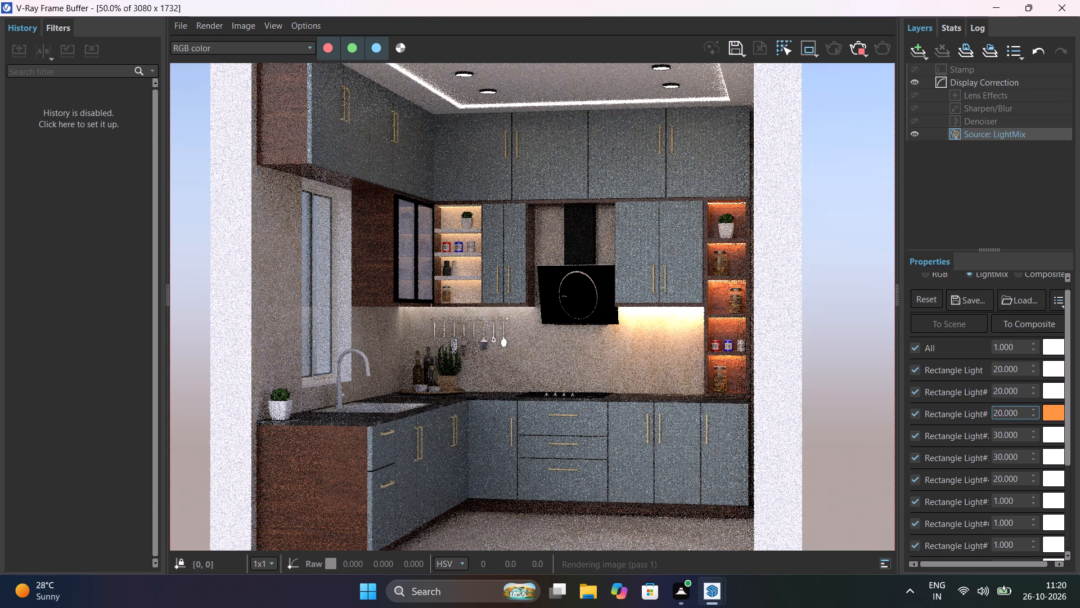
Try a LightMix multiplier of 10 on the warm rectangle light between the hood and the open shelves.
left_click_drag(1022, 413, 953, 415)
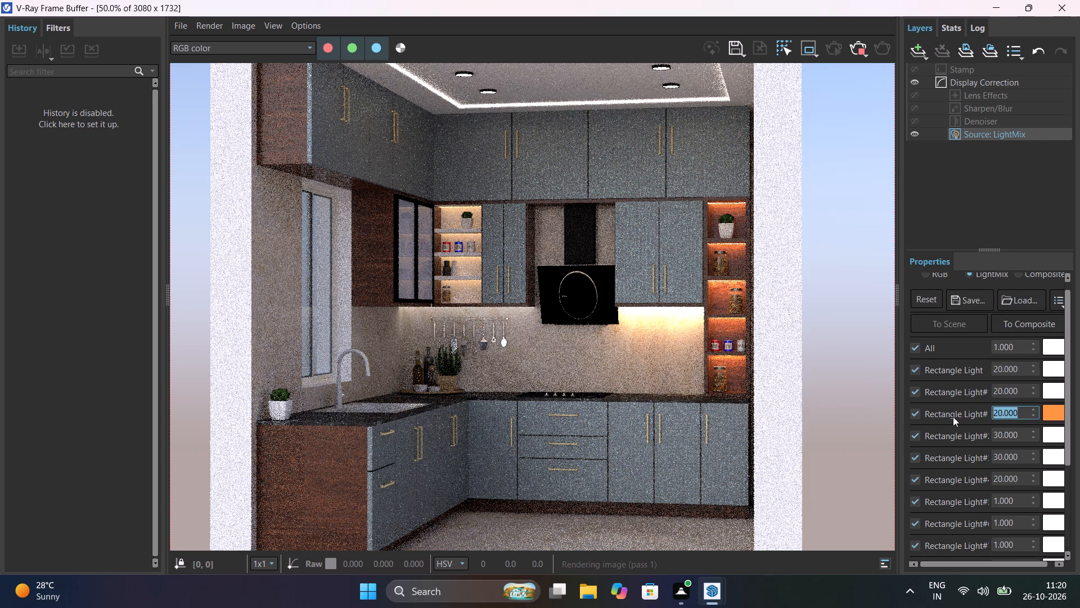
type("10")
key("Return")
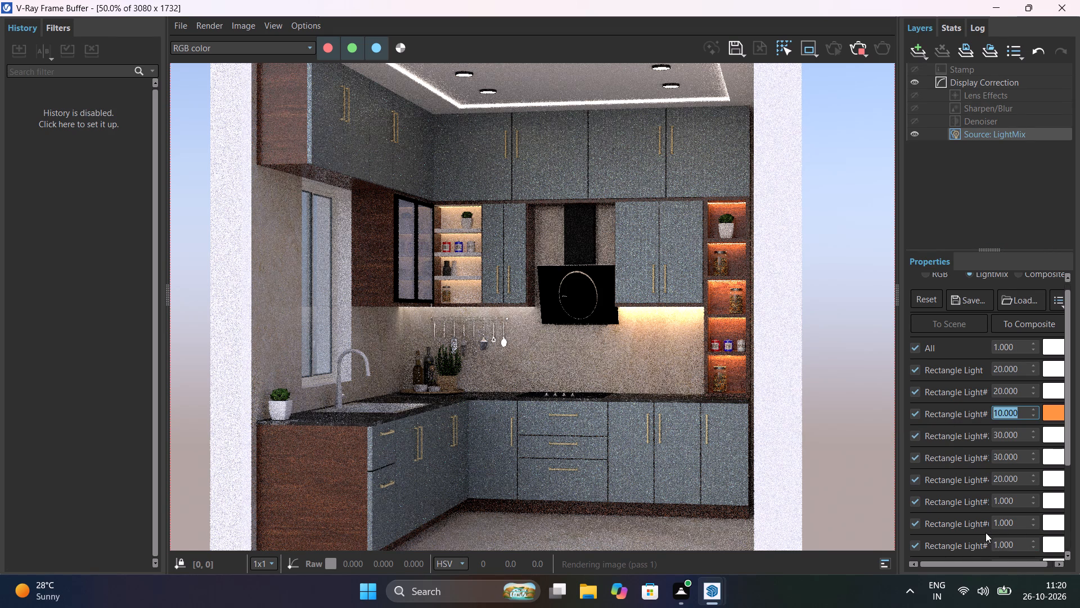
Identify the rectangle light under the wall cabinets on the utensil-rail side of the hood and set its LightMix colour temperature to 3500 K.
left_click(917, 524)
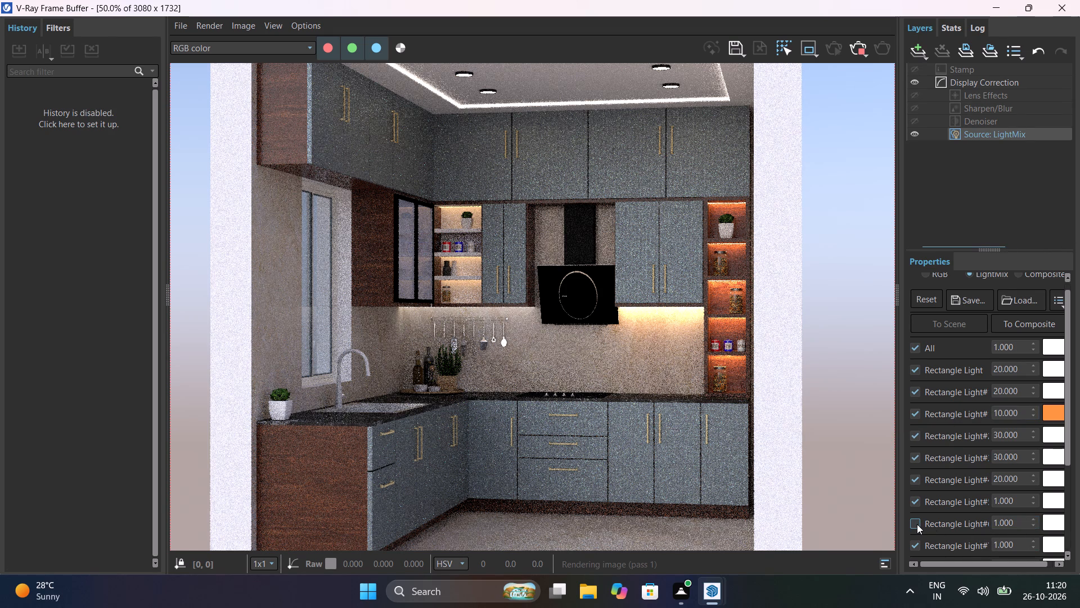
left_click(917, 524)
scroll(917, 524, "down", 2)
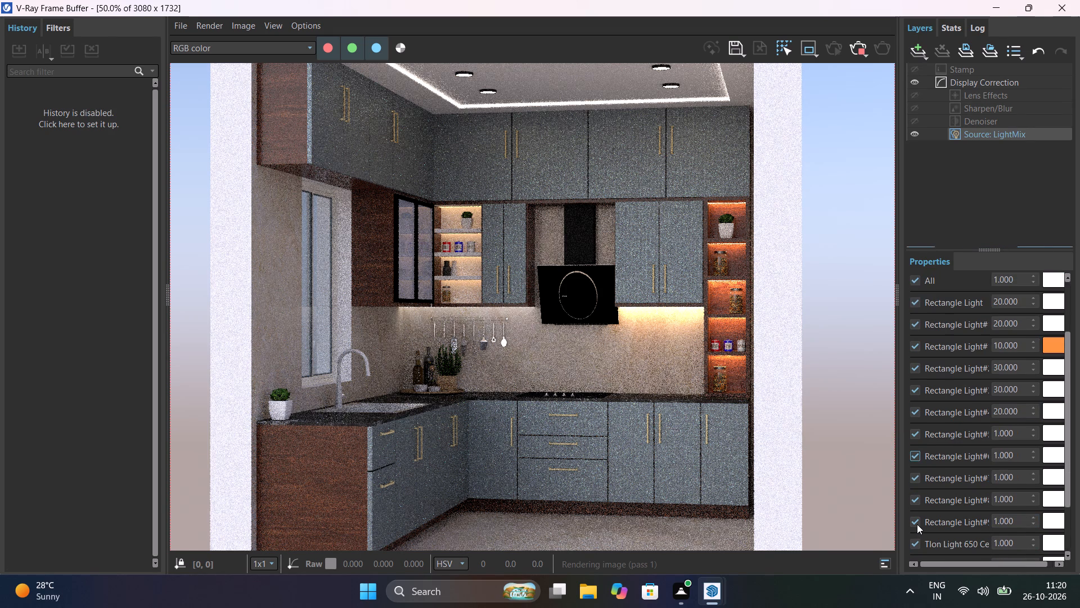
left_click(917, 524)
left_click(917, 524)
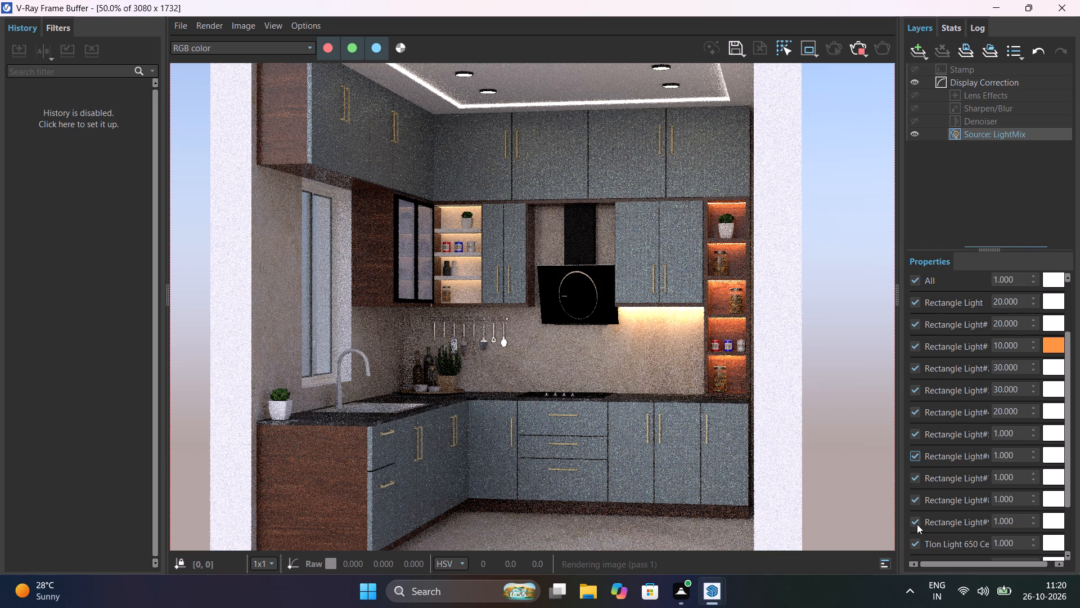
left_click(1059, 517)
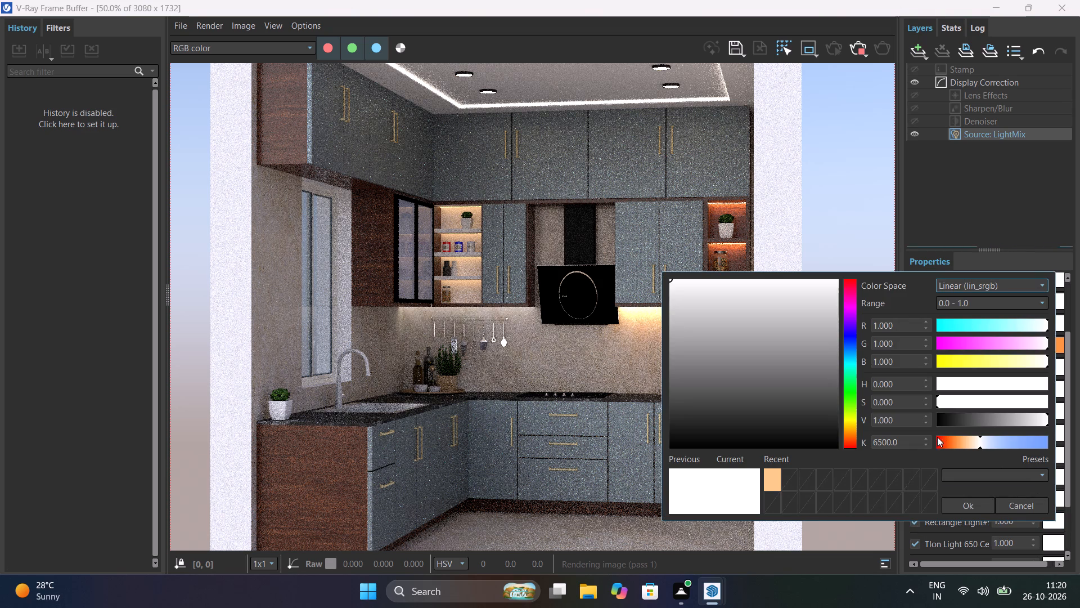
left_click_drag(907, 445, 833, 445)
type("3500")
key("Return")
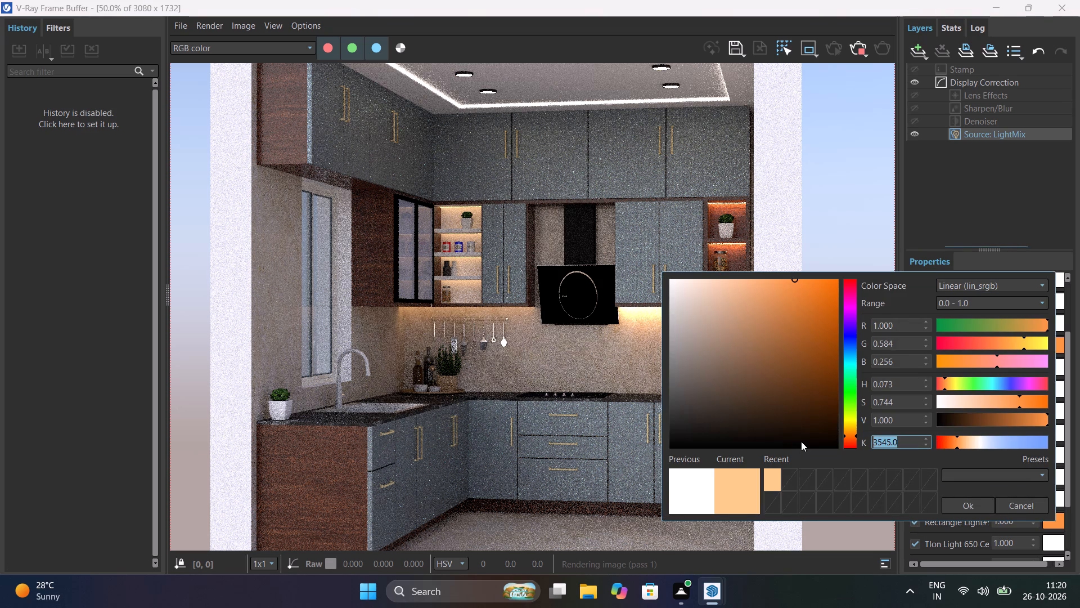
left_click(964, 504)
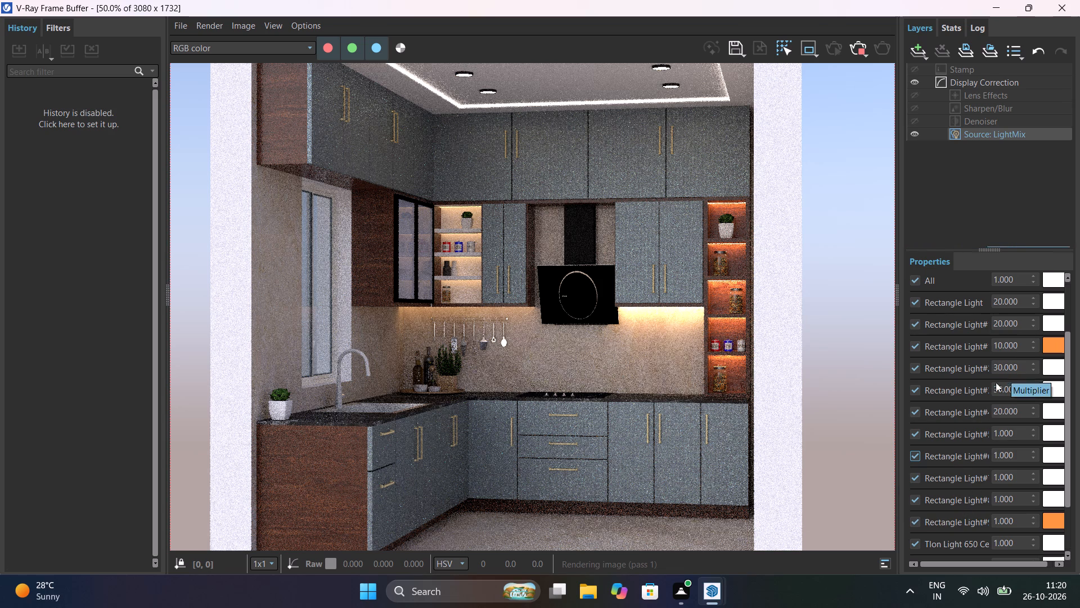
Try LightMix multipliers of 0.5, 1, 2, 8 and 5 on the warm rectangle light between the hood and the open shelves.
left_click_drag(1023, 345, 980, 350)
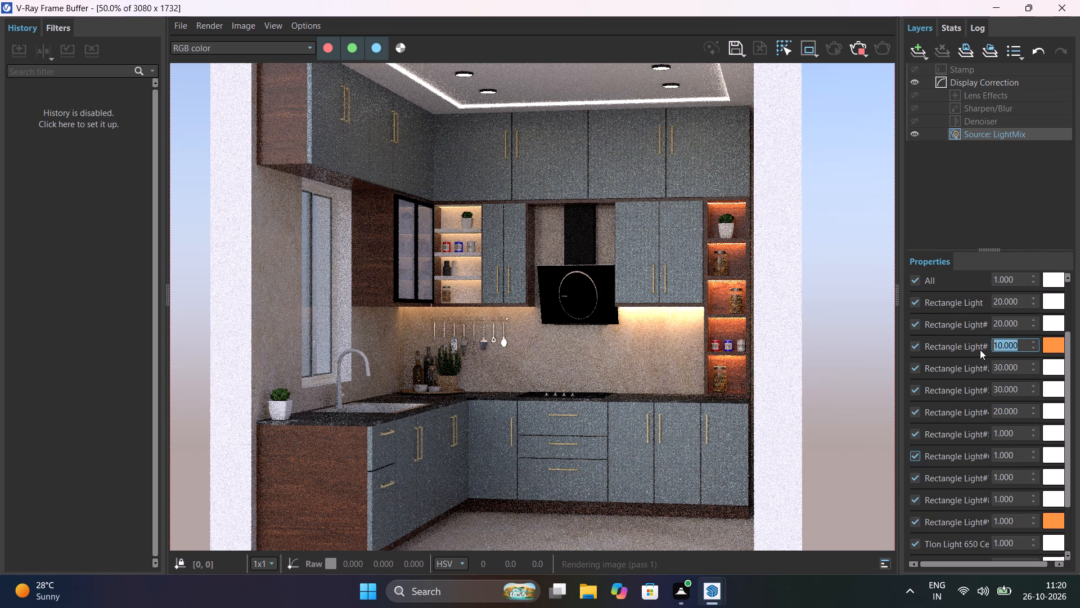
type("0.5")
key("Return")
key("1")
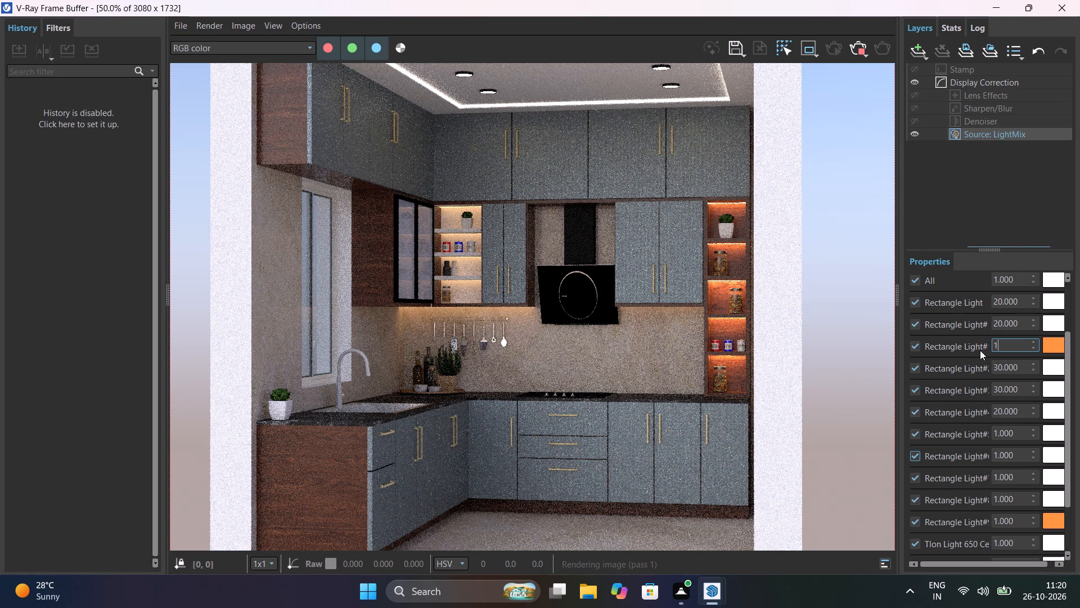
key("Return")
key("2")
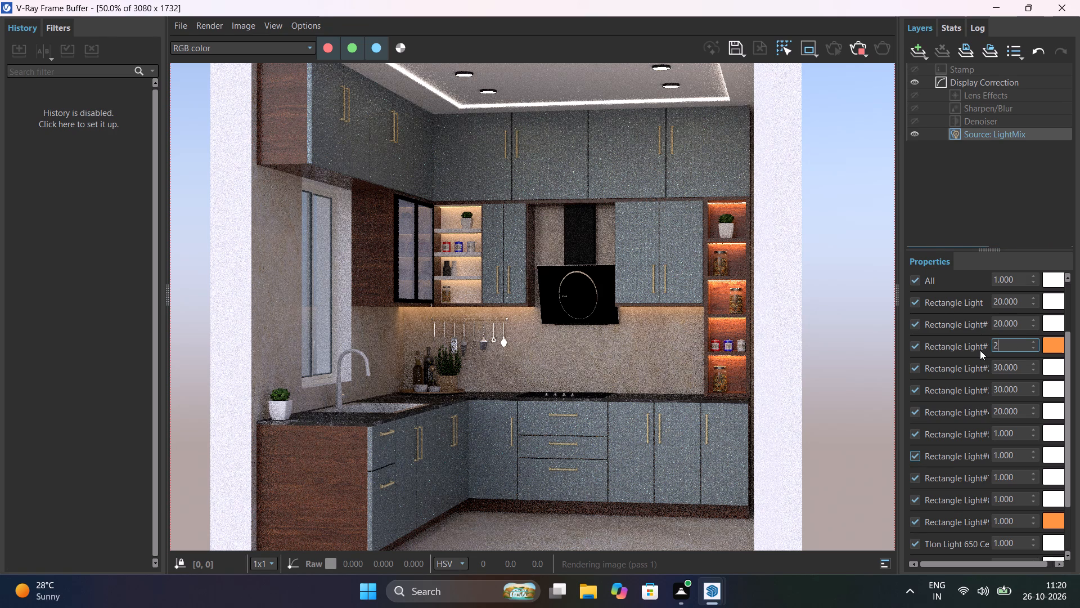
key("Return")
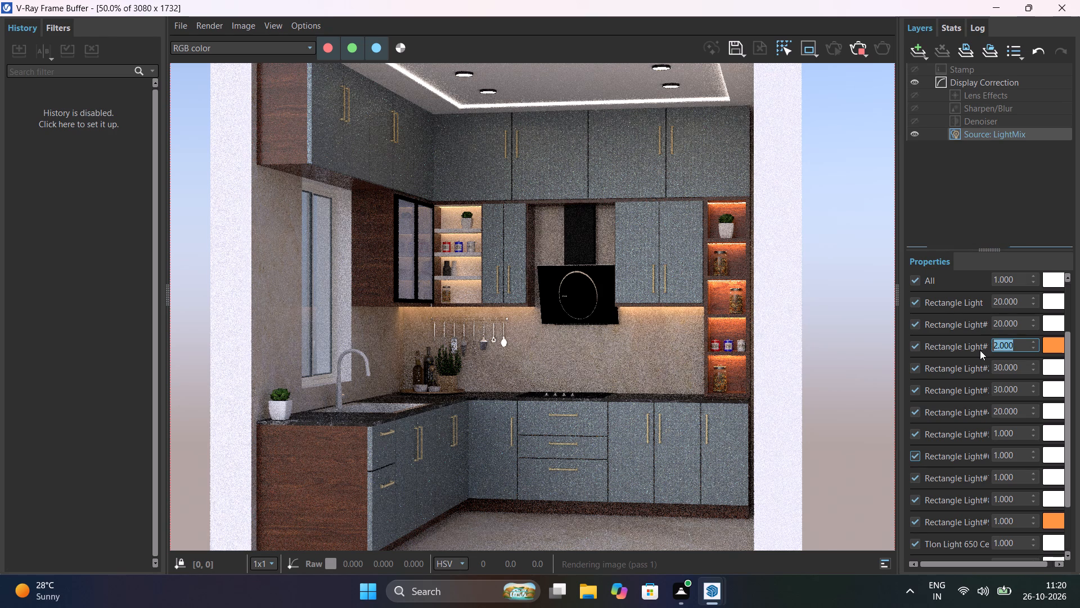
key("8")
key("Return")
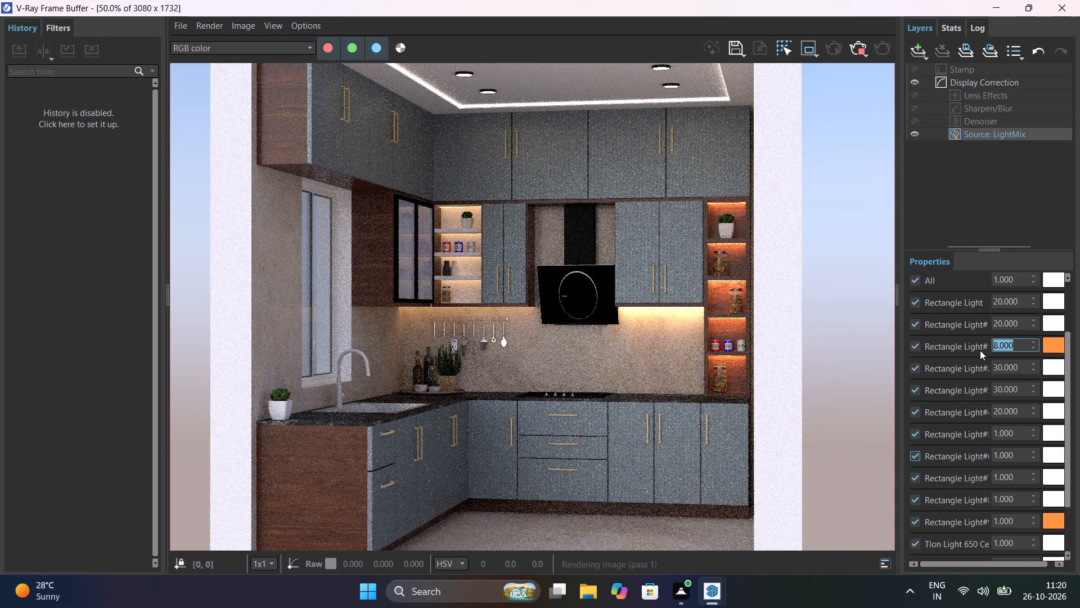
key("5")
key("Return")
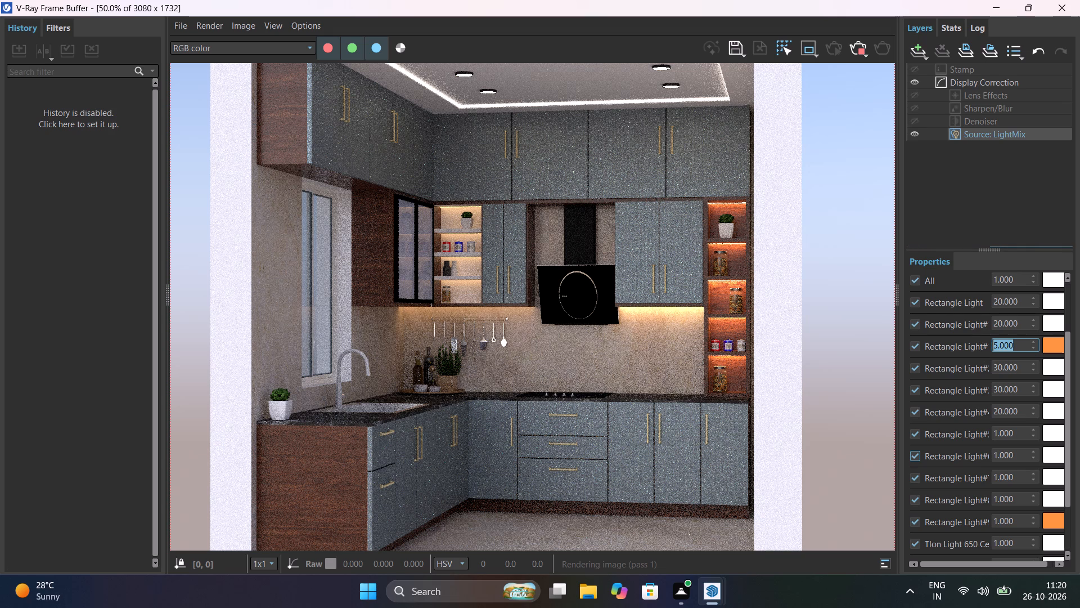
Try a LightMix multiplier of 1 on the rectangle light between the hood and the open shelves, and settle on 2.
left_click_drag(1028, 346, 982, 353)
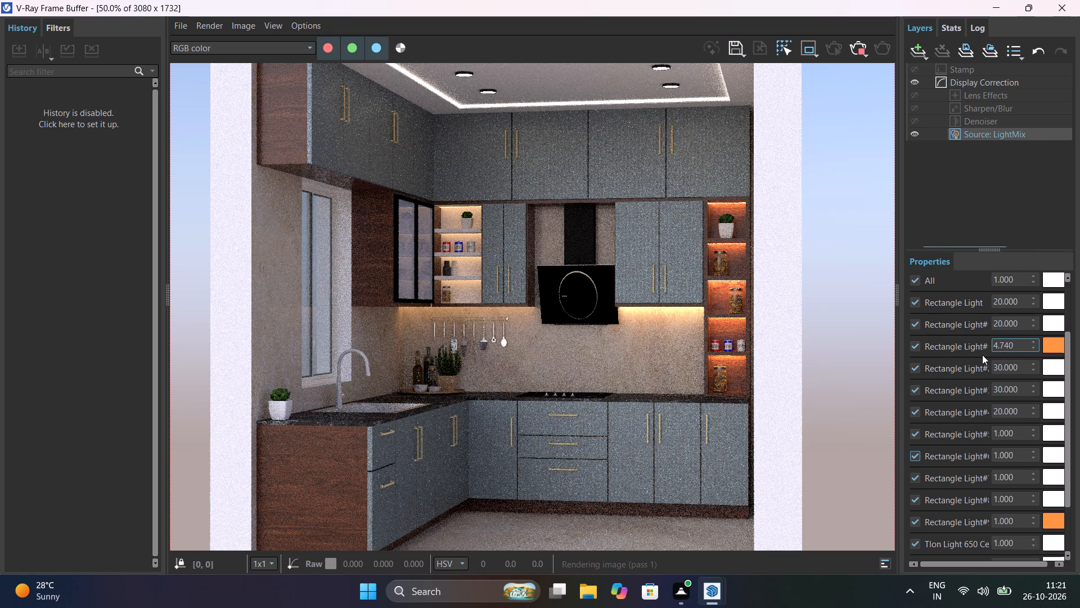
key("BackSpace")
key("BackSpace")
key("BackSpace")
key("BackSpace")
key("BackSpace")
key("1")
key("Return")
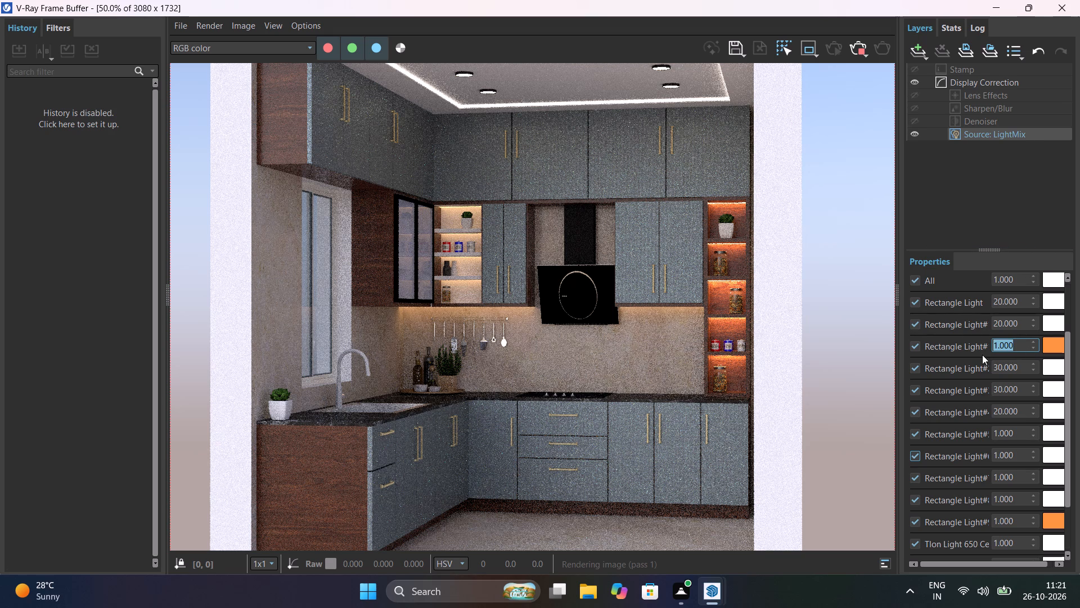
key("2")
key("Return")
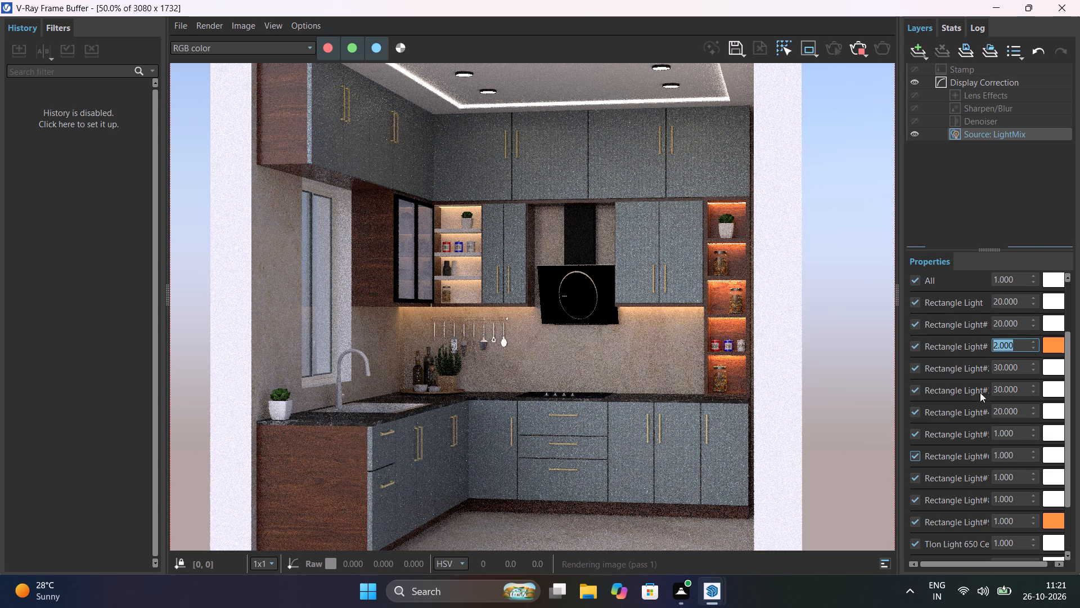
Set the LightMix multiplier to 2 for the warm rectangle light under the wall cabinets on the utensil-rail side of the hood.
scroll(980, 436, "down", 2)
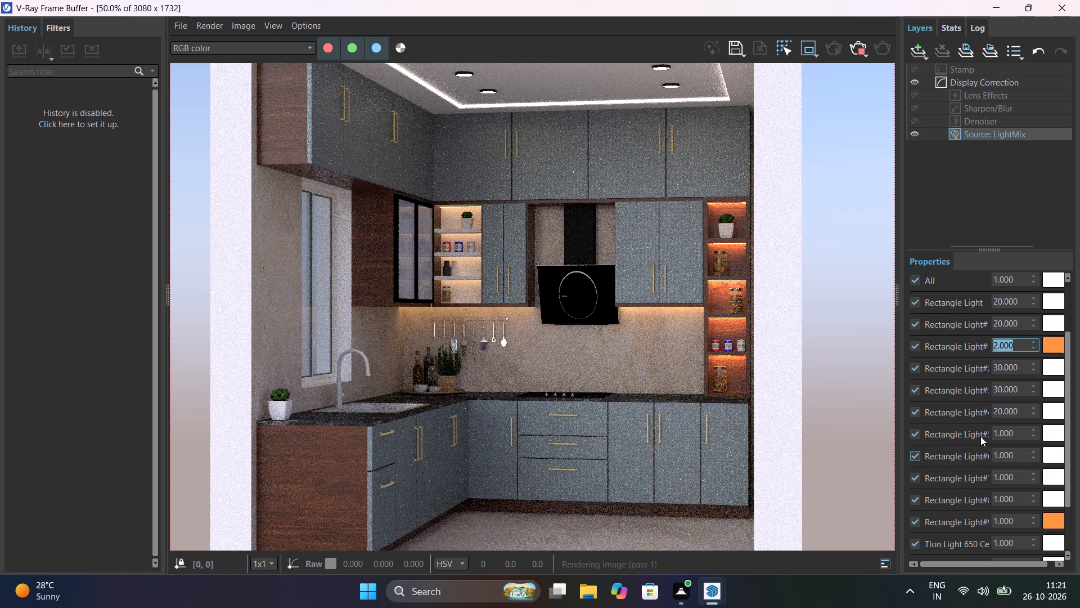
scroll(980, 436, "down", 2)
scroll(1019, 467, "down", 2)
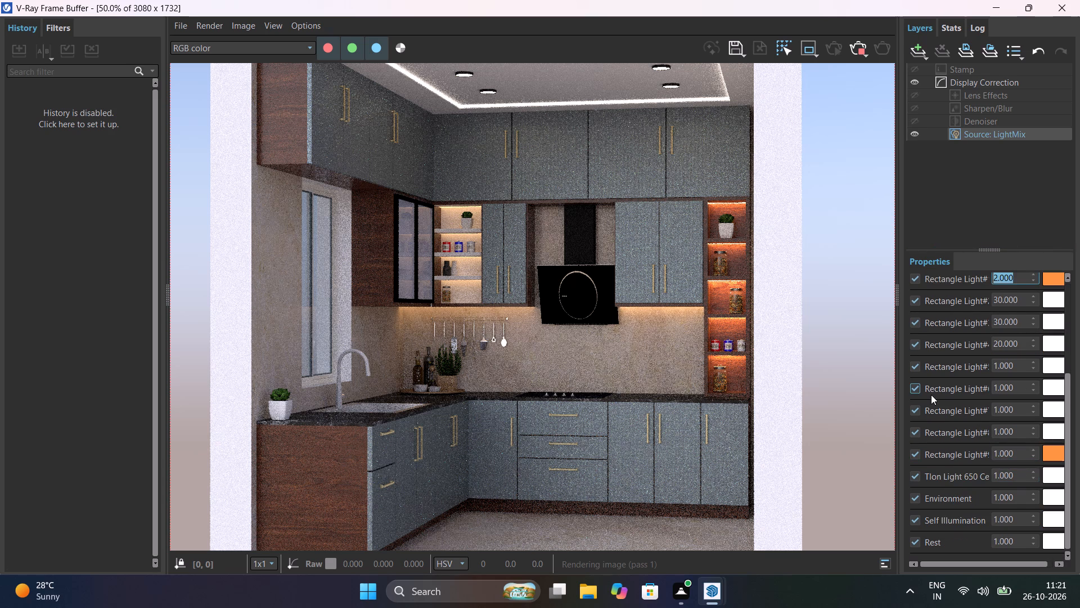
left_click(915, 387)
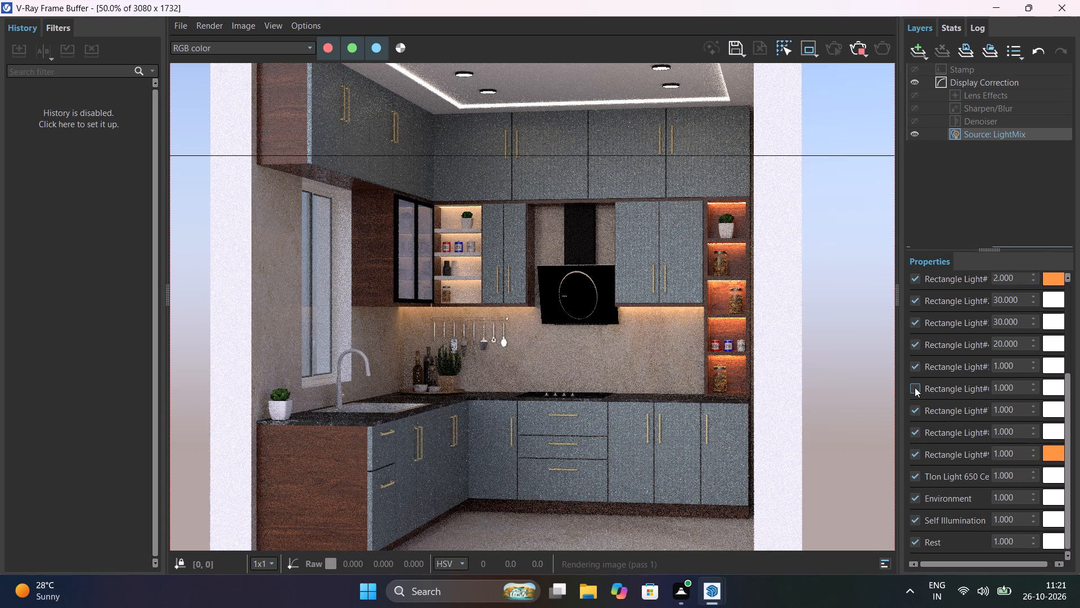
left_click(915, 387)
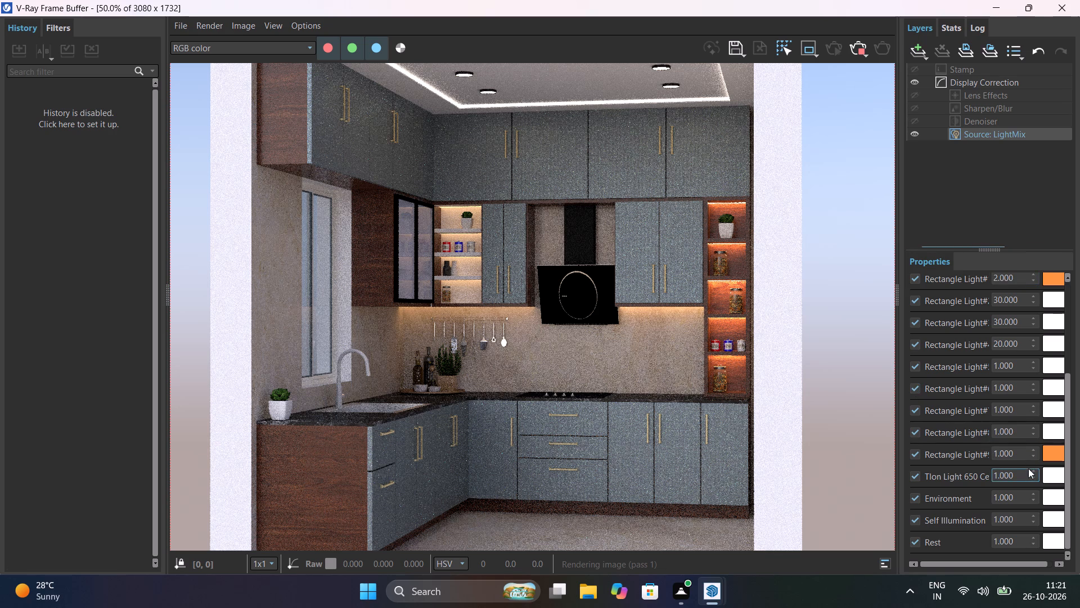
left_click_drag(1020, 454, 969, 453)
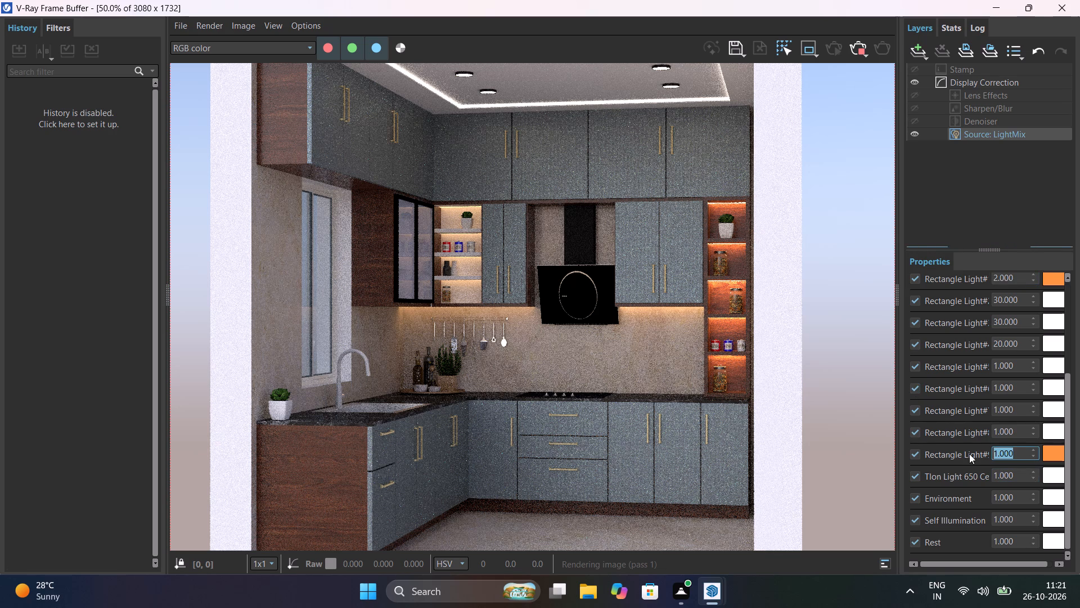
key("2")
key("Return")
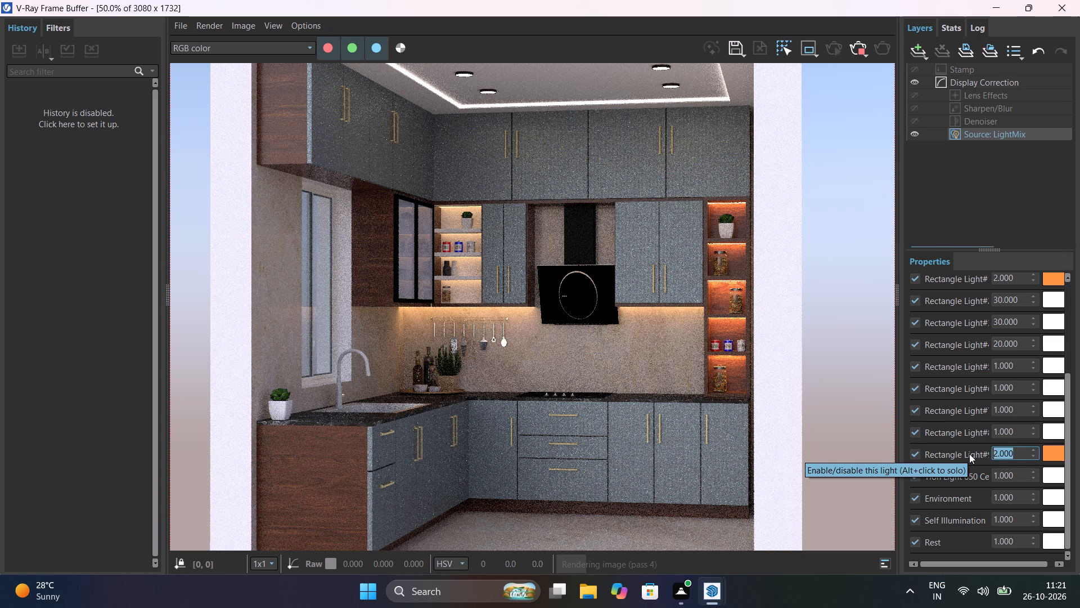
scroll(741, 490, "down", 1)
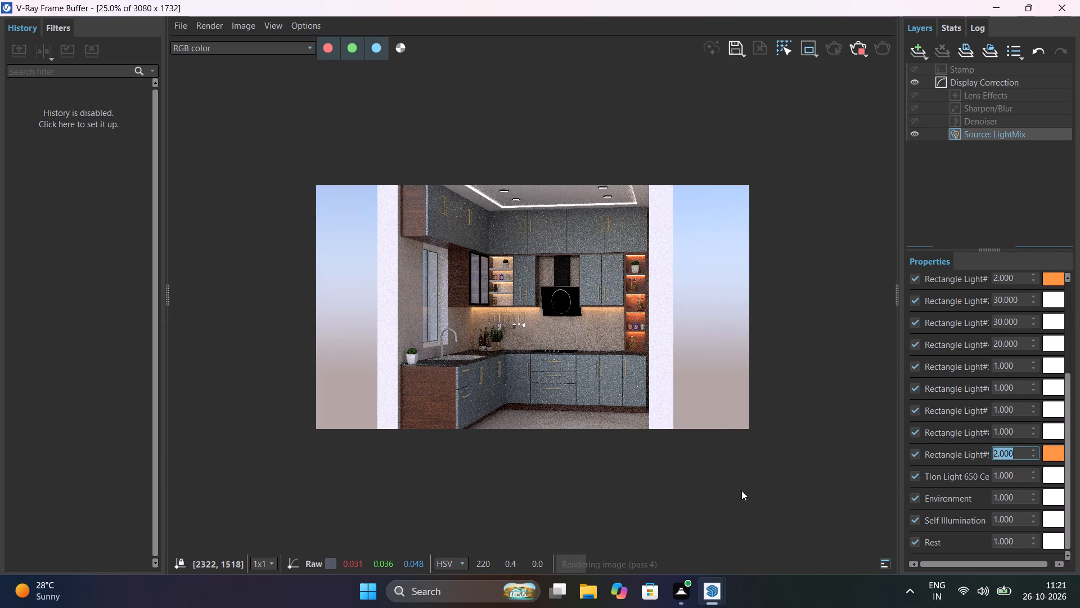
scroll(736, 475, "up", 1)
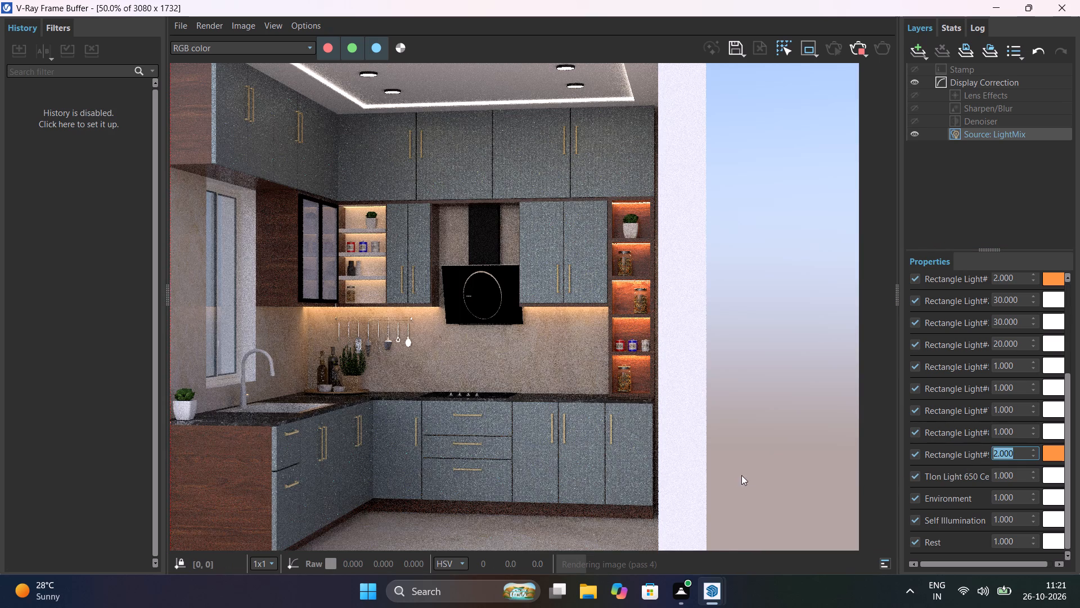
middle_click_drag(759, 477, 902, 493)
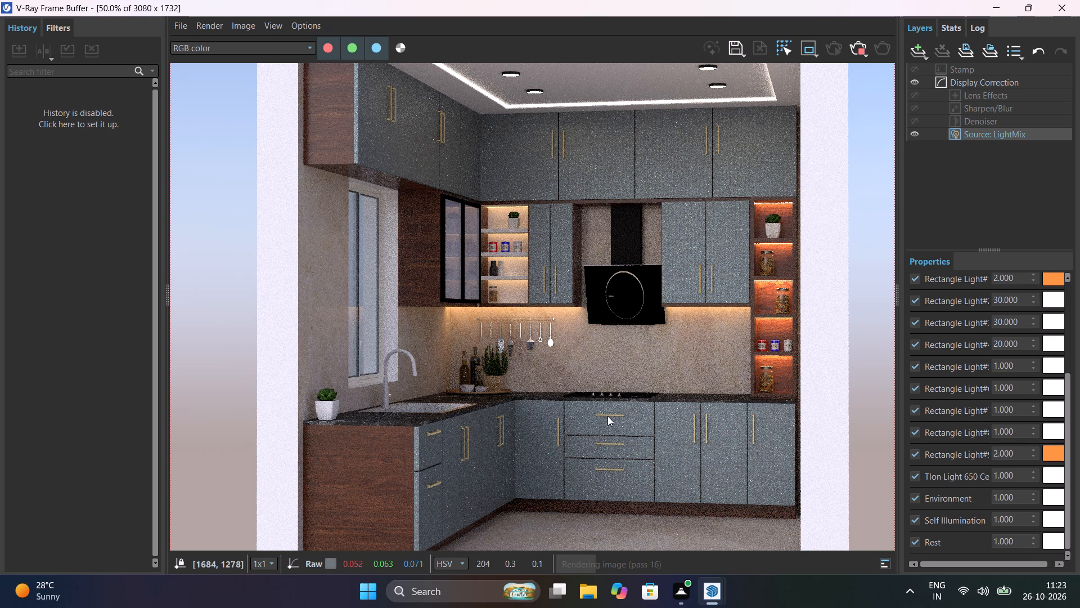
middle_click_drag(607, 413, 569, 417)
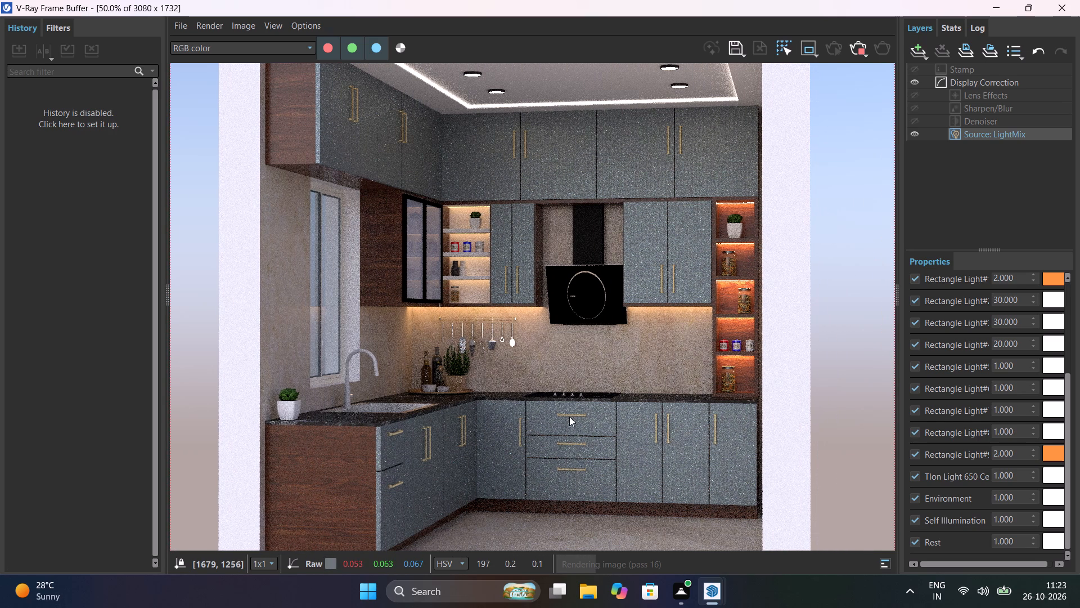
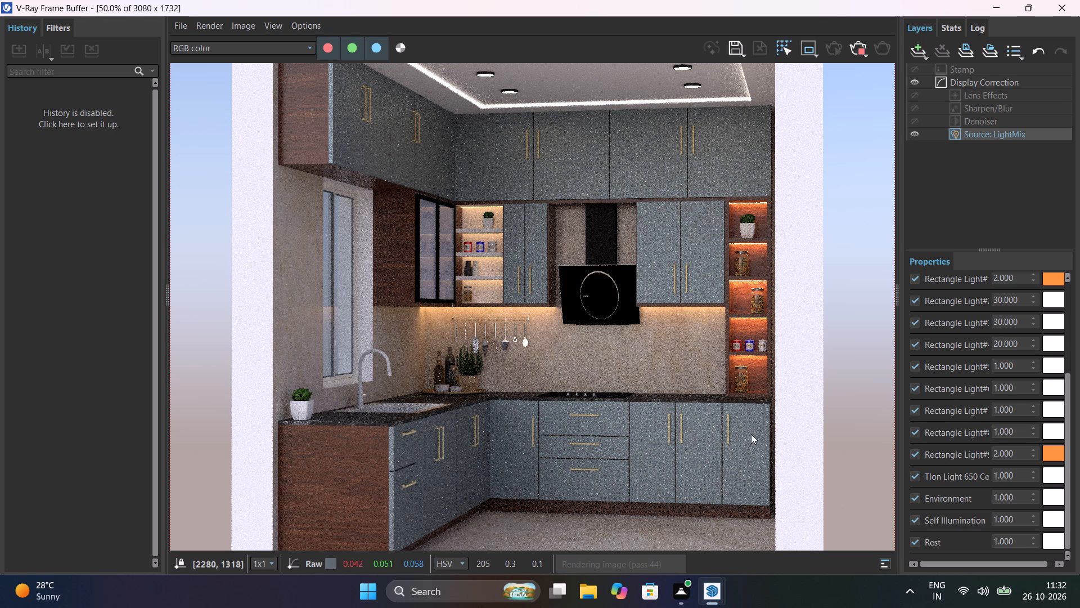
Examine the refining render up close around the hood wall, base cabinets and glass-door wall cabinet for noise and under-cabinet light quality.
scroll(751, 434, "down", 1)
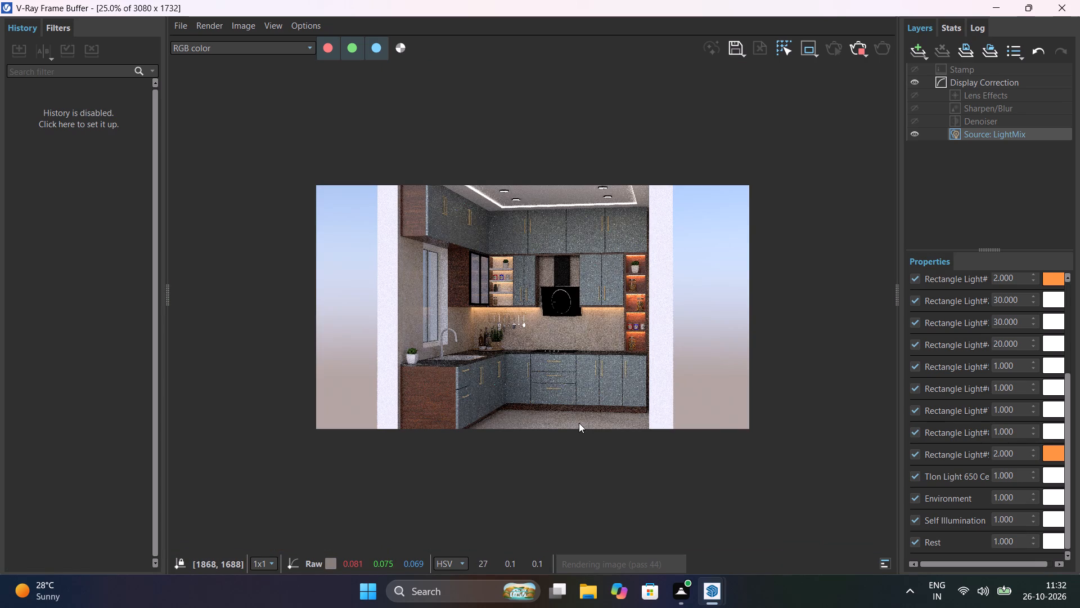
scroll(579, 423, "up", 1)
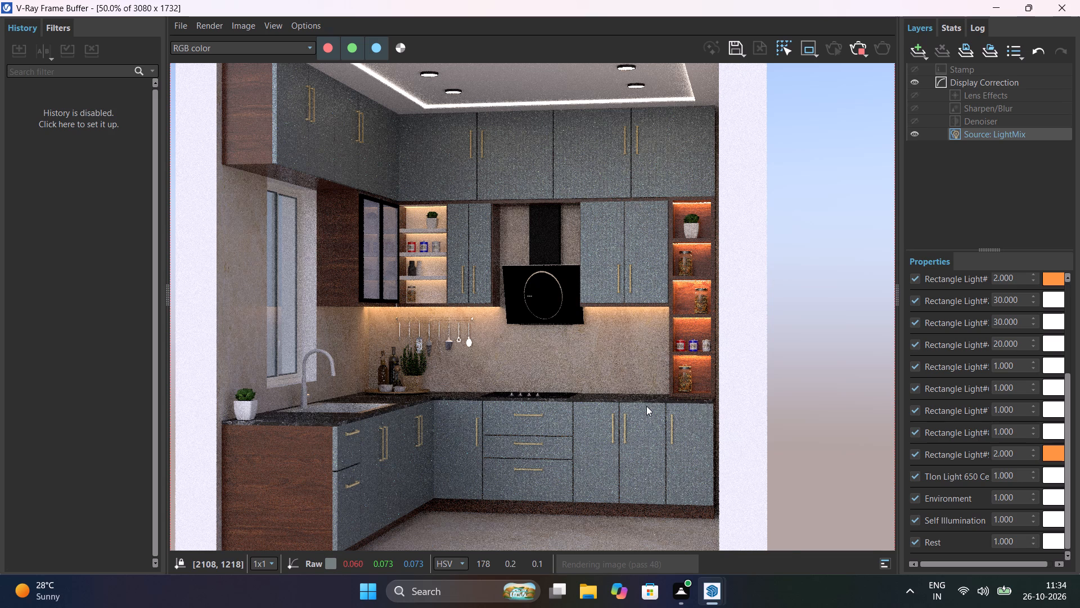
scroll(646, 406, "up", 1)
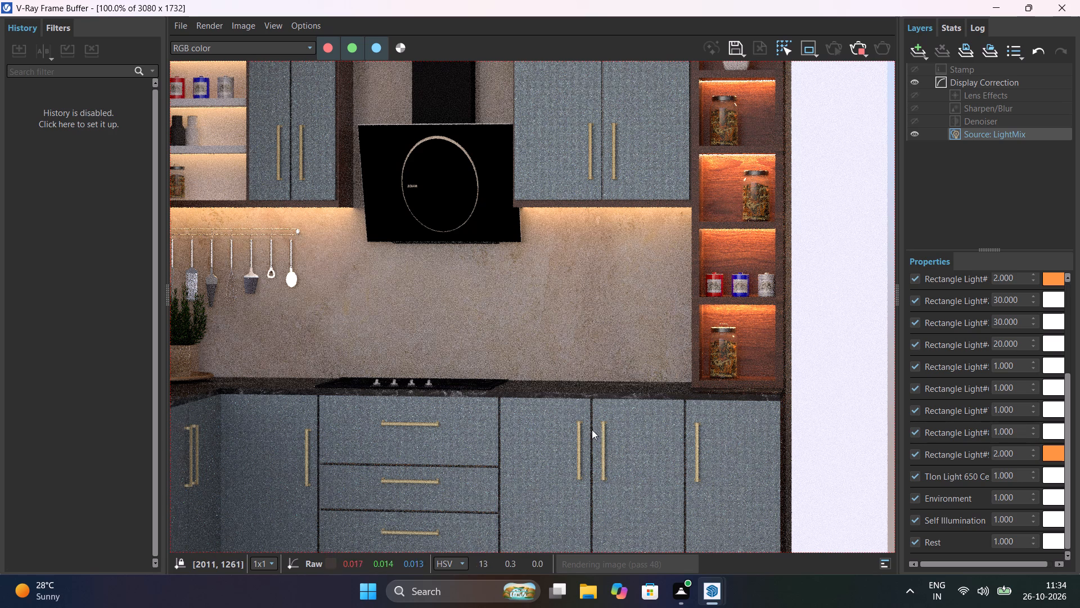
scroll(600, 433, "down", 2)
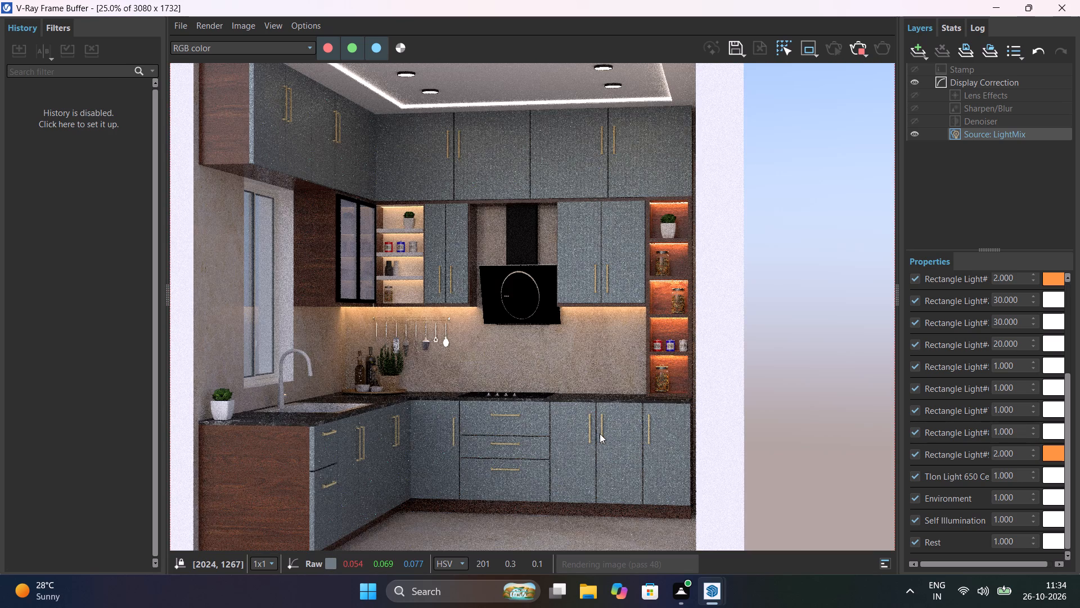
scroll(600, 433, "up", 1)
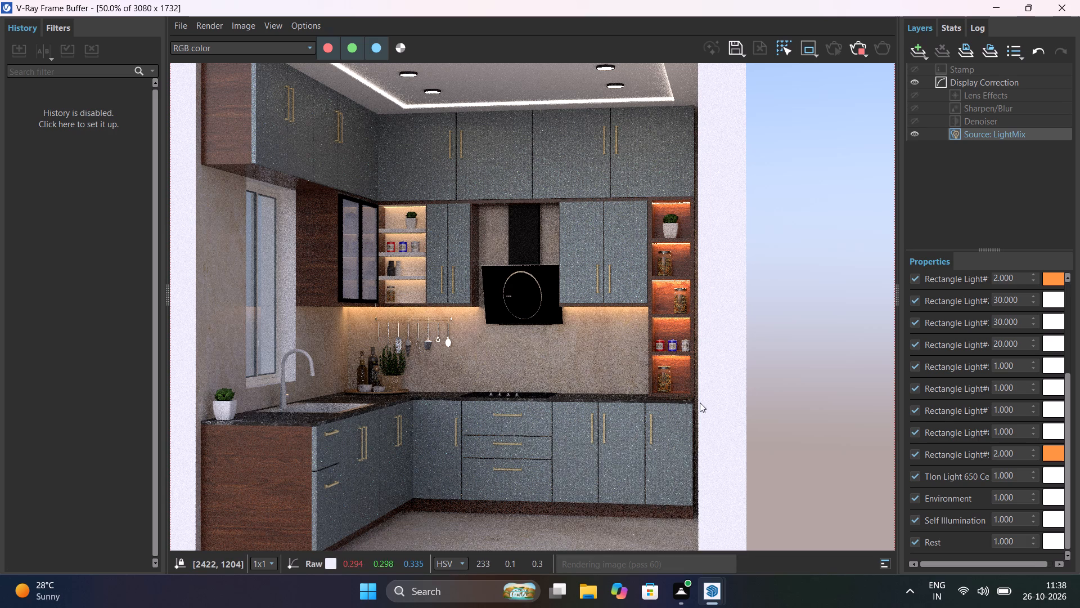
middle_click_drag(580, 421, 650, 451)
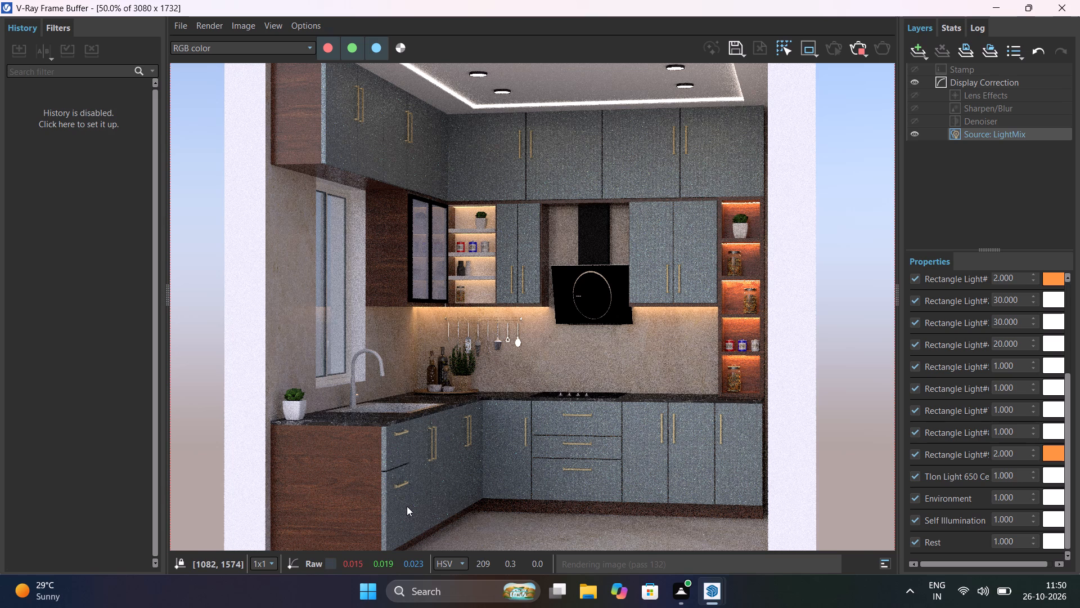
scroll(407, 506, "up", 3)
scroll(407, 506, "down", 3)
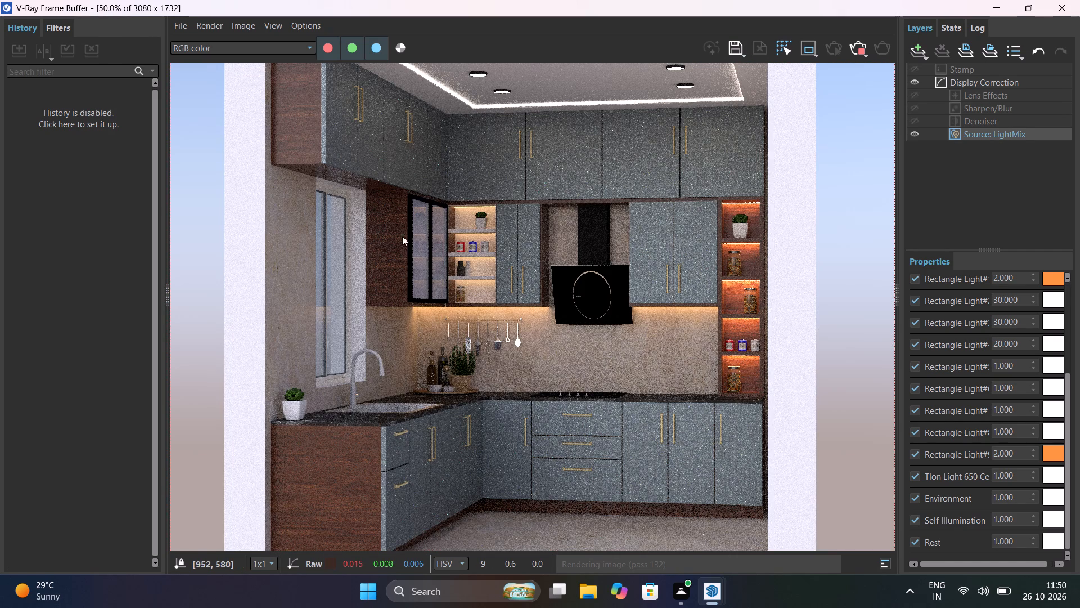
scroll(415, 239, "up", 3)
scroll(465, 438, "down", 1)
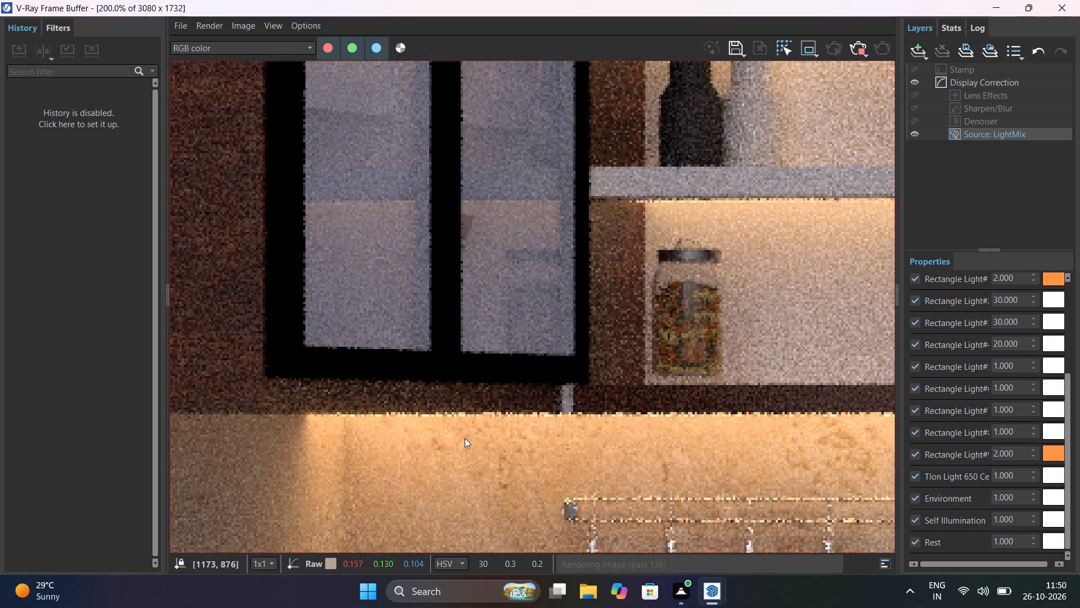
scroll(465, 438, "down", 2)
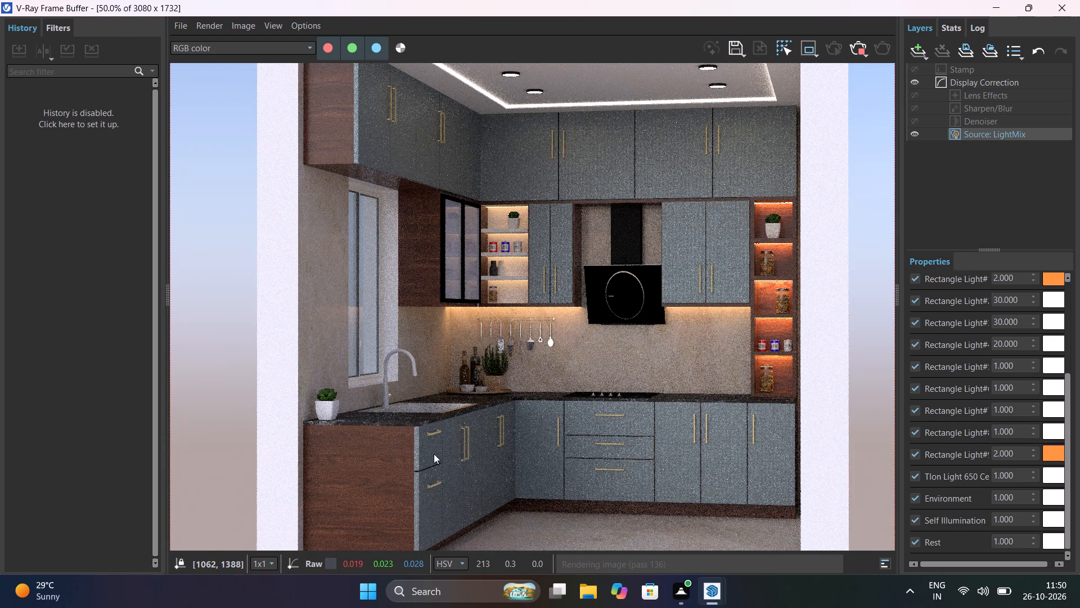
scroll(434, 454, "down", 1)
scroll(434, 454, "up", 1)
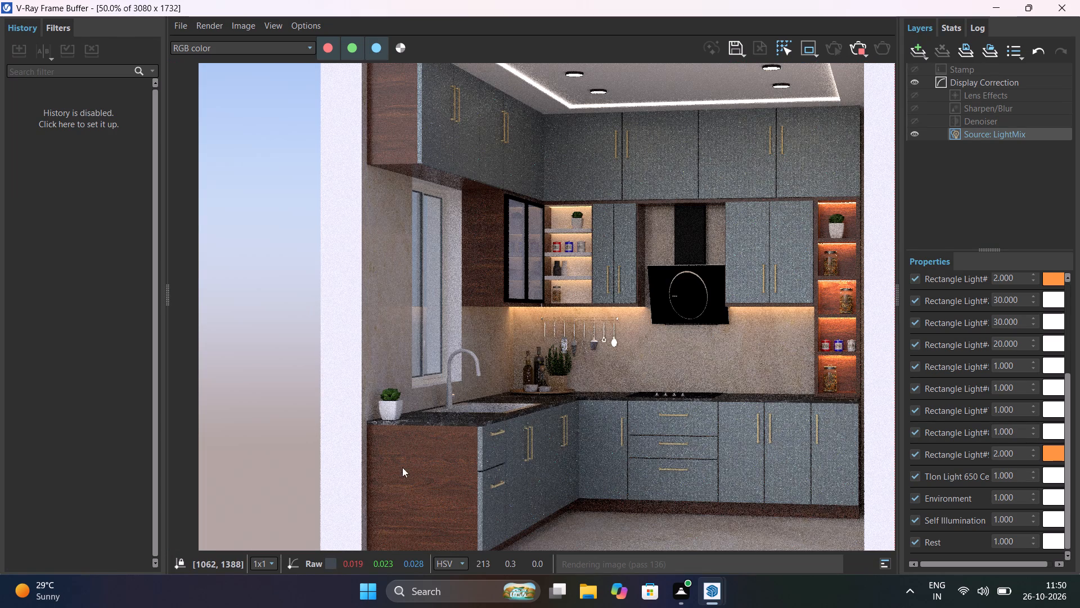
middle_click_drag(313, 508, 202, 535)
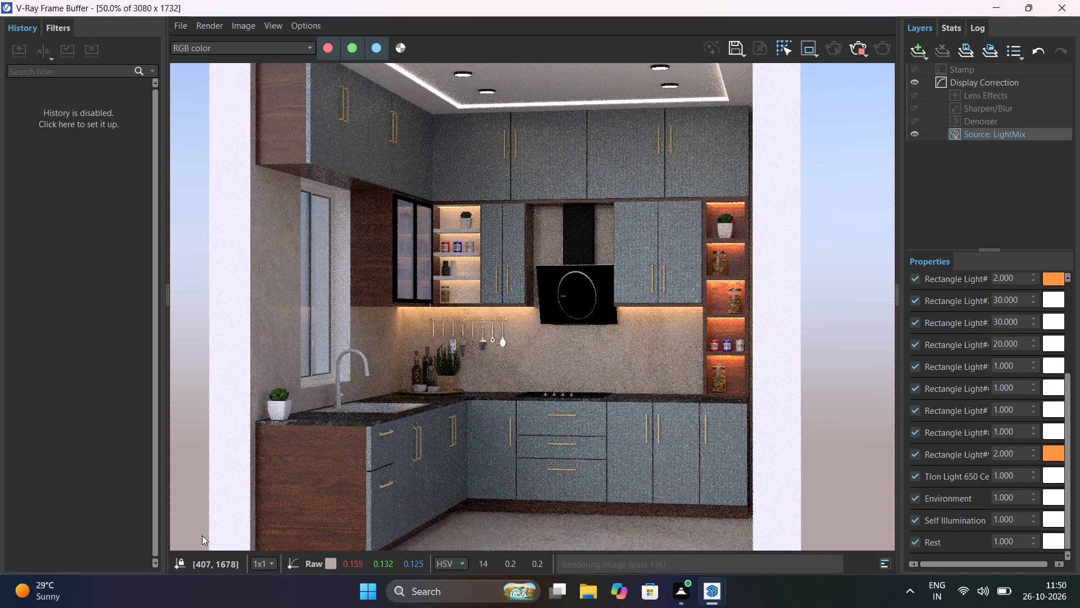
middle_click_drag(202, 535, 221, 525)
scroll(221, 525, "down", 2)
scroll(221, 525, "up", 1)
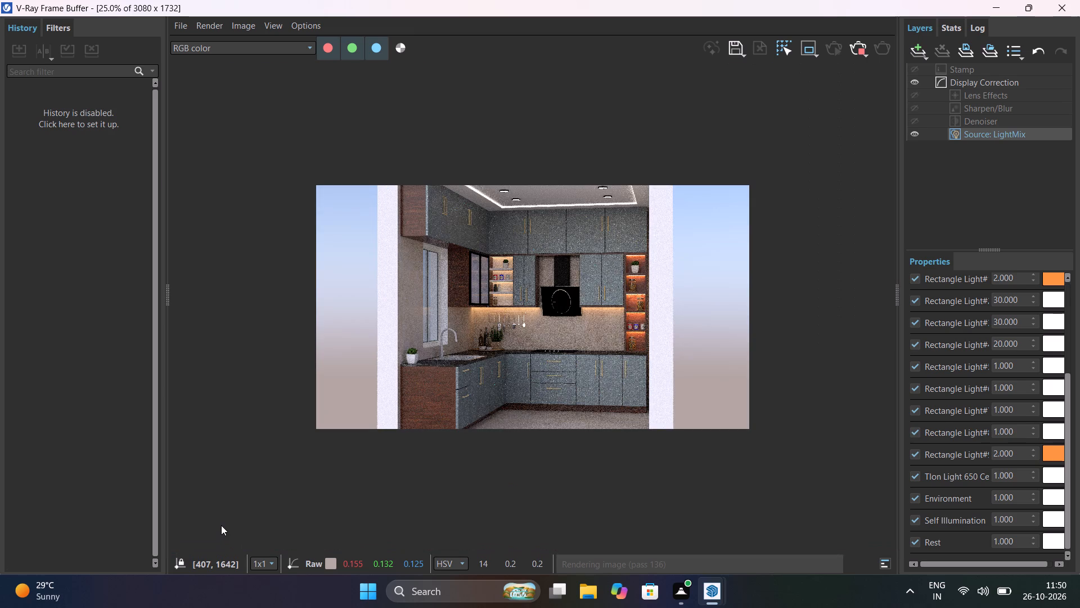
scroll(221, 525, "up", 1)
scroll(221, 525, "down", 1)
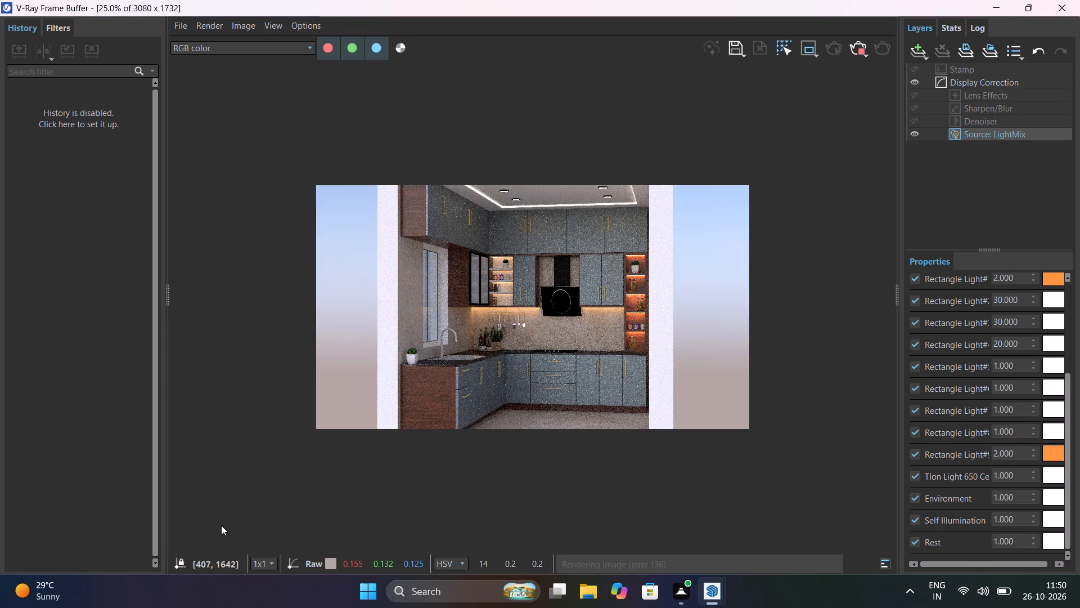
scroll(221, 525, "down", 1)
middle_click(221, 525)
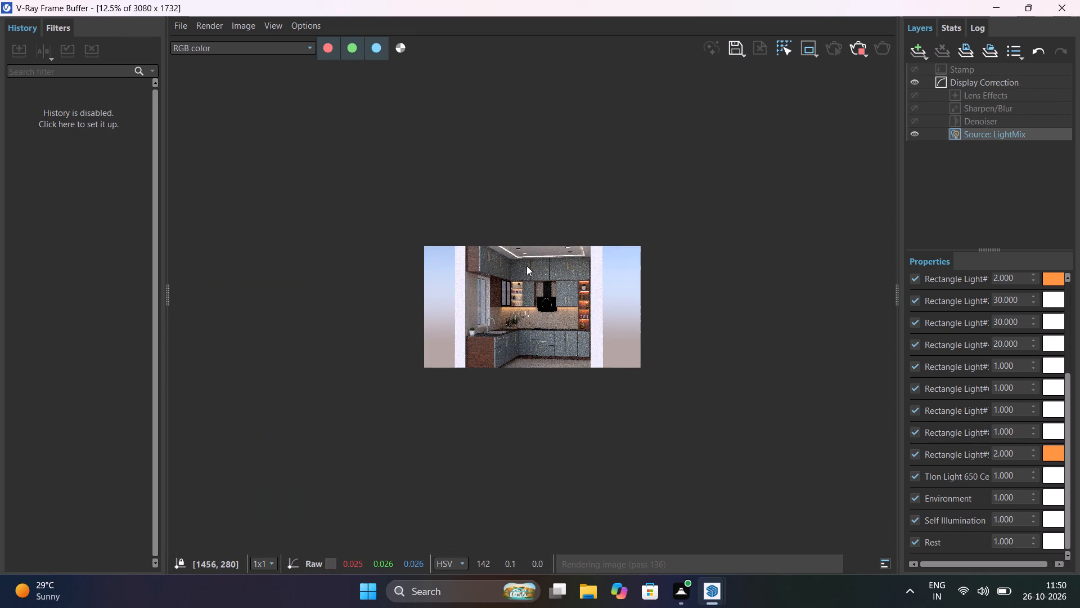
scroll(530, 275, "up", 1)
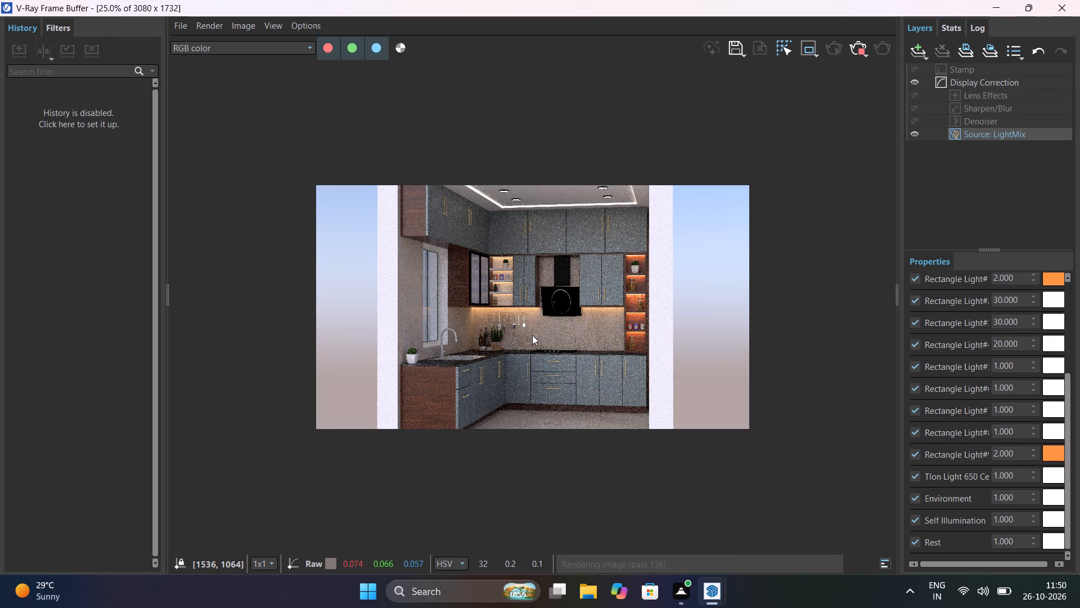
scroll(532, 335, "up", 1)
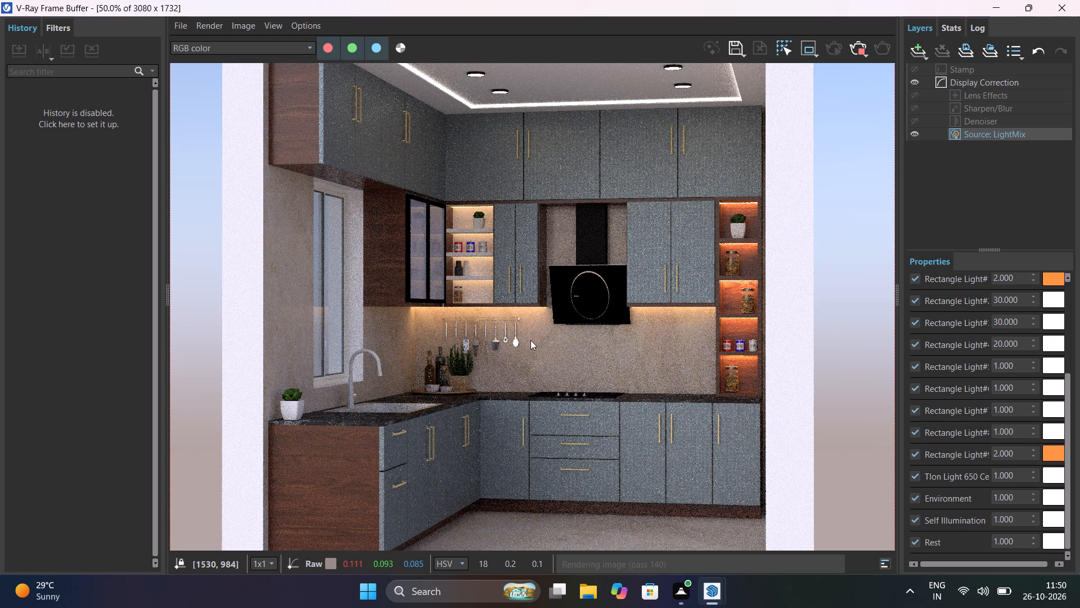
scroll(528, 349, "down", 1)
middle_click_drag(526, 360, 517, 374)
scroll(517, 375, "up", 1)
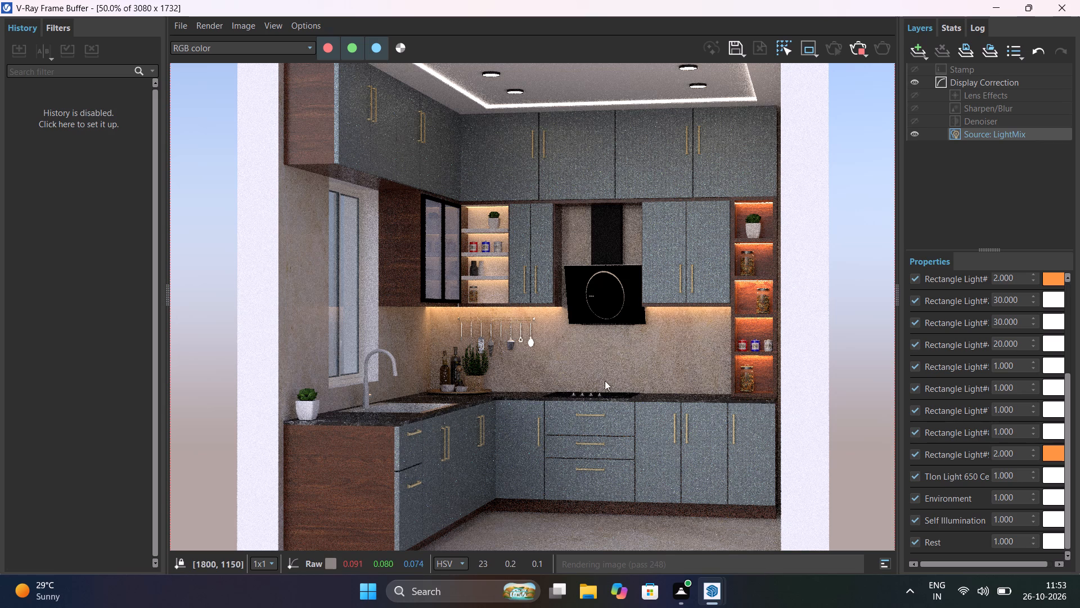
Inspect the utensil-rail corner, base cabinets, hood backsplash and lit open shelves in the refining render for remaining noise and light balance.
scroll(499, 418, "up", 2)
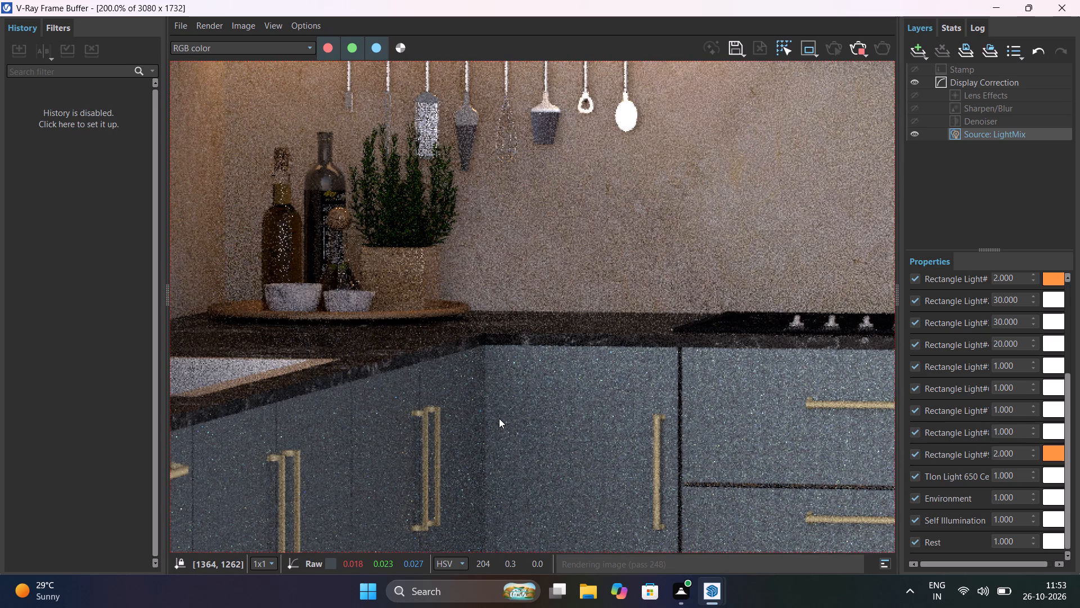
scroll(499, 418, "down", 1)
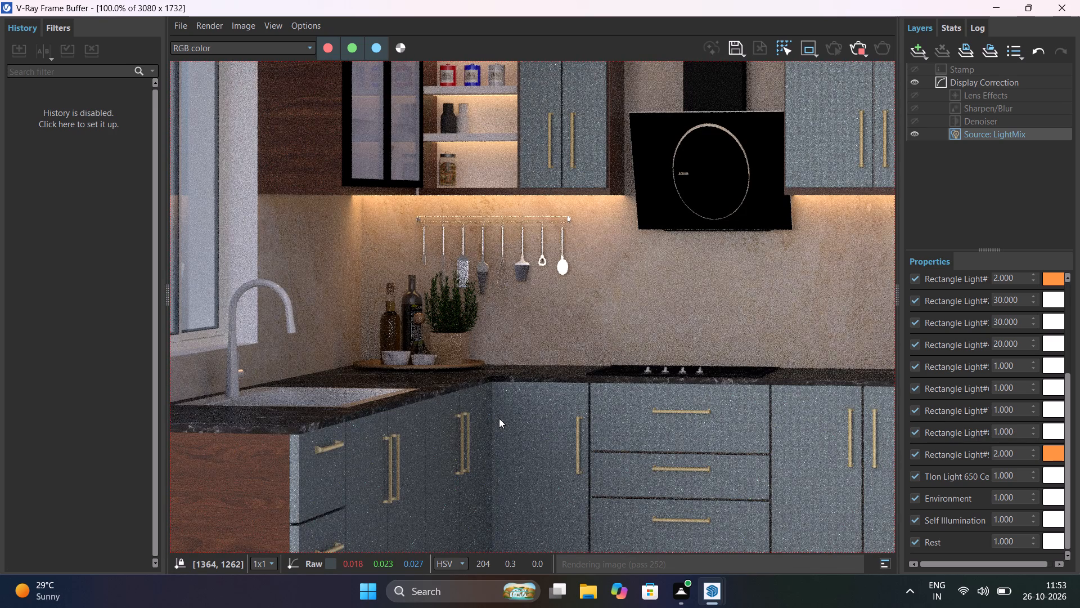
scroll(499, 418, "down", 1)
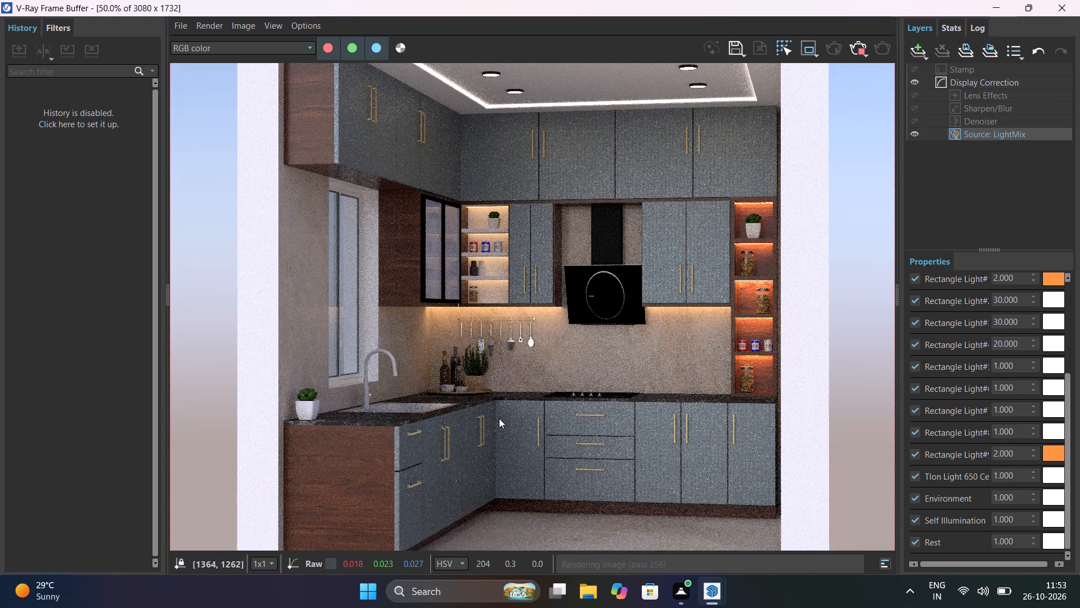
scroll(499, 418, "down", 1)
scroll(499, 418, "up", 1)
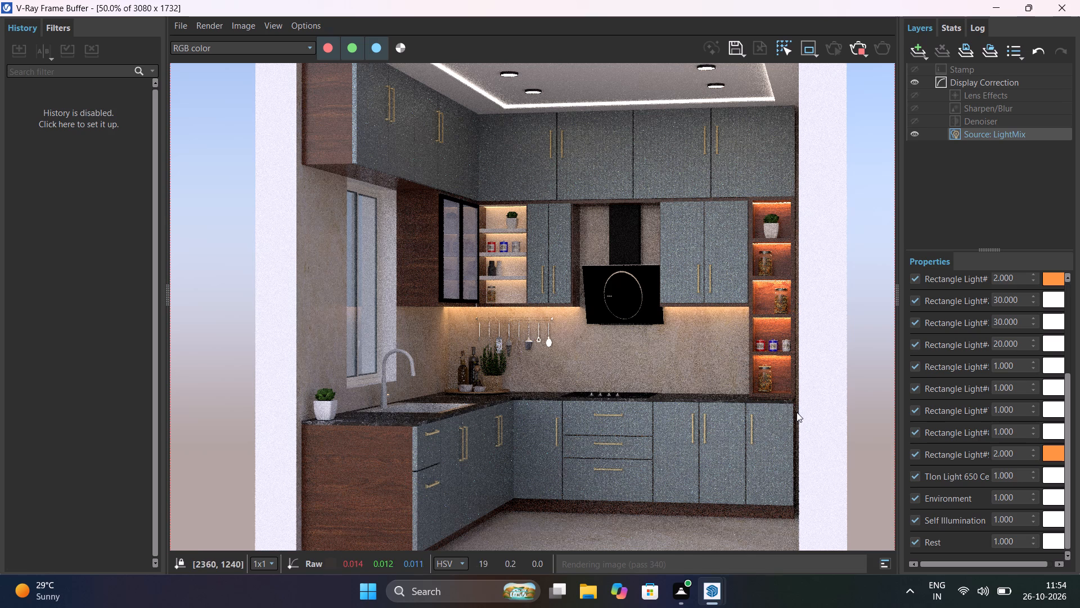
scroll(743, 338, "up", 1)
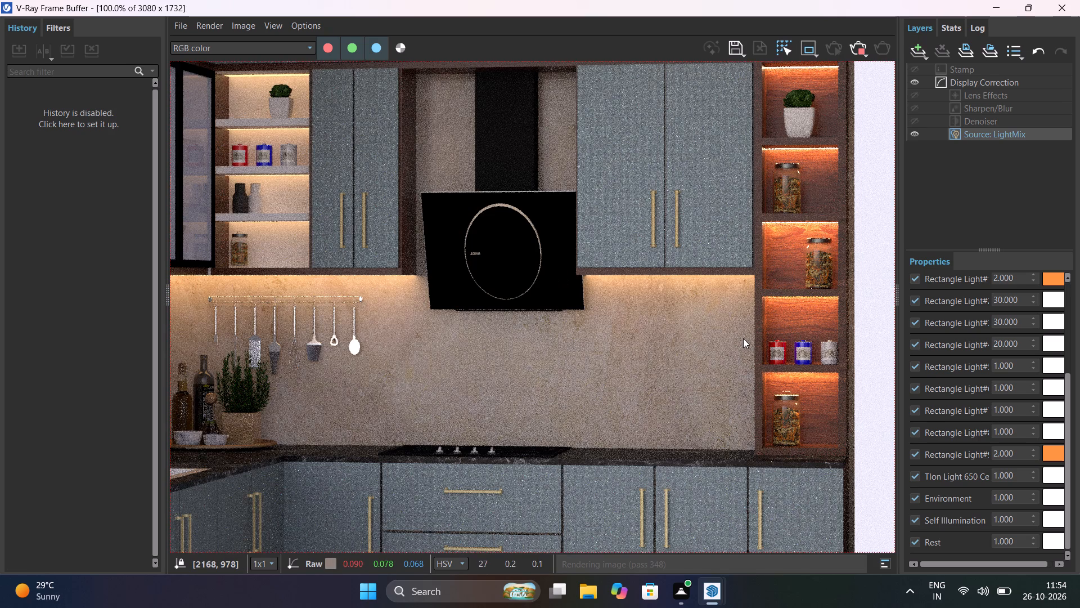
scroll(743, 338, "up", 1)
scroll(743, 338, "down", 1)
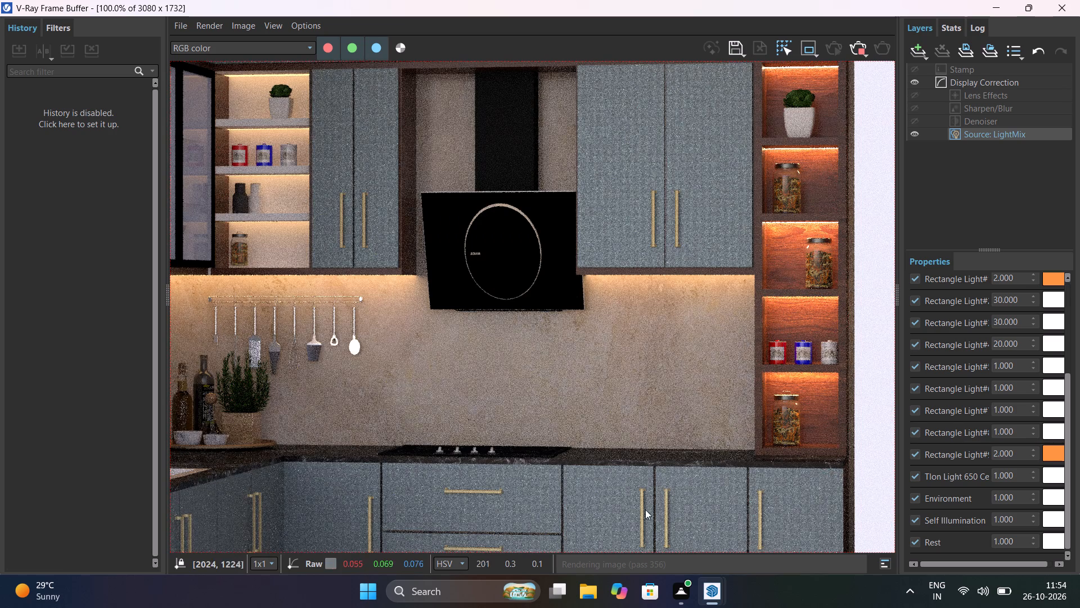
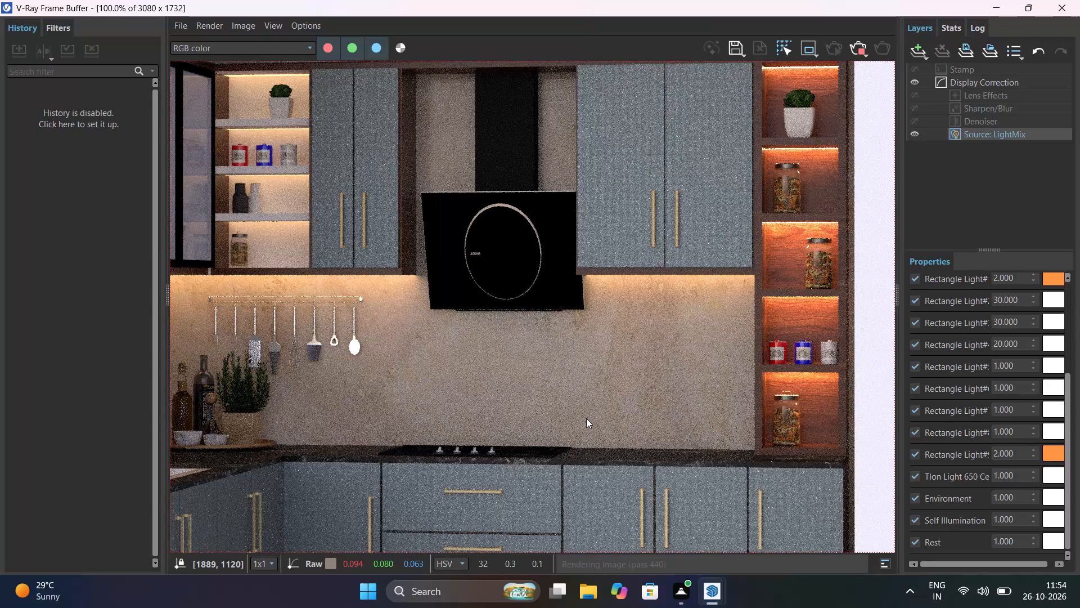
Examine the whole kitchen and the hood wall in the refining render for remaining noise.
scroll(602, 411, "down", 1)
middle_click_drag(613, 412, 655, 418)
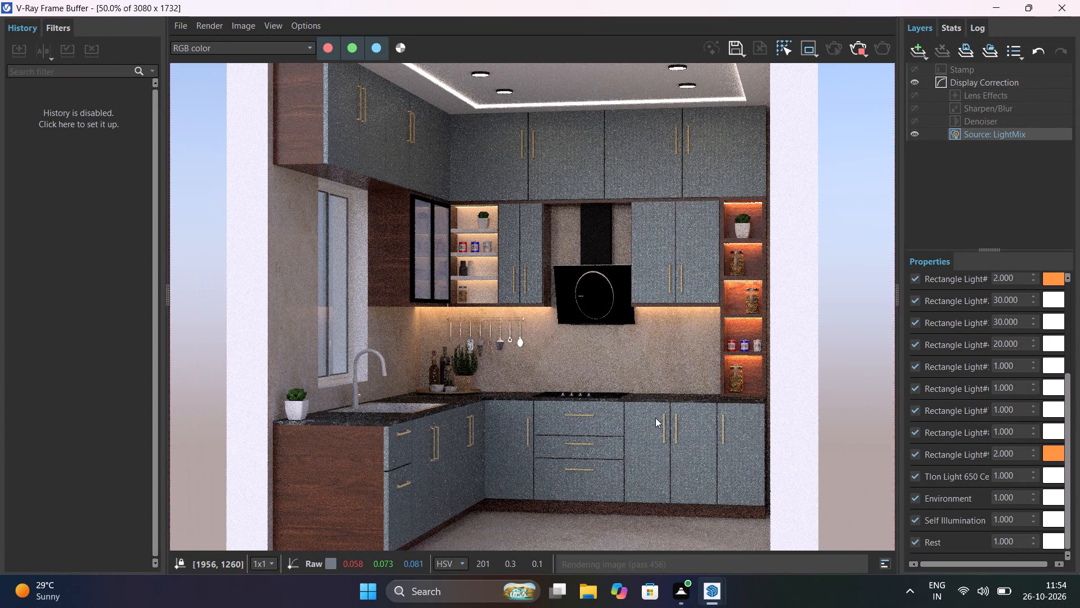
middle_click_drag(655, 418, 696, 419)
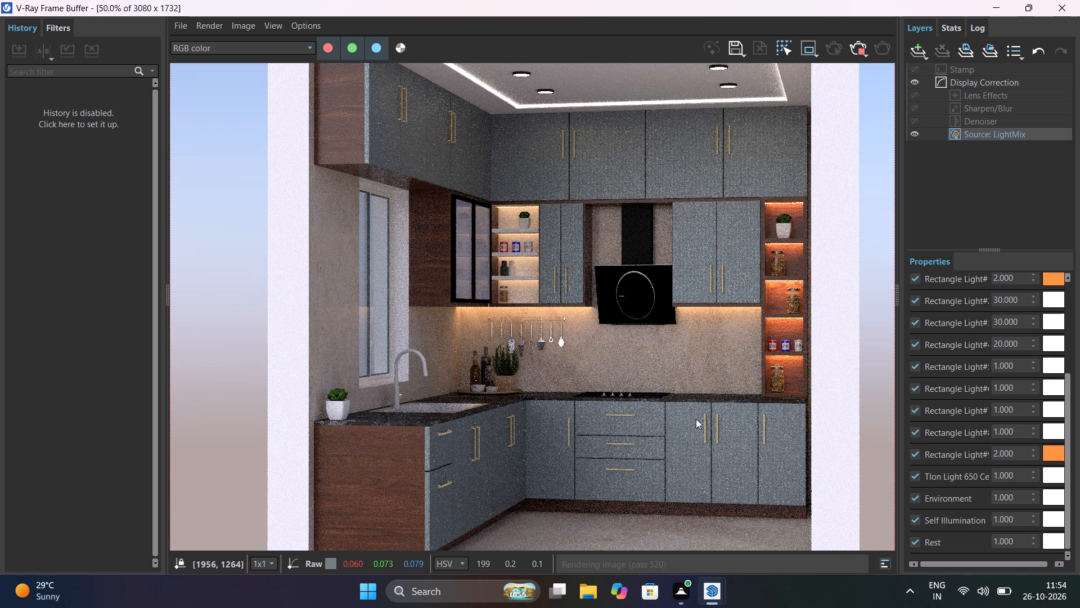
scroll(696, 419, "up", 1)
scroll(696, 419, "down", 1)
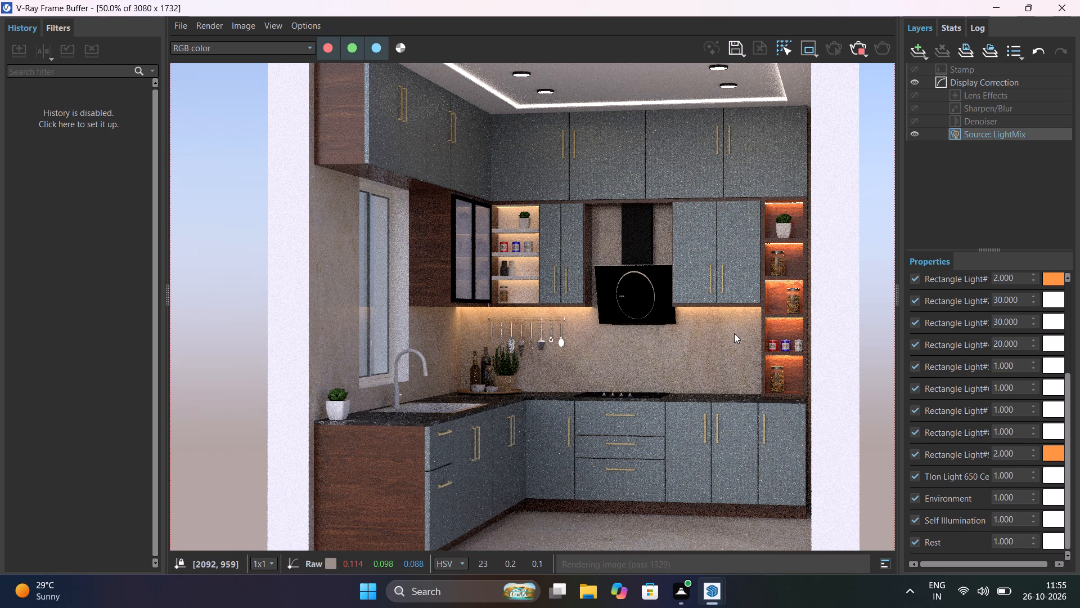
scroll(748, 277, "up", 1)
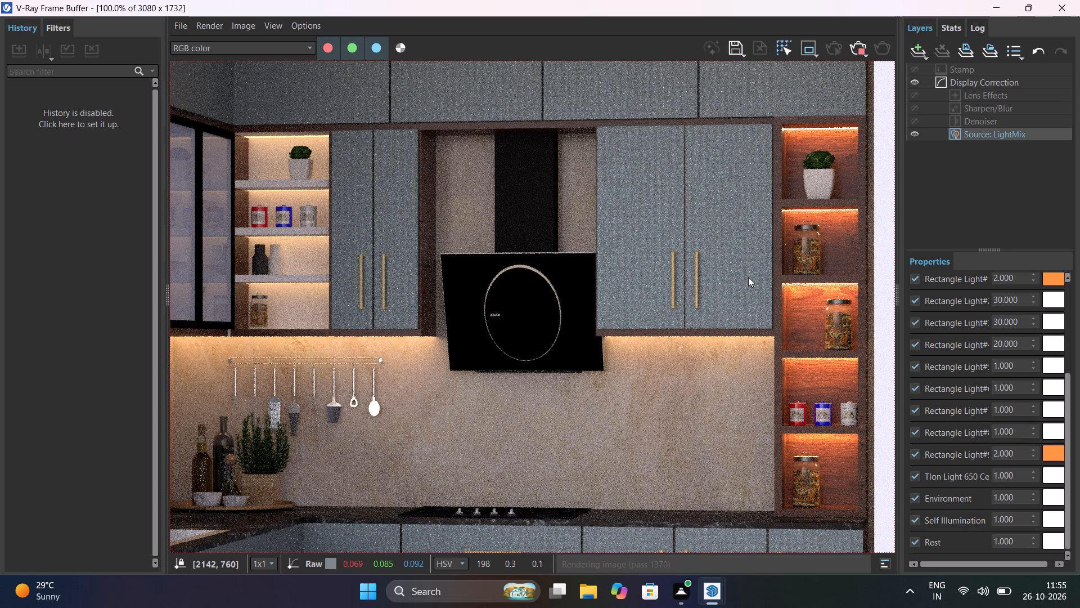
scroll(748, 277, "down", 1)
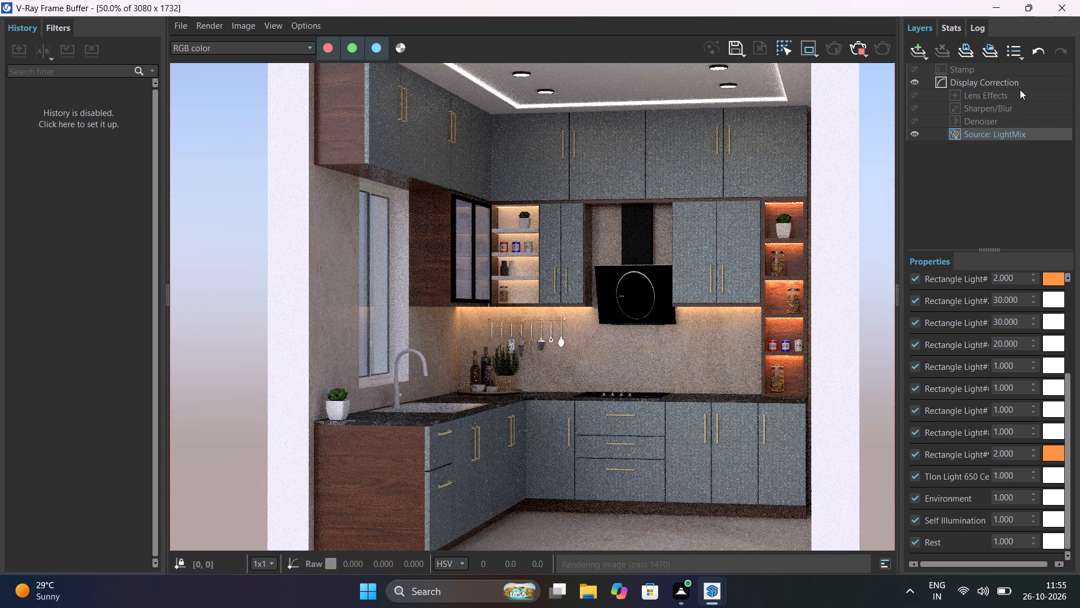
Toggle the Sharpen/Blur effect off and on, try sharpen amounts 1.629, 2.640 and 4.860, and end at 0.000.
left_click(1020, 111)
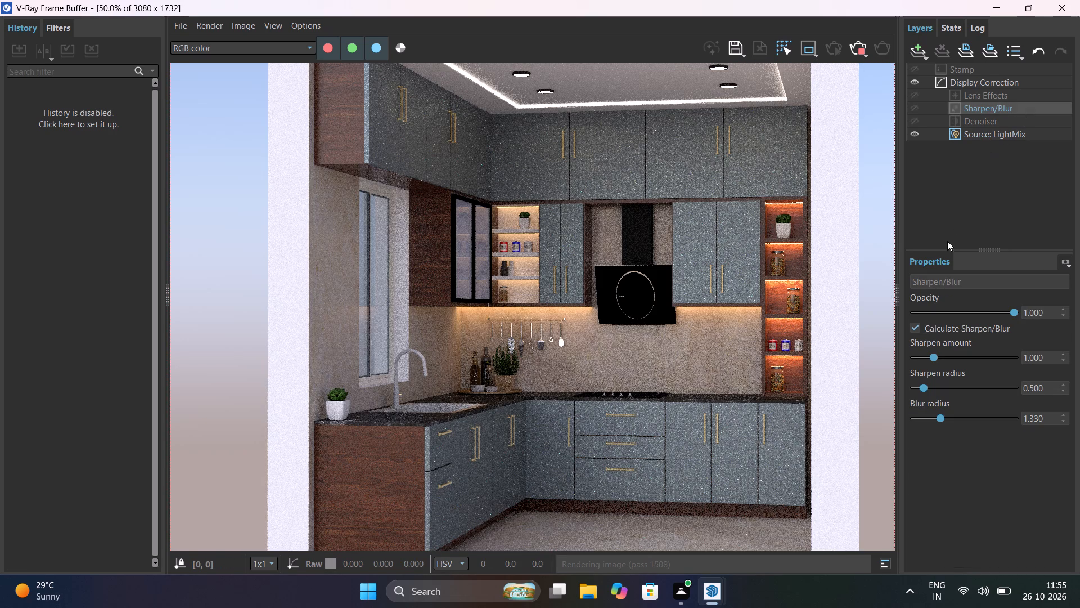
left_click(919, 330)
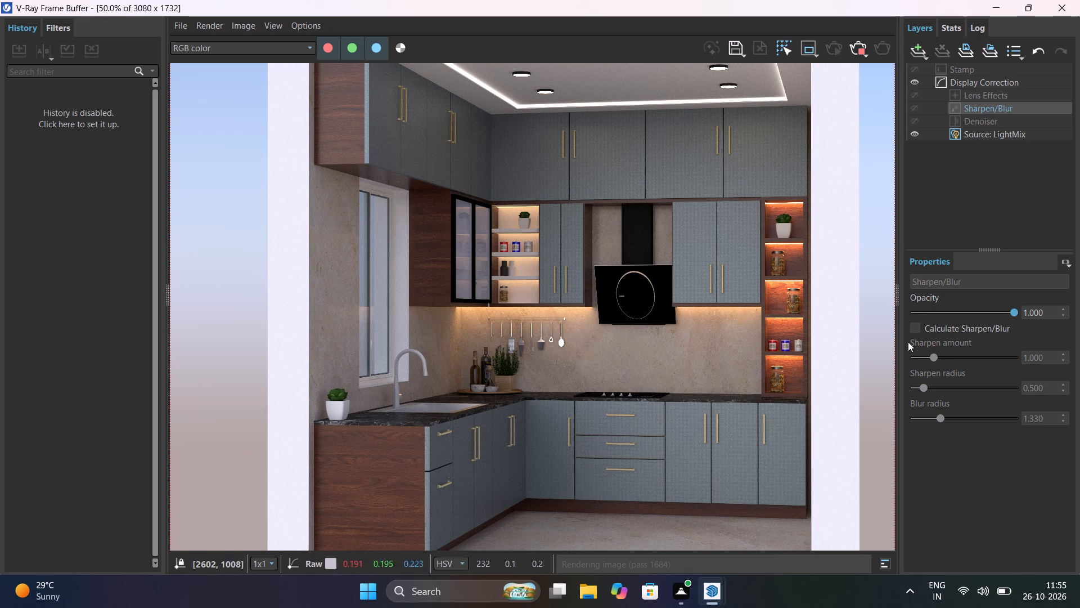
left_click(916, 327)
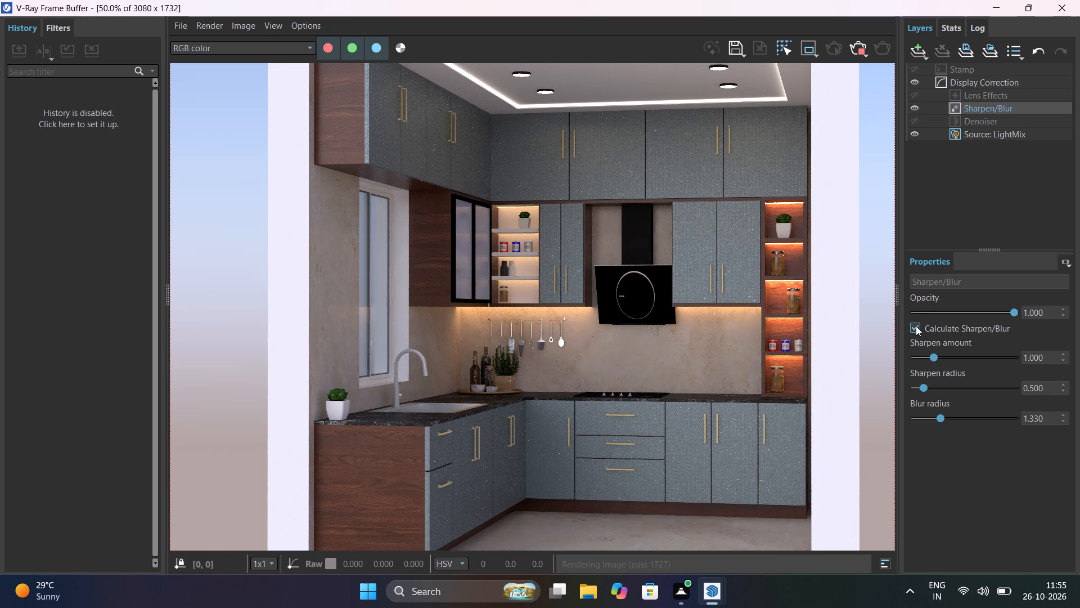
left_click(947, 355)
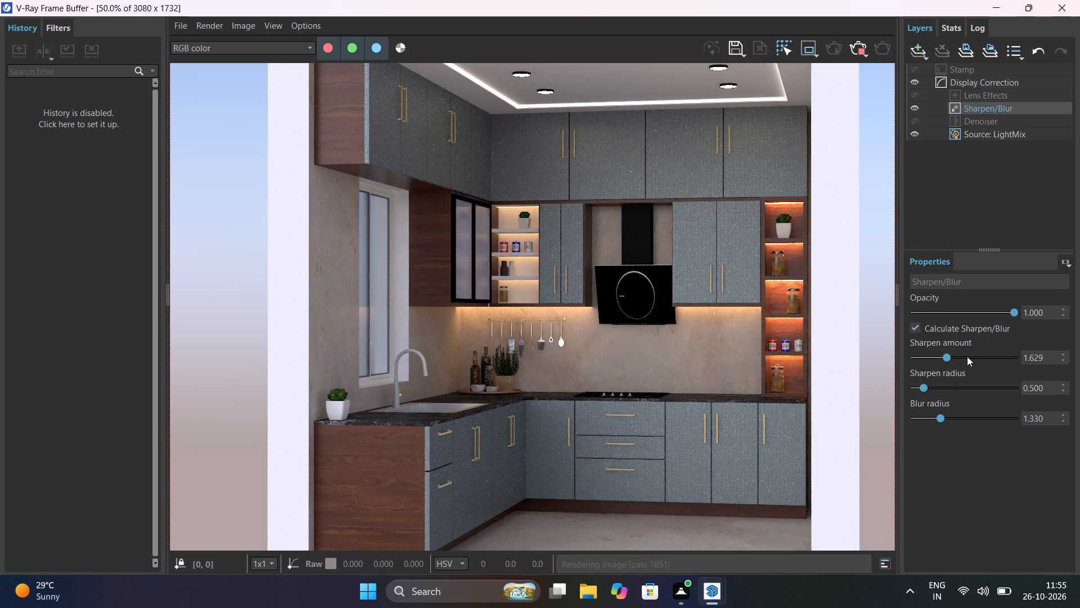
left_click(967, 356)
left_click_drag(974, 356, 1011, 364)
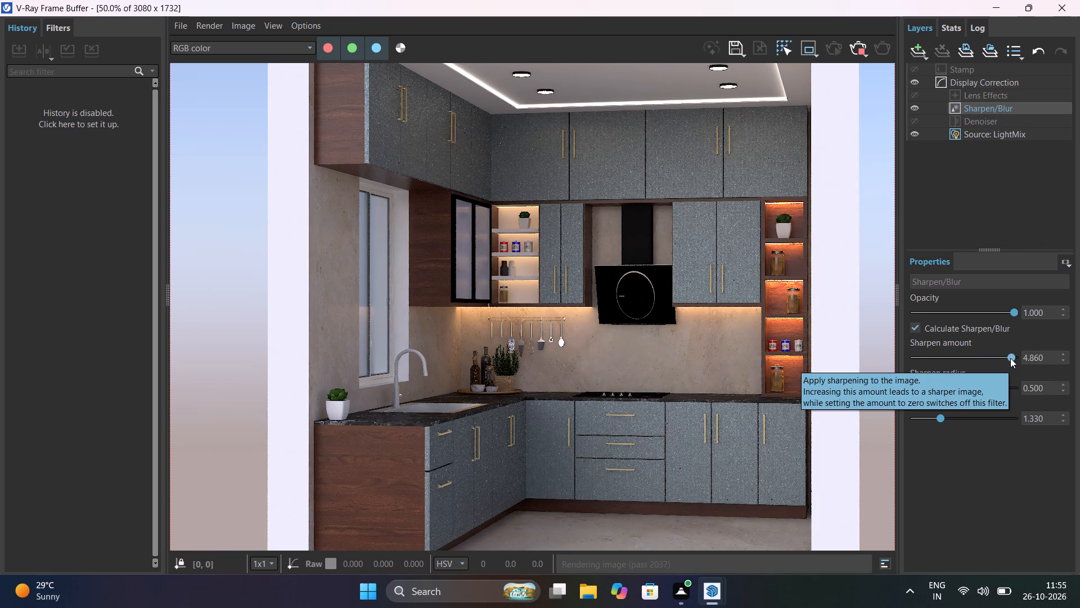
left_click_drag(1010, 358, 823, 356)
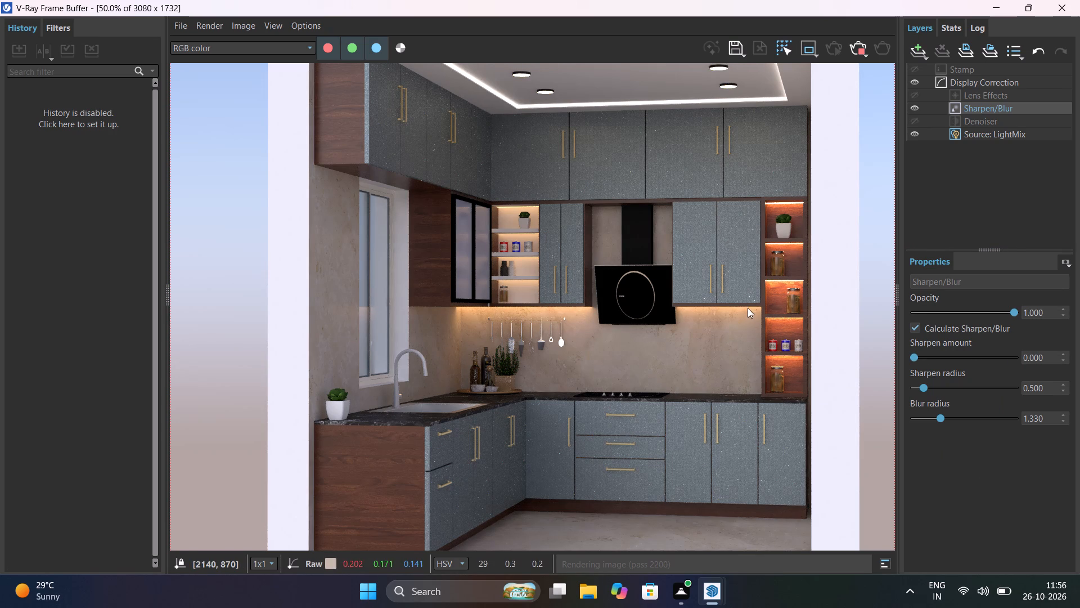
Check the hood wall and wall cabinets up close and turn off the Sharpen/Blur calculation.
scroll(733, 284, "up", 2)
scroll(733, 284, "down", 1)
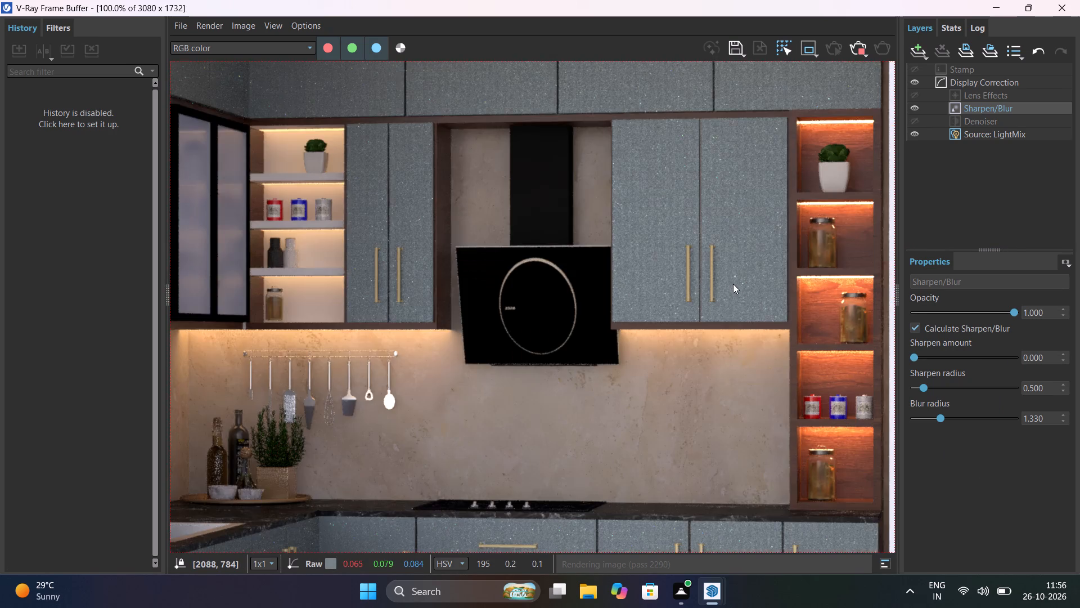
scroll(733, 284, "down", 2)
left_click(919, 329)
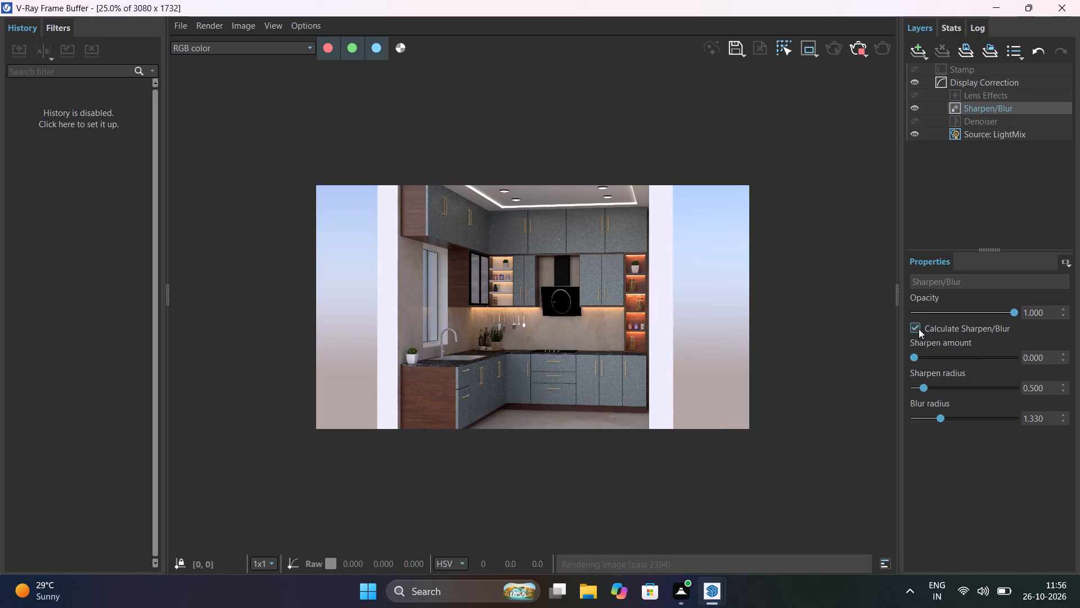
Examine the whole kitchen in the refining render with sharpening off, checking cabinet texture and lighting balance.
scroll(662, 360, "up", 2)
scroll(662, 360, "down", 1)
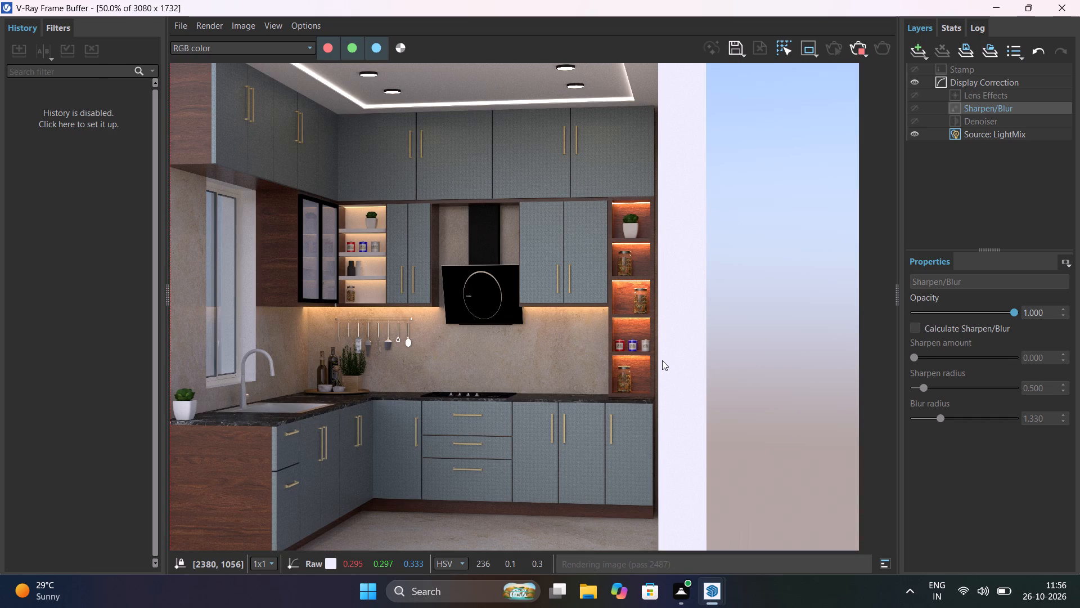
middle_click_drag(662, 360, 741, 355)
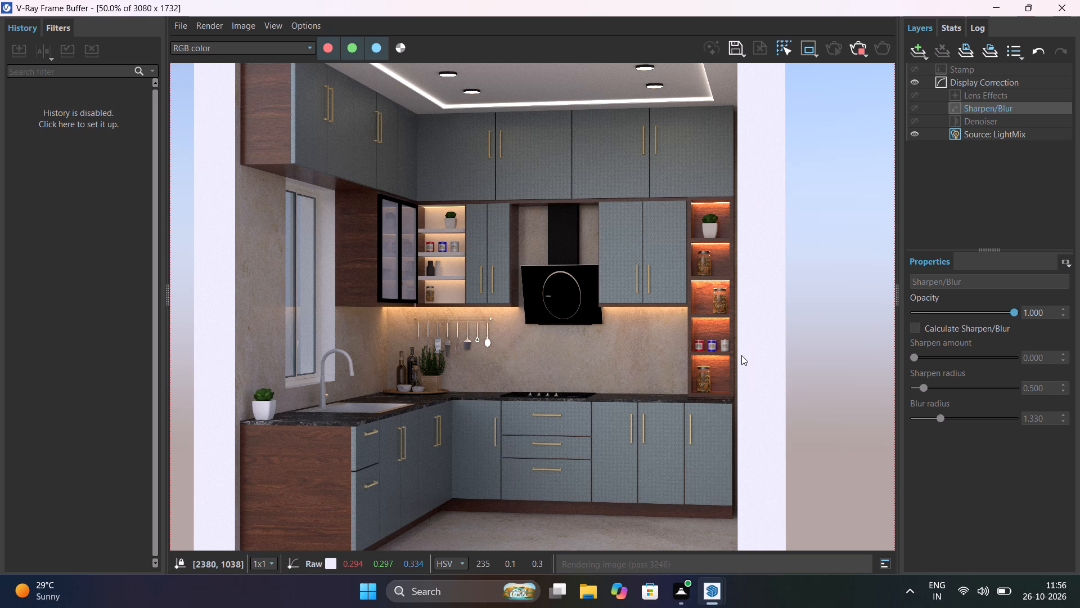
middle_click_drag(776, 346, 814, 394)
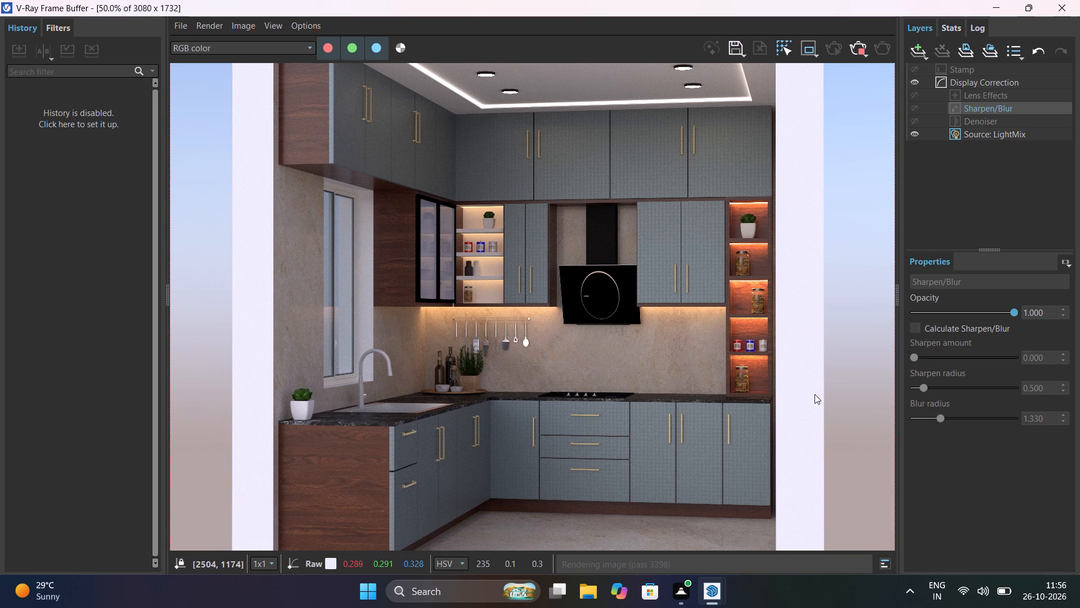
scroll(814, 391, "down", 1)
scroll(616, 279, "up", 1)
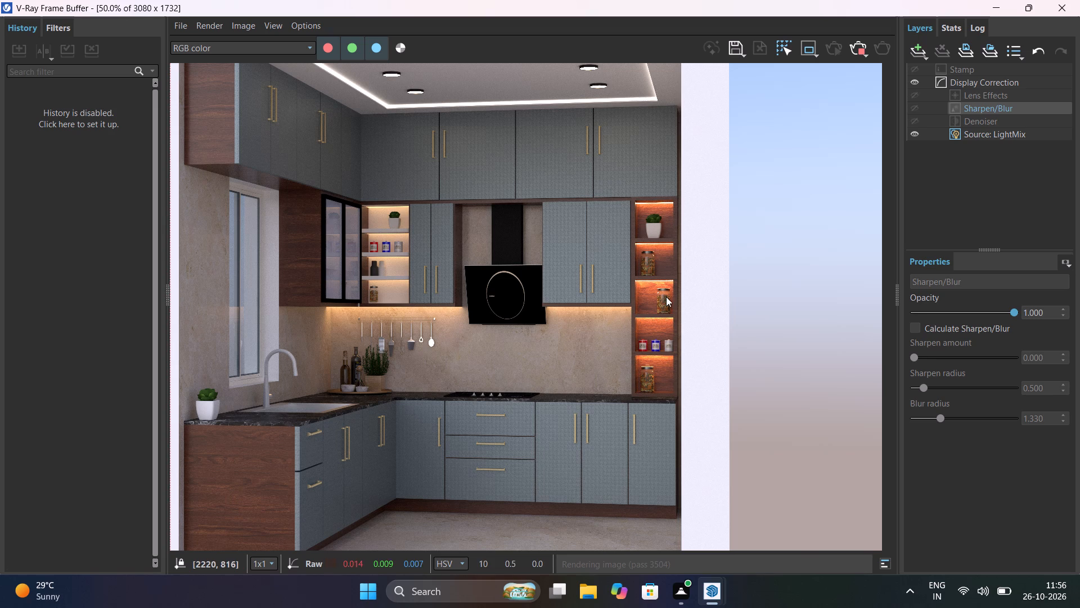
middle_click_drag(670, 300, 766, 341)
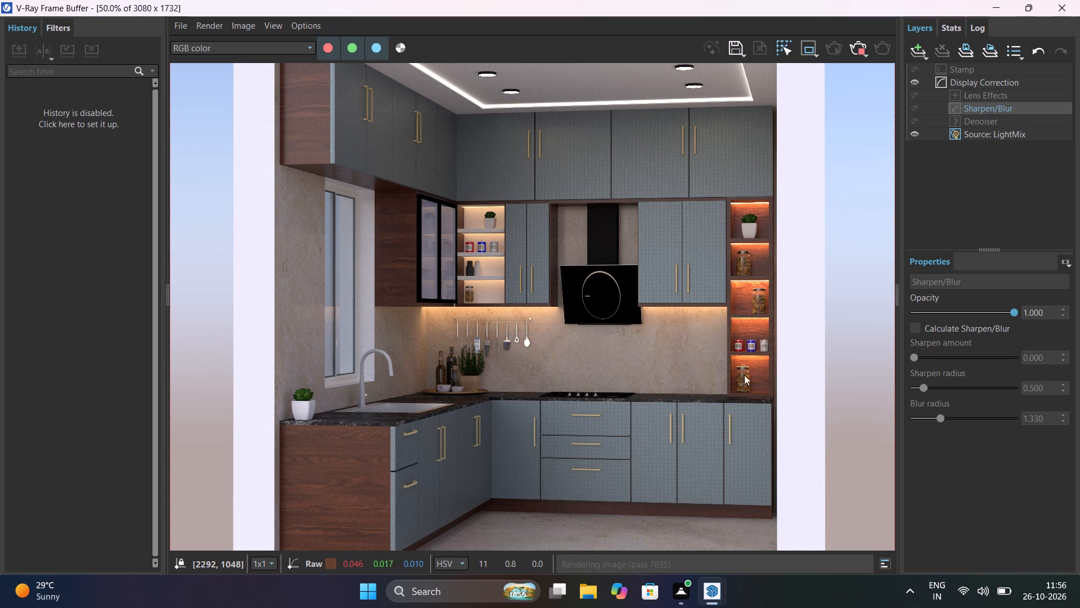
Inspect the hob, backsplash, drawers and sink corner up close, and review the full kitchen view for final image quality.
scroll(584, 405, "up", 2)
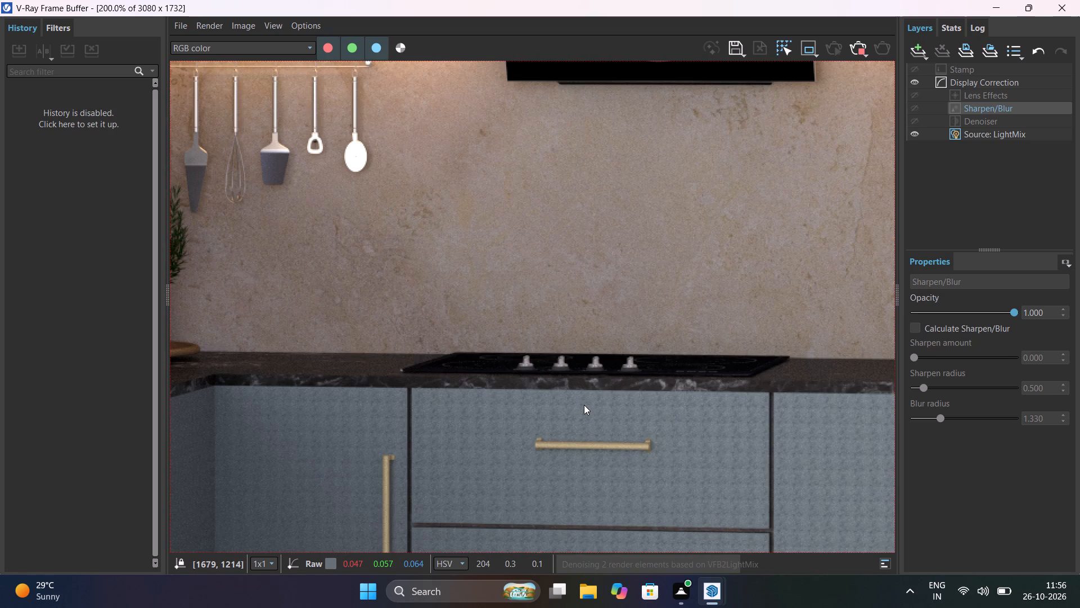
scroll(584, 405, "down", 1)
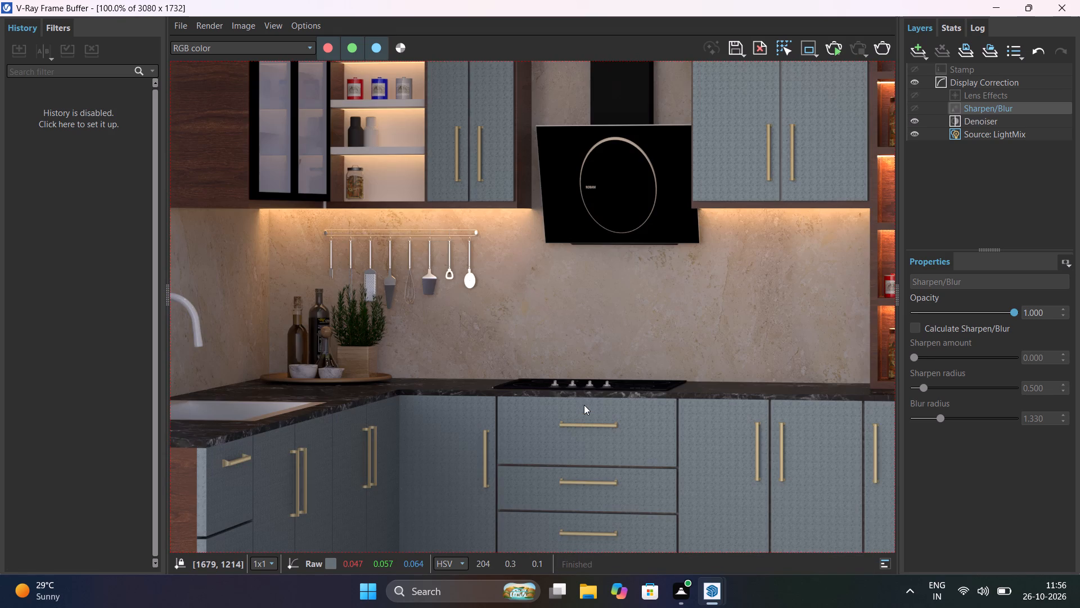
middle_click_drag(260, 416, 358, 417)
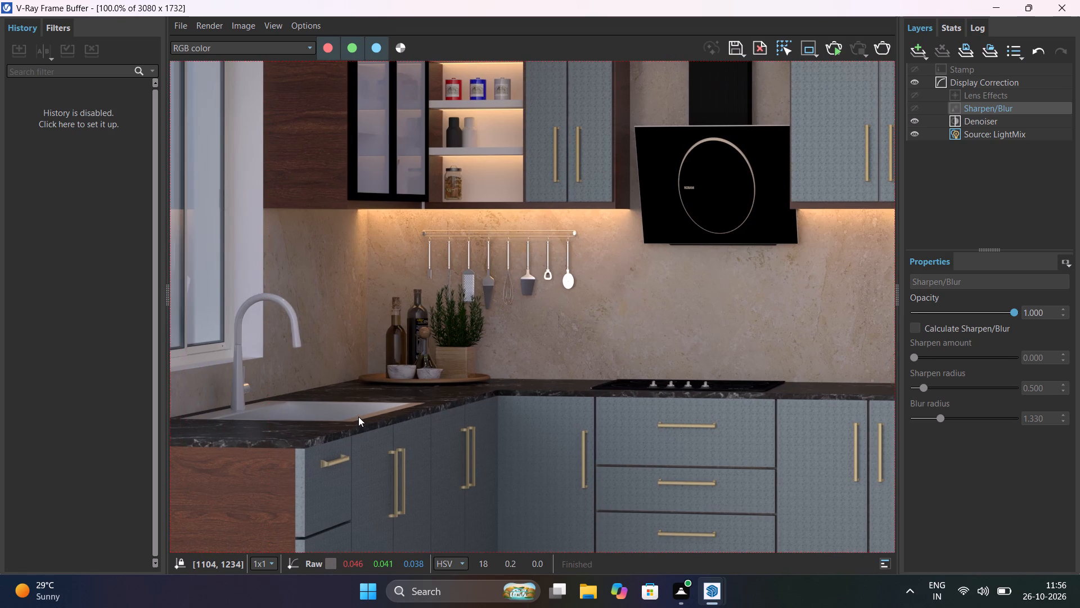
middle_click_drag(358, 417, 440, 401)
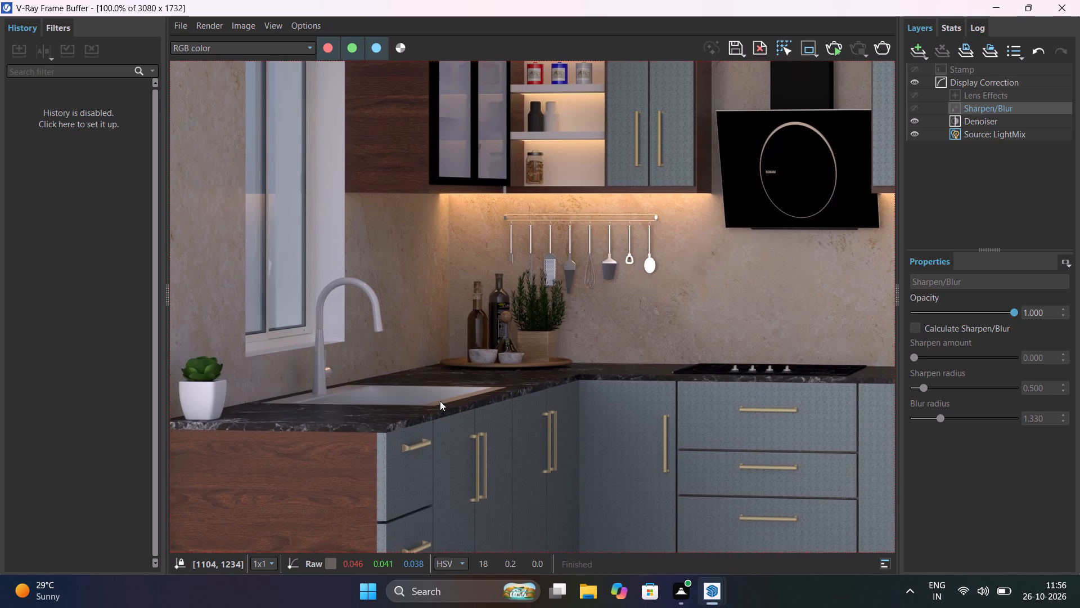
middle_click_drag(440, 401, 389, 396)
scroll(546, 395, "down", 1)
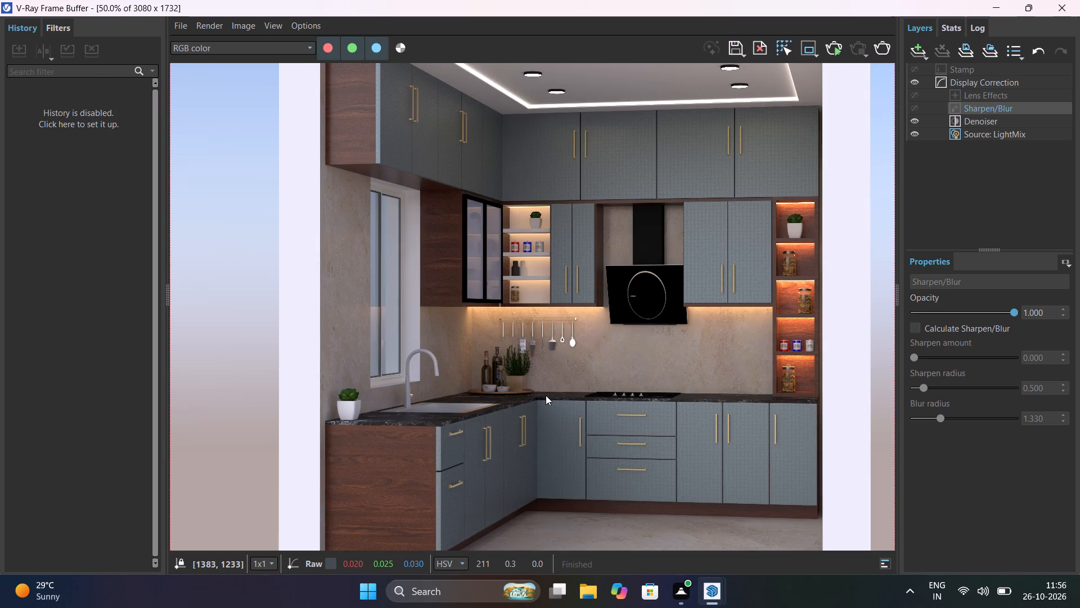
scroll(546, 395, "down", 1)
scroll(546, 395, "up", 1)
middle_click_drag(610, 398, 647, 383)
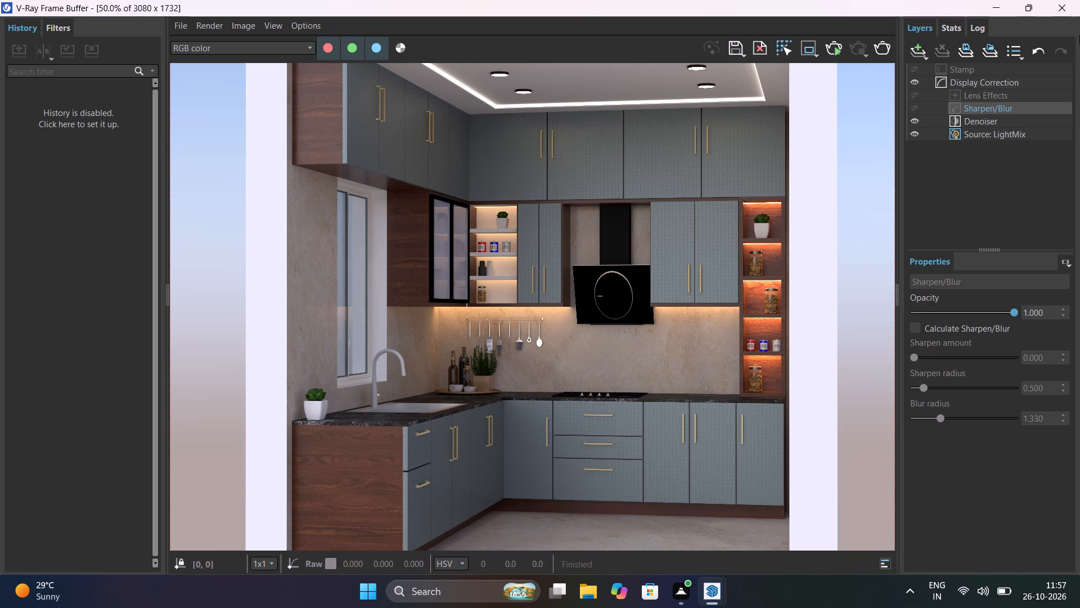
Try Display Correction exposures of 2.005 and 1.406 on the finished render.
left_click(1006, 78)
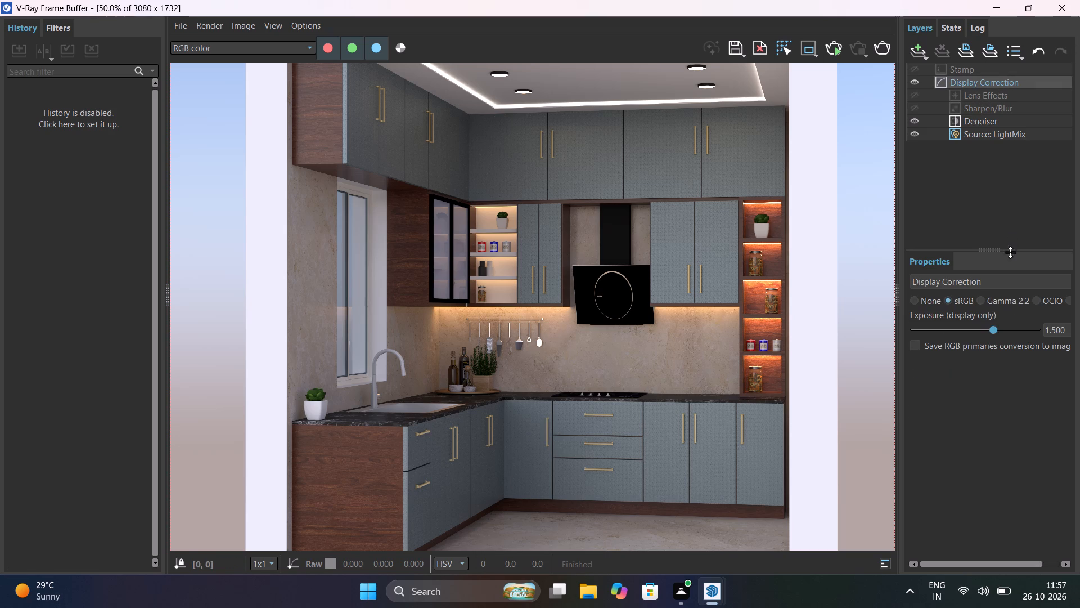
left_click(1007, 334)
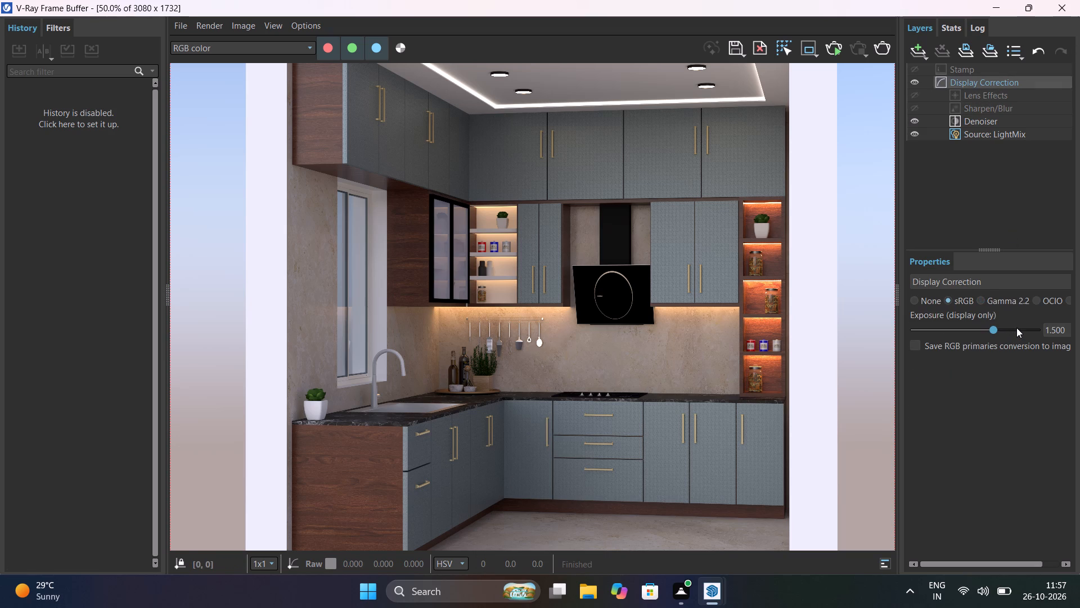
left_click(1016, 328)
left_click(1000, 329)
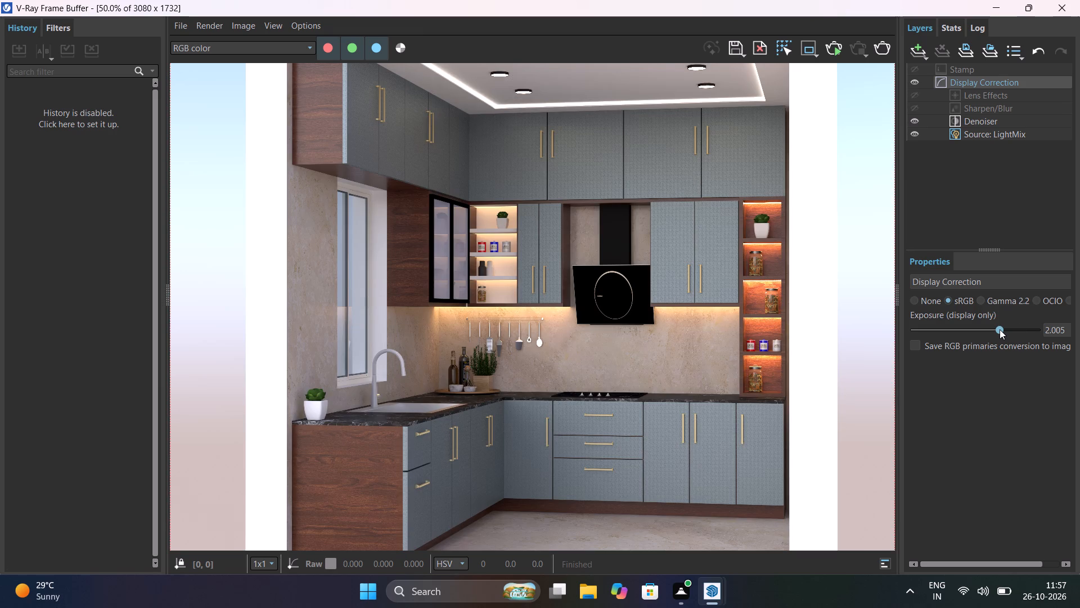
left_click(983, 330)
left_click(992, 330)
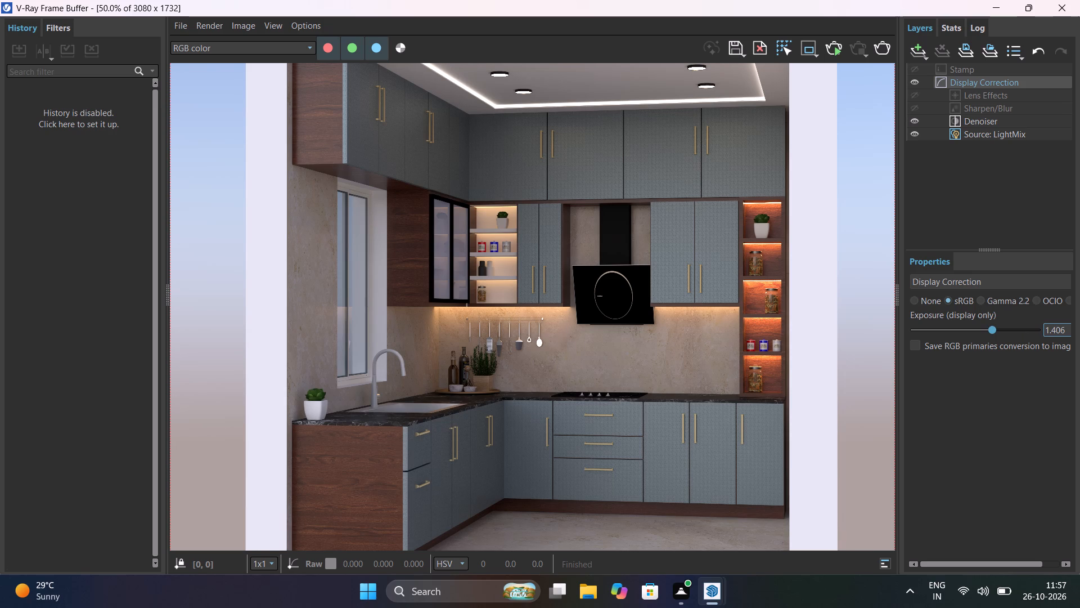
Enable saving the RGB primaries conversion to the image and set the Display Correction exposure to 2.
left_click(918, 344)
left_click_drag(1069, 332, 1010, 334)
key("2")
key("Return")
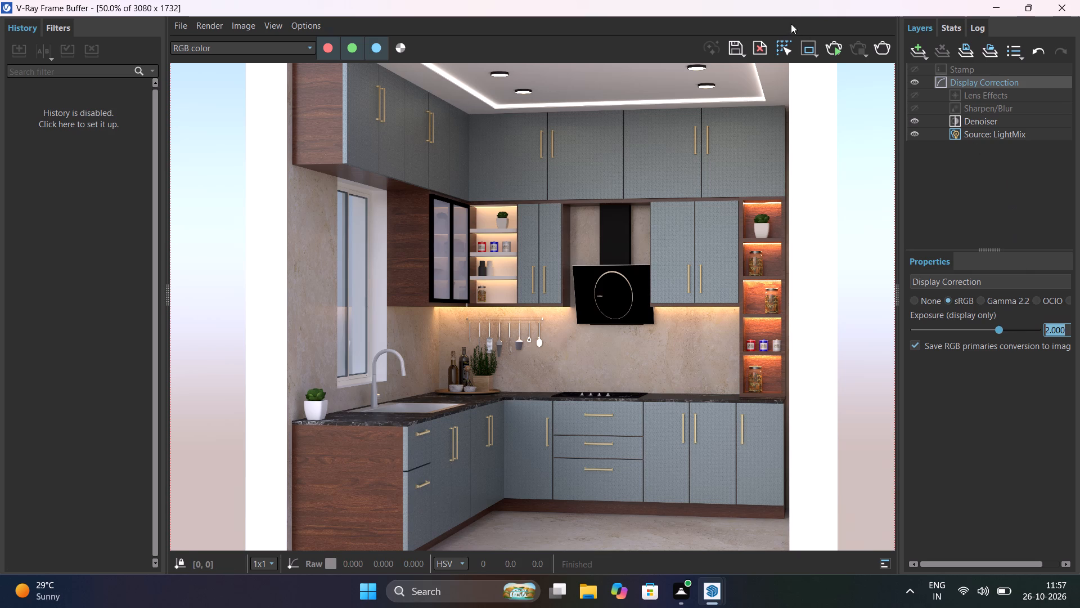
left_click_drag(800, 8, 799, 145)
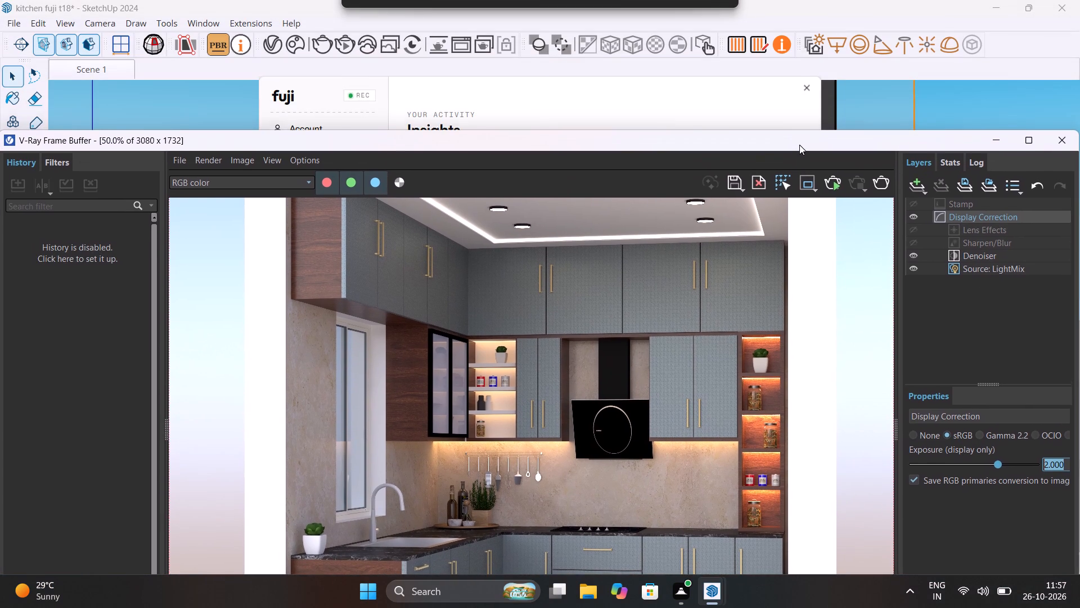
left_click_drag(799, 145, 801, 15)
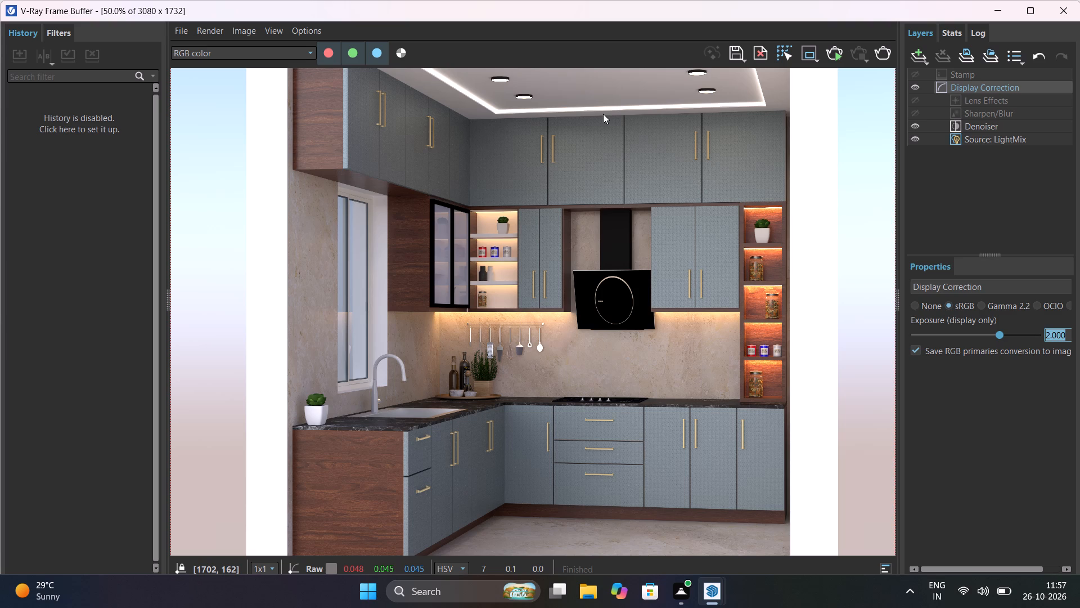
Capture a rectangular screenshot of the finished kitchen render, spanning the full kitchen and the white wall strips on both sides.
key("Print")
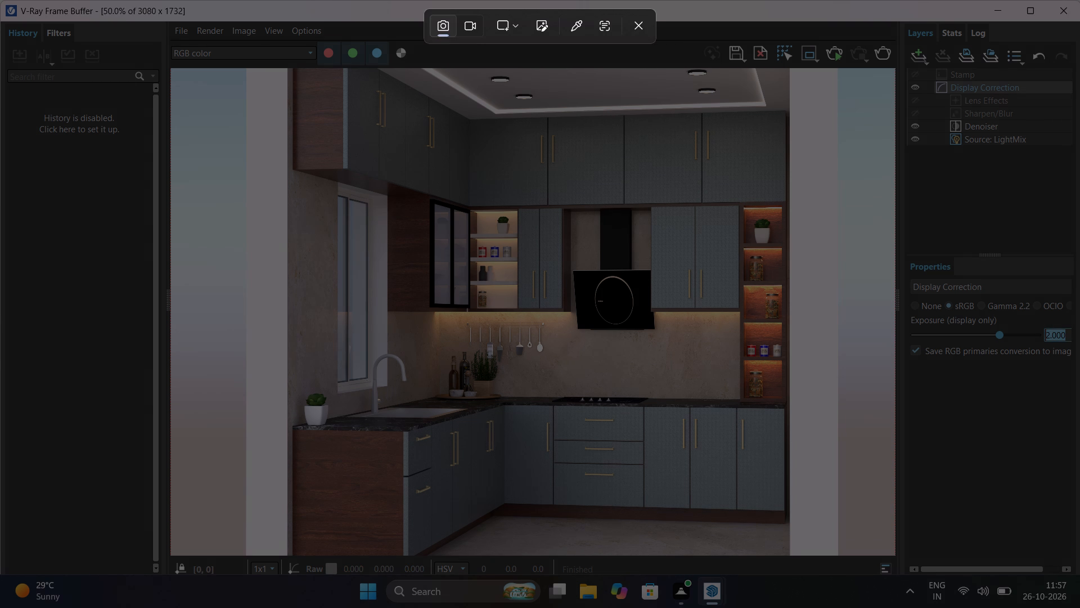
left_click_drag(233, 66, 255, 497)
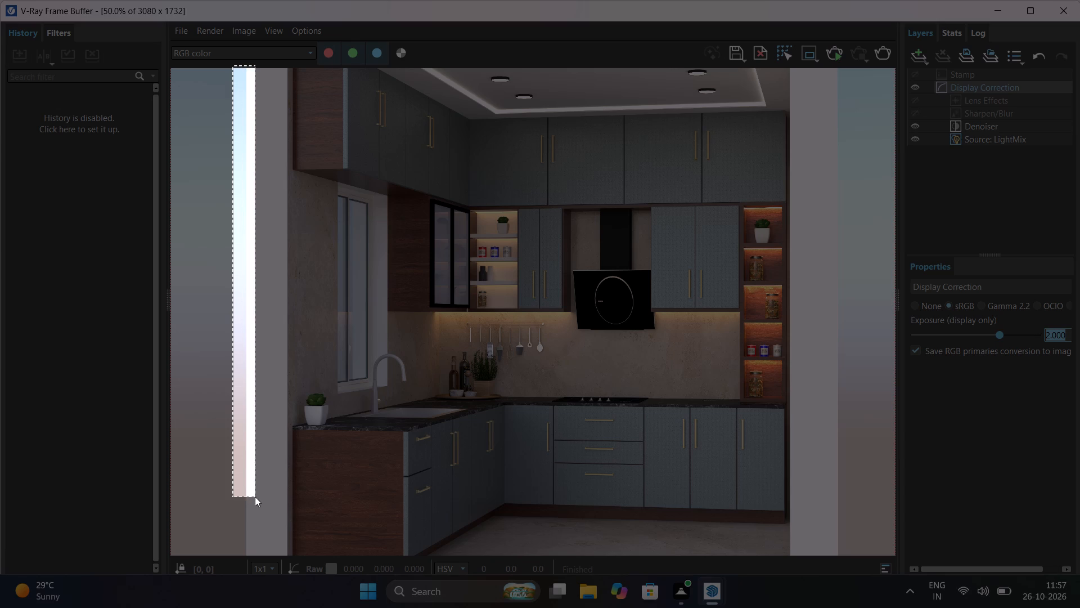
left_click_drag(255, 497, 539, 551)
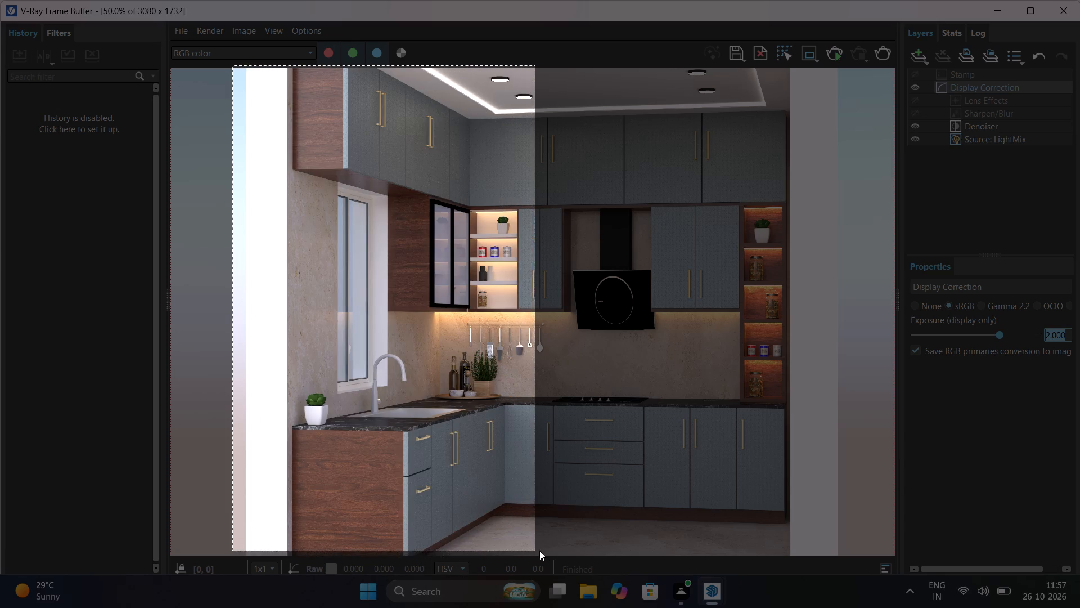
left_click_drag(539, 551, 833, 550)
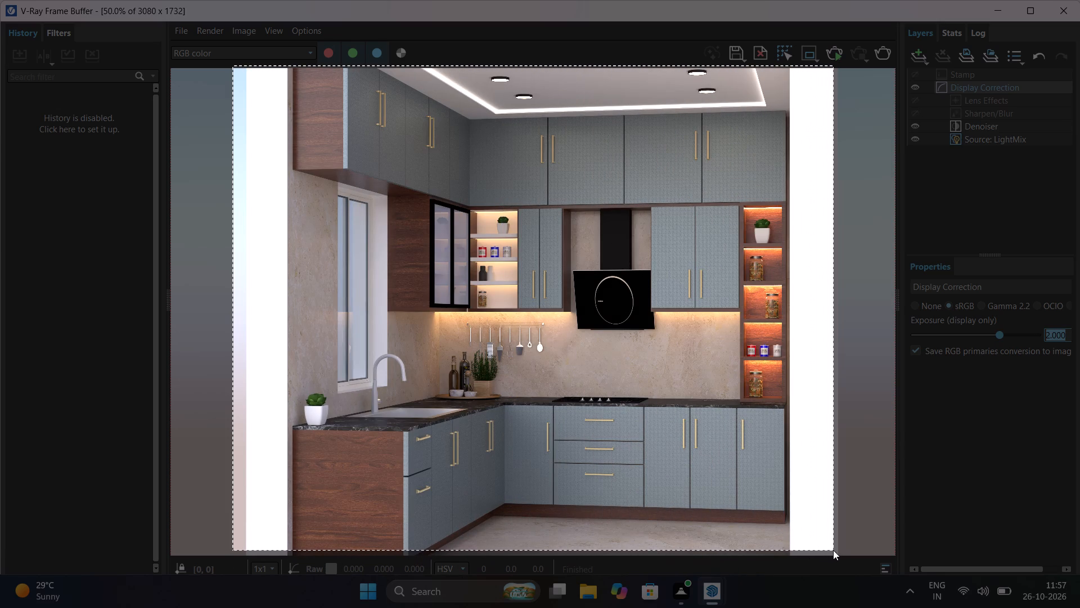
left_click_drag(833, 550, 838, 556)
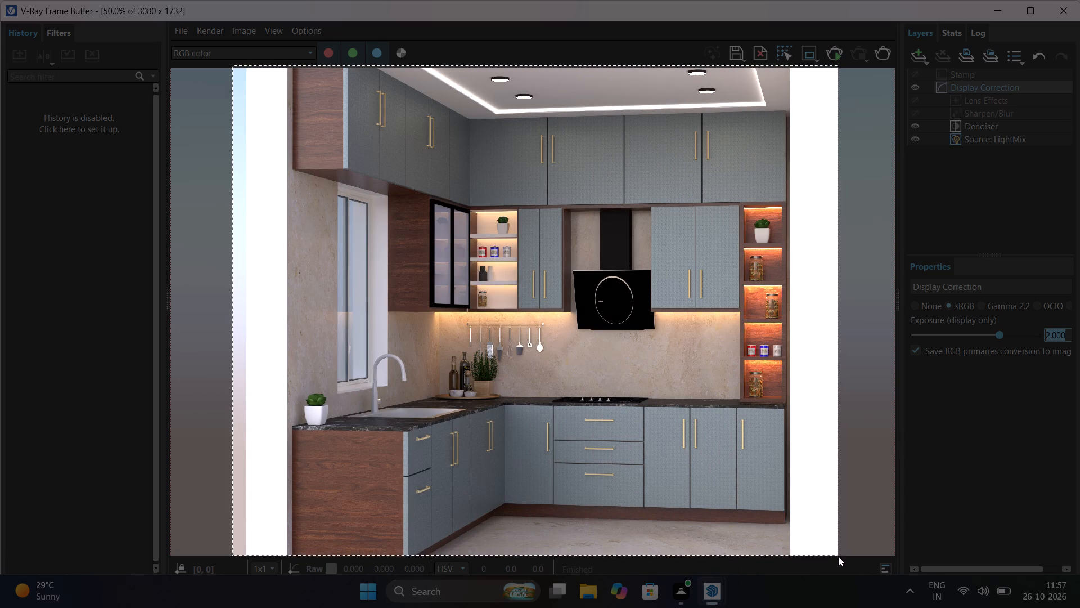
left_click_drag(838, 556, 839, 554)
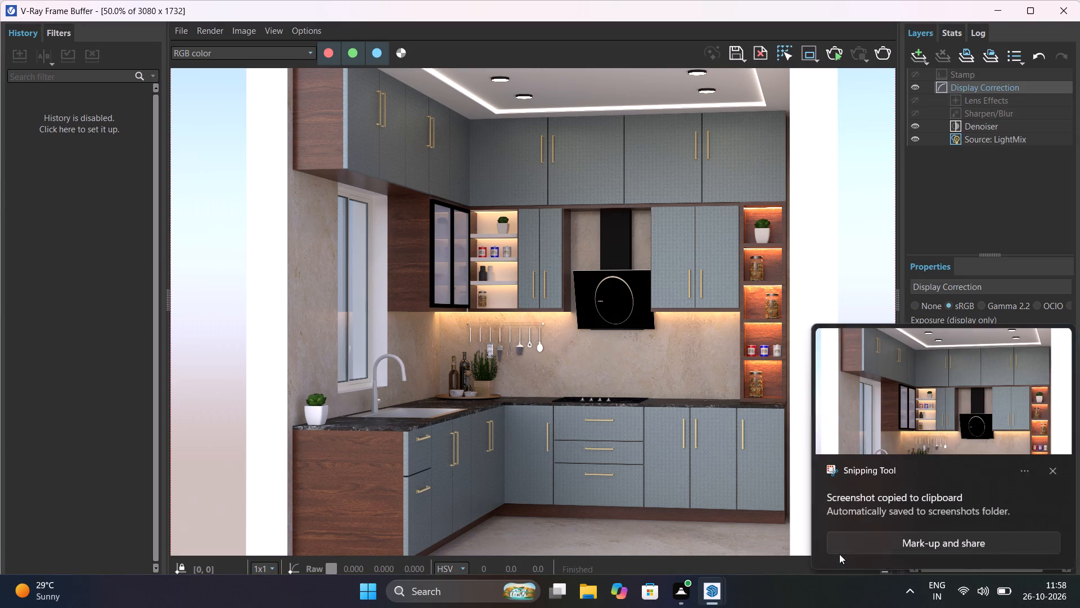
Open the captured kitchen snip in Snipping Tool and maximize its window to view it.
left_click(935, 397)
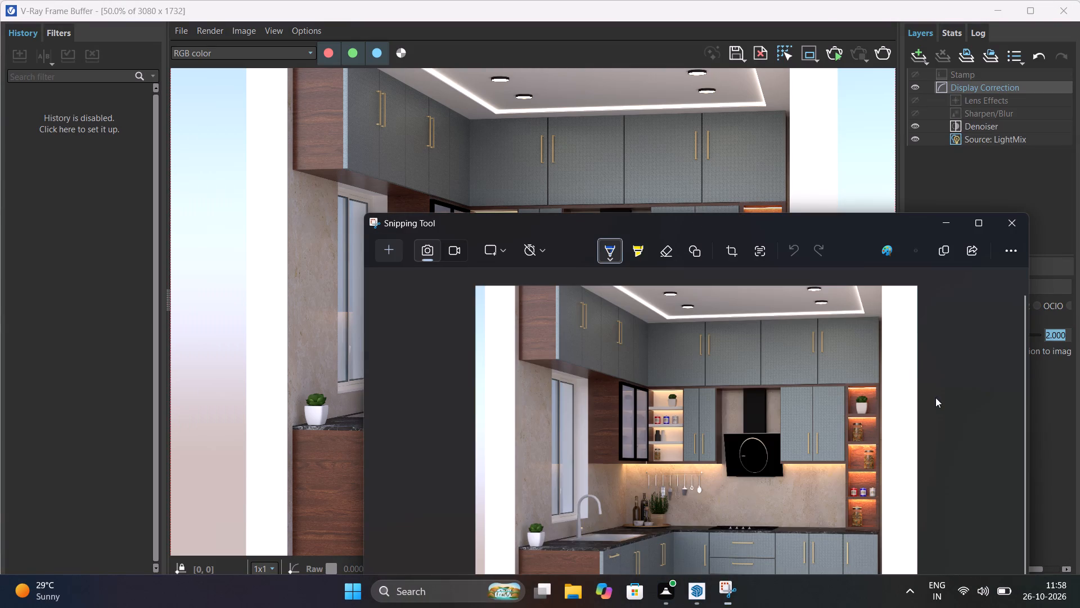
left_click_drag(746, 223, 498, 51)
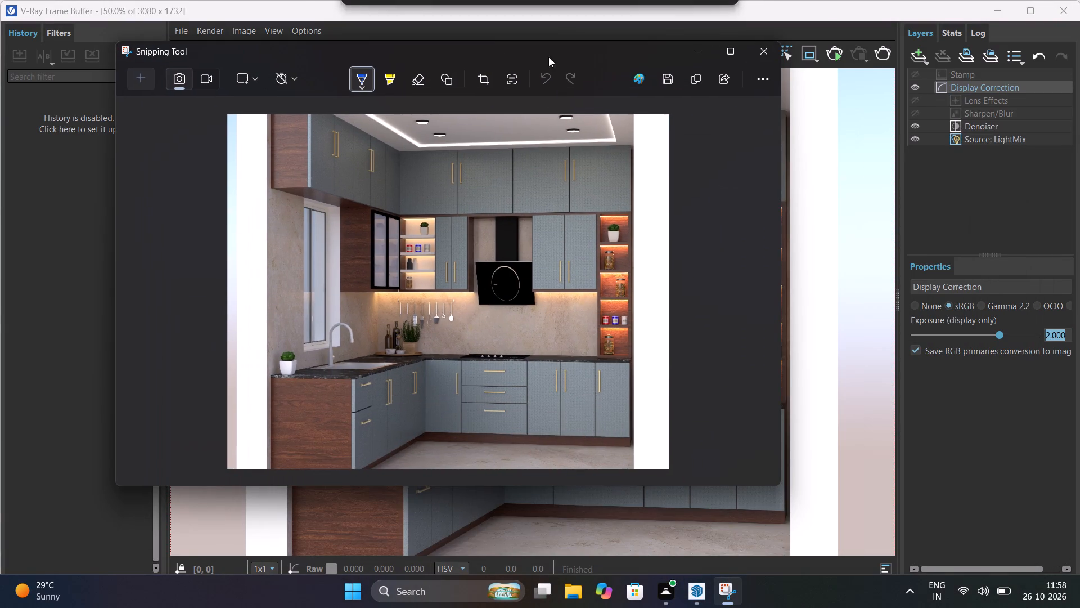
left_click(726, 54)
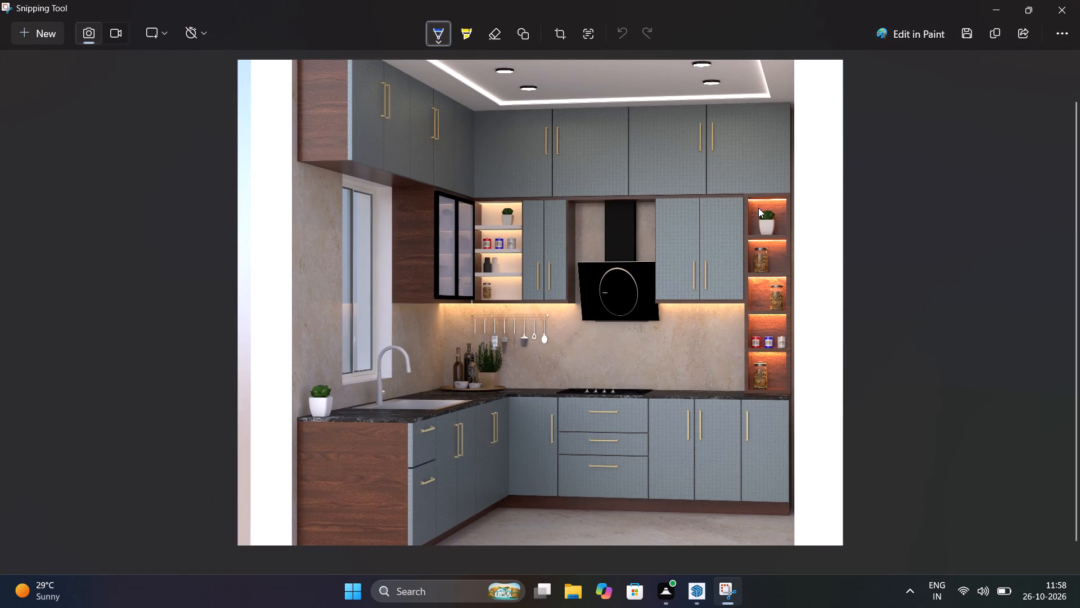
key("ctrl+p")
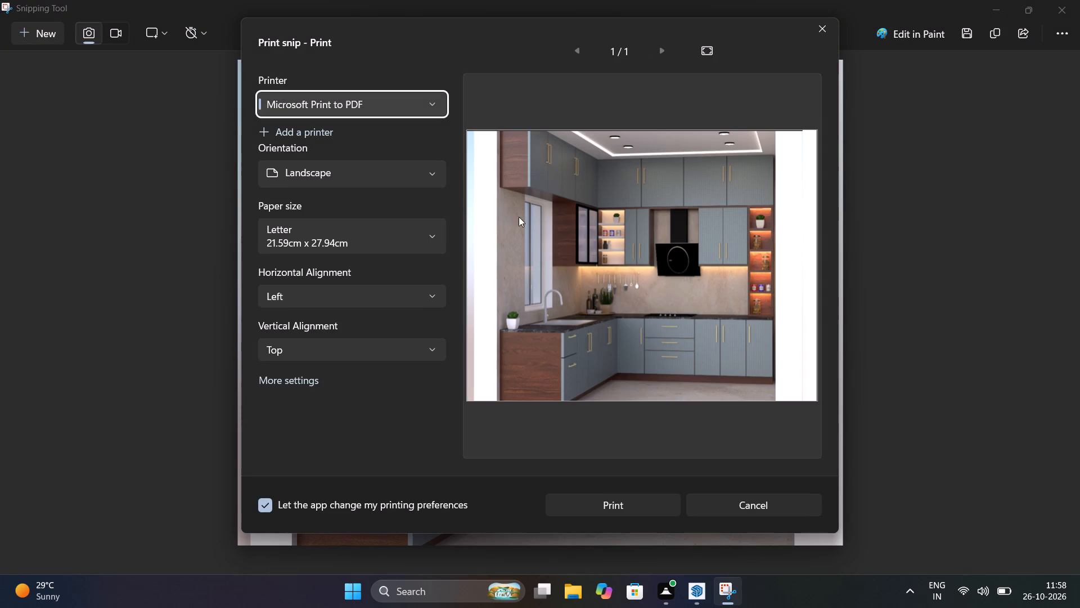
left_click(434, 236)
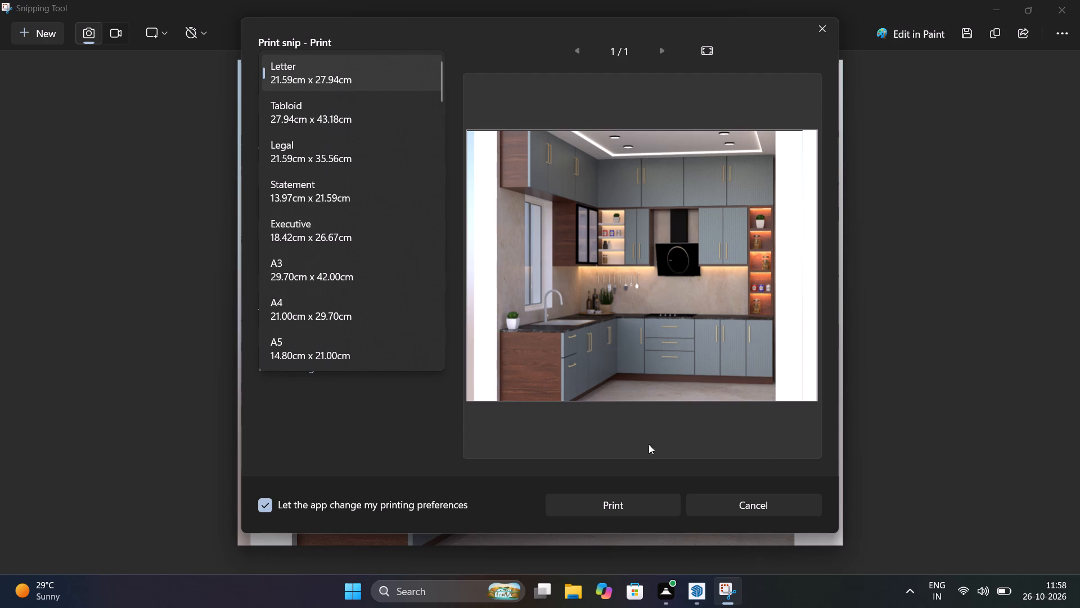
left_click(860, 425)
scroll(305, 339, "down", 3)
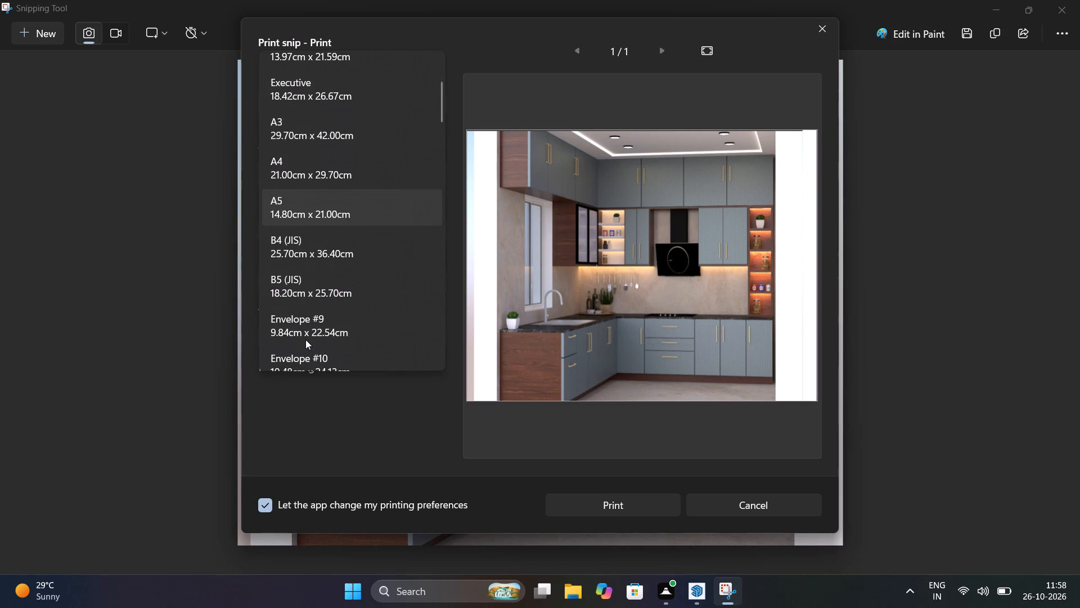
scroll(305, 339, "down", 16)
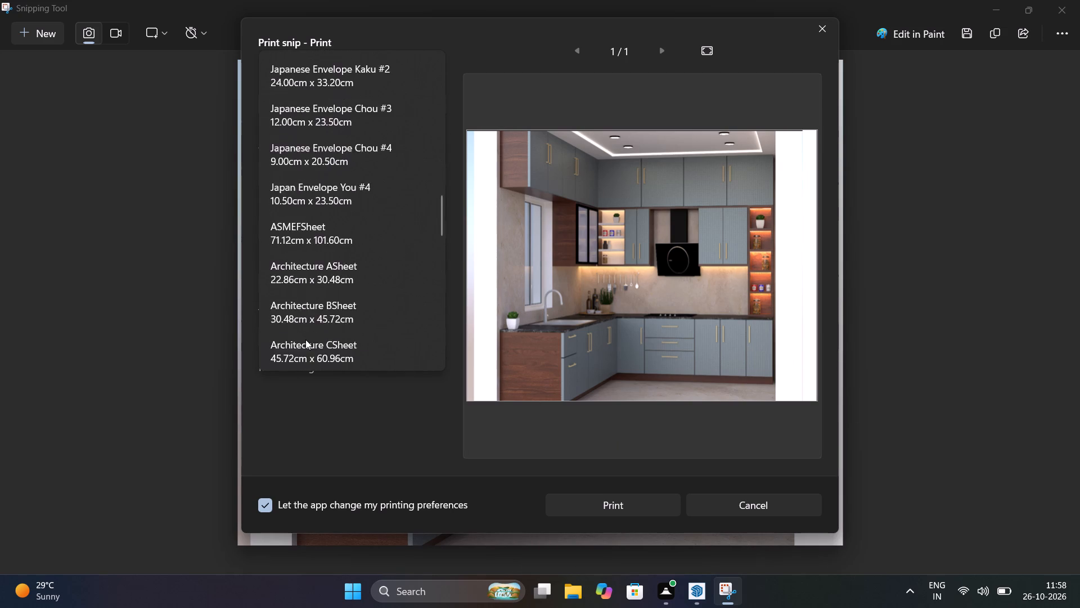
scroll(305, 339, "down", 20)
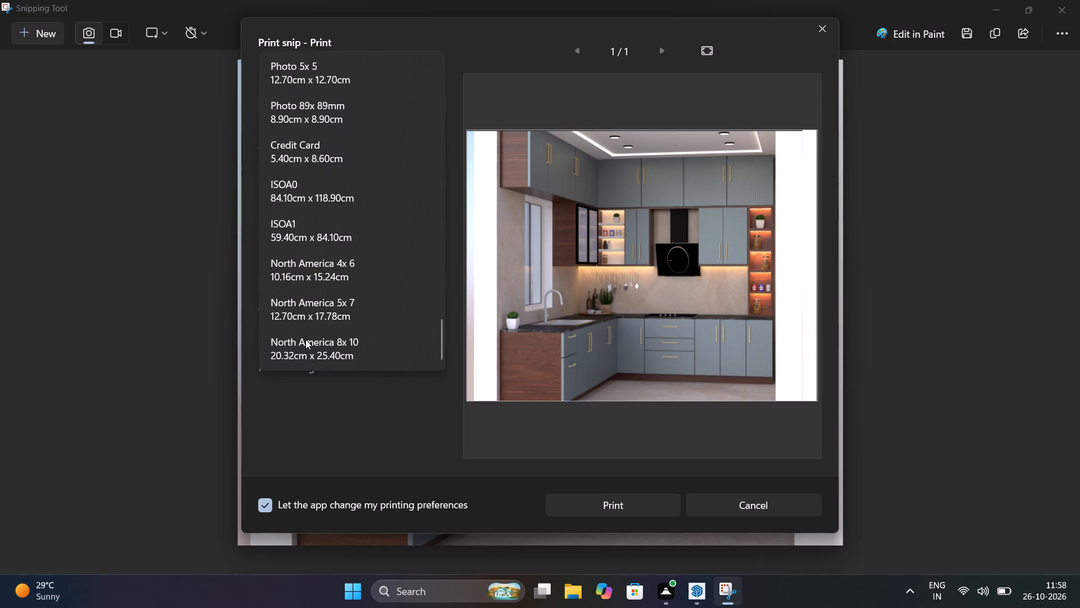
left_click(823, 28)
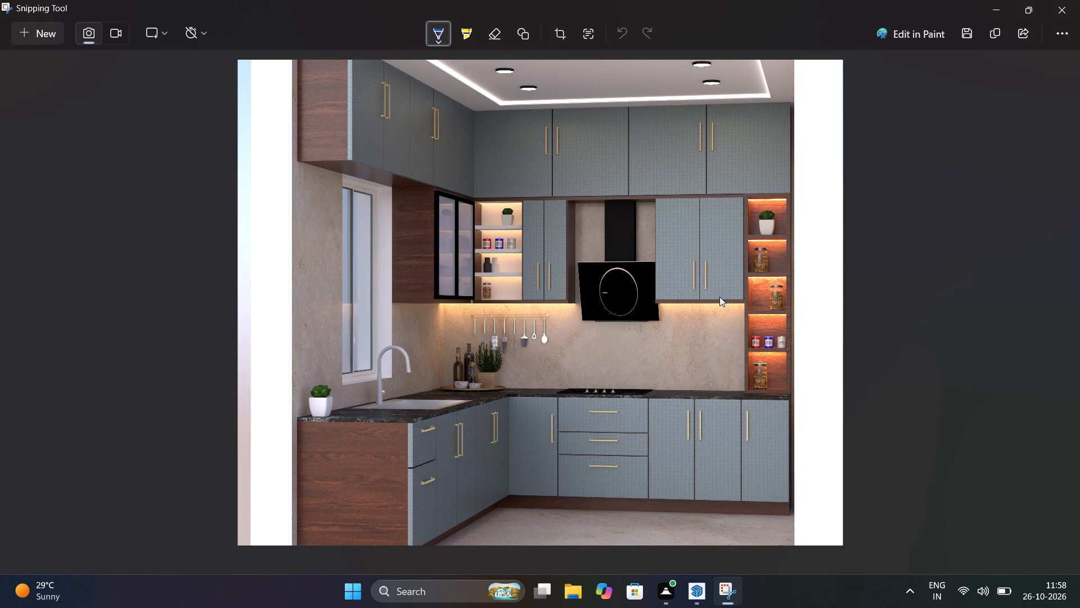
Close the captured kitchen snip and return to the V-Ray Frame Buffer.
left_click(574, 603)
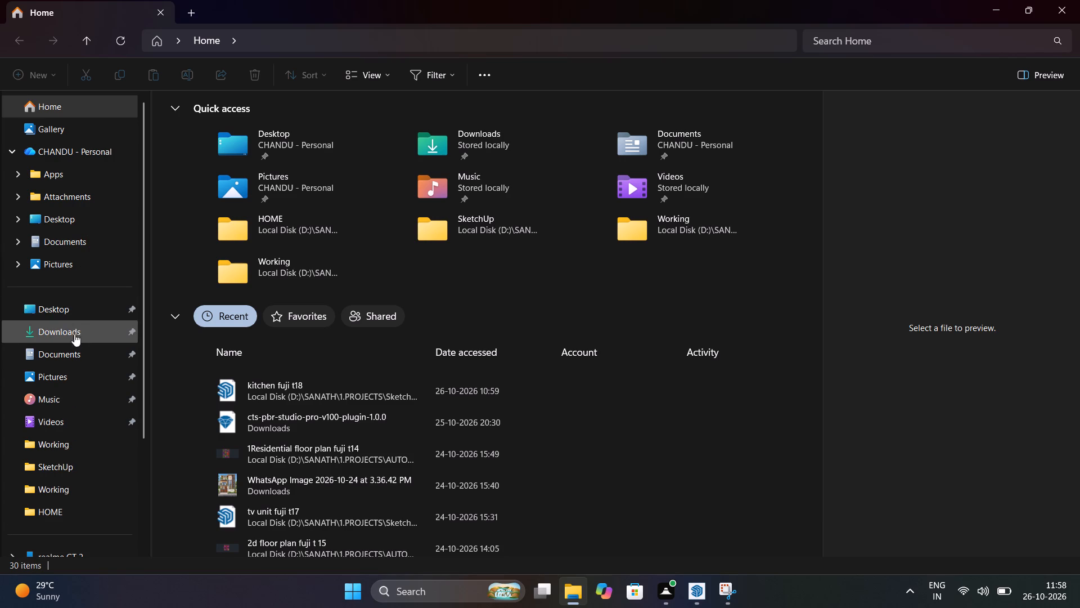
left_click(989, 18)
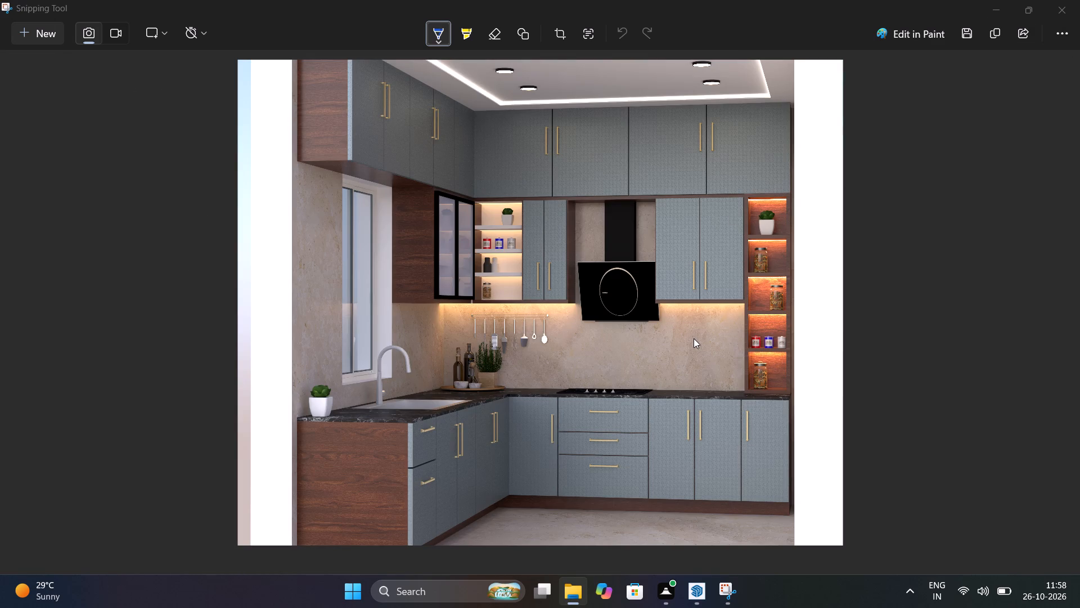
left_click(1059, 8)
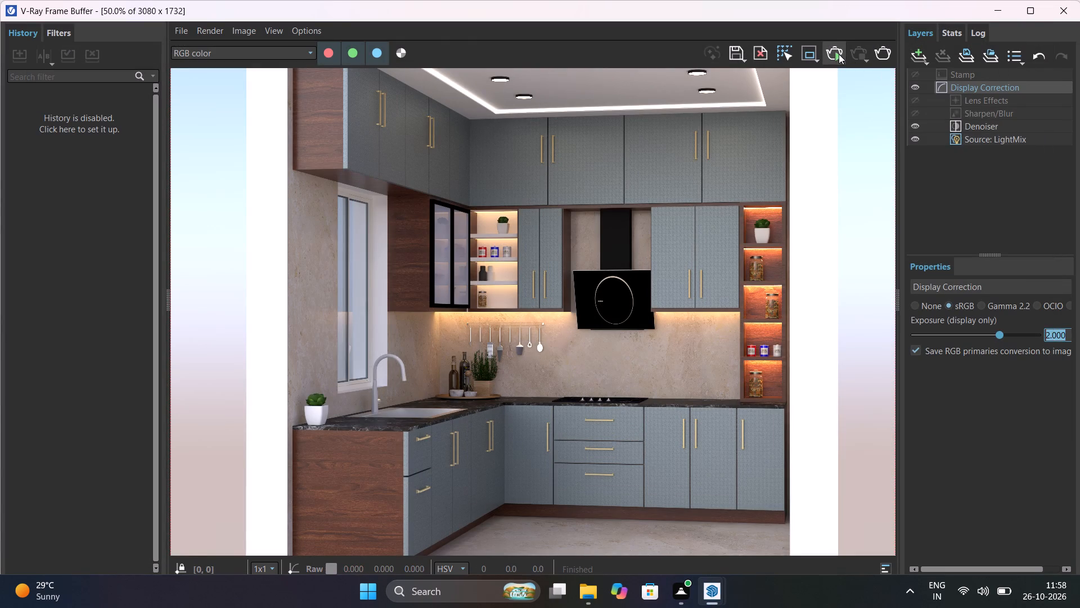
Start an interactive render of the kitchen scene from the frame buffer.
left_click(839, 53)
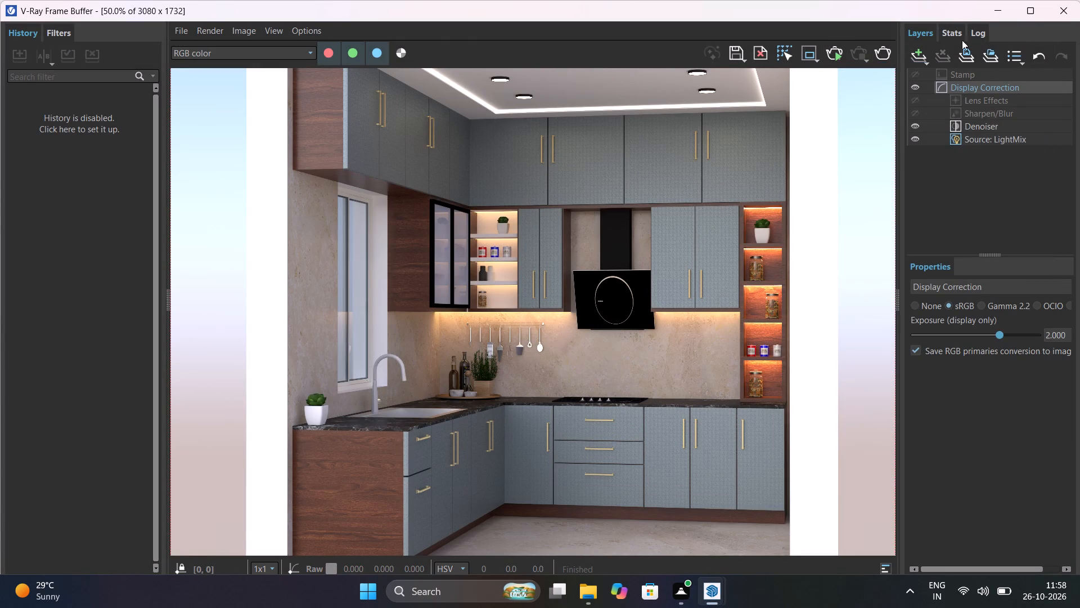
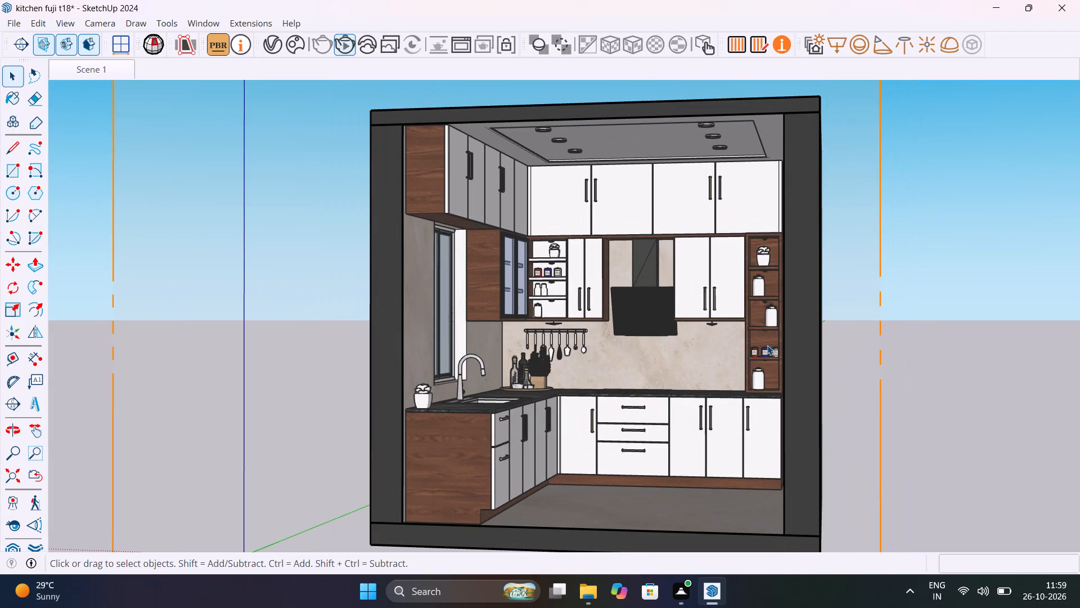
Save the kitchen fuji t18 model under its existing name.
key("ctrl+s")
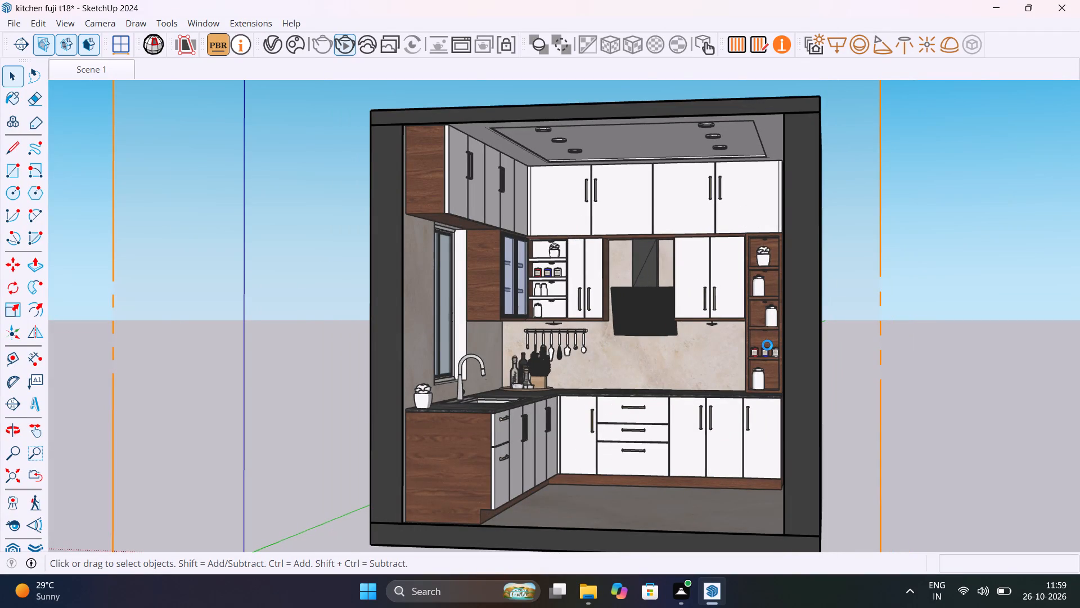